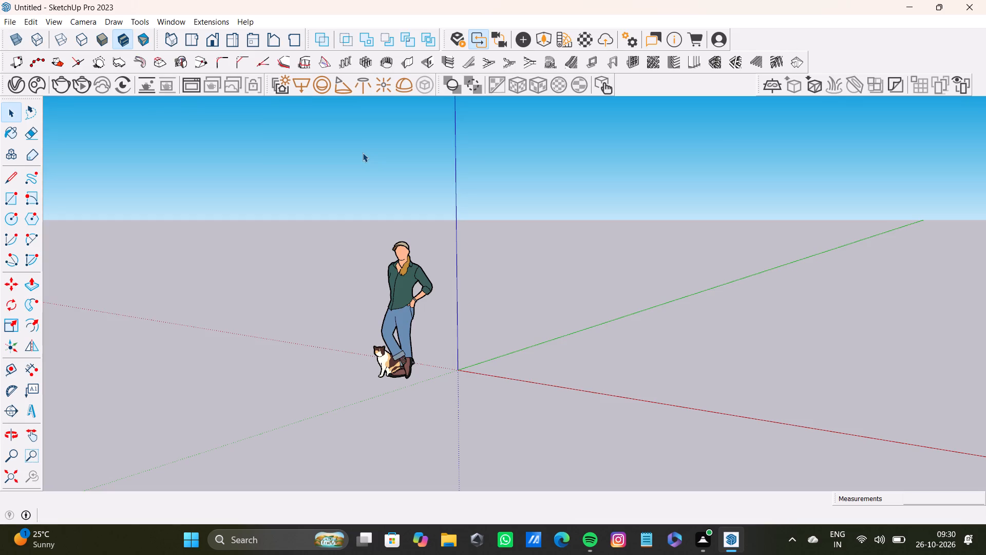
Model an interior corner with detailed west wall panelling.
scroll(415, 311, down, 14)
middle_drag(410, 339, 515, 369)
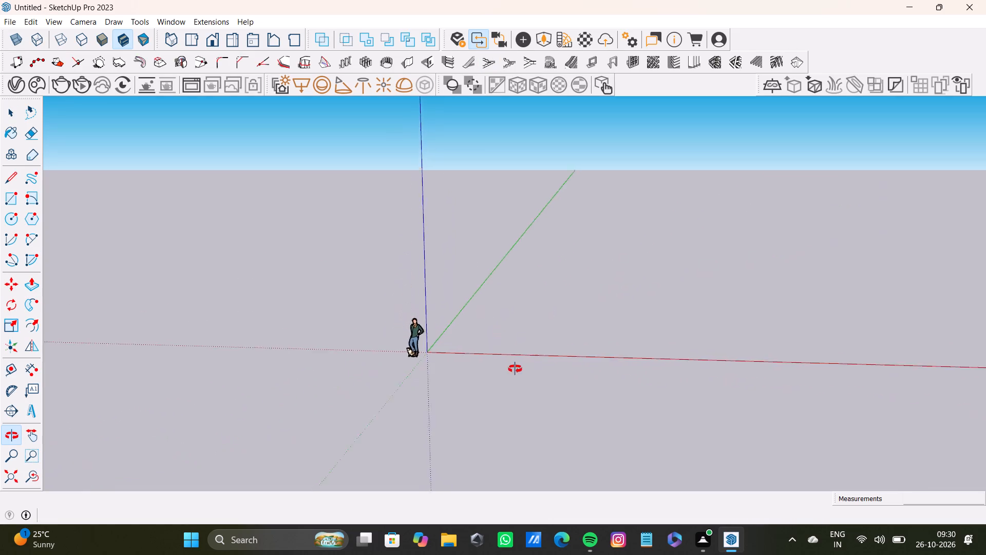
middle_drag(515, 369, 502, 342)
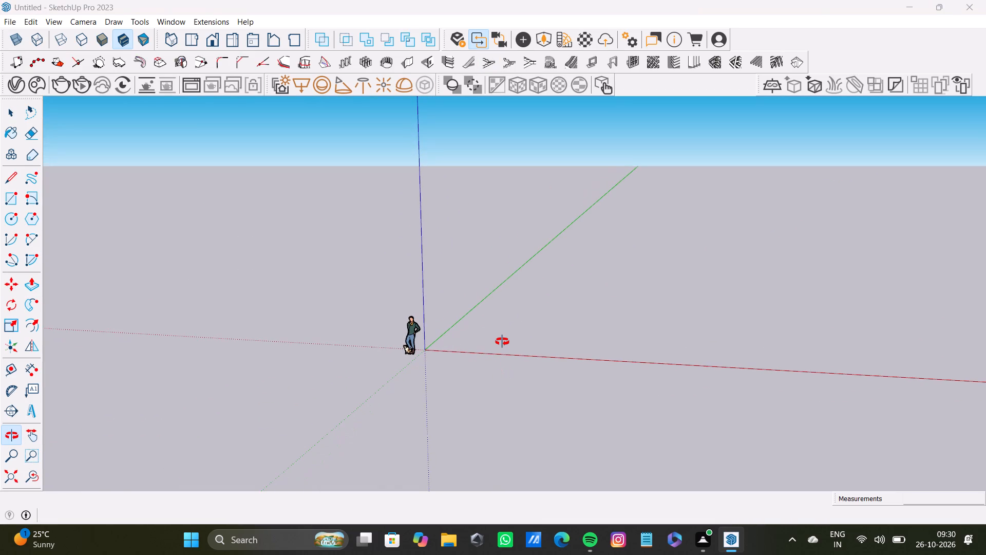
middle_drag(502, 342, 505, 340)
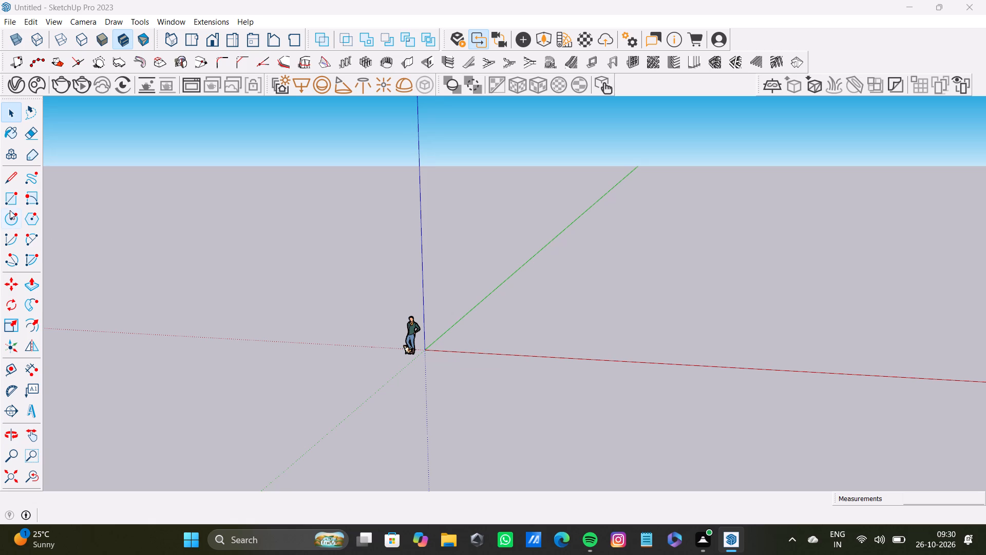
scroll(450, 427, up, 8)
Dismiss the Enscape welcome dialog and shrink the SketchUp window to uncover the desktop folders.
click(942, 6)
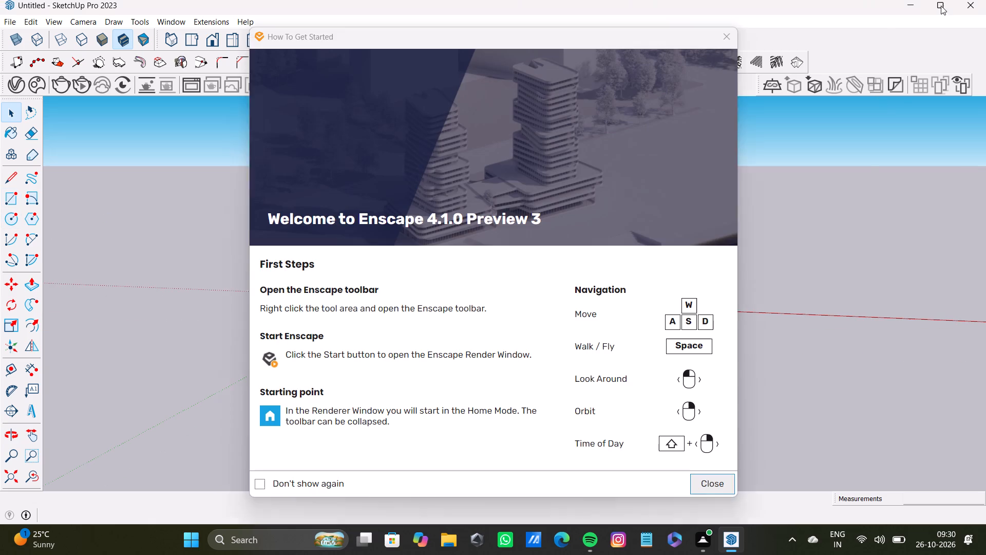
click(731, 42)
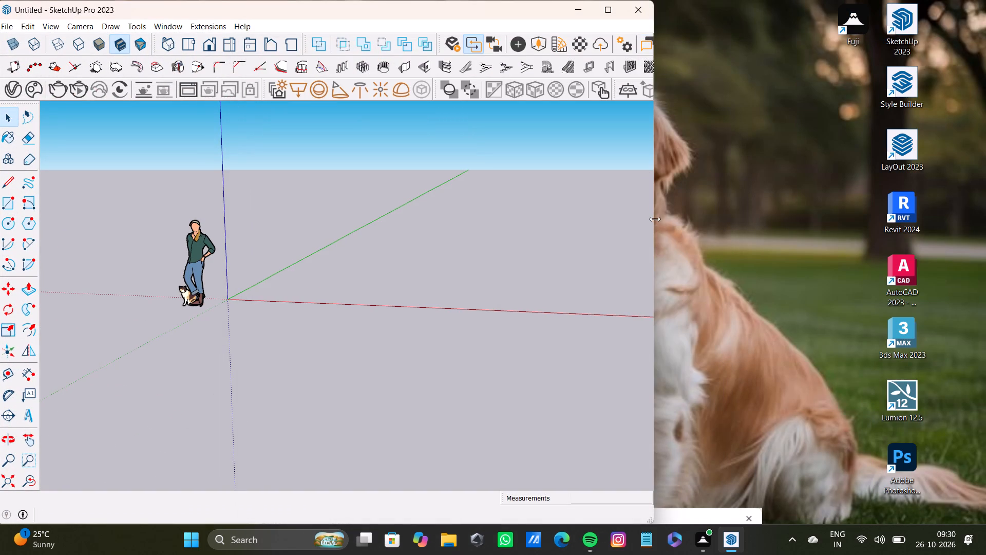
drag(654, 223, 443, 230)
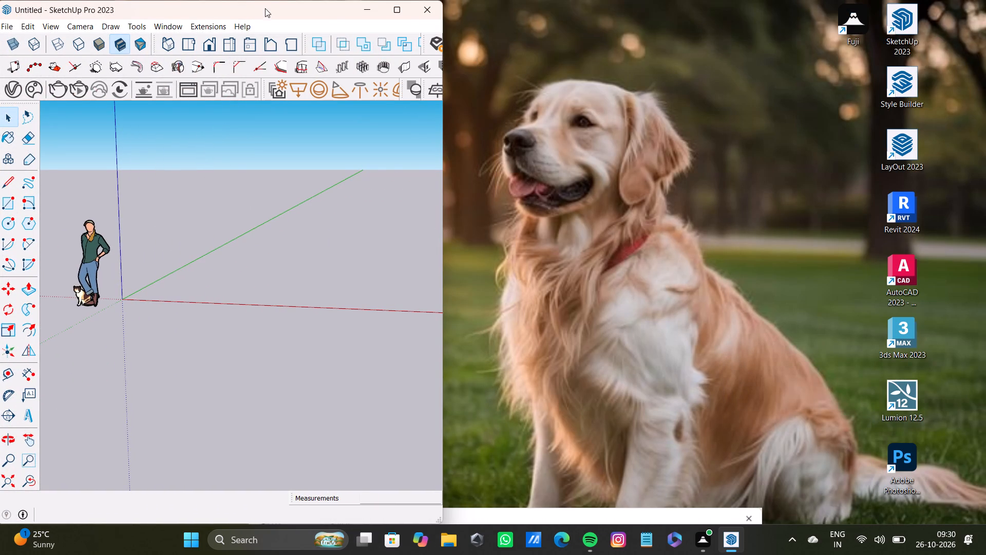
drag(266, 5, 354, 168)
Open the bedroom reference image "3 28th" from the desktop folder "pdfs" and close the folder window.
double_click(172, 90)
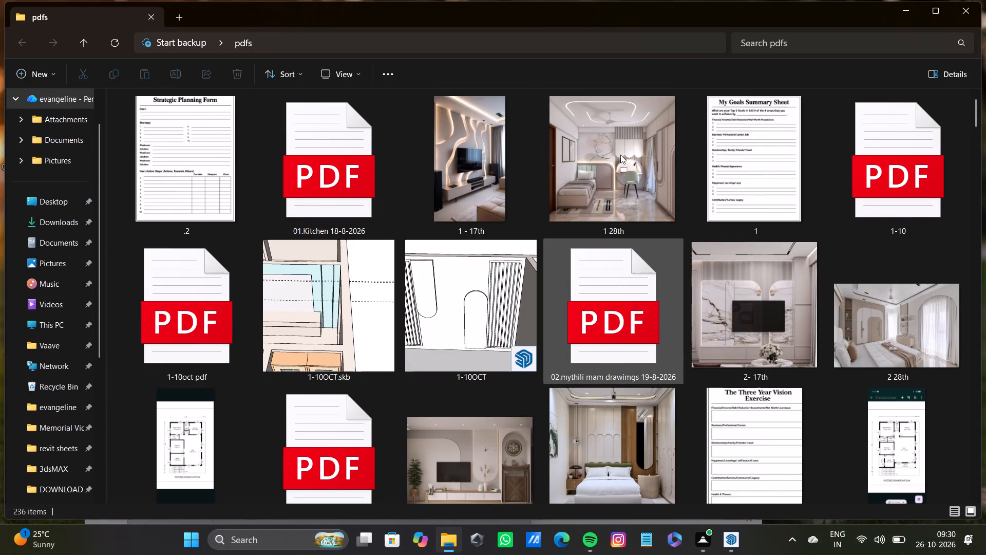
click(635, 440)
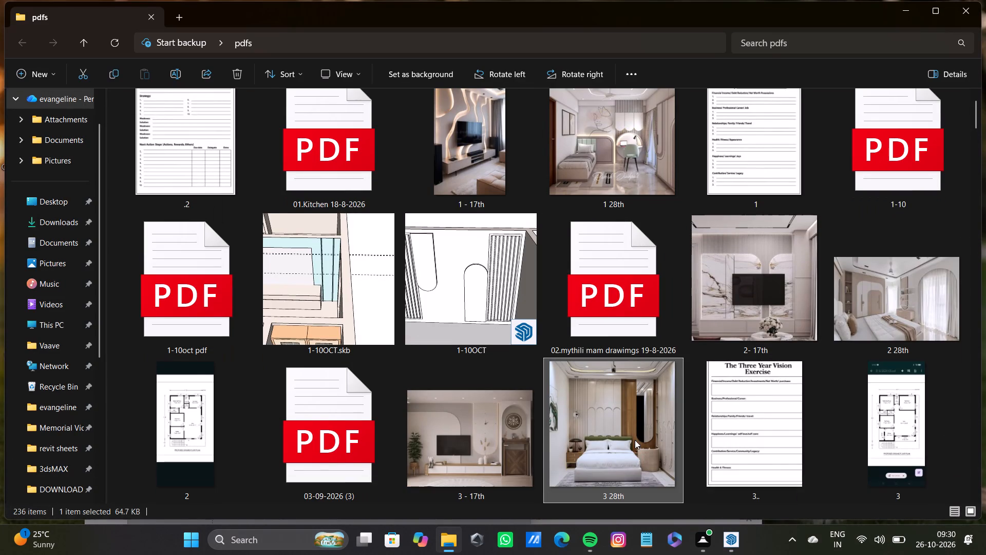
double_click(645, 435)
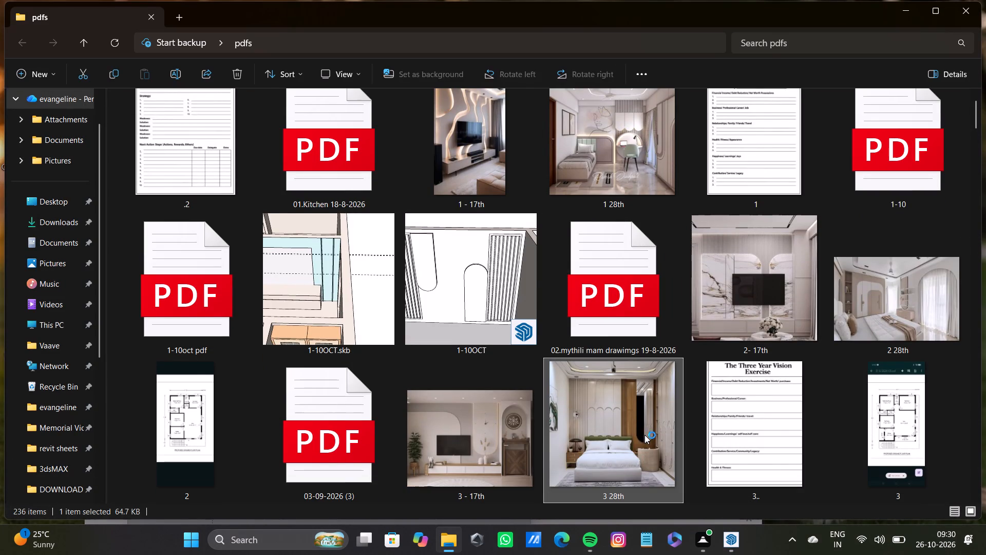
click(960, 12)
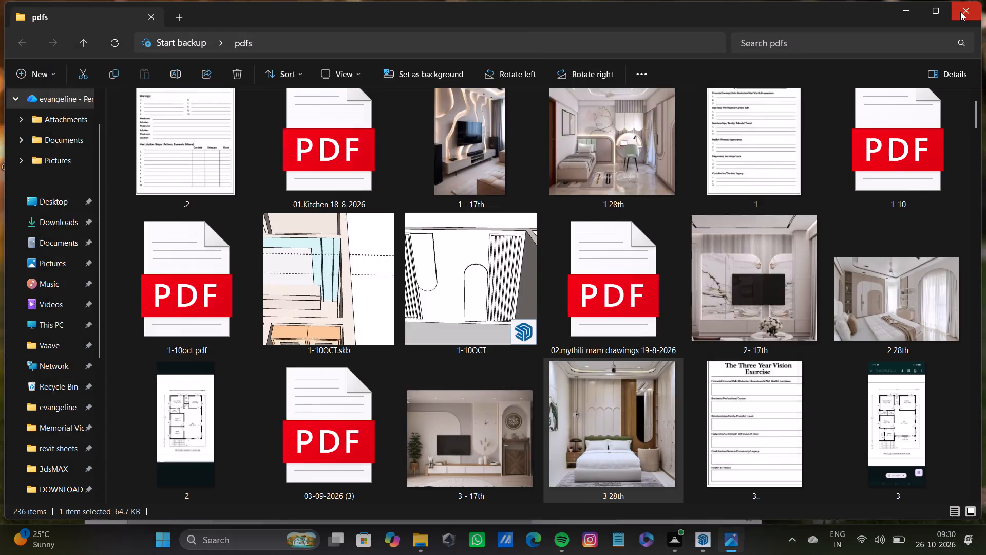
Move and enlarge the reference image window so it fills the right side of the desktop at full height.
drag(53, 204, 517, 237)
drag(662, 57, 721, 49)
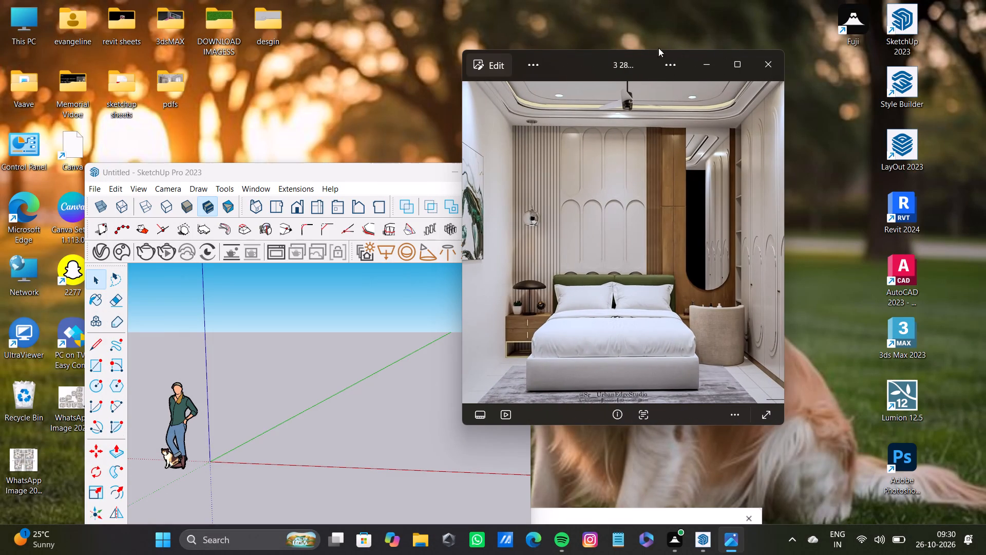
drag(644, 52, 793, 26)
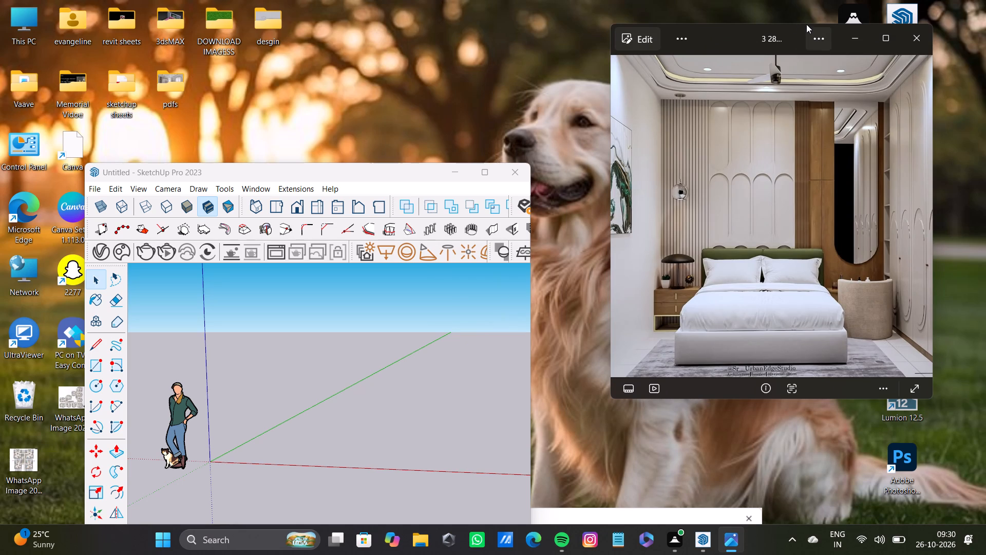
drag(798, 24, 798, 0)
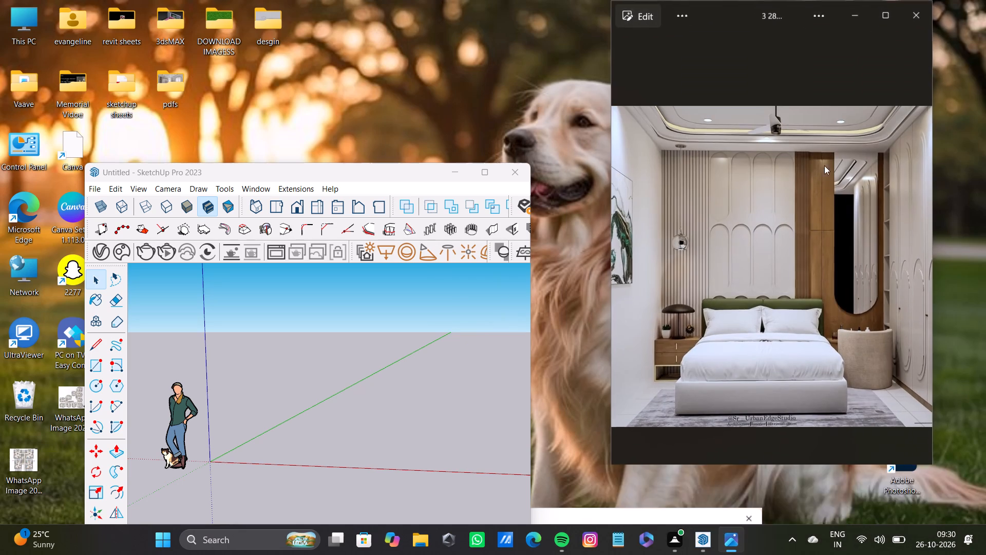
drag(934, 405, 985, 409)
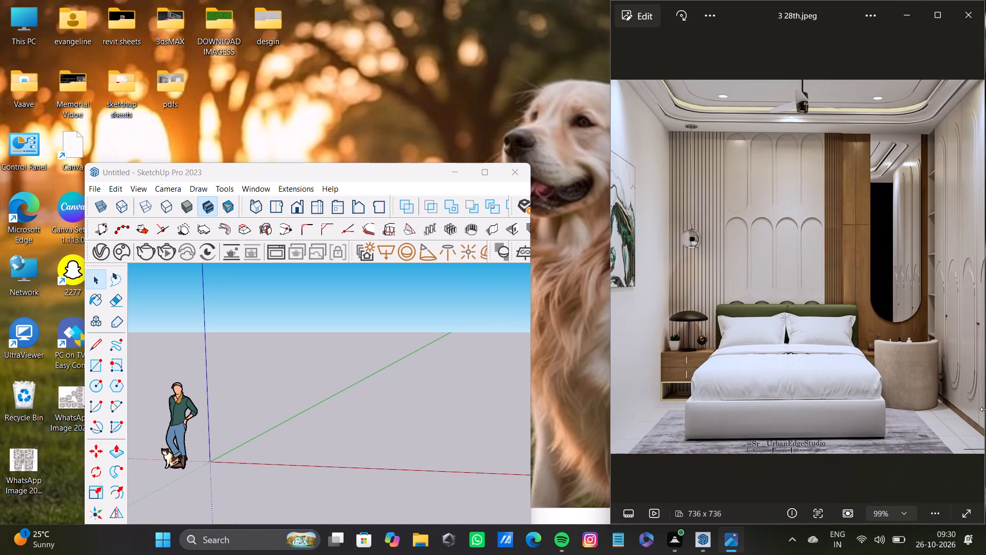
Resize the SketchUp window to fill the rest of the desktop, edge to edge beside the reference image.
drag(359, 166, 365, 75)
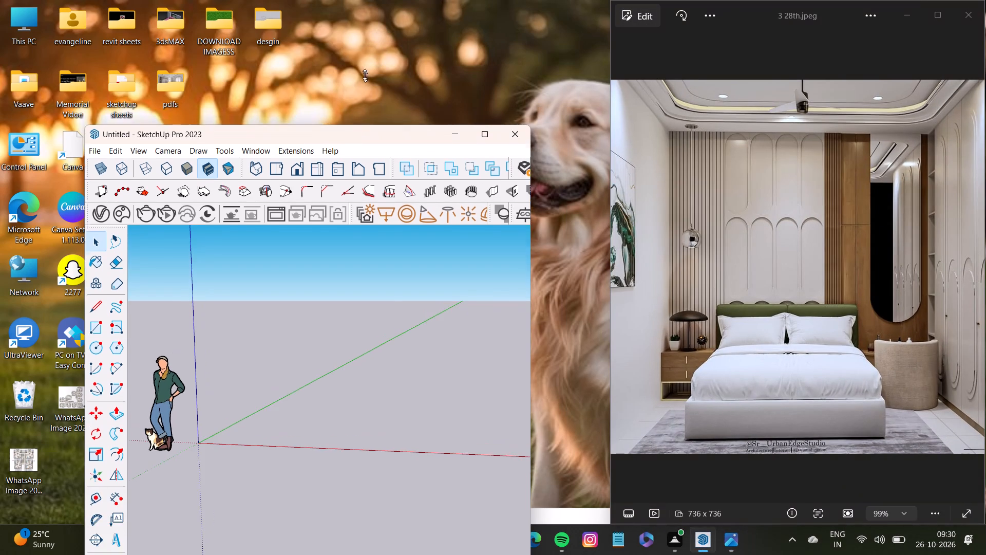
drag(365, 75, 347, 0)
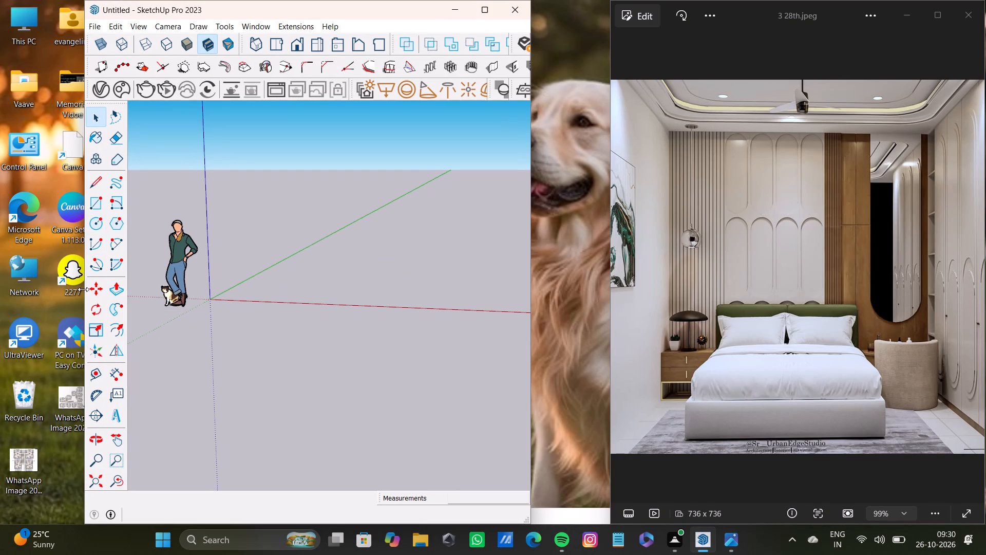
drag(83, 289, 0, 260)
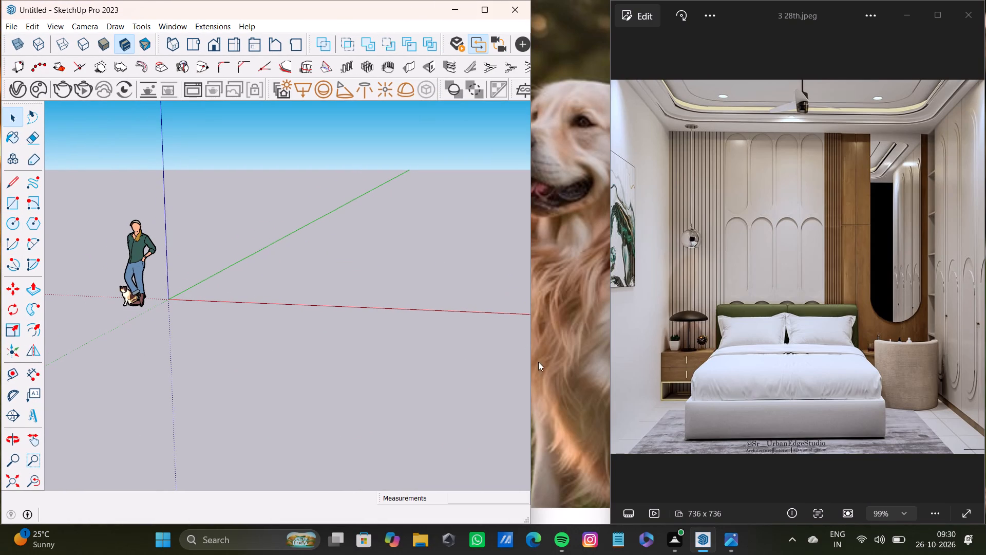
drag(532, 380, 598, 382)
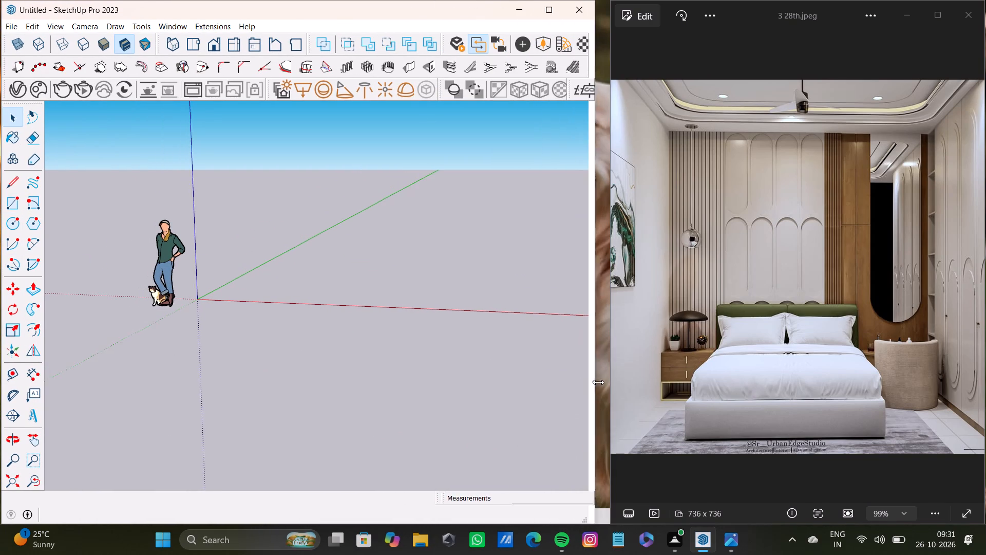
drag(598, 382, 611, 382)
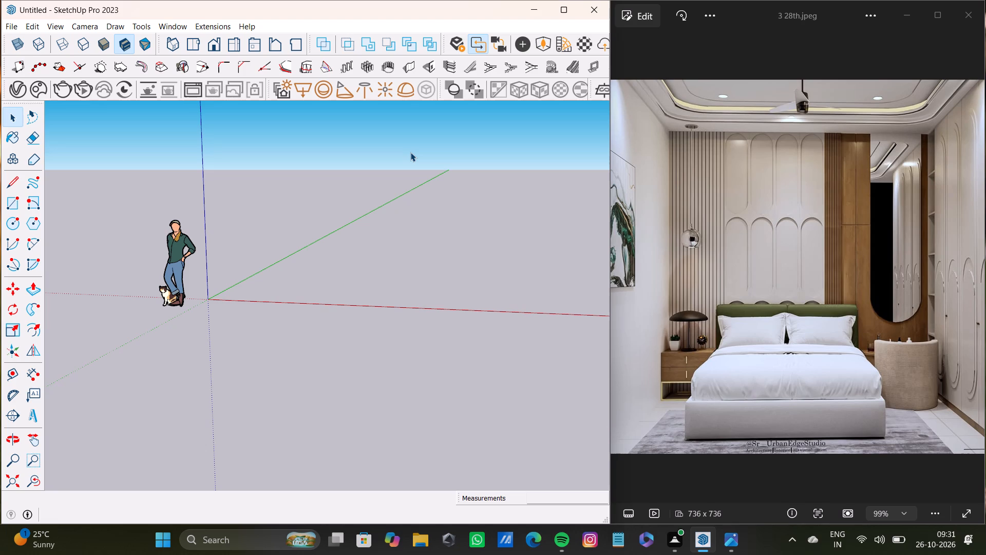
Draw a rectangle on the ground plane from the origin, about 7' 5" along the red axis by 17' 5" along green.
scroll(529, 239, down, 10)
shift+middle_drag(401, 220, 250, 245)
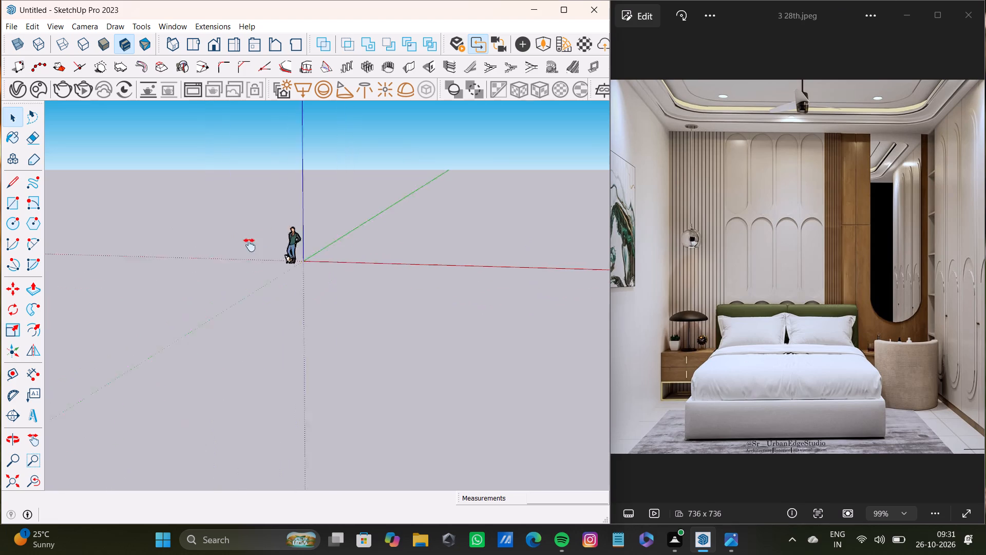
shift+middle_drag(250, 245, 237, 269)
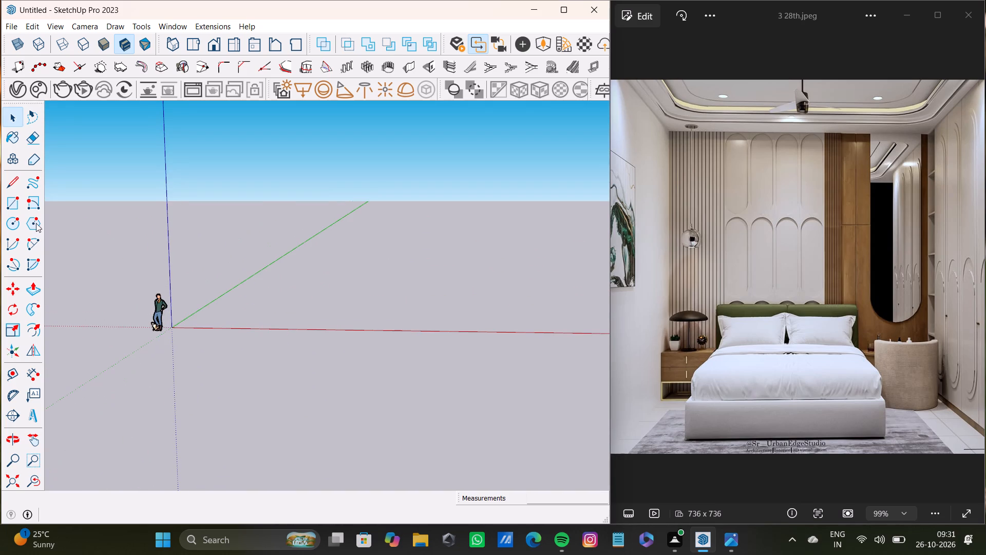
click(12, 198)
scroll(180, 306, up, 7)
shift+middle_drag(194, 310, 220, 310)
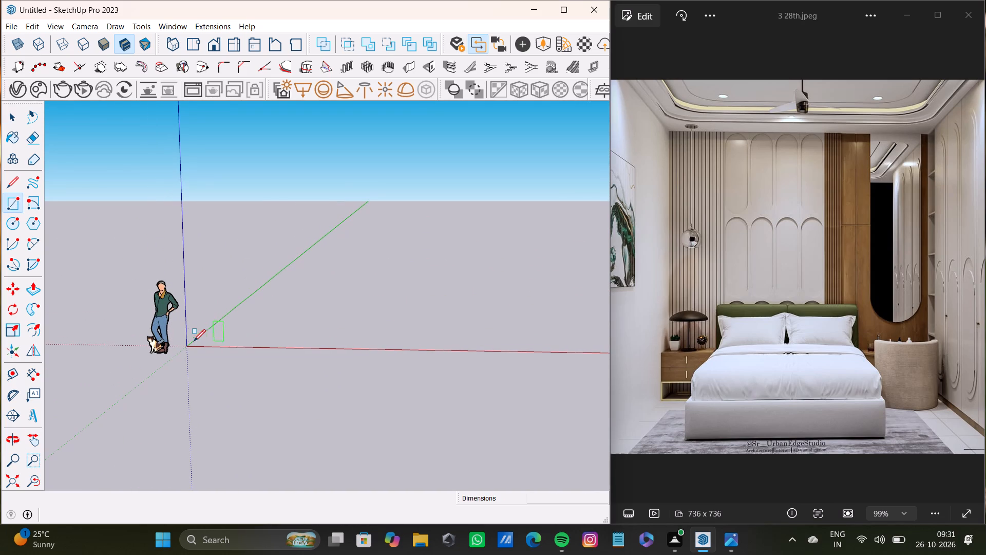
click(189, 344)
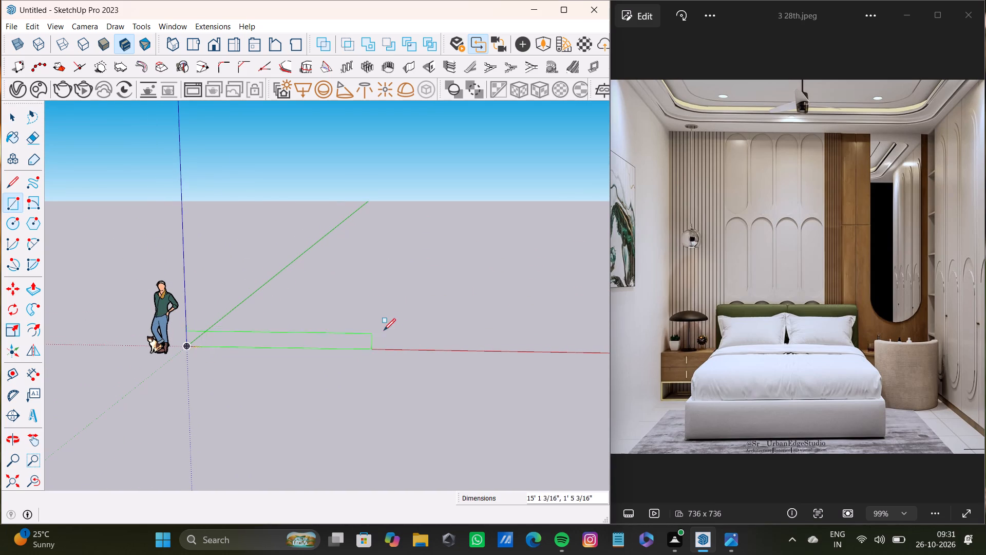
scroll(384, 330, down, 5)
middle_drag(400, 316, 401, 426)
scroll(410, 281, up, 4)
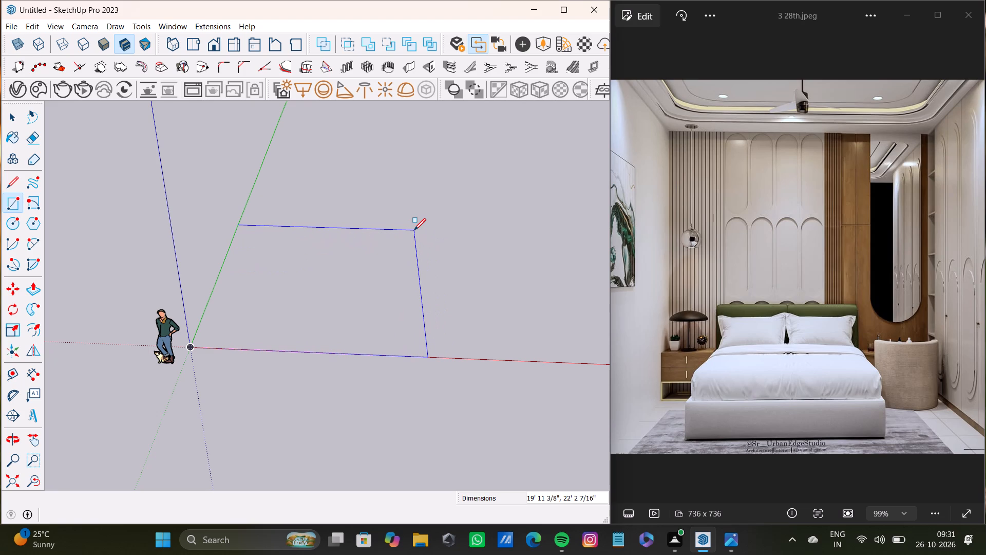
scroll(414, 230, down, 7)
shift+middle_drag(414, 230, 367, 340)
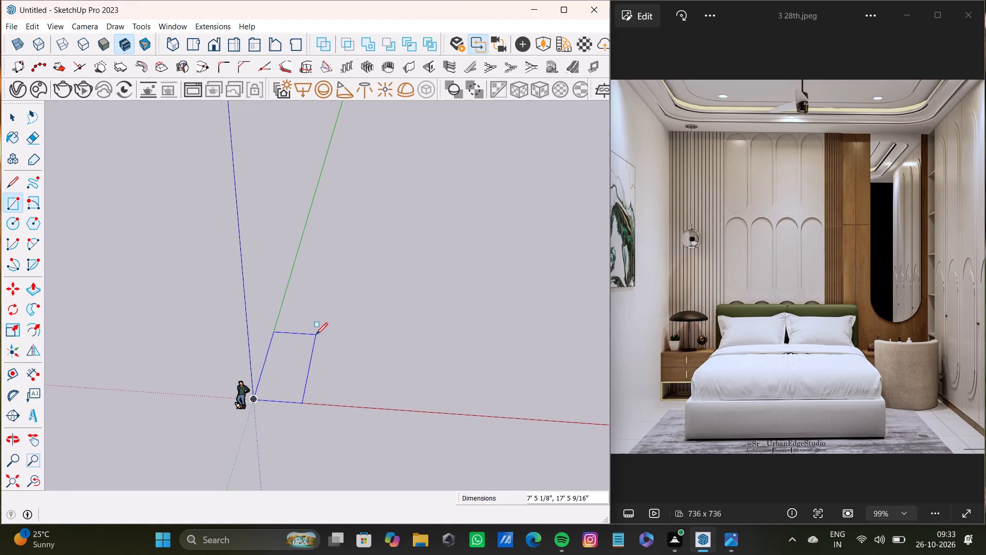
click(316, 335)
Push/Pull the ground rectangle upward about 5 1/4" into a flat slab.
key(space)
click(297, 358)
scroll(289, 387, down, 6)
shift+middle_drag(289, 387, 316, 391)
scroll(299, 392, up, 17)
middle_drag(314, 391, 299, 350)
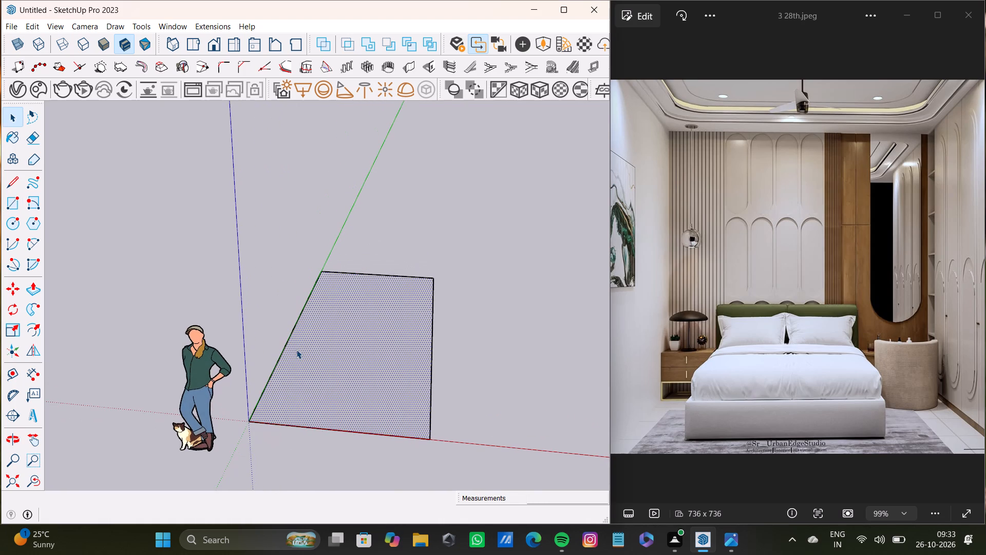
scroll(381, 391, down, 4)
shift+middle_drag(375, 393, 359, 302)
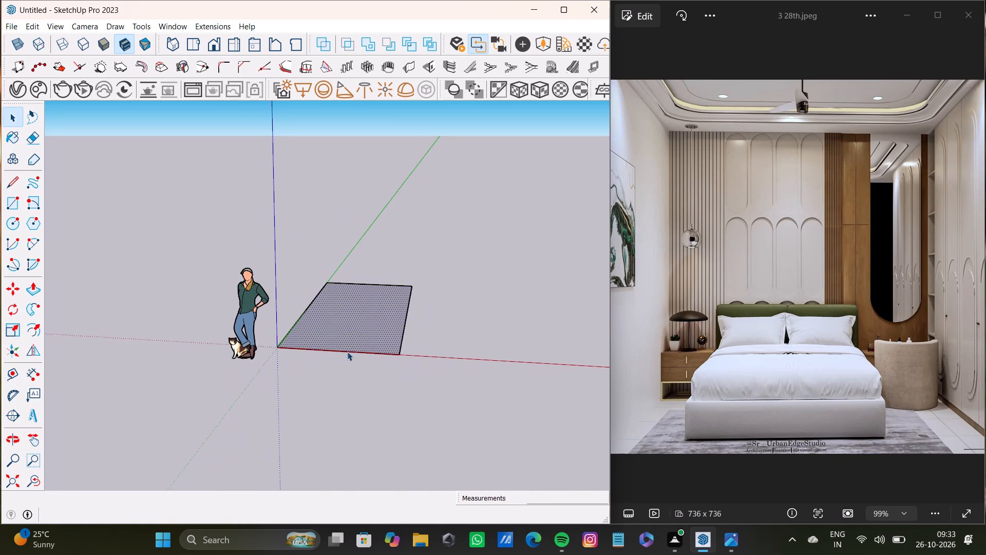
scroll(347, 335, up, 3)
key(p)
drag(346, 331, 343, 322)
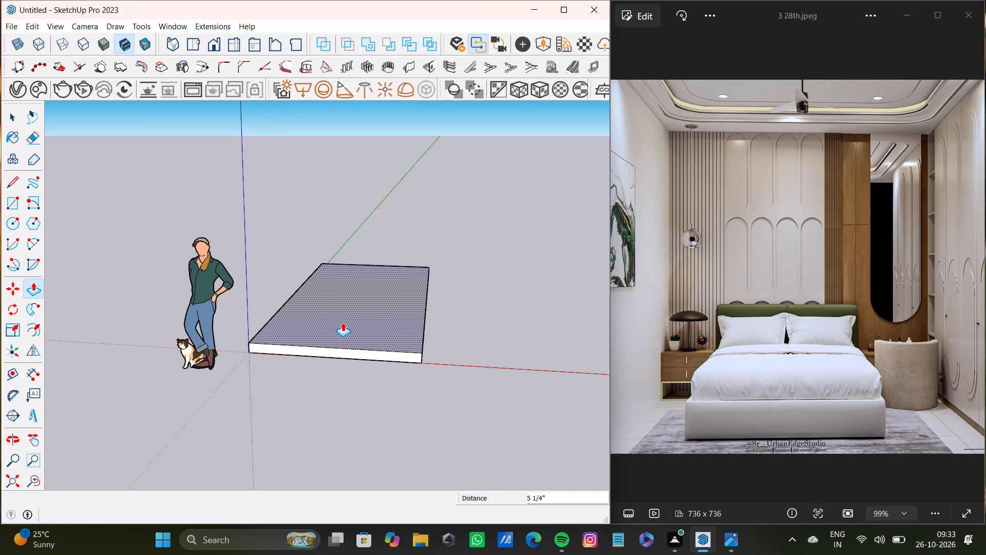
scroll(342, 322, down, 4)
middle_drag(342, 322, 331, 359)
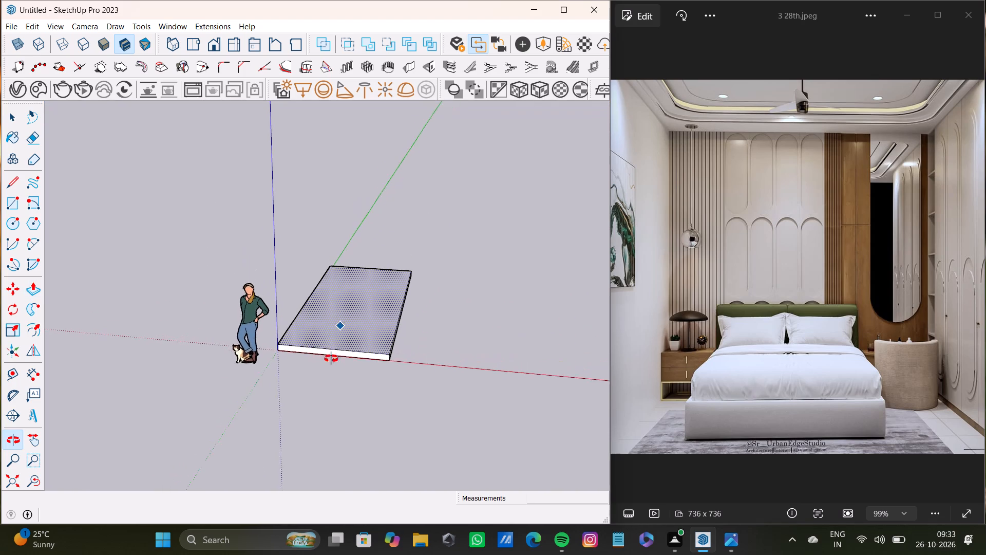
middle_drag(331, 359, 331, 359)
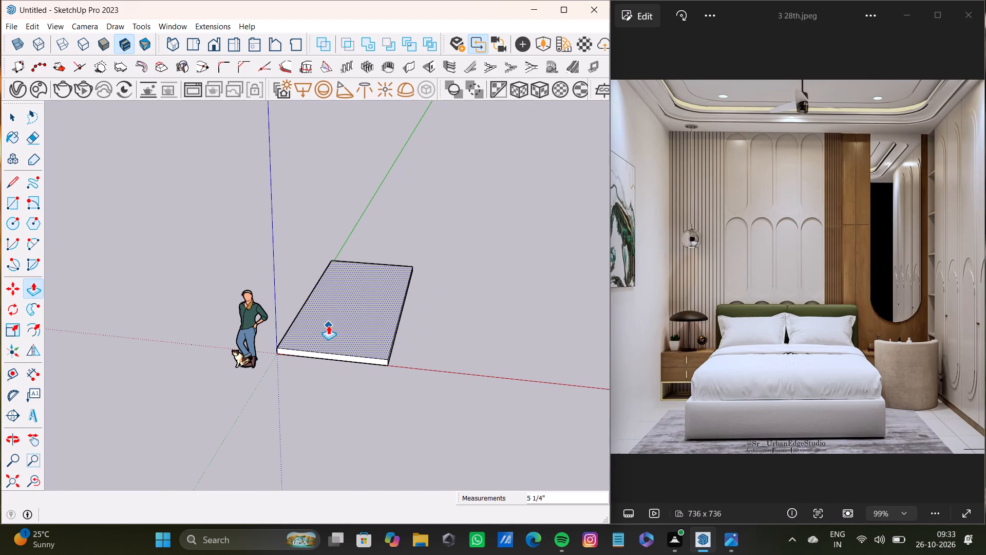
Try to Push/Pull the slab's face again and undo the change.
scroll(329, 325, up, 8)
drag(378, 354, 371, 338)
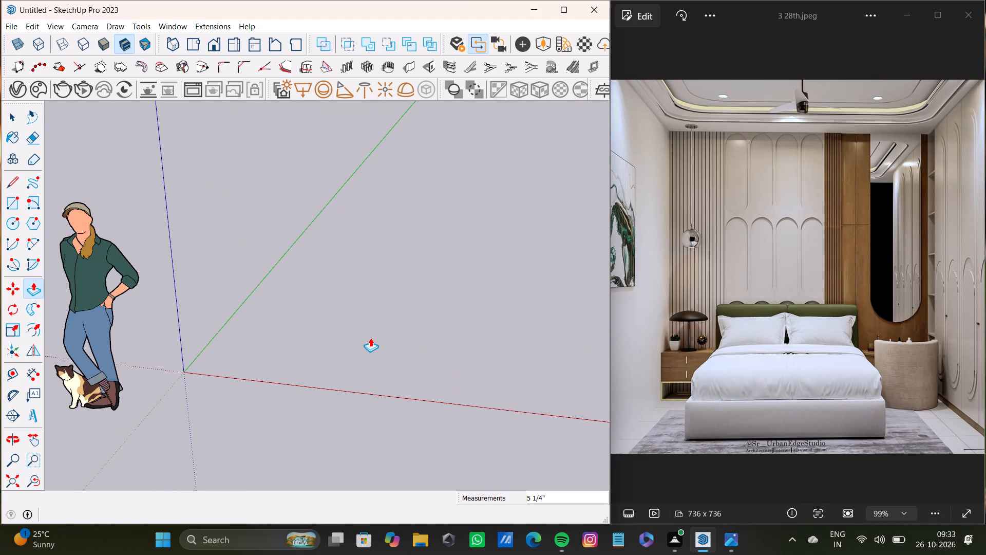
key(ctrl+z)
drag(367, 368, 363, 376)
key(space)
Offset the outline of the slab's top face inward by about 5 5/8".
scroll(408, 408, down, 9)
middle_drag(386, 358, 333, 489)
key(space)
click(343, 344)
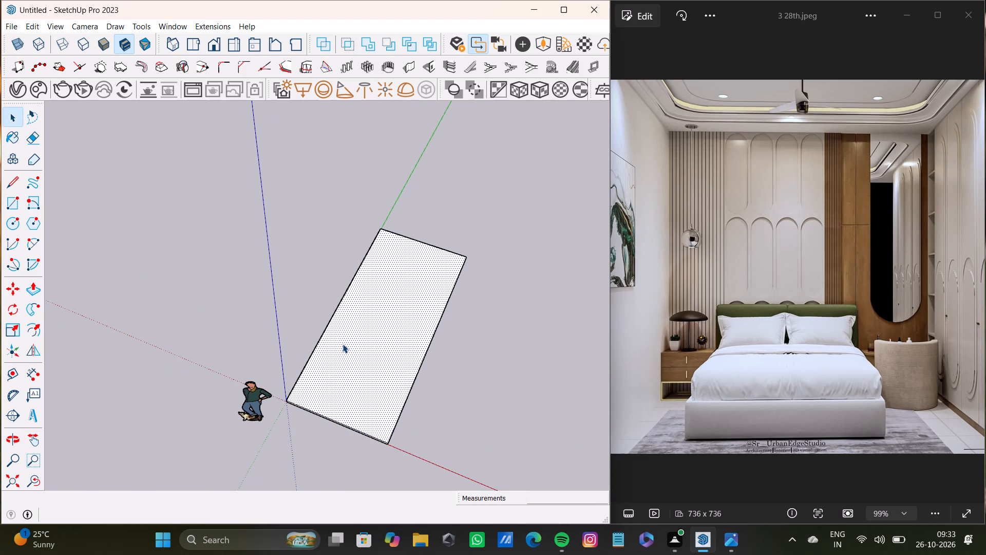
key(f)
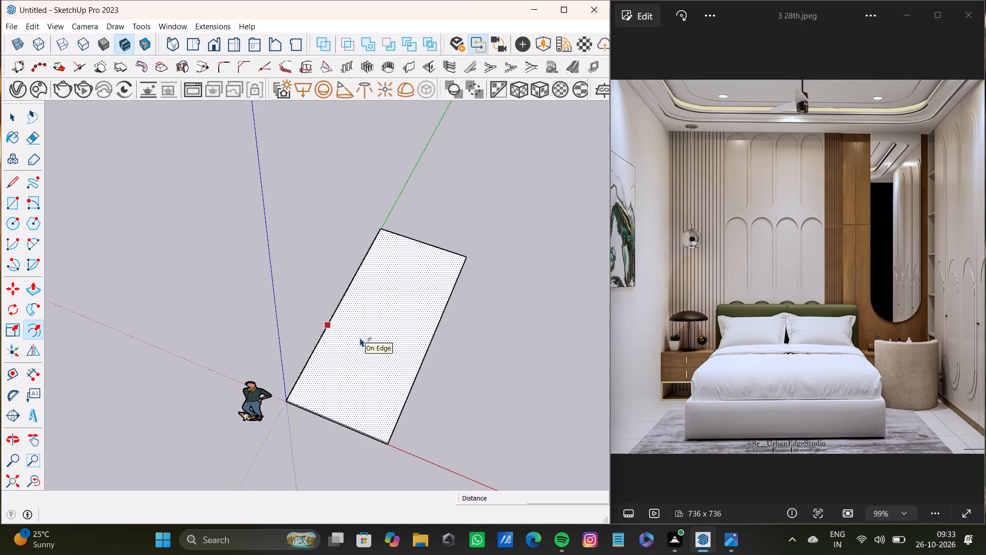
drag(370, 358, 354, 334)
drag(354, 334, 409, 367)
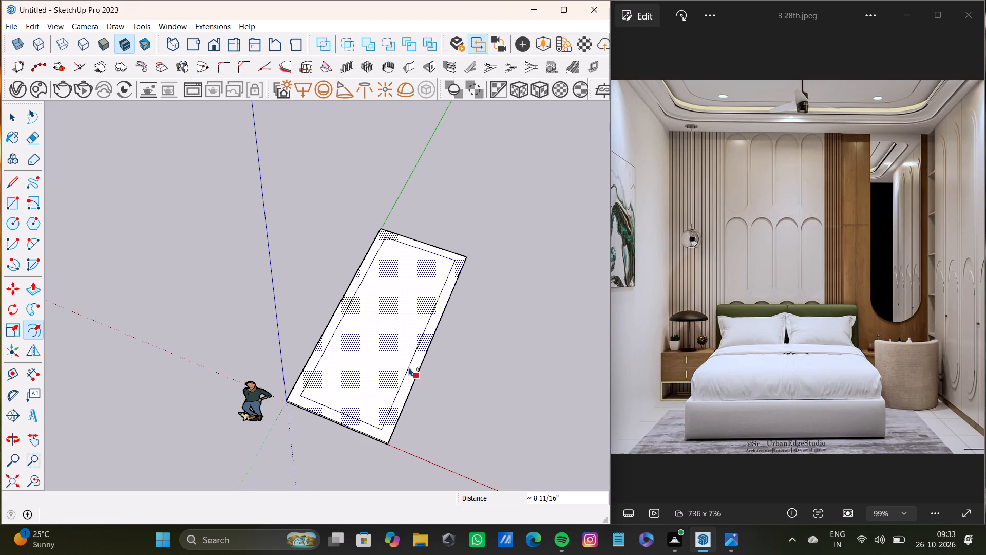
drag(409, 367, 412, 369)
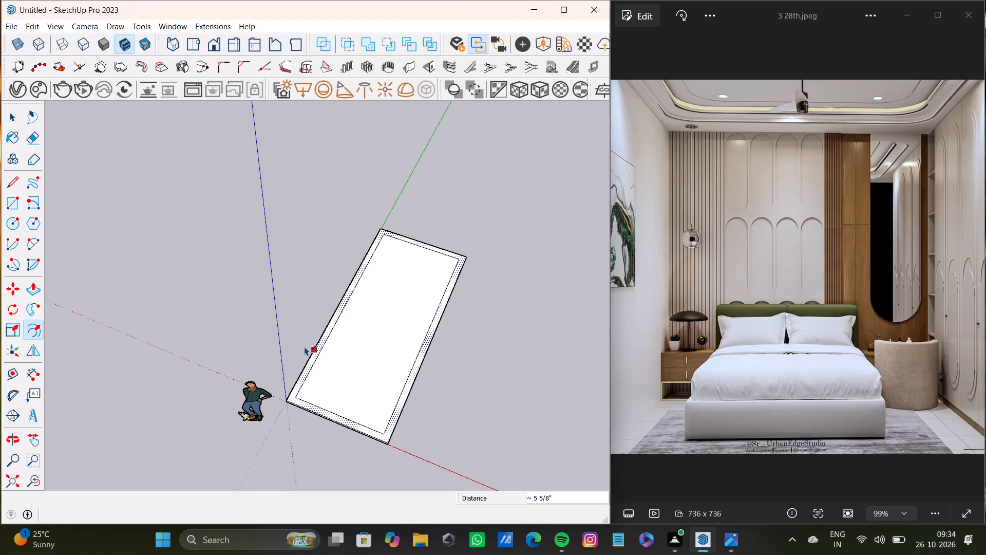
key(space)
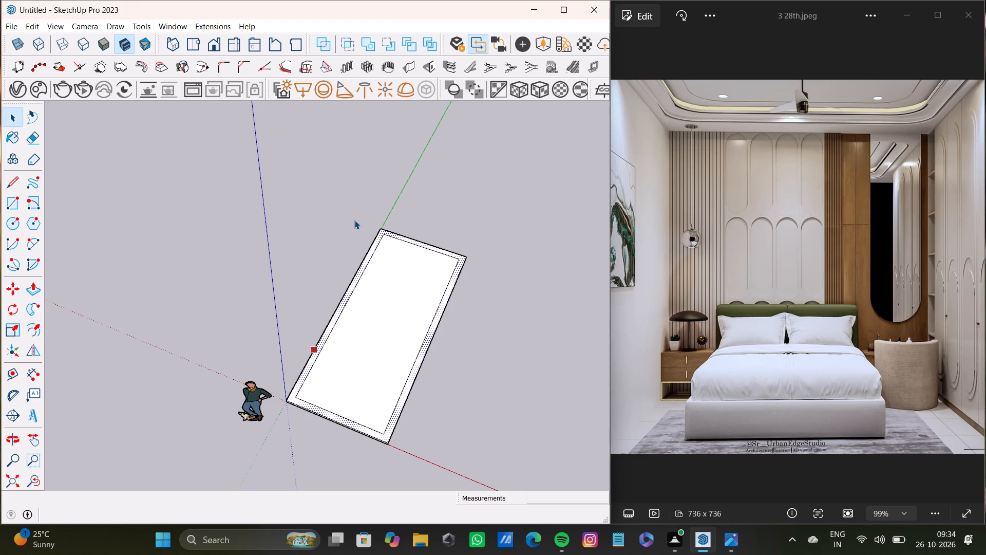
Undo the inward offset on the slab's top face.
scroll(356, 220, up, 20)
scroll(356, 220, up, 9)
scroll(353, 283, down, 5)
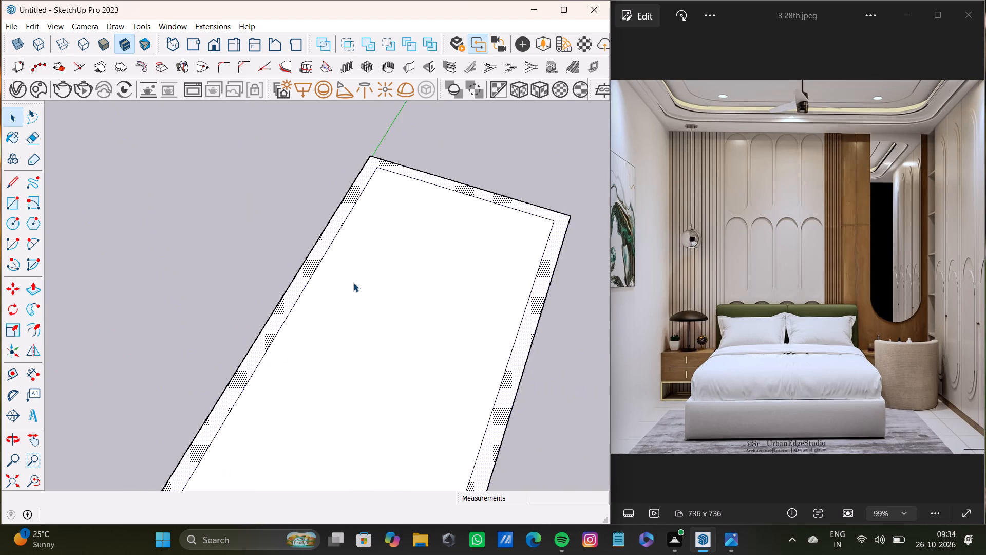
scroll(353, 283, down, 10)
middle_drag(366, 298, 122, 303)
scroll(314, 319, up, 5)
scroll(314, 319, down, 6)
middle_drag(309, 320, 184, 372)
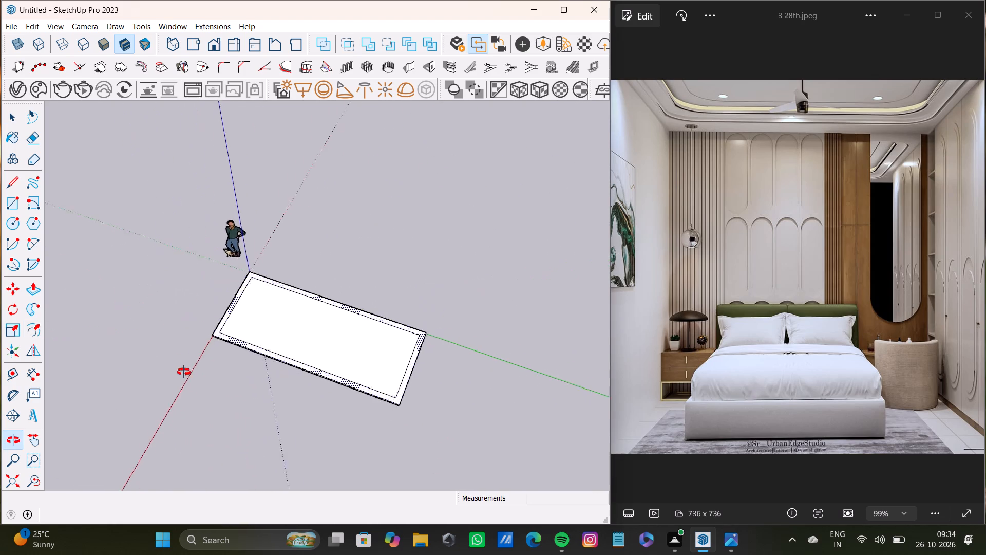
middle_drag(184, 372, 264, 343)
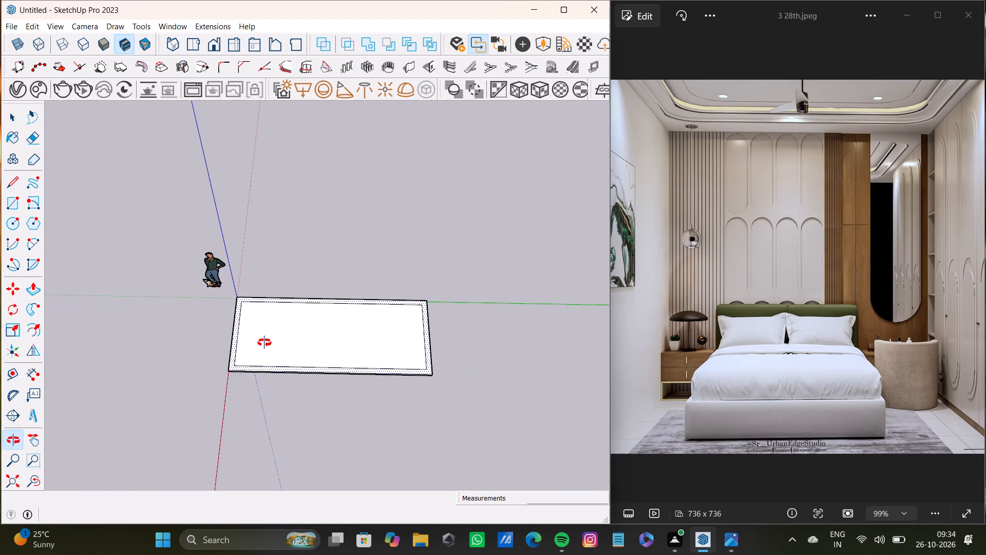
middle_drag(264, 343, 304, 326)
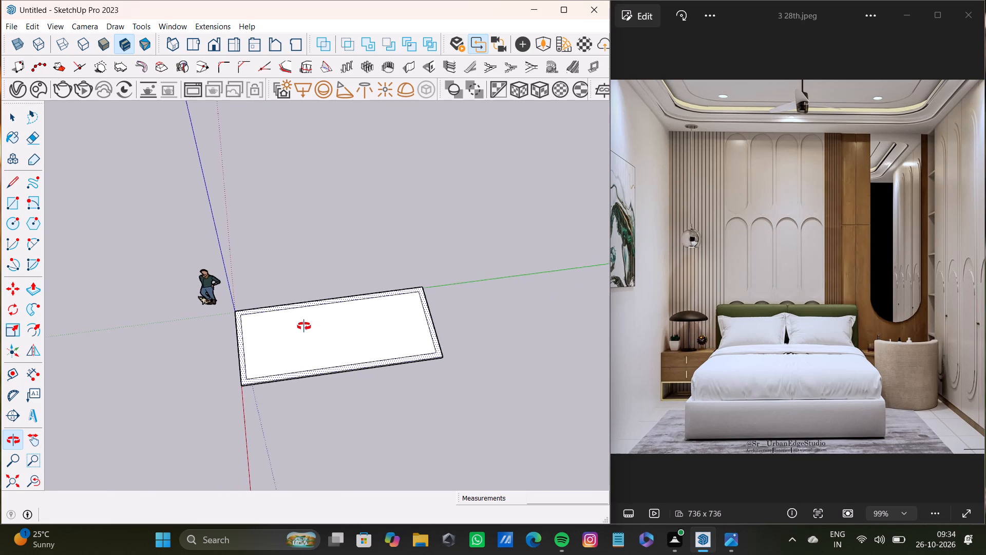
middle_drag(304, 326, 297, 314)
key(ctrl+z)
Push/Pull the slab's long side face farthest from the green axis outward along red to widen the slab.
scroll(293, 387, up, 14)
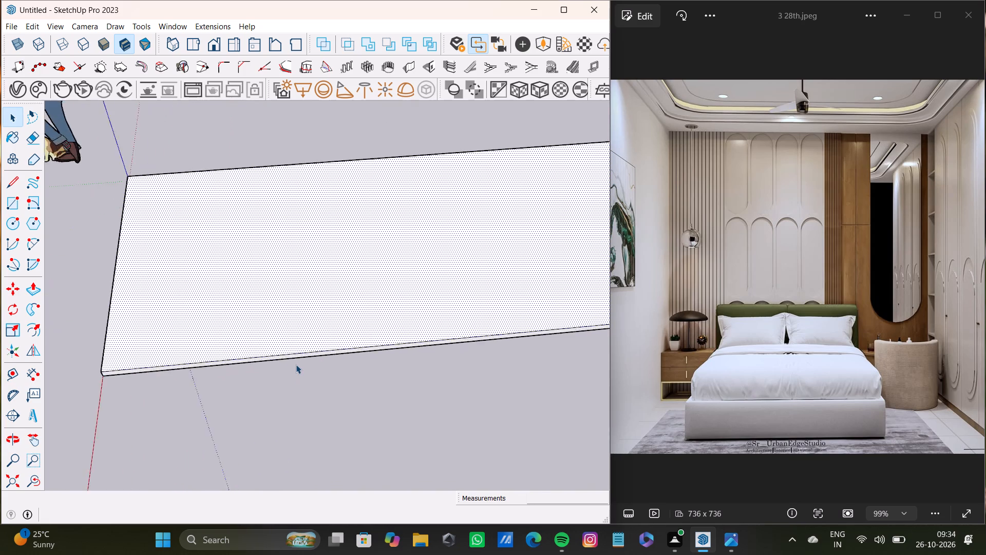
scroll(296, 364, up, 2)
middle_drag(296, 363, 290, 338)
scroll(287, 326, up, 1)
click(287, 323)
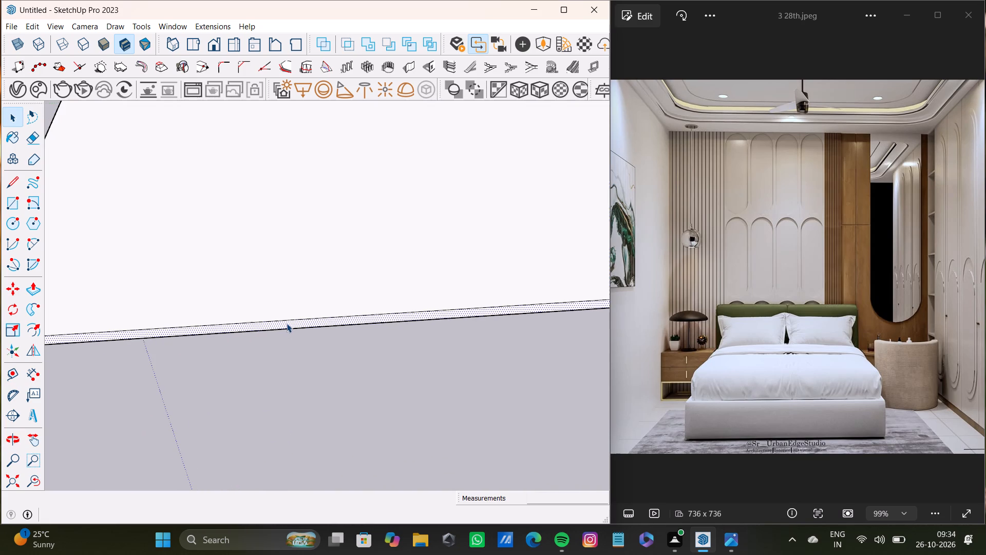
key(p)
drag(287, 323, 300, 381)
scroll(299, 376, down, 14)
middle_drag(294, 379, 462, 400)
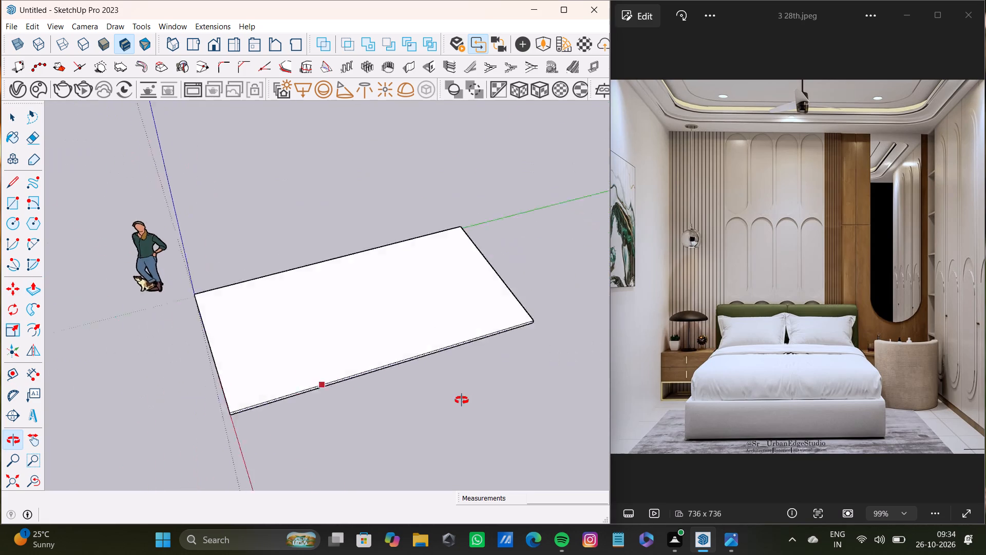
middle_drag(462, 400, 557, 433)
scroll(401, 346, down, 6)
key(space)
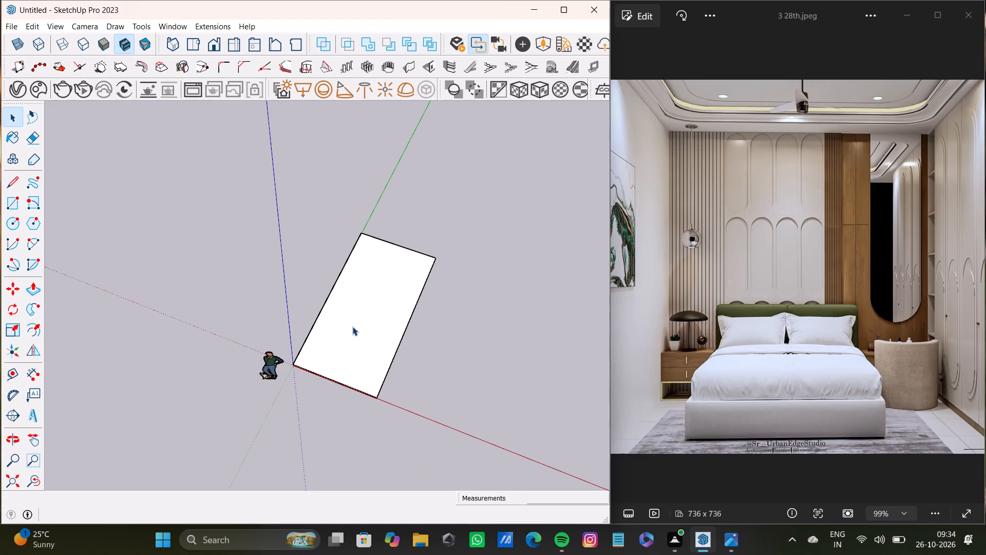
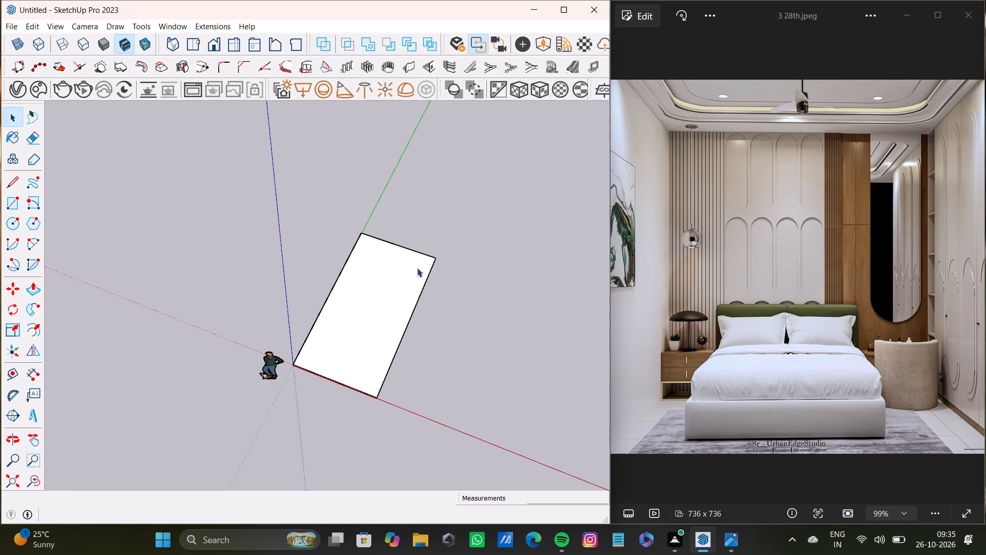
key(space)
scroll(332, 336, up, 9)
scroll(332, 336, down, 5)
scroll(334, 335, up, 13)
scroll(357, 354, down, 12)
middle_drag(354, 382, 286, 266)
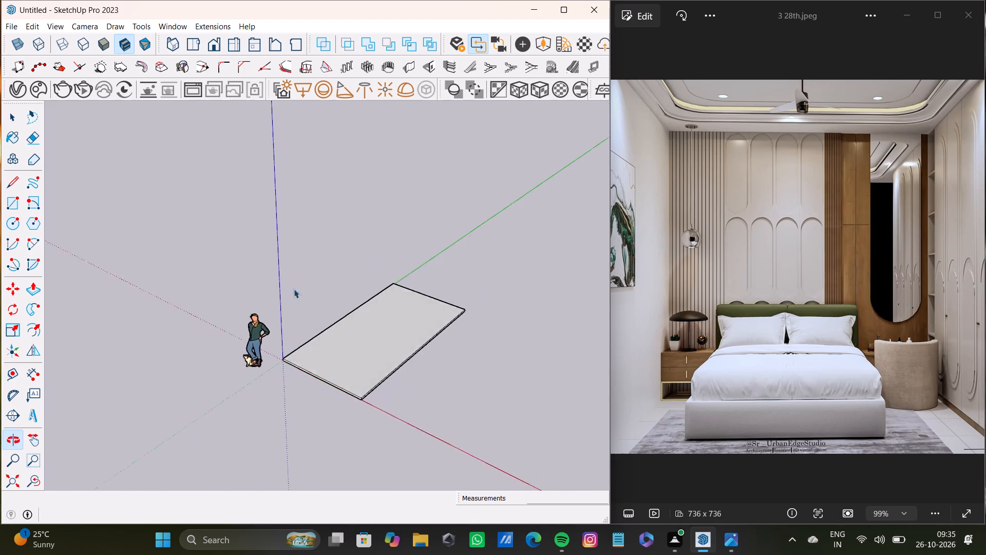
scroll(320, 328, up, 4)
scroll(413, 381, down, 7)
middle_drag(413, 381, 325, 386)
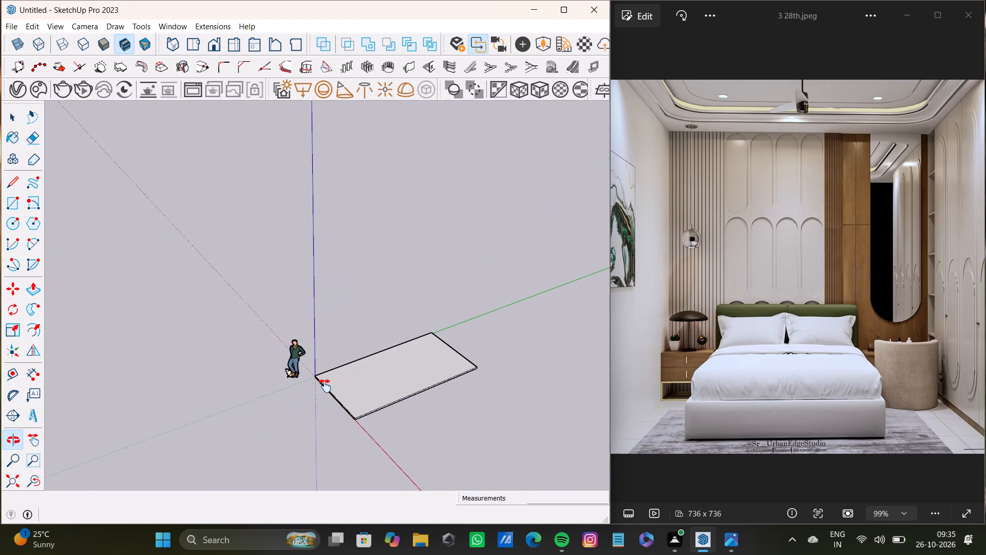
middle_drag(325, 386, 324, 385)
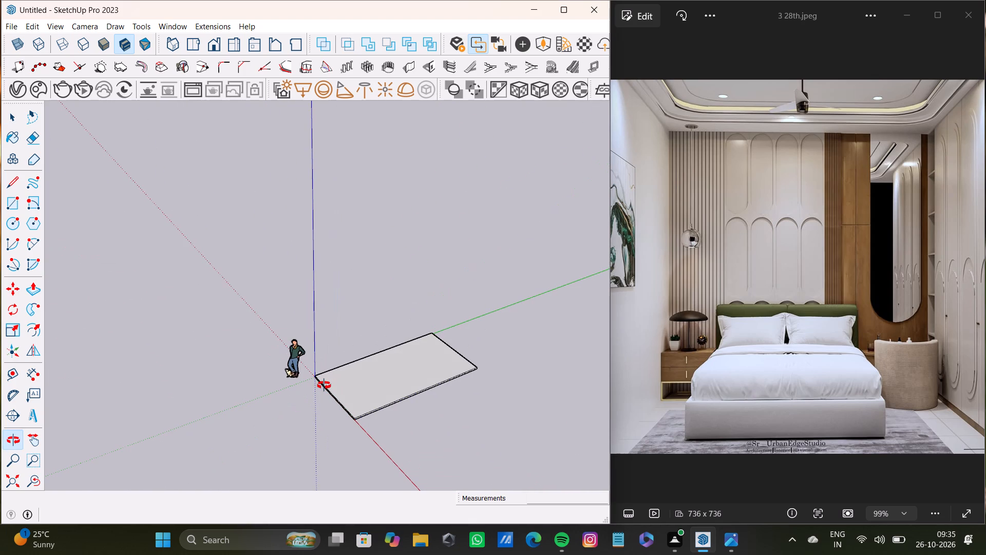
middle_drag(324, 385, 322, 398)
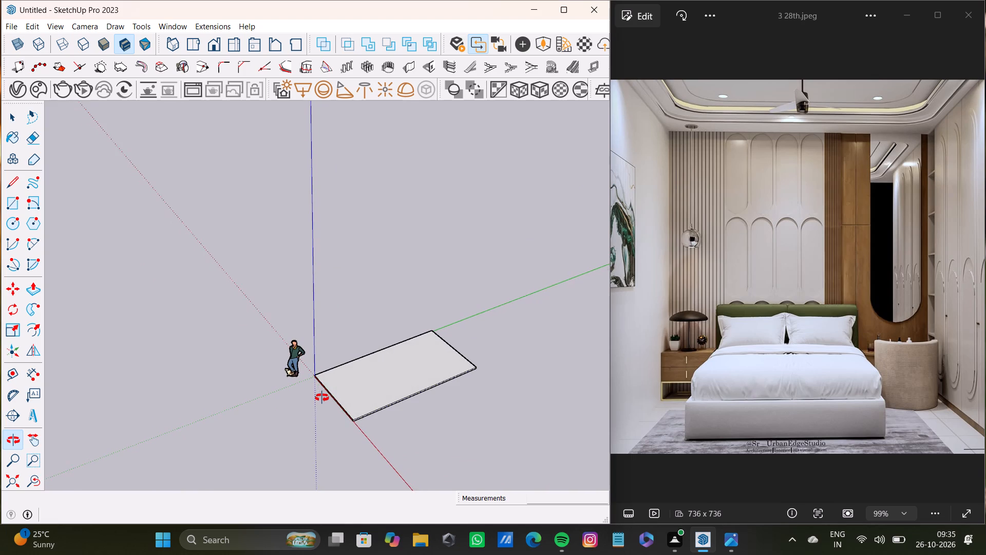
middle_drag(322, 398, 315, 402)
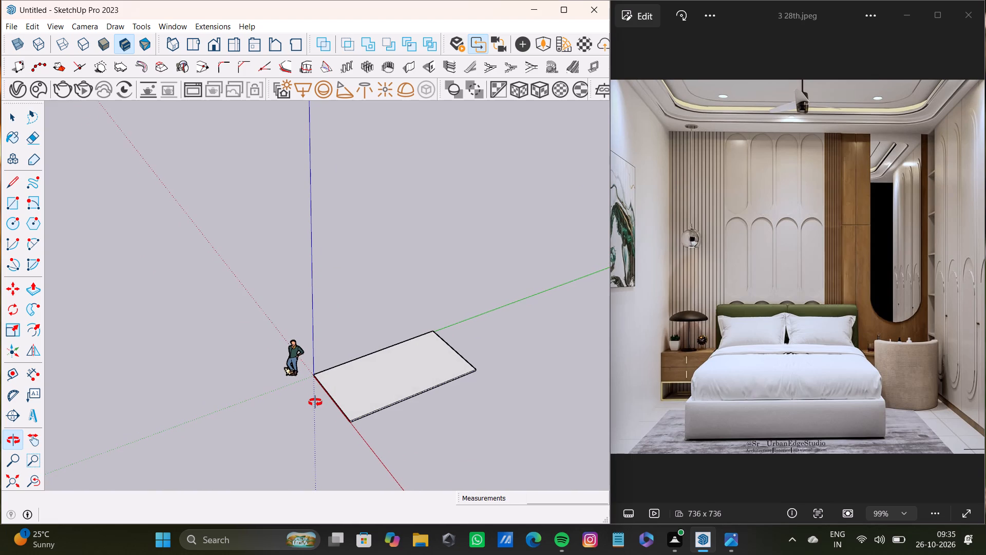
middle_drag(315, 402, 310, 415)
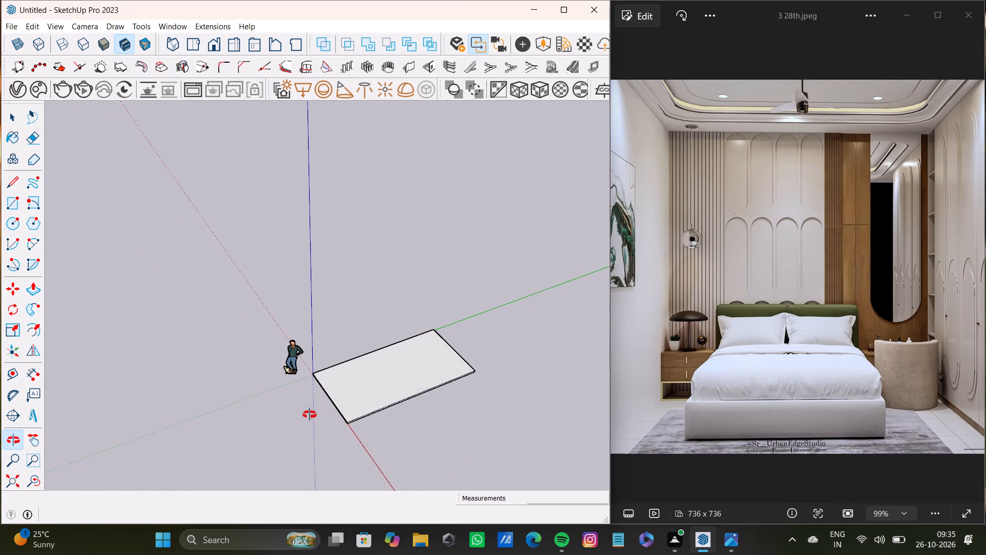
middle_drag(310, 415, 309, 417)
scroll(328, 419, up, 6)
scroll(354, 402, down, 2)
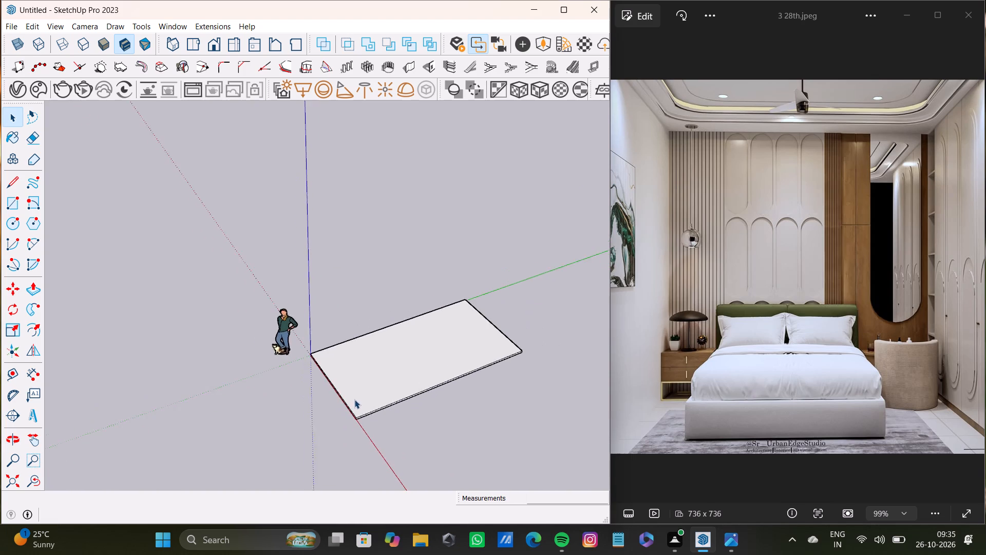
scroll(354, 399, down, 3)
Offset the outline of the slab's top face inward by about 6".
middle_drag(355, 399, 412, 425)
key(space)
click(376, 357)
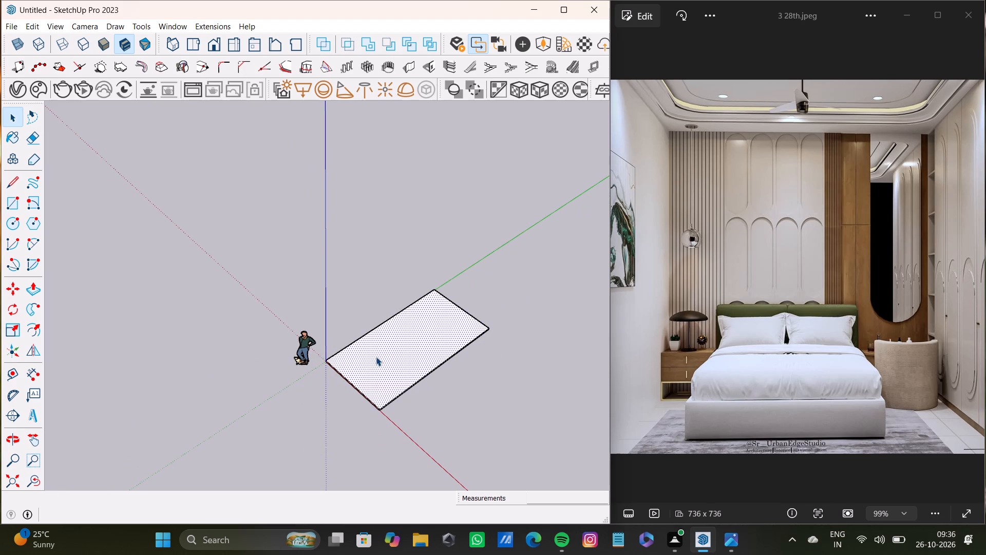
key(f)
drag(376, 357, 359, 348)
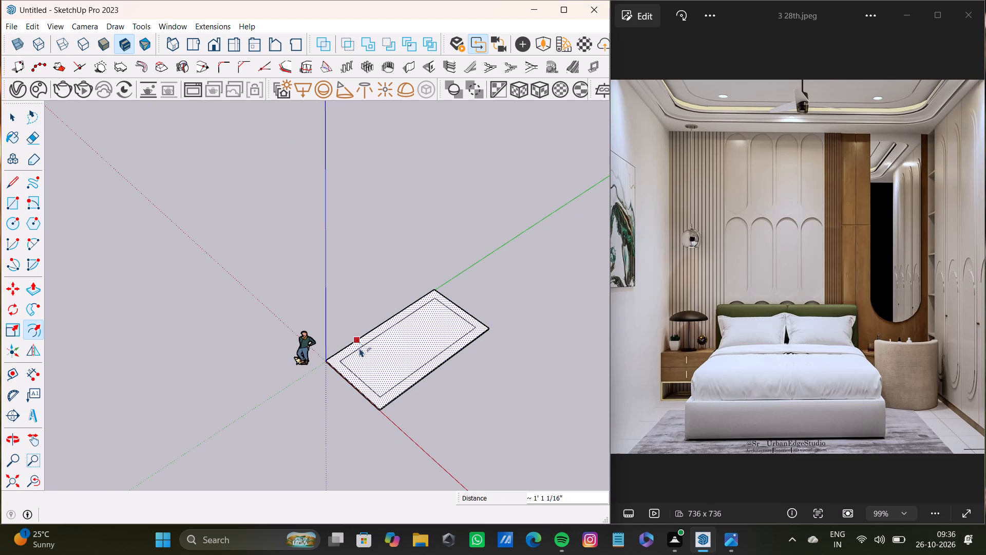
drag(359, 348, 354, 347)
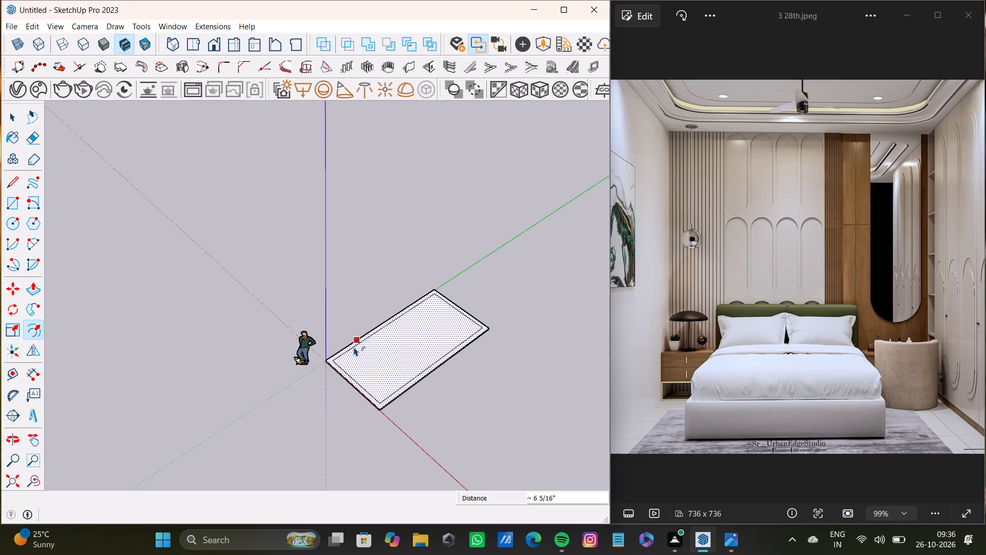
drag(354, 347, 353, 347)
key(space)
Draw a line from the inner outline's corner nearest the origin, along green, to the slab's short edge on the red axis.
scroll(382, 362, down, 7)
middle_drag(382, 362, 196, 395)
scroll(402, 363, up, 8)
key(l)
scroll(291, 361, up, 12)
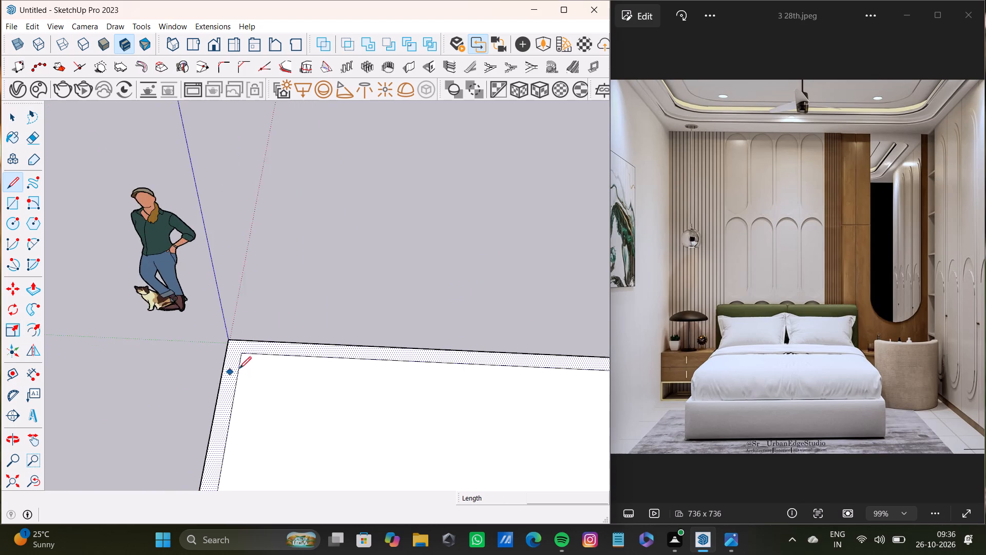
scroll(239, 368, up, 10)
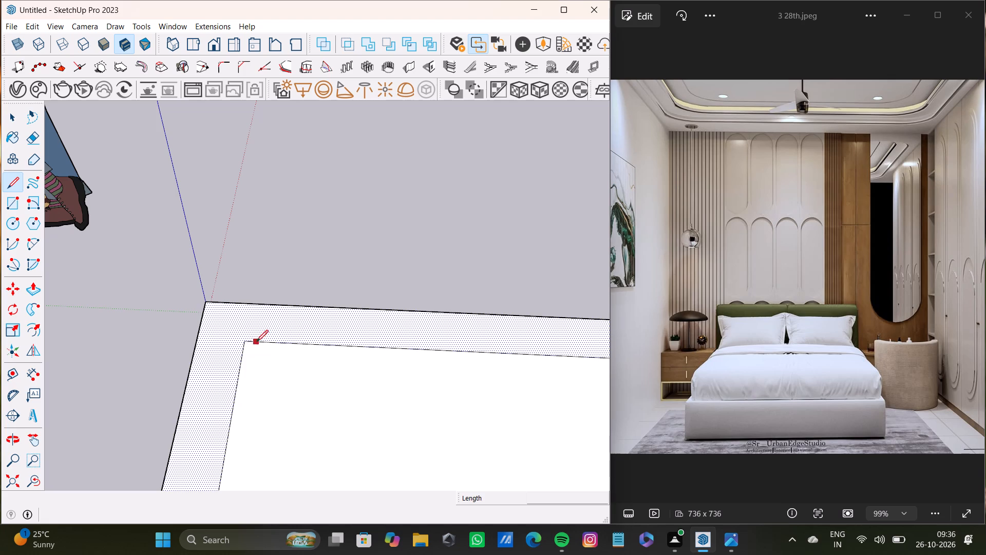
click(242, 342)
click(197, 338)
scroll(218, 357, down, 8)
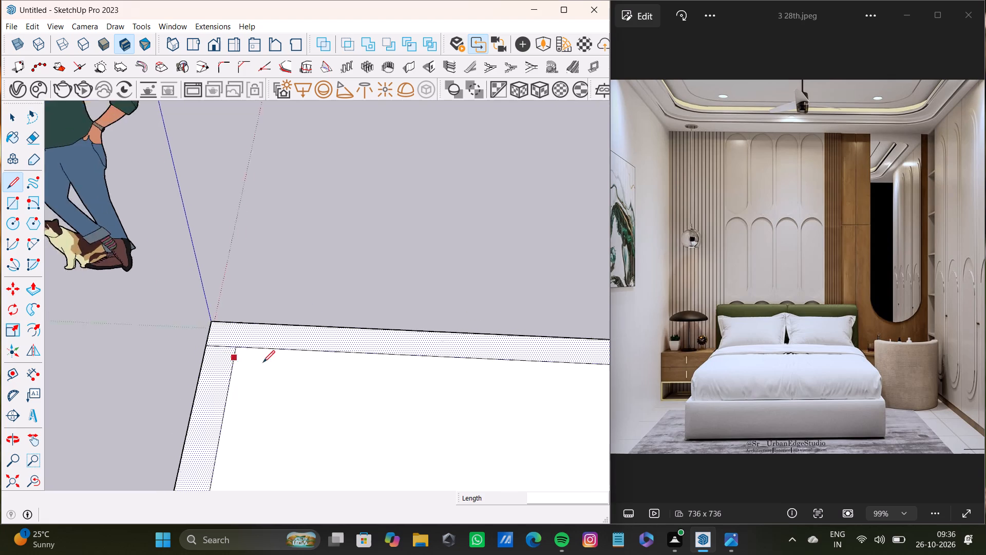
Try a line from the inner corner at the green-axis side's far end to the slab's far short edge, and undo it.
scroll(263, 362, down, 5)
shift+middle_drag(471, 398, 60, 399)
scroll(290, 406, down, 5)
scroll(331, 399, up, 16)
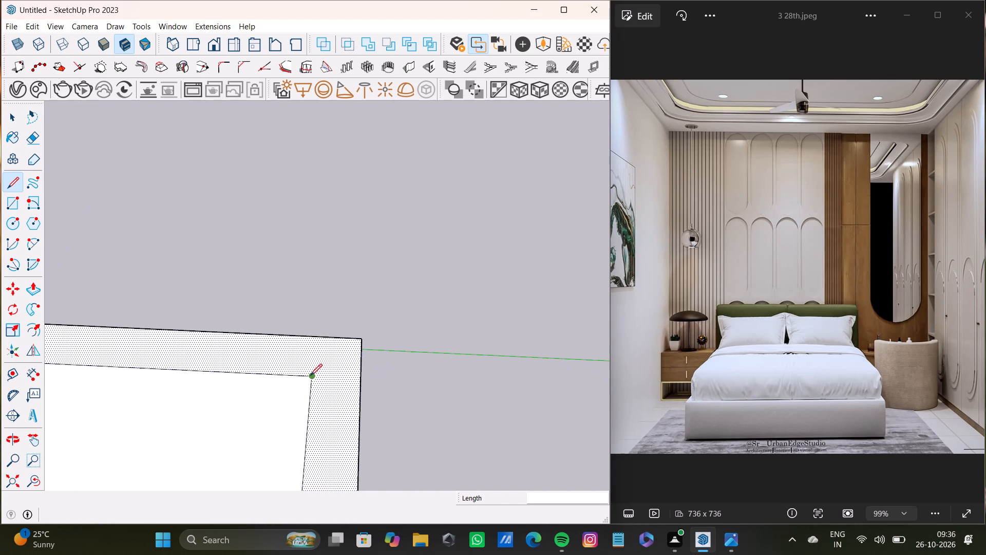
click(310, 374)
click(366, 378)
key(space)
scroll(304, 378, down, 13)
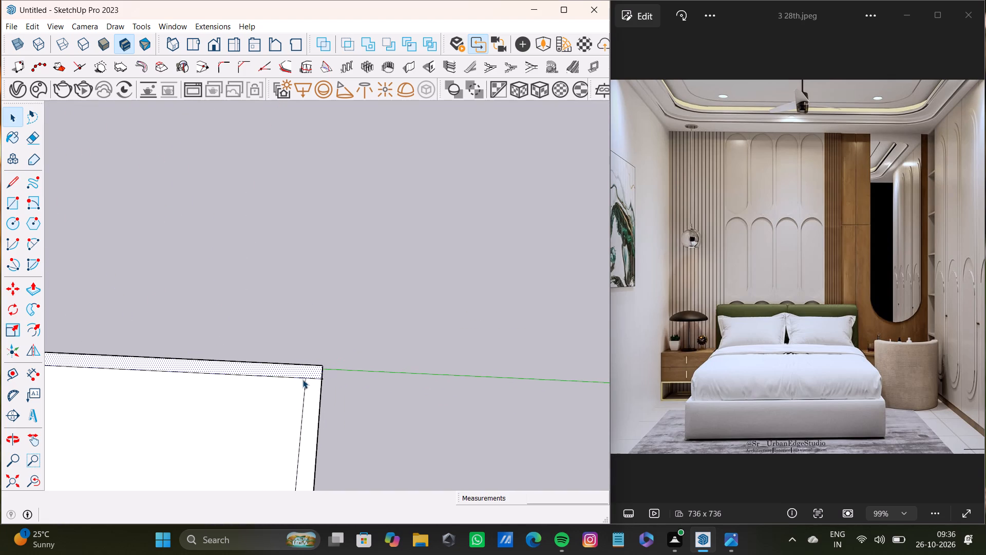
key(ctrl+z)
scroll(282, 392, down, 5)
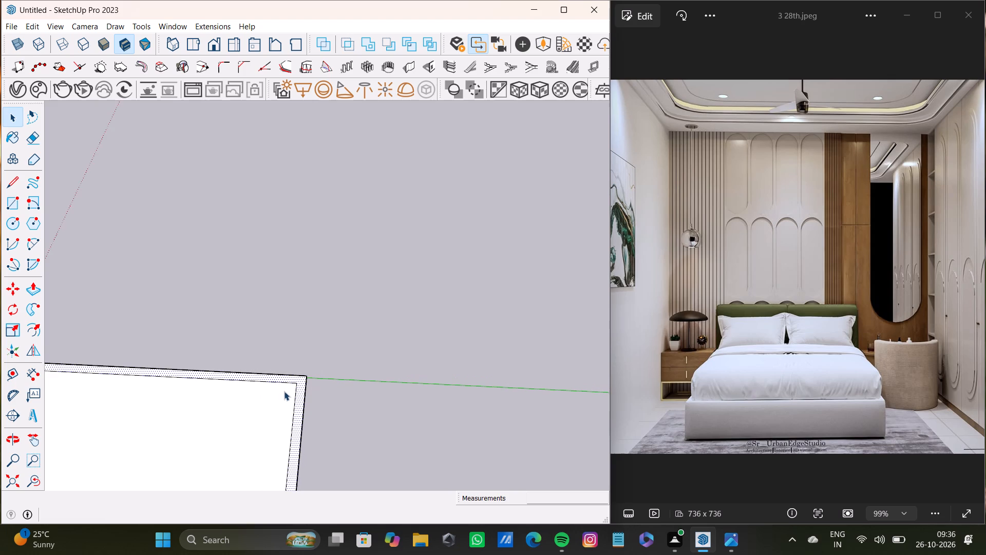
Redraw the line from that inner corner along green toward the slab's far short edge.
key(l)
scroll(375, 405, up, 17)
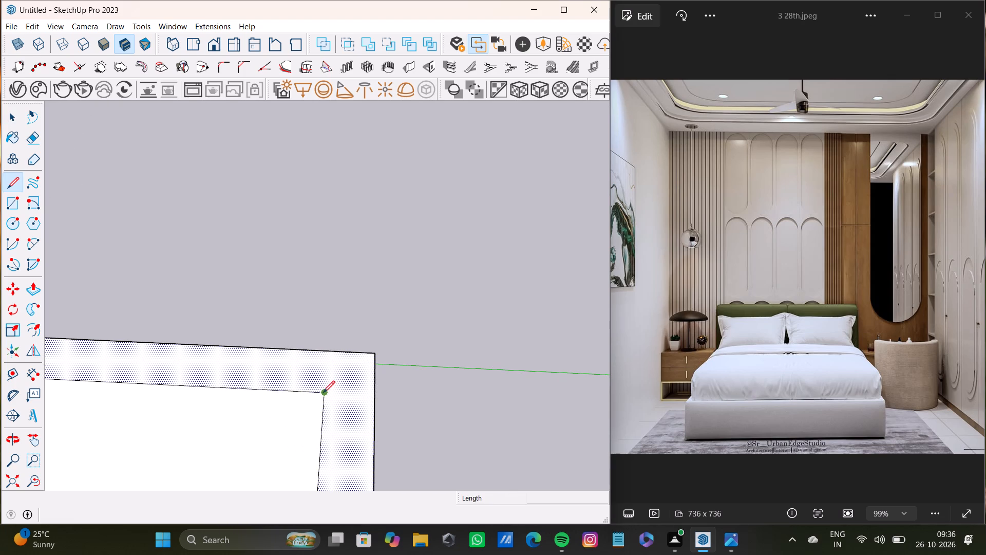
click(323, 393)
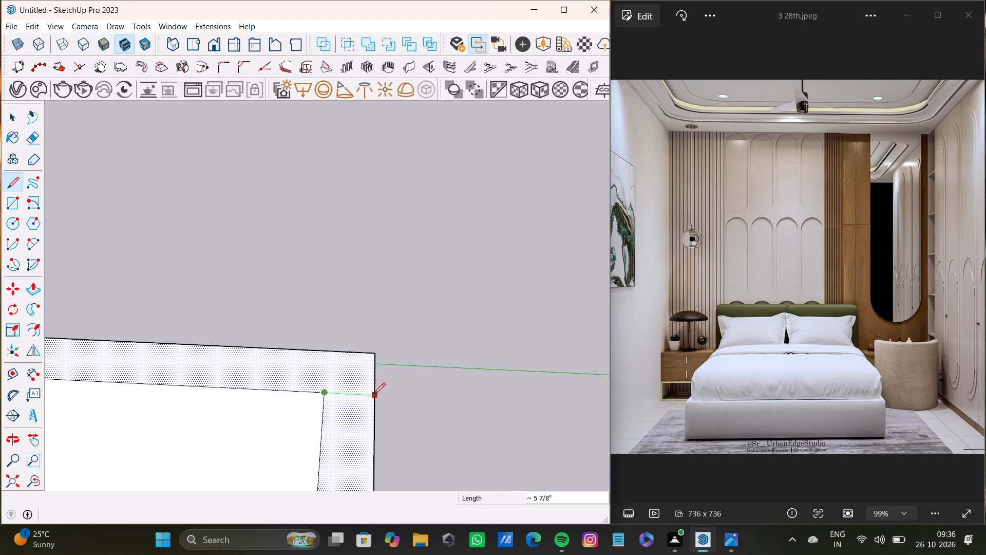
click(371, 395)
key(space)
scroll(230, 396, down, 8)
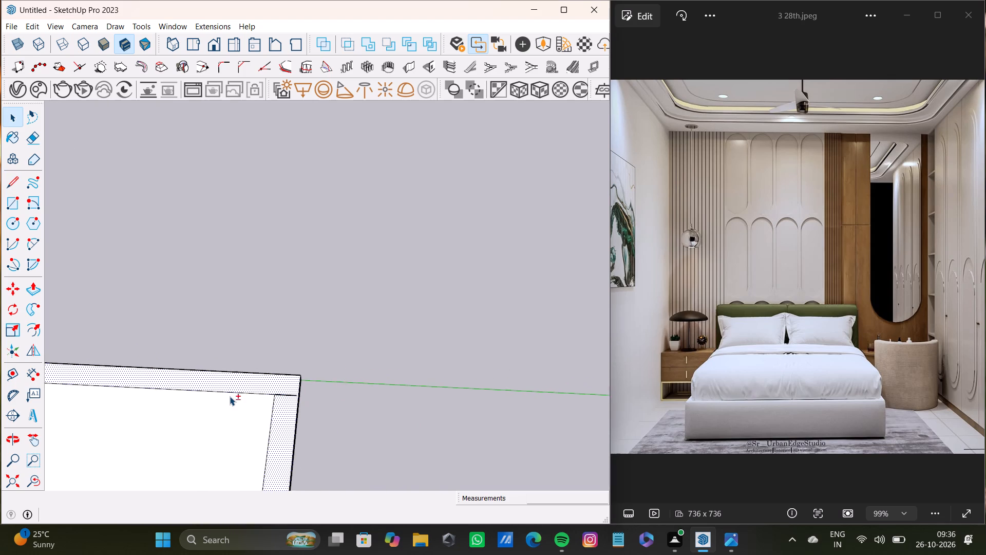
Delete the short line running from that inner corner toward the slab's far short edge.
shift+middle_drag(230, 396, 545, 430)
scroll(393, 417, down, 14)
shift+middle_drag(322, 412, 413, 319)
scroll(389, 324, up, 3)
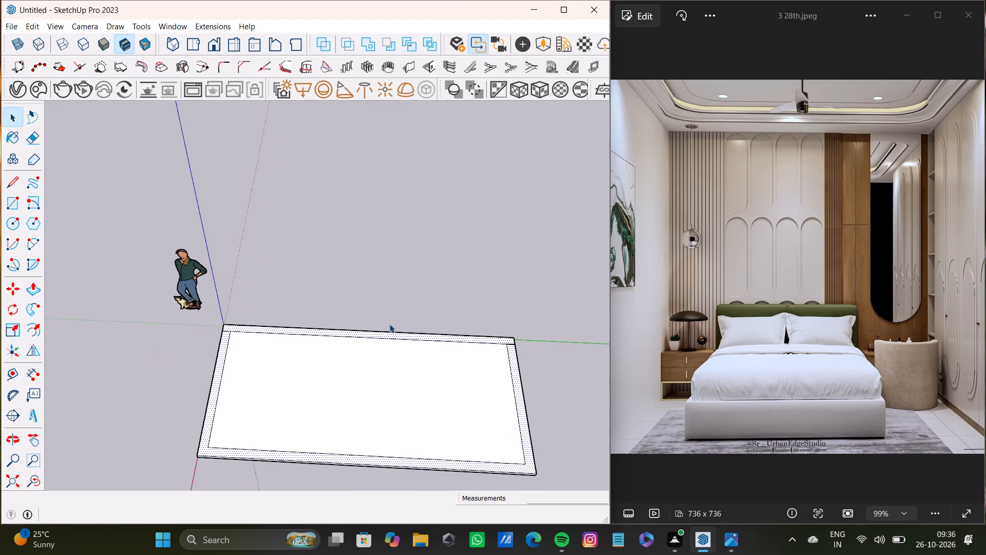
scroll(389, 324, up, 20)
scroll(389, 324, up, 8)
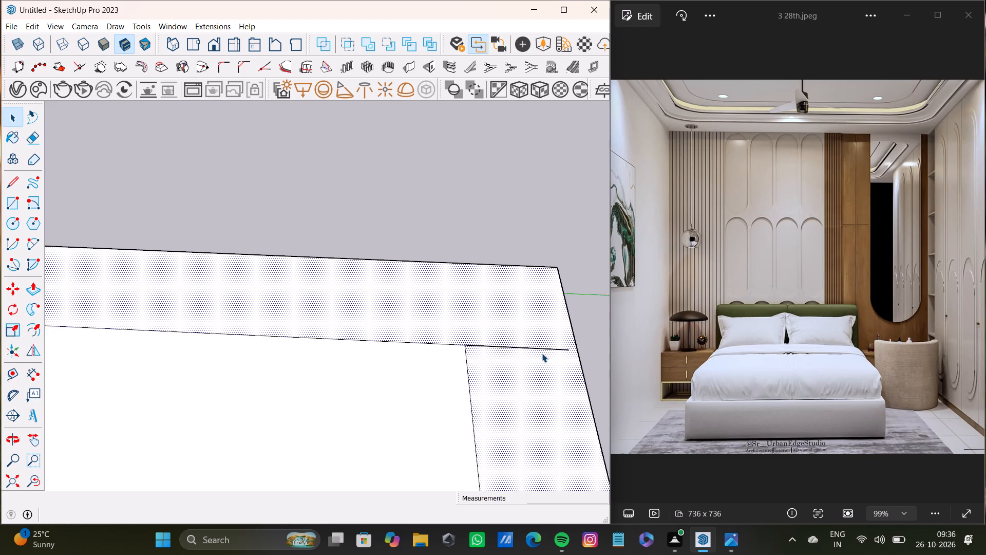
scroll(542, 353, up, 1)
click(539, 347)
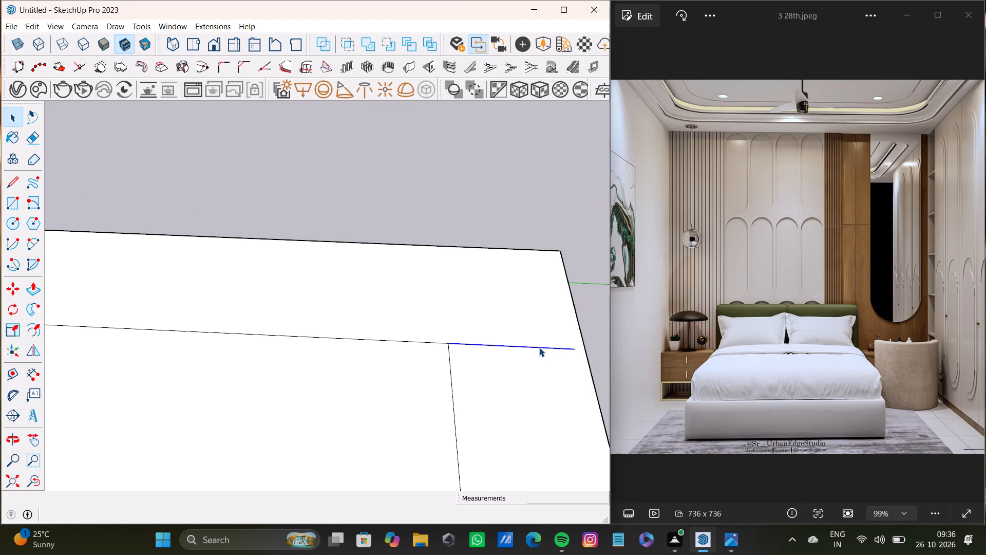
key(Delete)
Draw a line about 5 7/8" long from that inner corner along green to the slab's far short edge.
key(l)
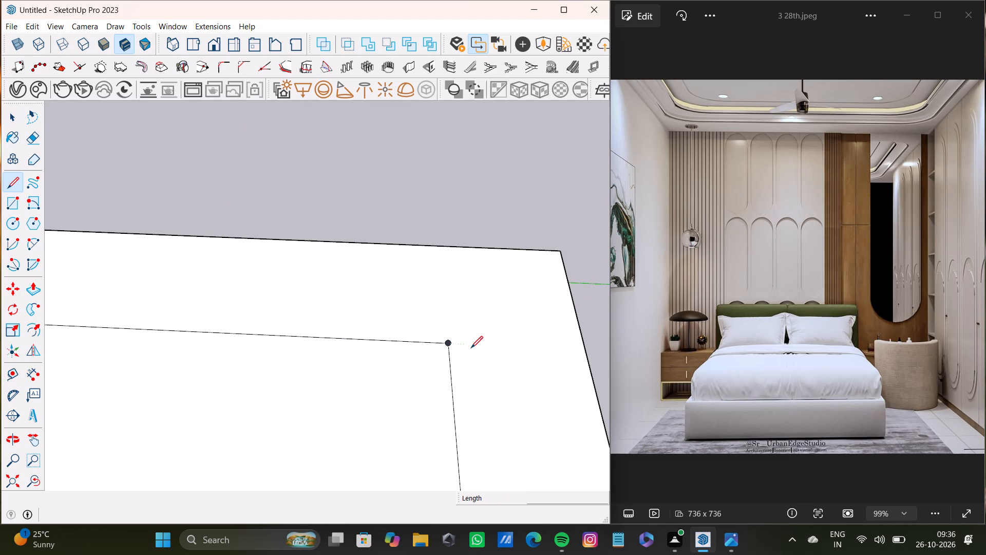
click(446, 343)
click(586, 347)
key(space)
Select the narrow border strip along the slab's green-axis side to check it as a separate face.
scroll(279, 344, down, 20)
scroll(279, 344, down, 13)
shift+middle_drag(206, 374, 609, 394)
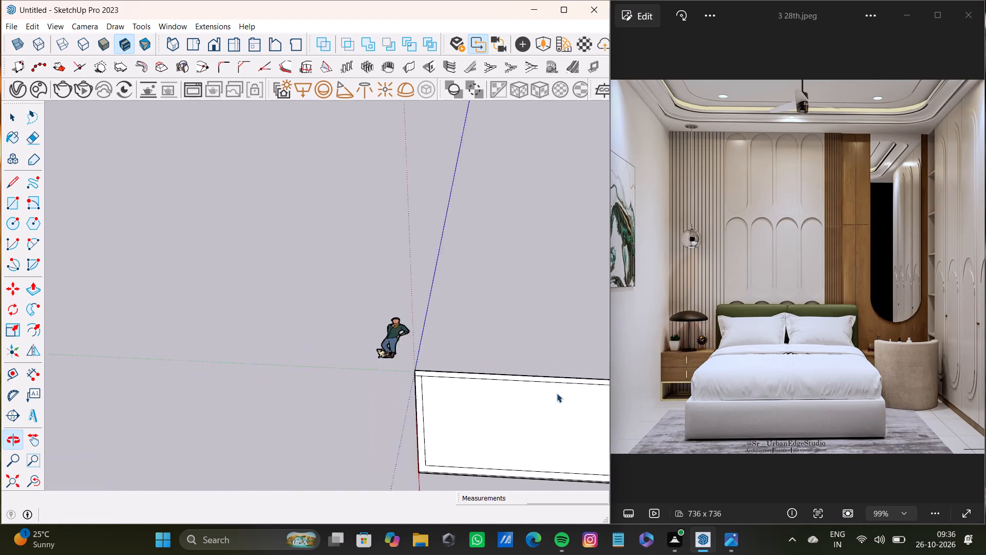
scroll(506, 395, down, 5)
scroll(471, 408, up, 1)
middle_drag(471, 408, 671, 445)
scroll(454, 371, up, 4)
shift+middle_drag(439, 298, 385, 327)
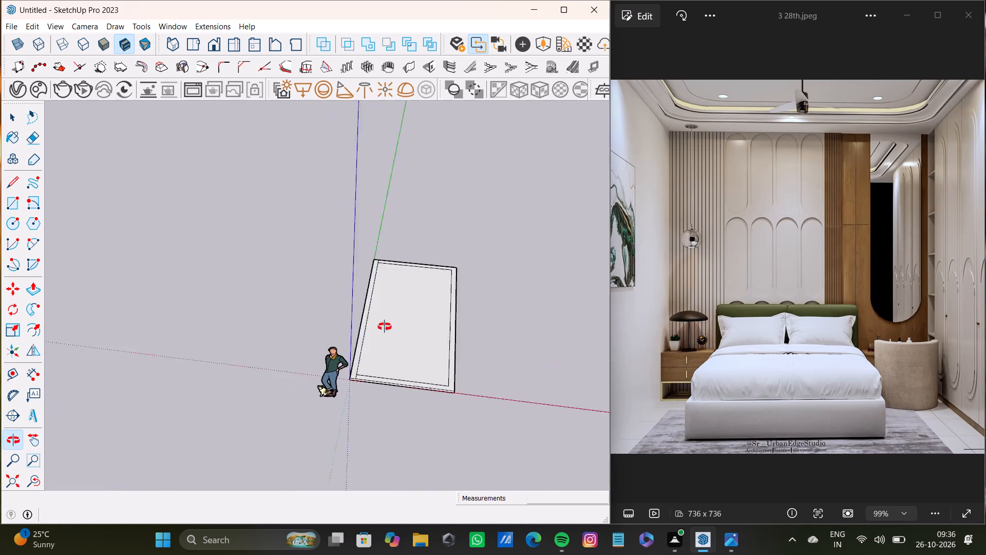
shift+middle_drag(385, 327, 364, 320)
scroll(354, 310, up, 11)
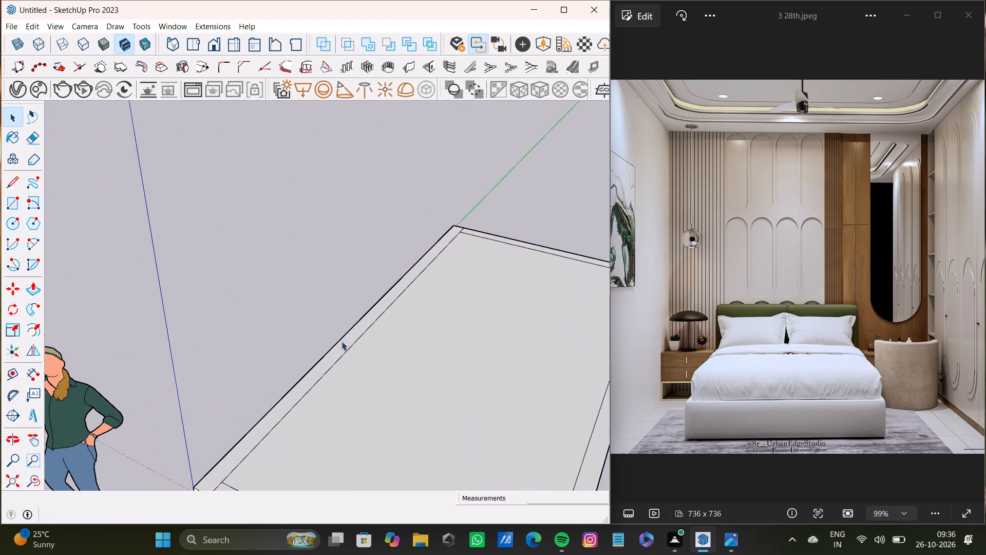
click(344, 345)
scroll(349, 336, down, 10)
Draw a line about 5 7/8" long from the inner outline's corner farthest from the origin, along green, to the far short edge.
shift+middle_click(349, 336)
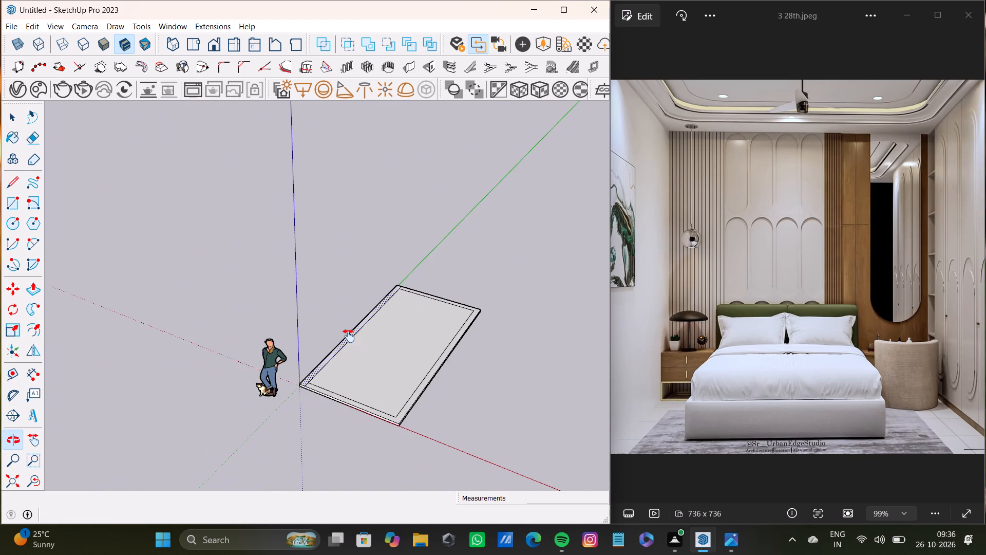
scroll(393, 306, up, 8)
shift+middle_drag(432, 301, 343, 320)
key(l)
scroll(522, 337, up, 14)
click(440, 337)
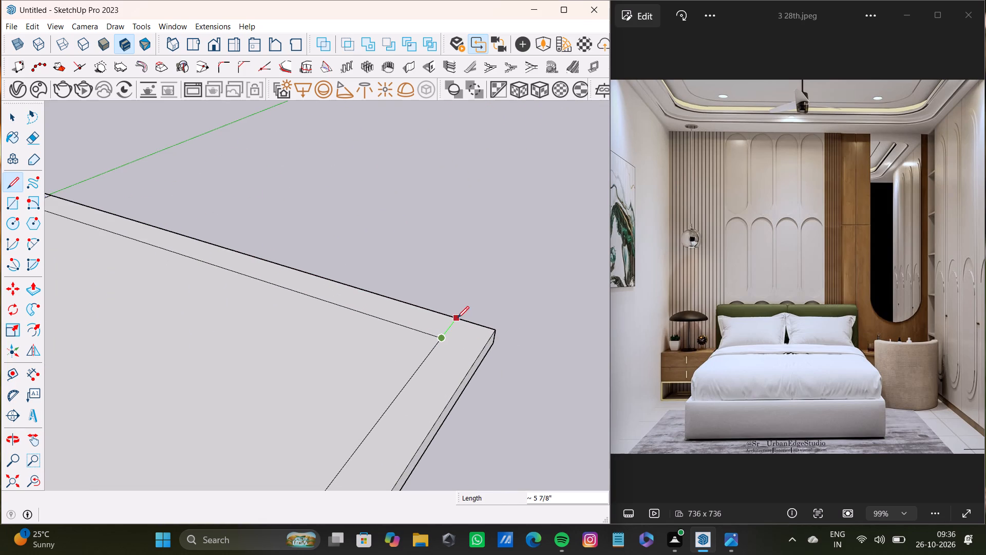
click(458, 318)
key(space)
scroll(253, 307, down, 14)
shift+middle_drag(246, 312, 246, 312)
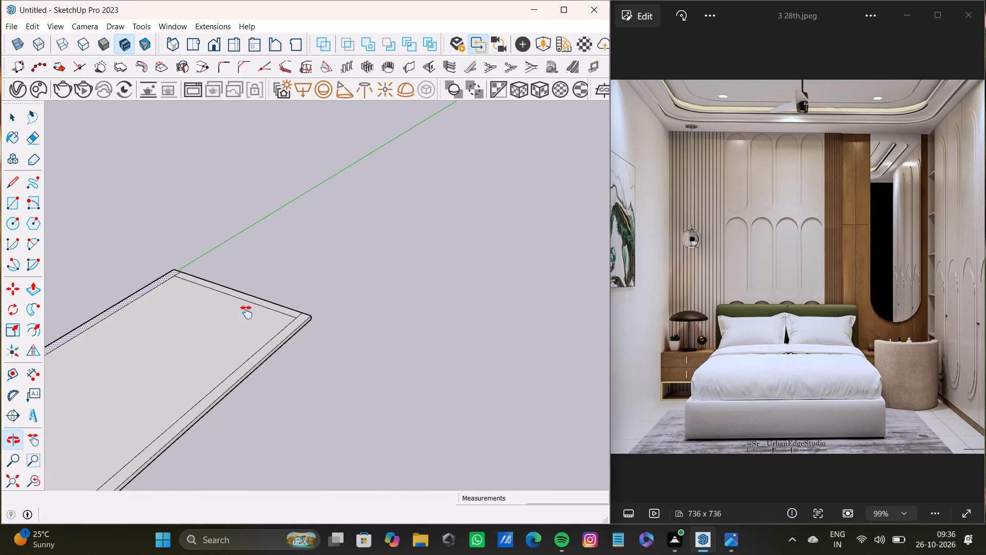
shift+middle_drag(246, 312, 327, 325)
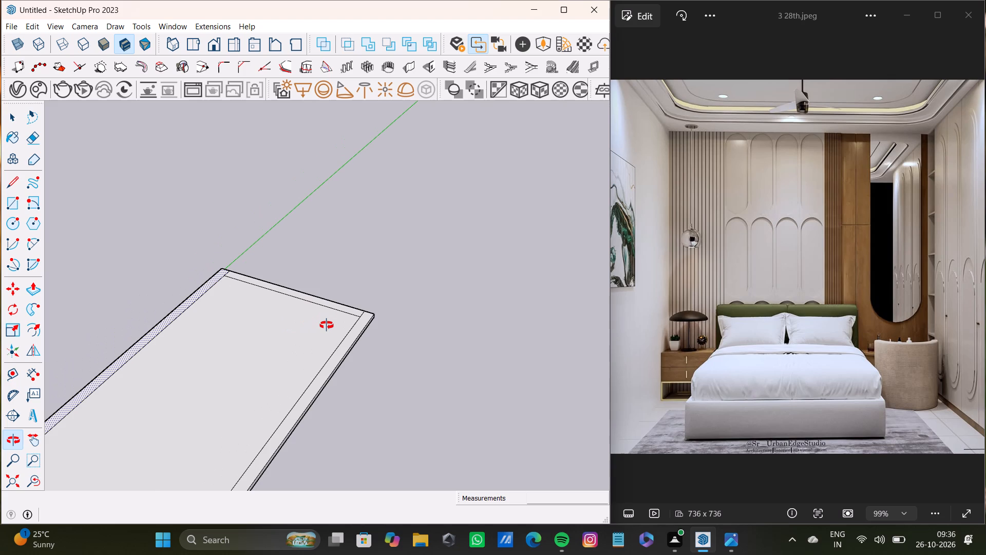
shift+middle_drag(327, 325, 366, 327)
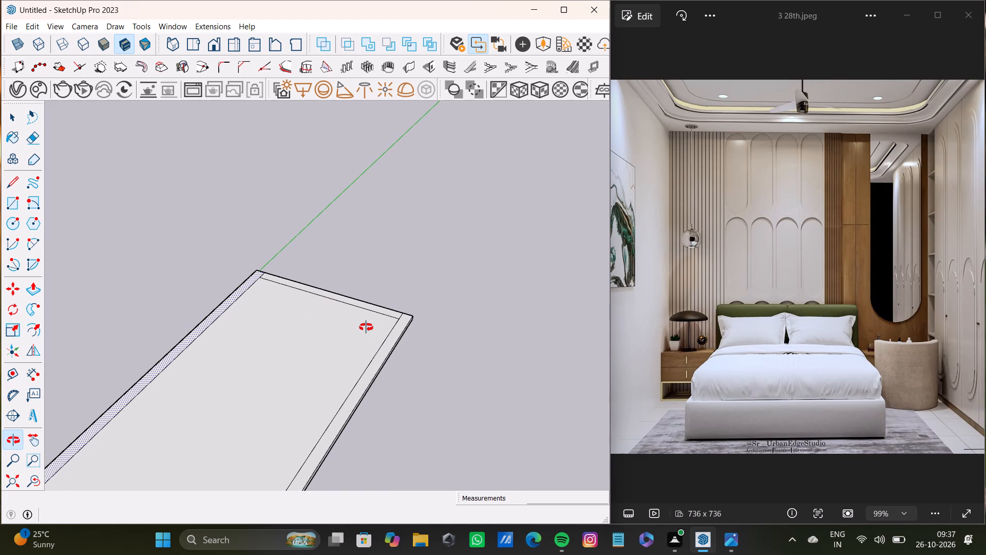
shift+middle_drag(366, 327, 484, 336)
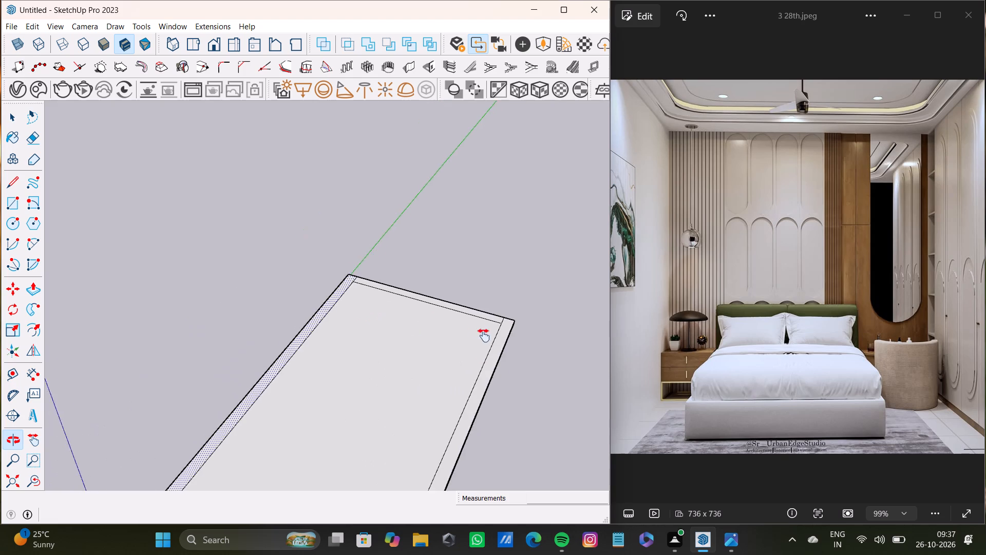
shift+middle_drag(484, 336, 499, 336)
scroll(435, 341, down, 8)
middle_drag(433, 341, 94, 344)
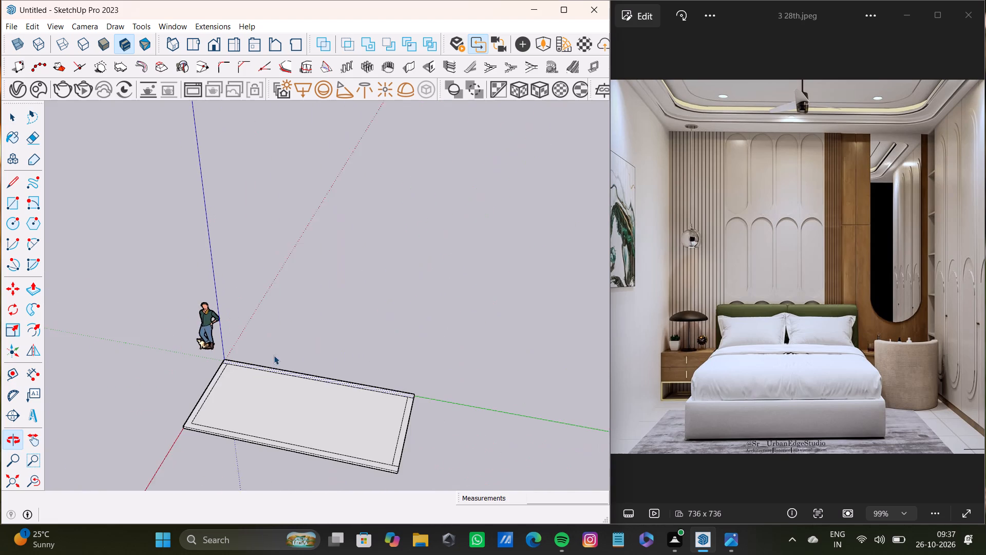
Push/Pull the border strip along the slab's green-axis side upward about 12' 8 7/8" to form the back wall.
scroll(274, 355, up, 1)
scroll(361, 393, up, 3)
scroll(172, 368, down, 5)
shift+middle_drag(175, 366, 240, 371)
scroll(248, 373, up, 6)
click(342, 393)
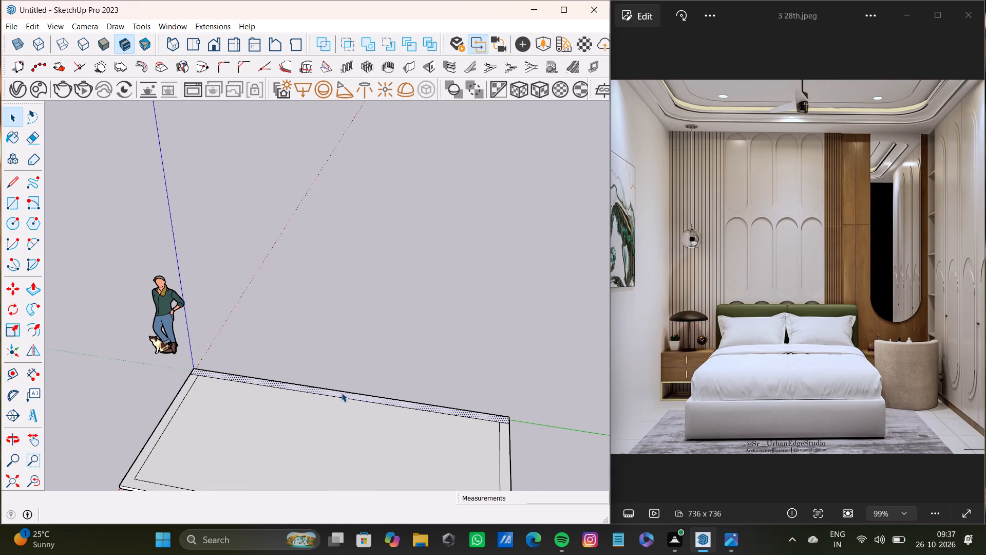
click(342, 395)
key(p)
drag(342, 395, 237, 179)
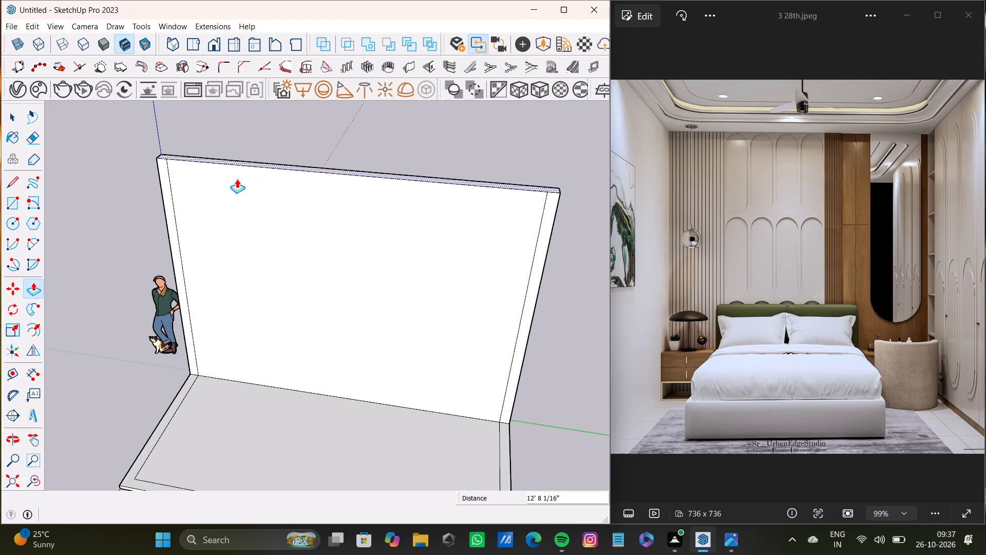
drag(237, 179, 232, 169)
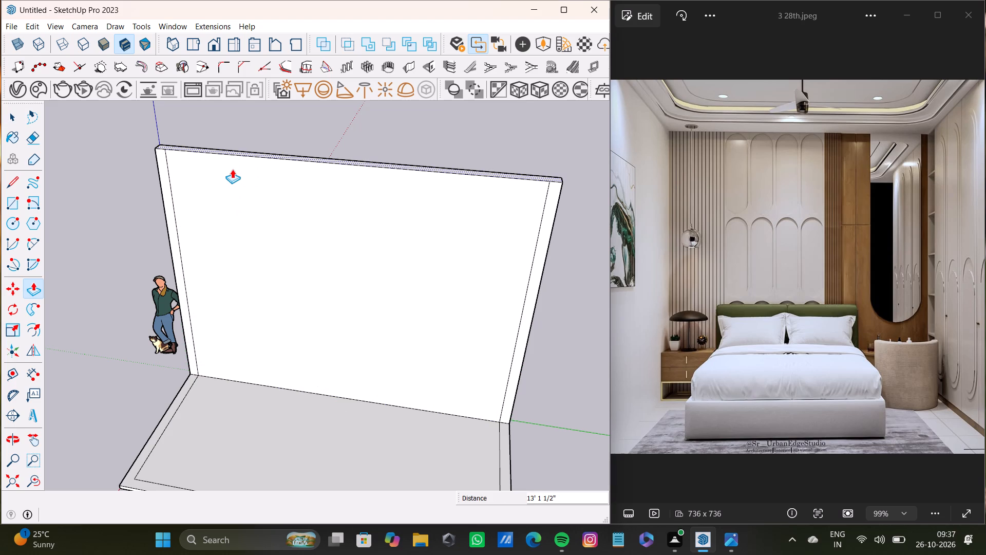
drag(232, 169, 233, 176)
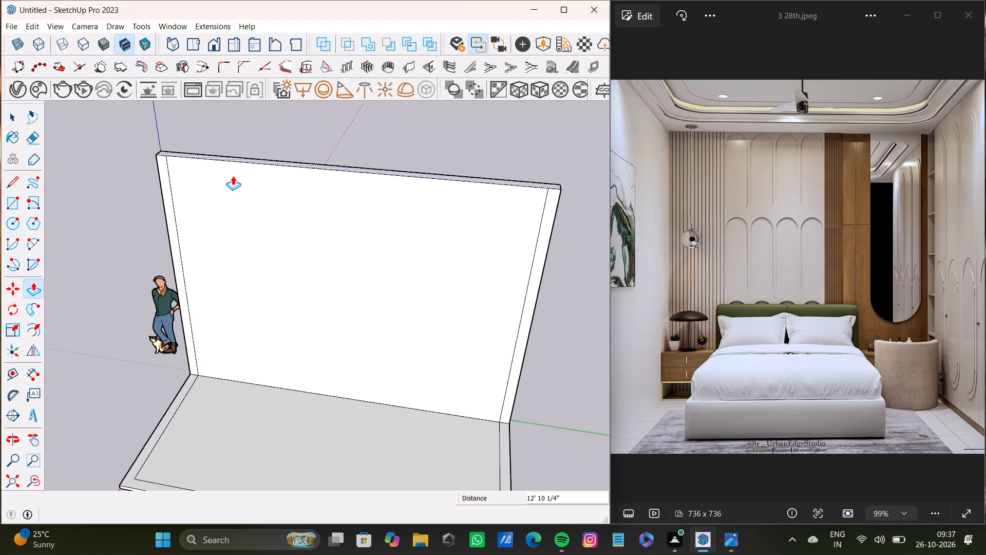
drag(233, 176, 233, 178)
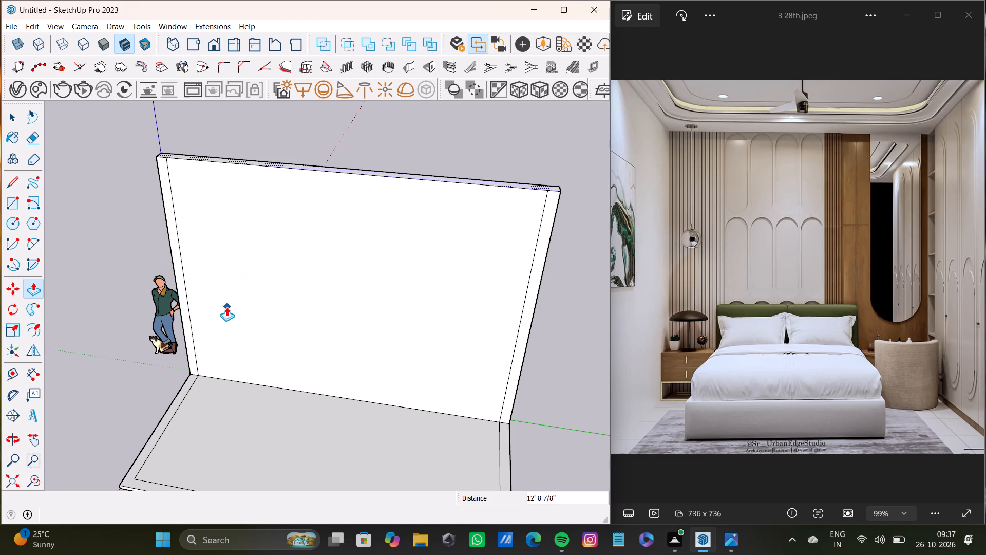
Push/Pull the base slab's underside slightly downward to thicken the slab, and clear the selection.
scroll(198, 296, down, 8)
middle_drag(221, 284, 190, 152)
scroll(247, 249, up, 8)
scroll(296, 310, down, 8)
middle_drag(301, 312, 120, 304)
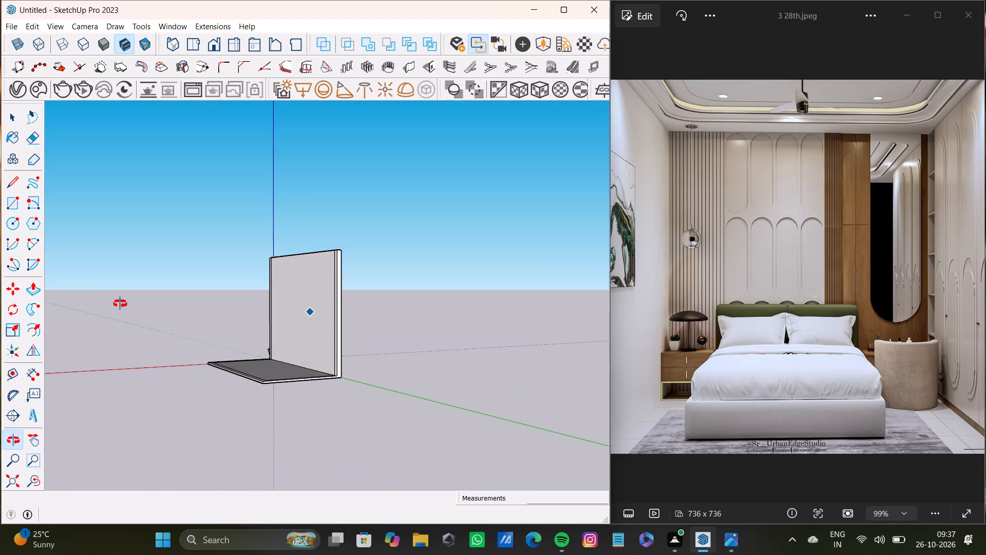
middle_drag(120, 304, 122, 304)
scroll(239, 379, up, 9)
middle_drag(299, 371, 275, 298)
drag(295, 320, 295, 325)
key(space)
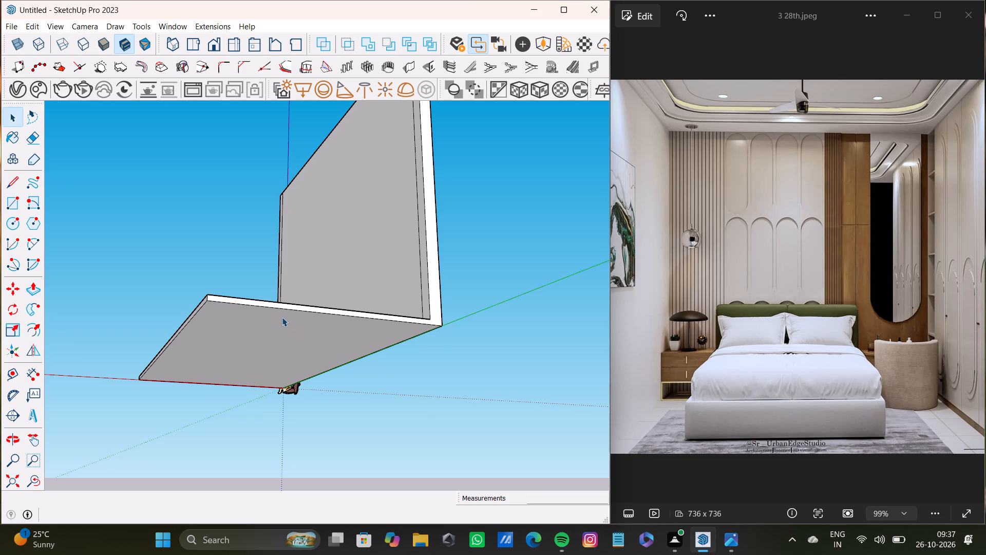
click(279, 324)
key(p)
drag(279, 324, 279, 325)
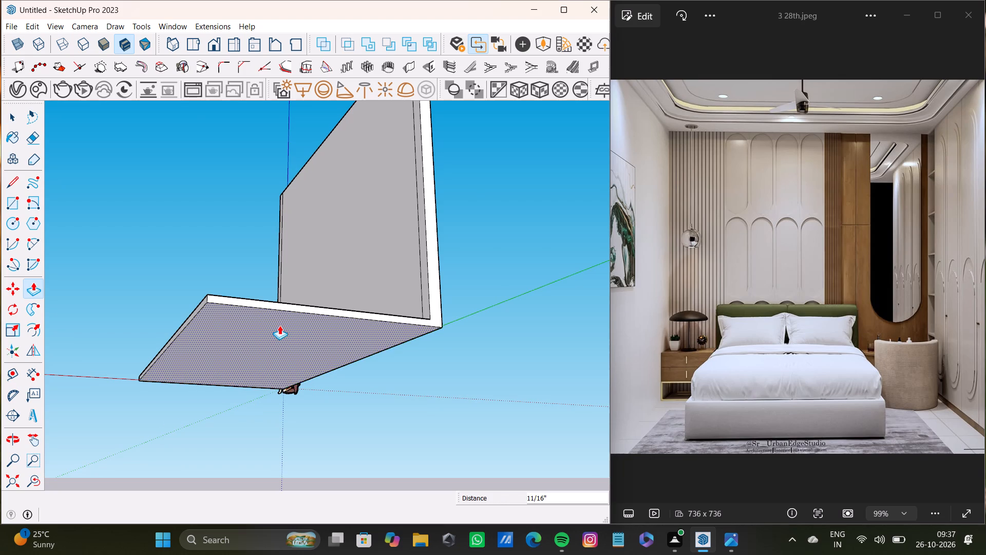
drag(279, 325, 276, 329)
scroll(276, 329, down, 8)
middle_drag(276, 327, 383, 379)
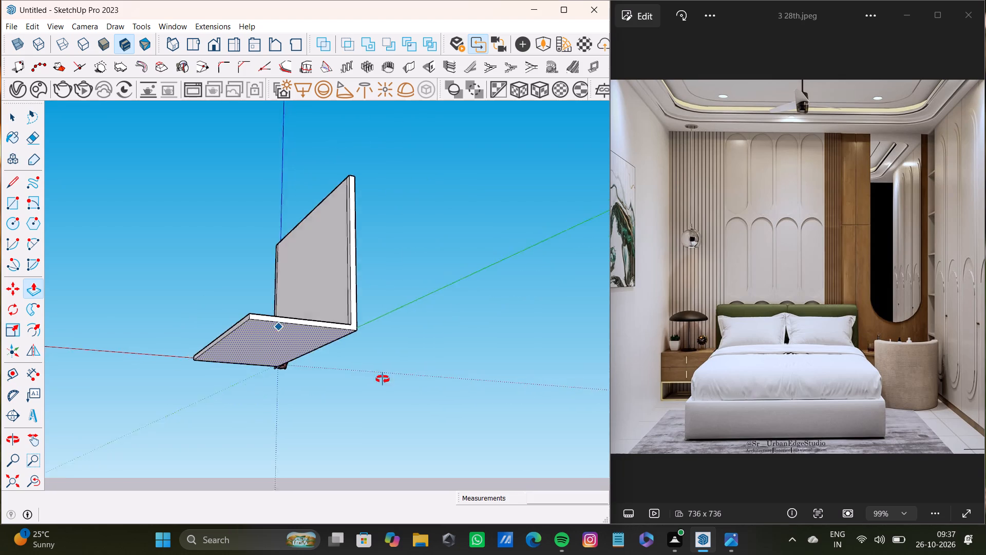
middle_drag(383, 379, 508, 444)
scroll(430, 408, down, 5)
middle_drag(382, 395, 391, 461)
key(space)
click(465, 298)
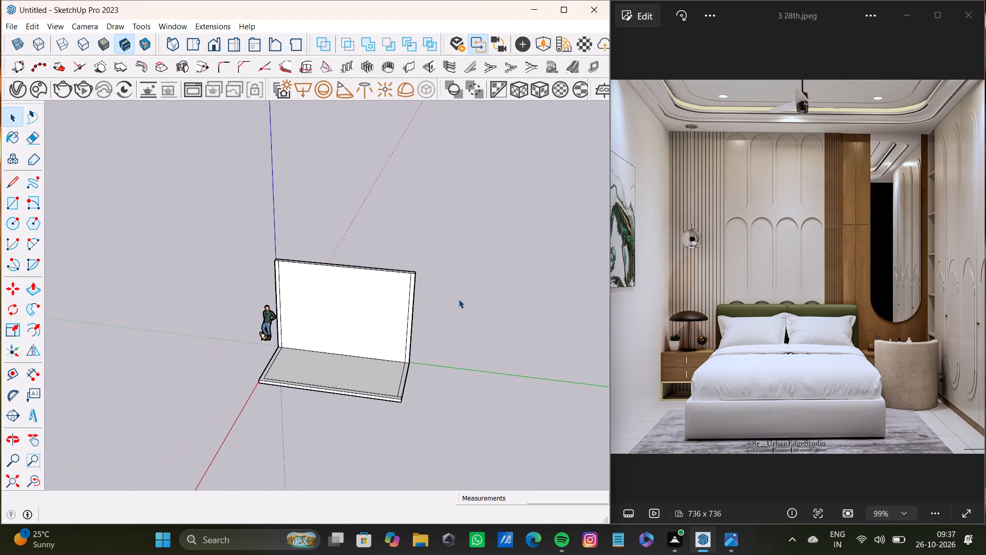
Push/Pull the narrow vertical strip at the back wall's end farthest from the origin out to the slab's opposite long edge, forming a side wall.
scroll(372, 339, up, 8)
scroll(341, 359, down, 7)
shift+middle_drag(341, 359, 371, 343)
scroll(364, 344, up, 7)
shift+middle_drag(362, 346, 358, 388)
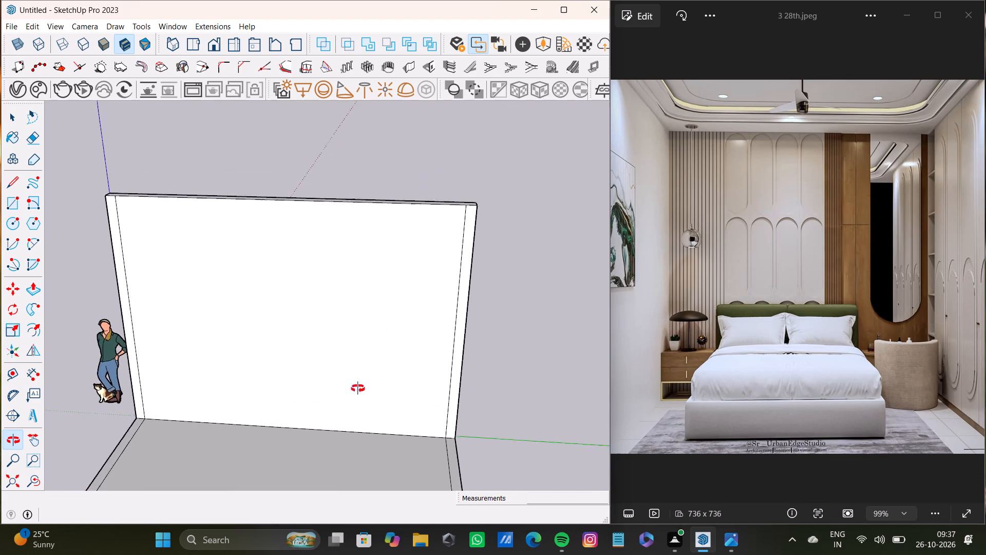
shift+middle_drag(358, 388, 363, 322)
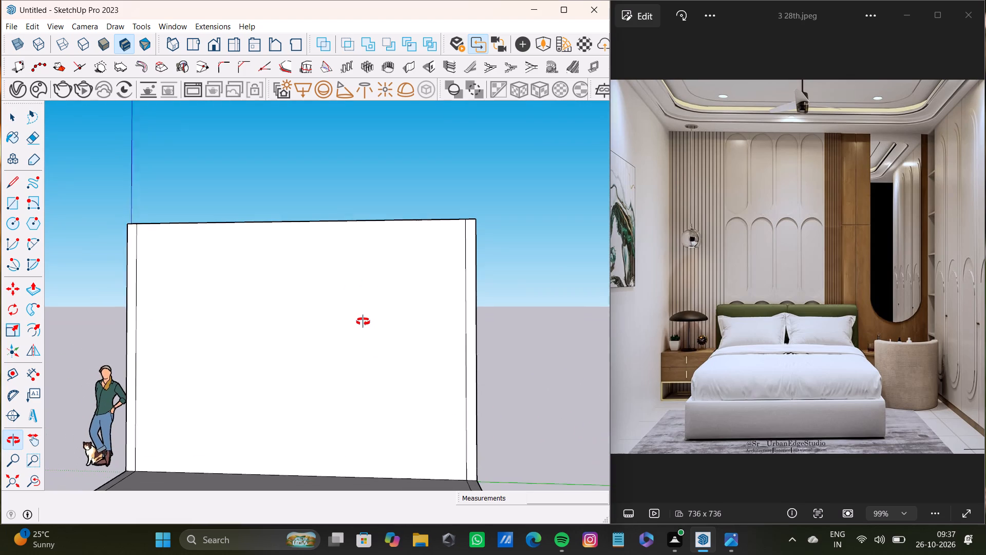
shift+middle_drag(363, 322, 395, 255)
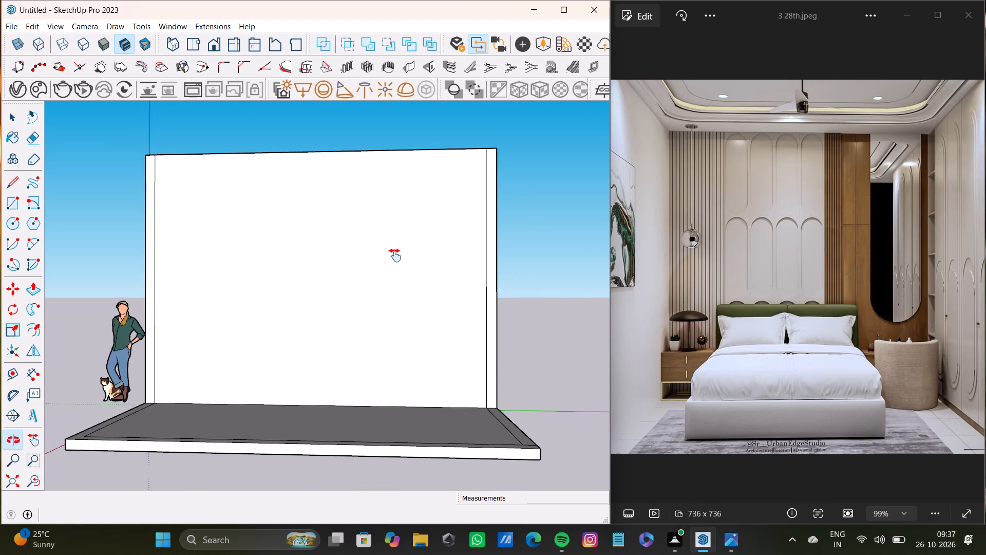
shift+middle_drag(395, 255, 445, 264)
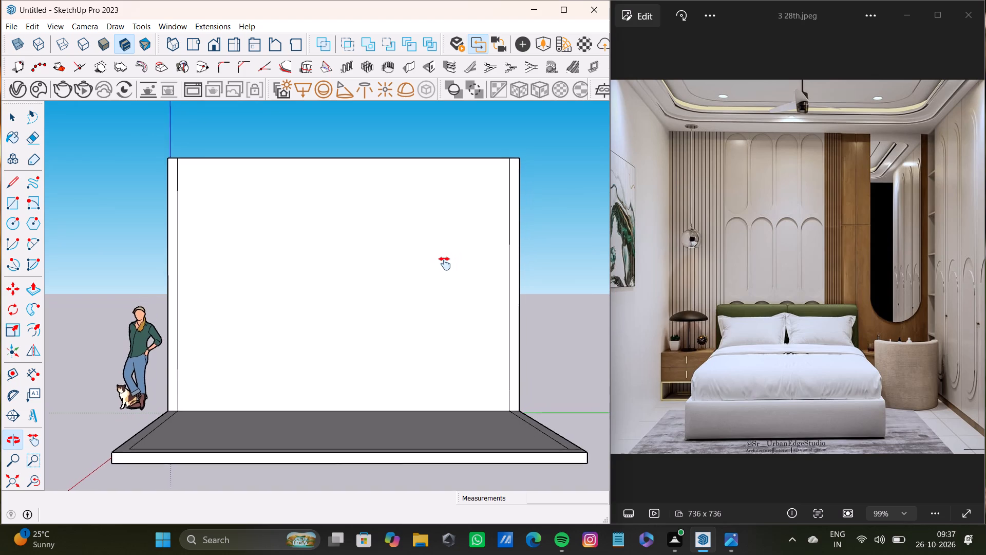
shift+middle_drag(445, 264, 412, 289)
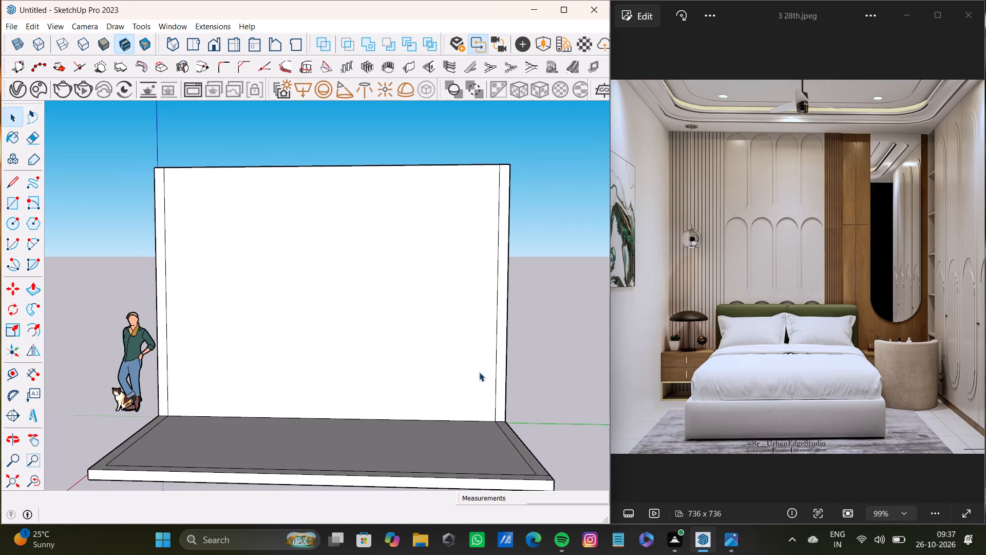
scroll(479, 372, up, 7)
click(513, 395)
key(p)
drag(513, 395, 528, 440)
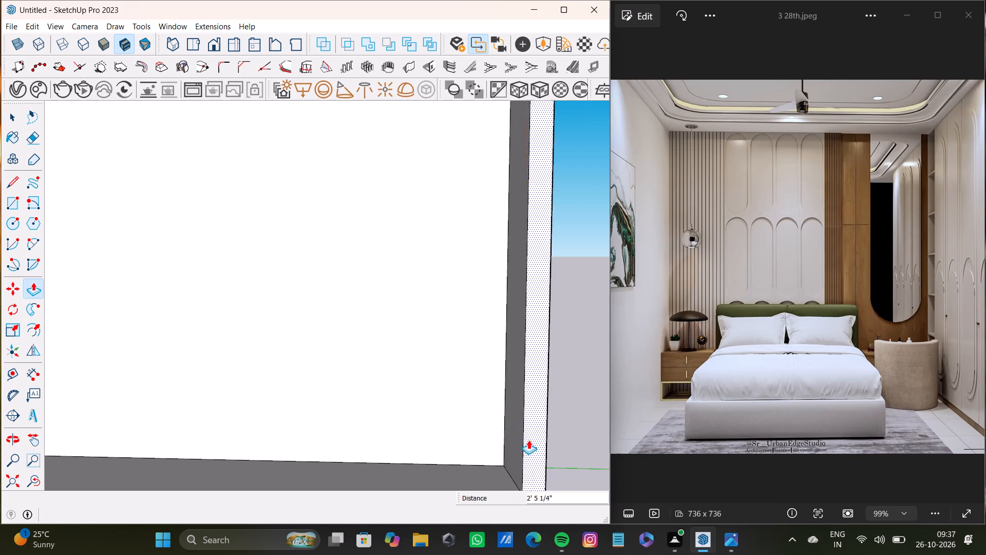
drag(528, 440, 529, 447)
scroll(529, 448, down, 5)
shift+middle_drag(529, 448, 428, 207)
drag(440, 210, 462, 245)
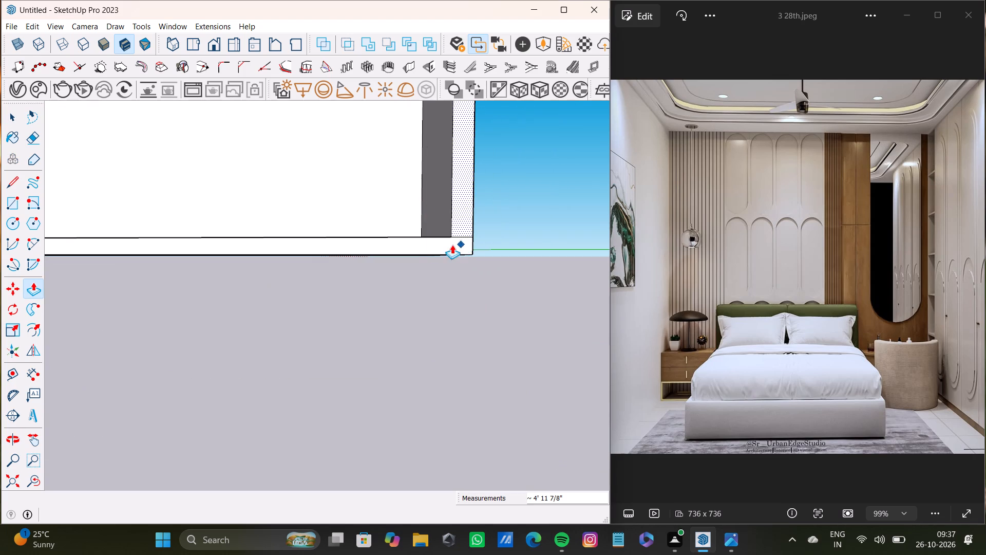
Examine the back wall, the new side wall and the slab from several angles.
scroll(415, 245, down, 5)
middle_drag(401, 233, 450, 314)
scroll(424, 292, down, 9)
shift+middle_drag(380, 264, 403, 326)
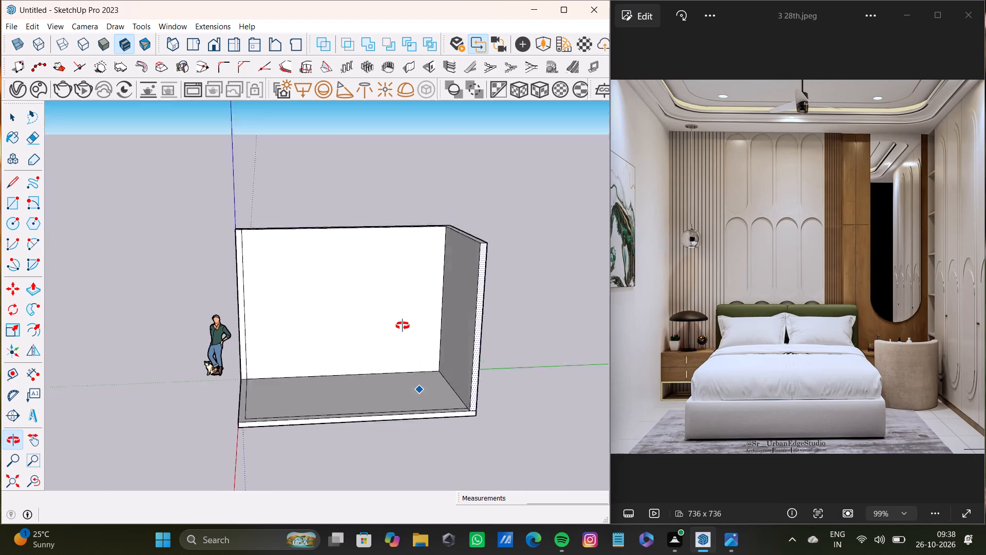
shift+middle_drag(403, 326, 387, 332)
scroll(390, 326, down, 4)
middle_drag(391, 326, 497, 348)
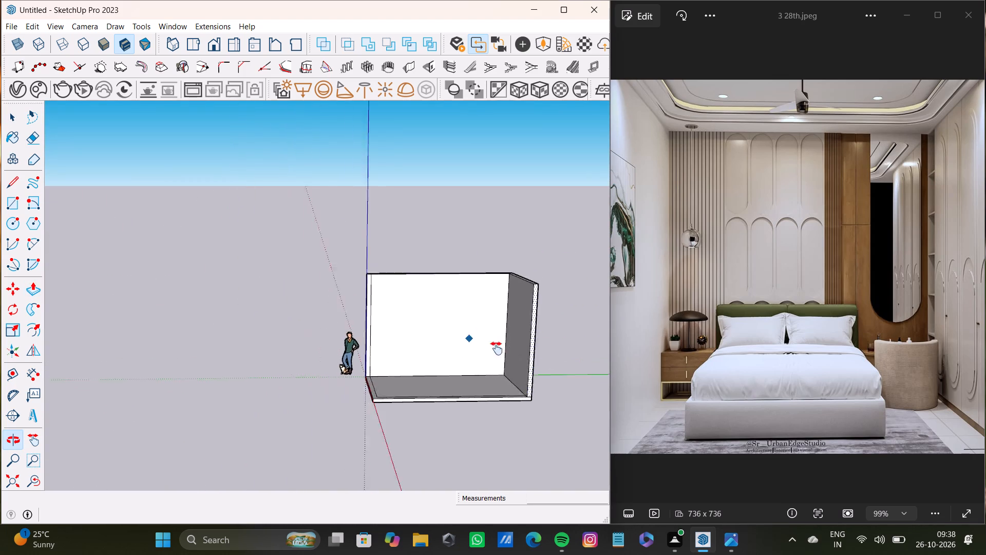
middle_drag(497, 348, 400, 340)
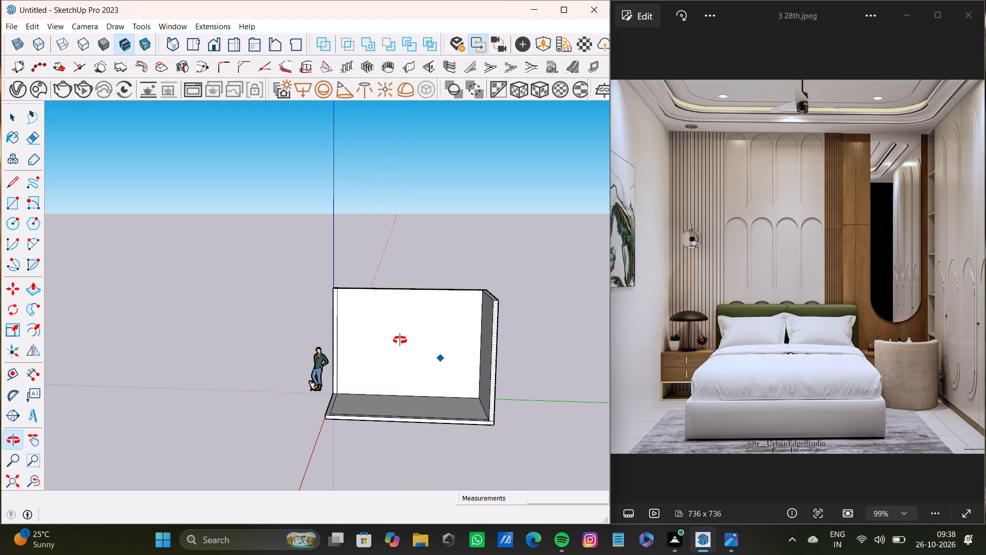
middle_drag(400, 340, 566, 365)
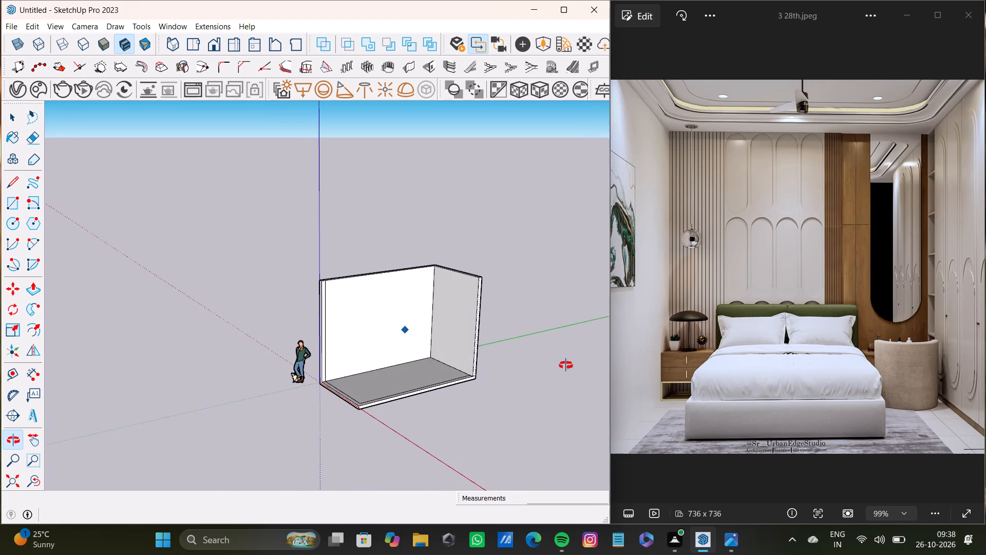
middle_drag(566, 365, 403, 350)
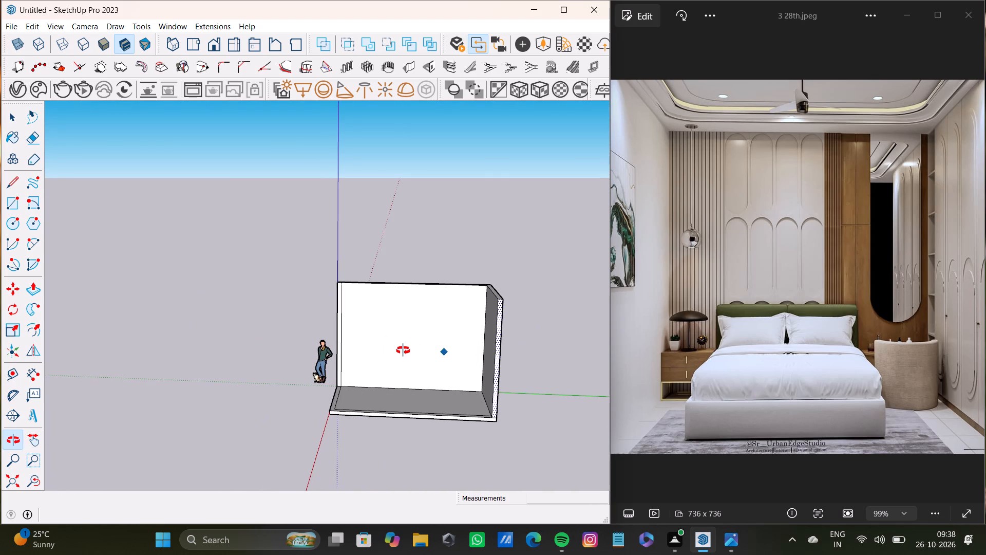
middle_drag(403, 350, 450, 341)
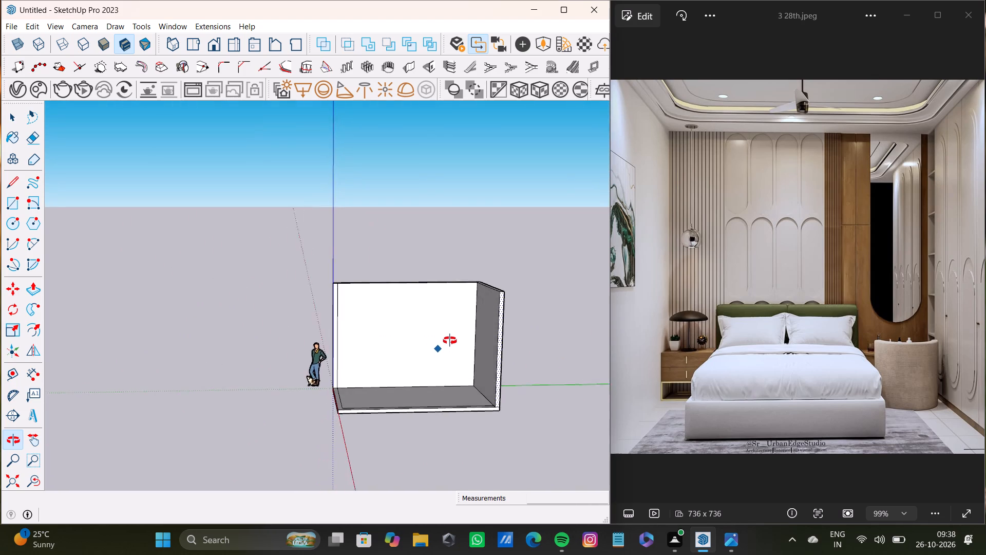
middle_drag(450, 341, 401, 312)
Draw a rectangle about 13' 6 15/16" by 12' 6 11/16" on the back wall, from its inner top corner near the origin to the floor edge.
key(space)
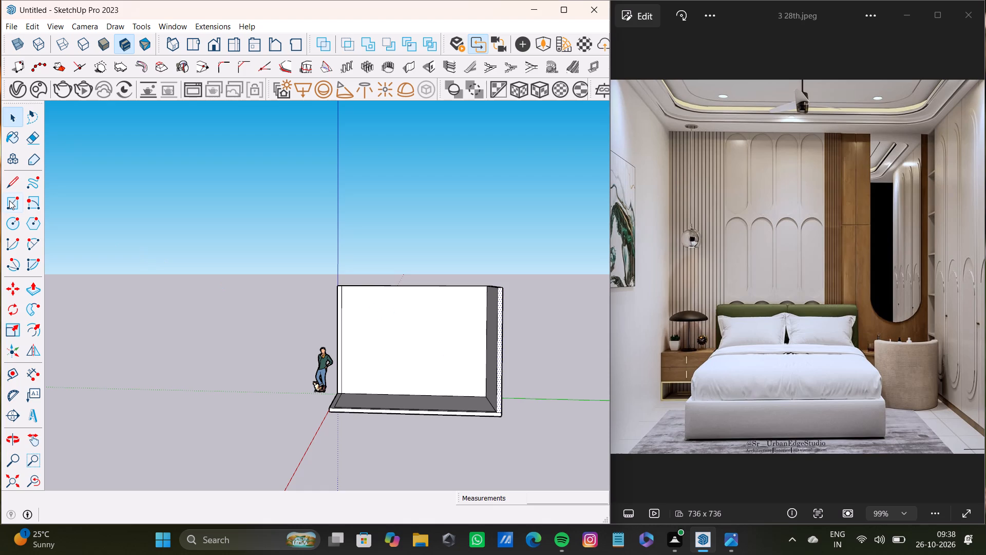
click(9, 200)
scroll(400, 404, up, 7)
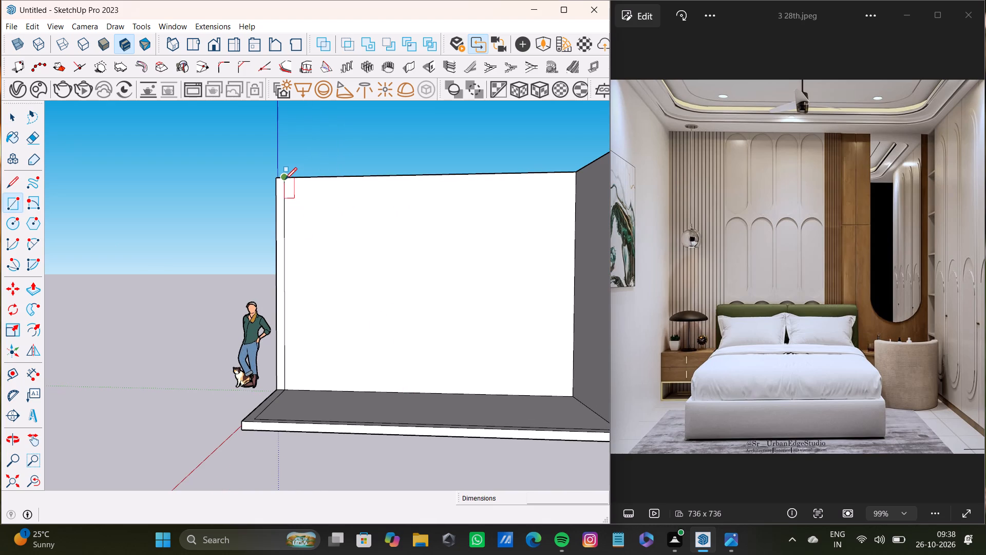
click(283, 179)
scroll(433, 294, down, 3)
shift+middle_drag(448, 300, 456, 362)
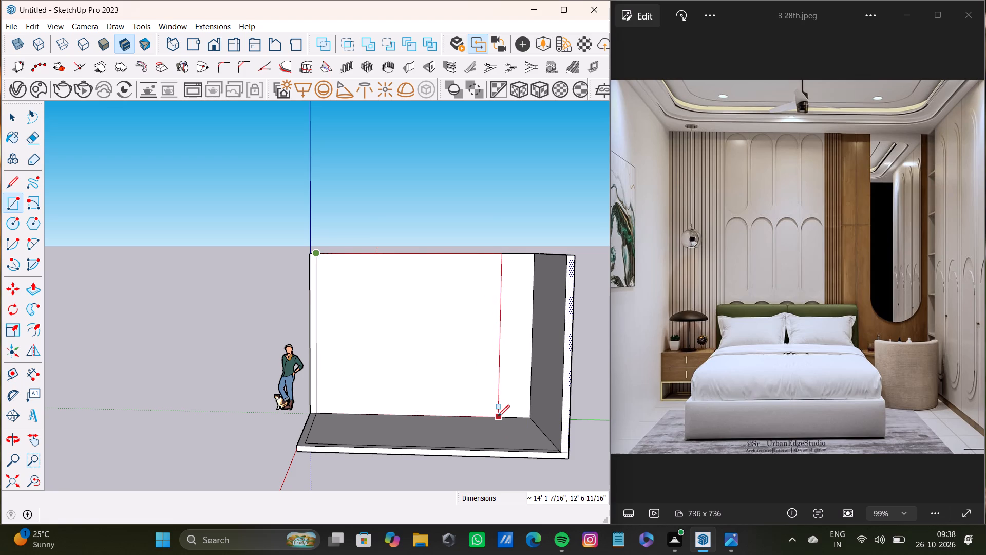
click(491, 417)
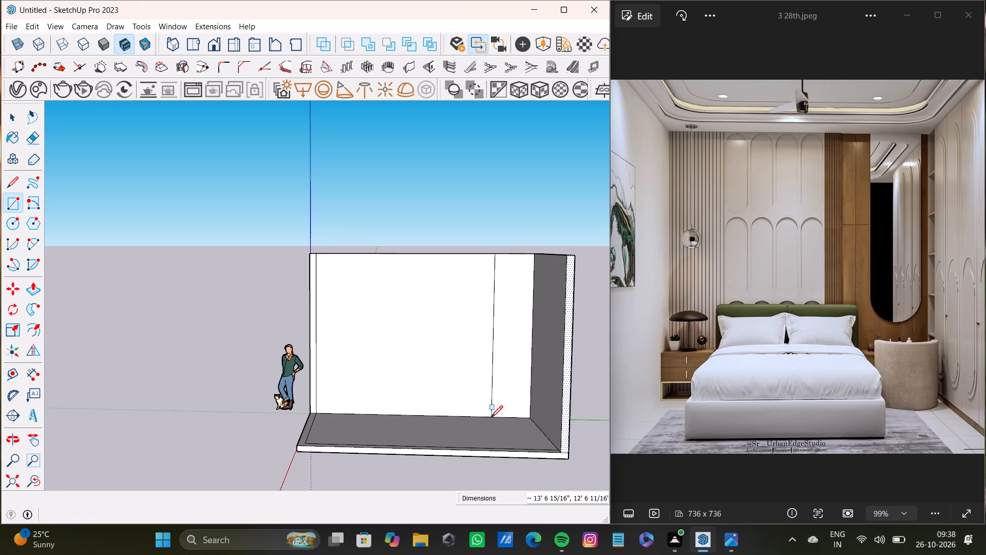
Make a group from the large rectangle on the back wall, including its edges.
key(space)
double_click(465, 397)
right_click(443, 375)
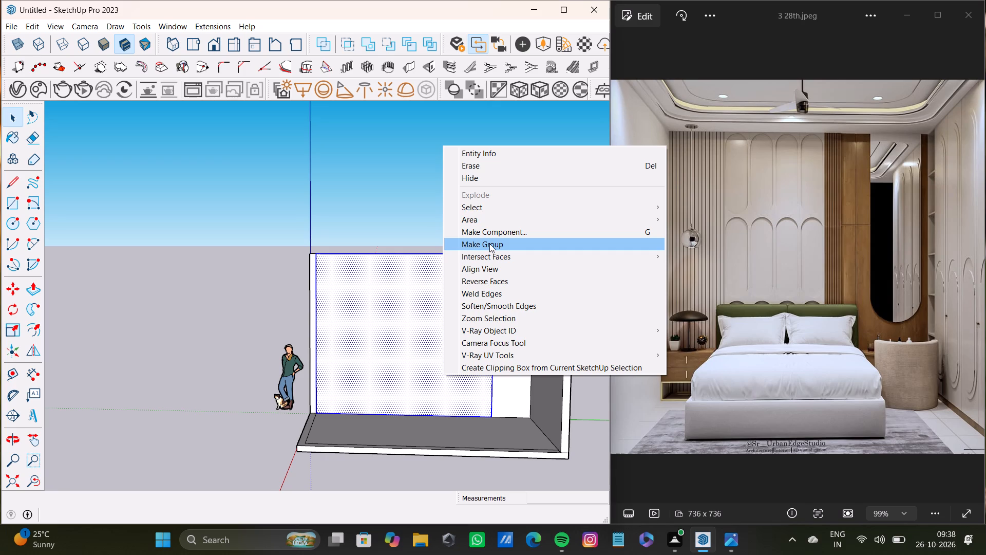
click(489, 244)
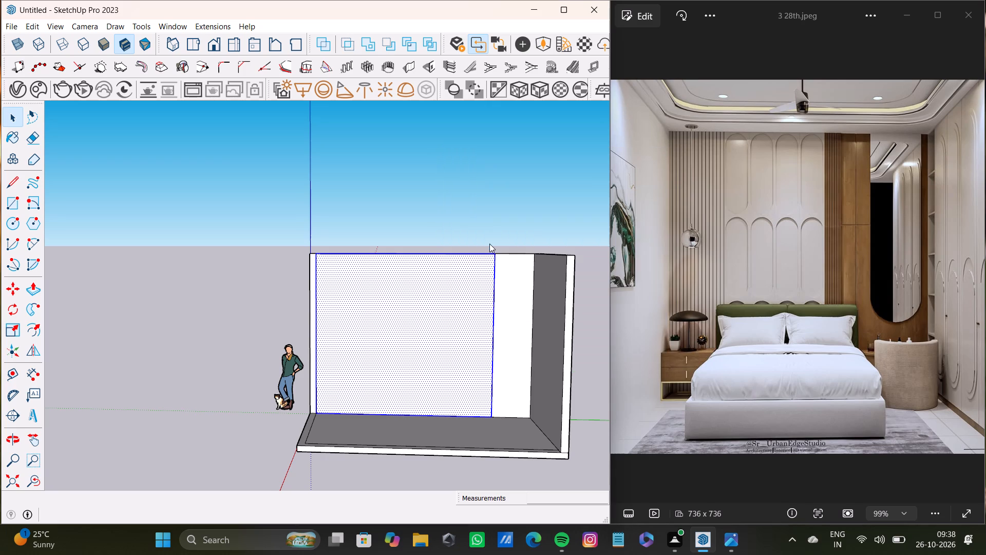
click(444, 218)
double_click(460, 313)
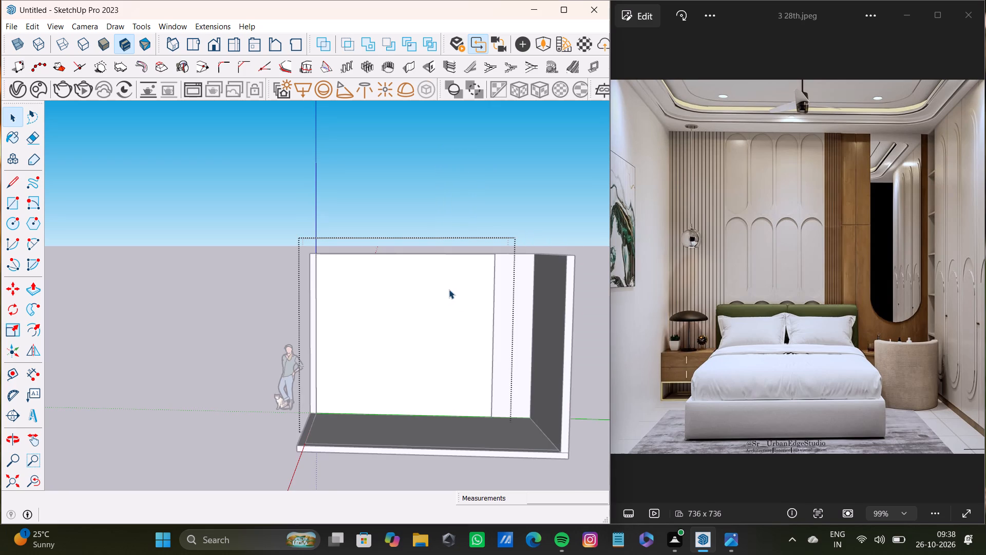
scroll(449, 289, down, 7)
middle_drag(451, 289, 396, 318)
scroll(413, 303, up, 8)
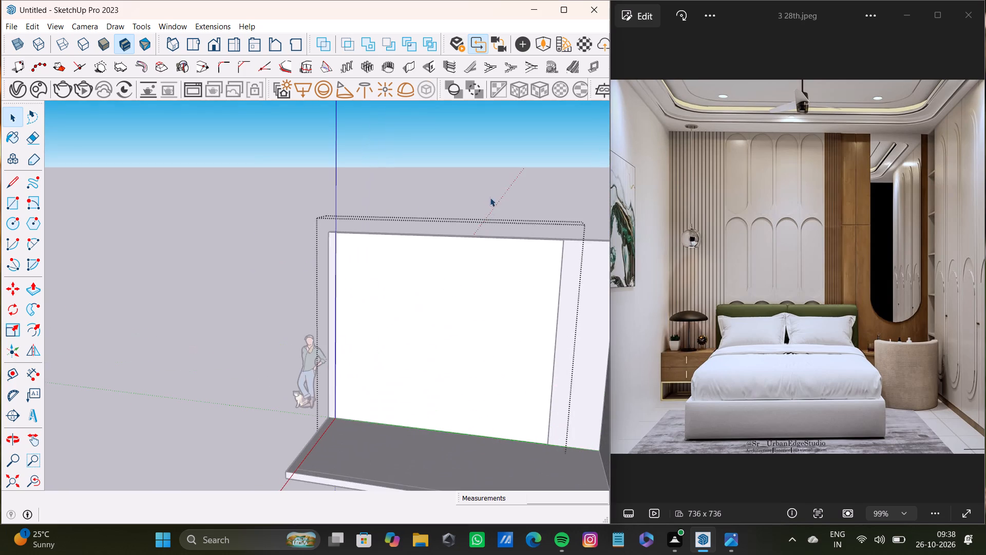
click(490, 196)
Push/Pull the narrow vertical strip at the back wall's origin end out to the slab's opposite long edge, forming the second side wall.
scroll(417, 289, down, 8)
scroll(414, 314, up, 5)
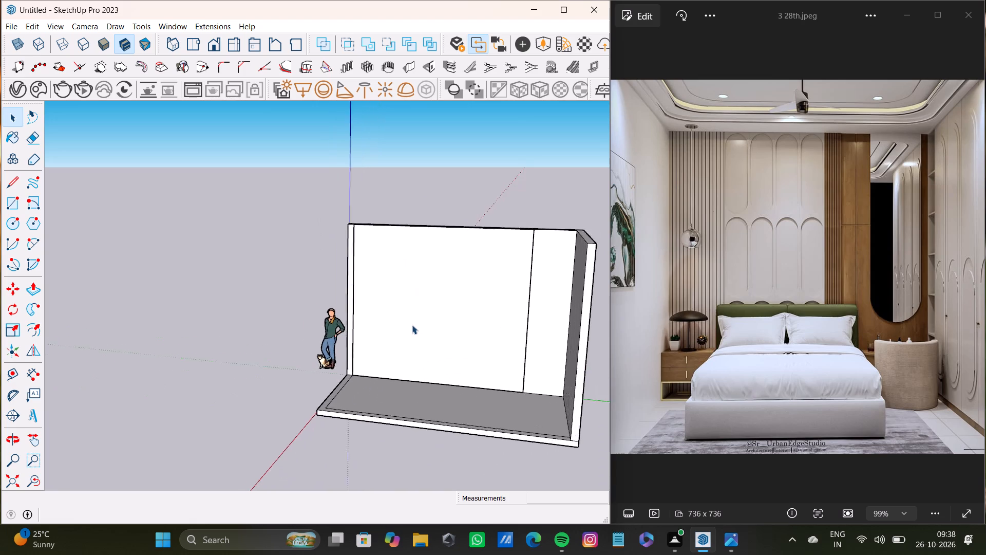
scroll(412, 325, up, 2)
scroll(412, 326, down, 6)
middle_drag(416, 324, 462, 301)
scroll(413, 298, up, 7)
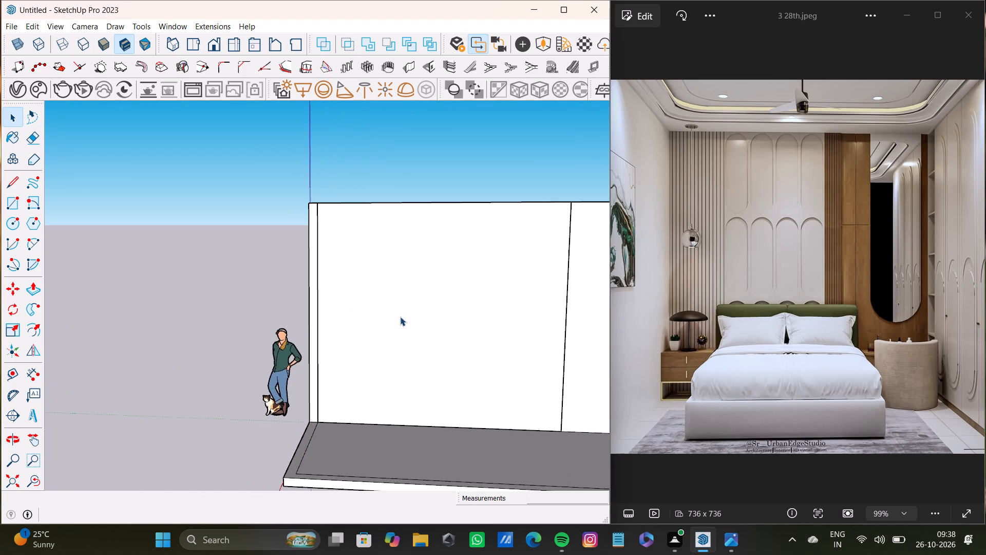
shift+middle_drag(400, 316, 387, 330)
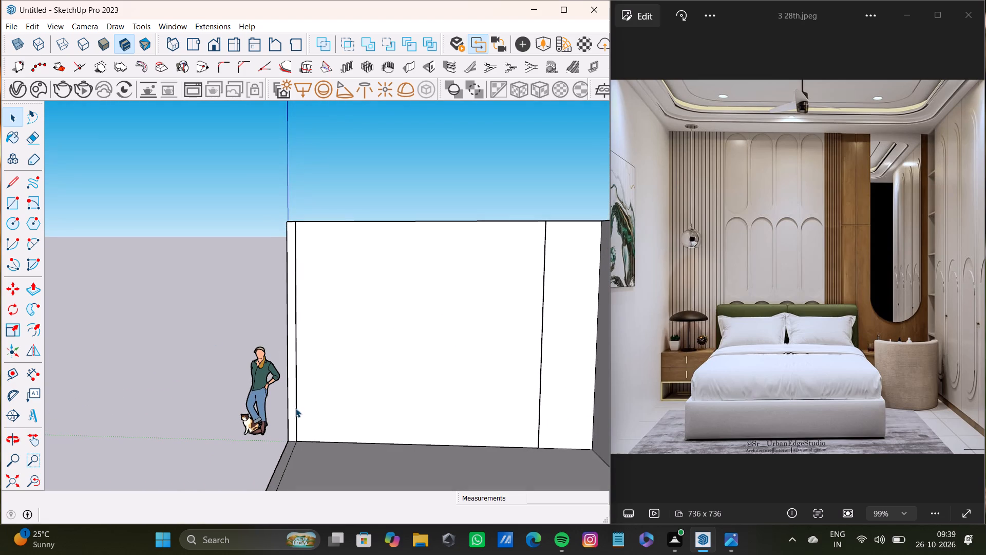
click(292, 410)
key(p)
drag(292, 410, 278, 446)
scroll(278, 446, down, 4)
shift+middle_drag(278, 446, 254, 439)
scroll(265, 423, up, 8)
drag(278, 399, 254, 442)
scroll(285, 415, down, 9)
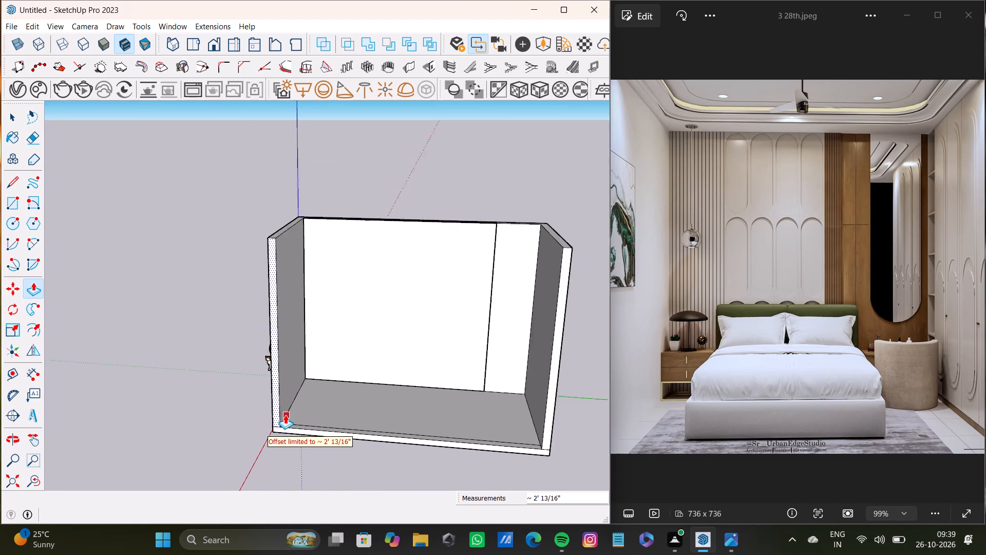
Place a vertical guide line on the back wall 3' 2" from its corner with the side wall at the origin end.
middle_drag(285, 415, 314, 282)
key(space)
scroll(327, 292, down, 5)
middle_drag(353, 301, 353, 410)
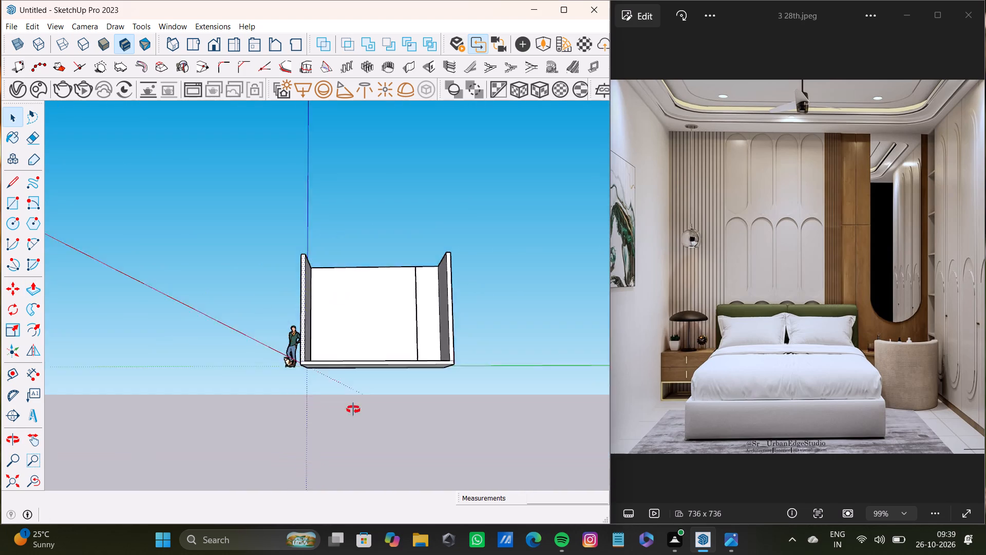
middle_drag(353, 410, 338, 465)
scroll(352, 335, up, 8)
shift+middle_drag(355, 317, 347, 375)
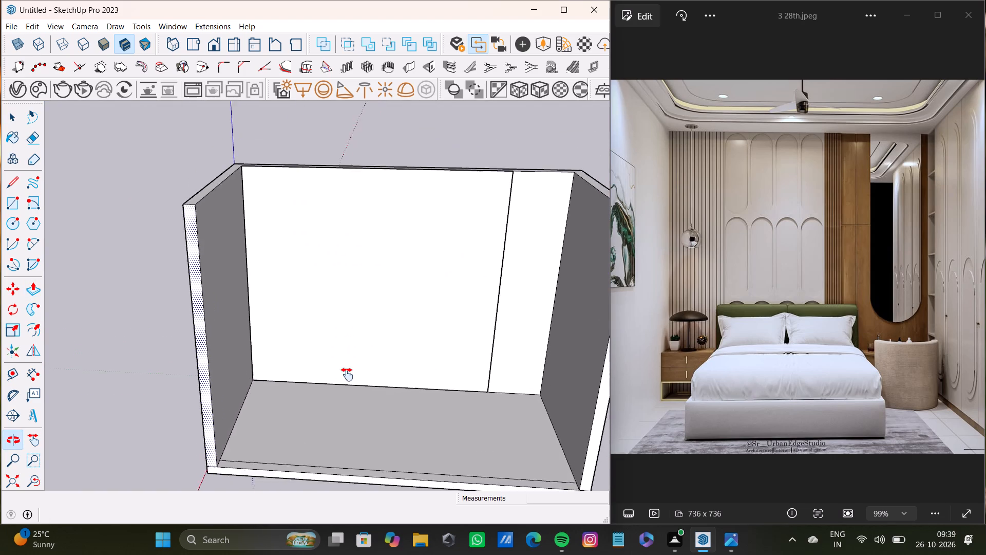
shift+middle_drag(347, 375, 354, 334)
key(t)
scroll(258, 328, up, 6)
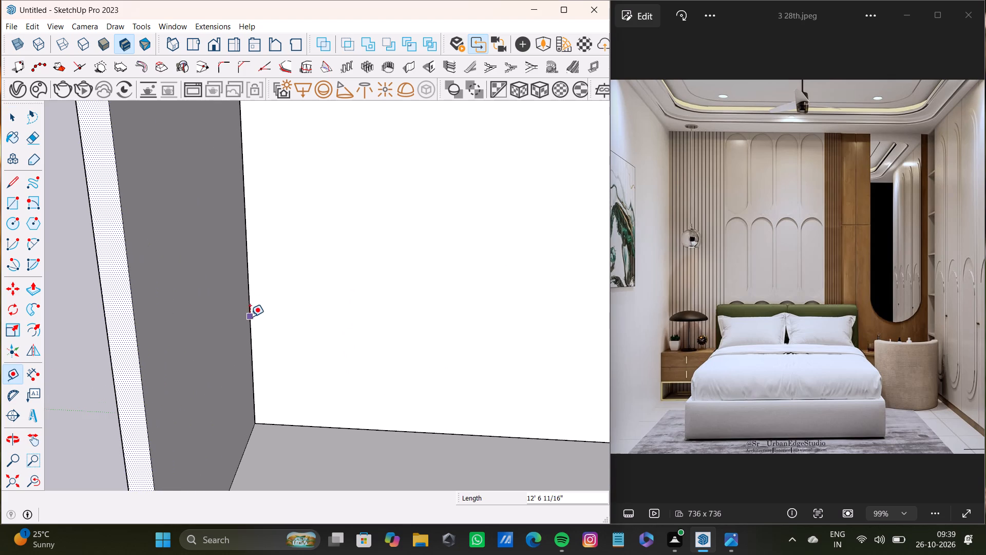
click(250, 317)
scroll(341, 325, down, 4)
shift+middle_drag(340, 314, 266, 287)
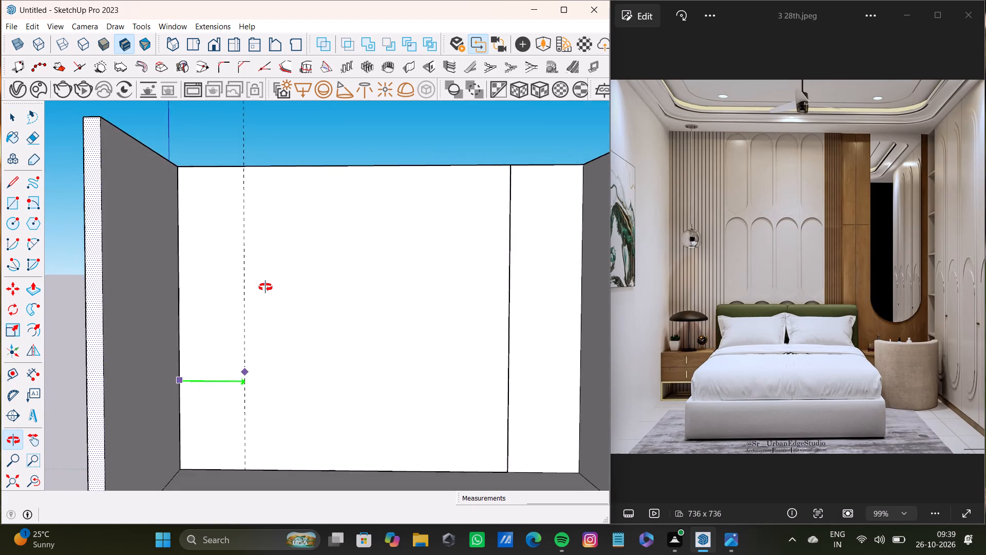
shift+middle_drag(266, 287, 270, 313)
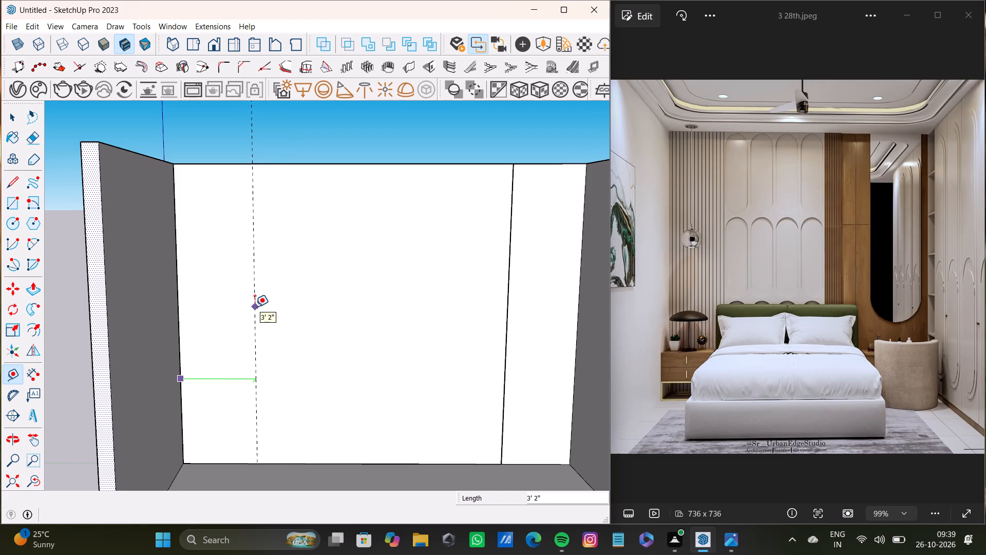
click(255, 307)
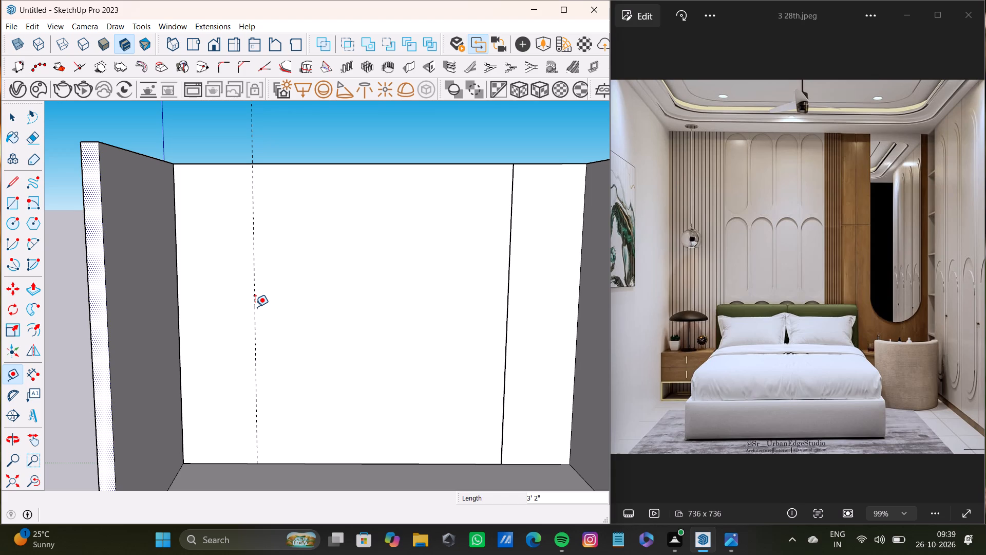
Offset a second vertical guide line from the first one, farther across the large back wall panel.
click(252, 325)
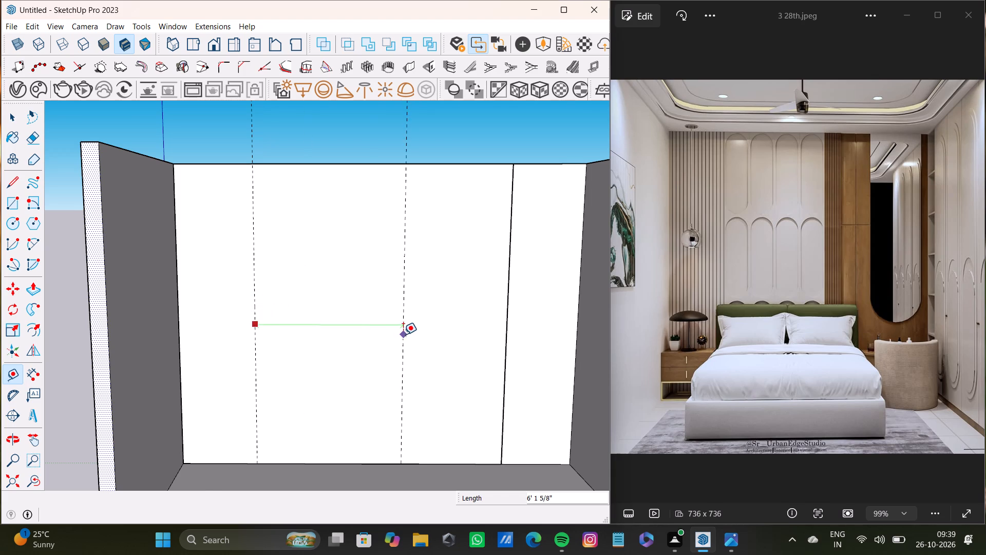
scroll(403, 335, down, 4)
scroll(392, 325, up, 4)
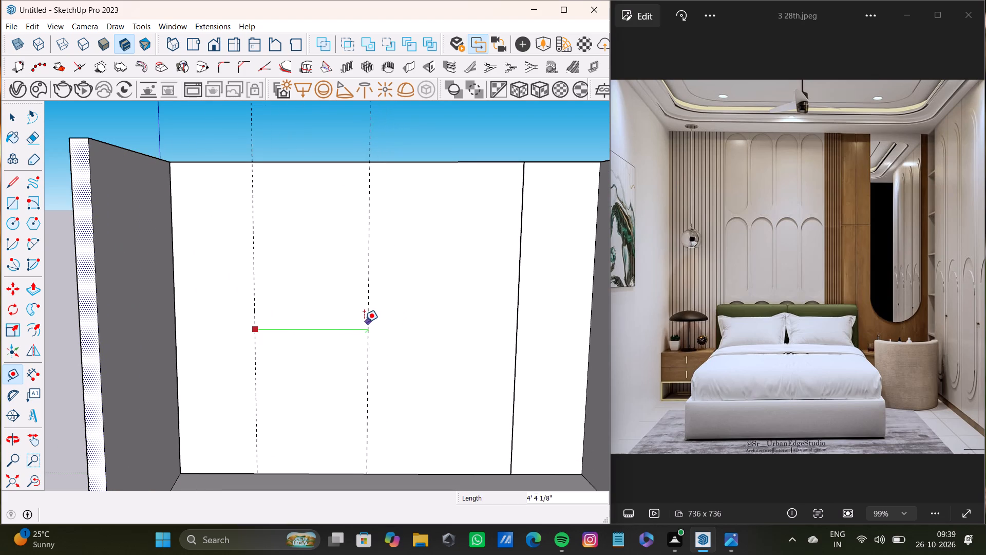
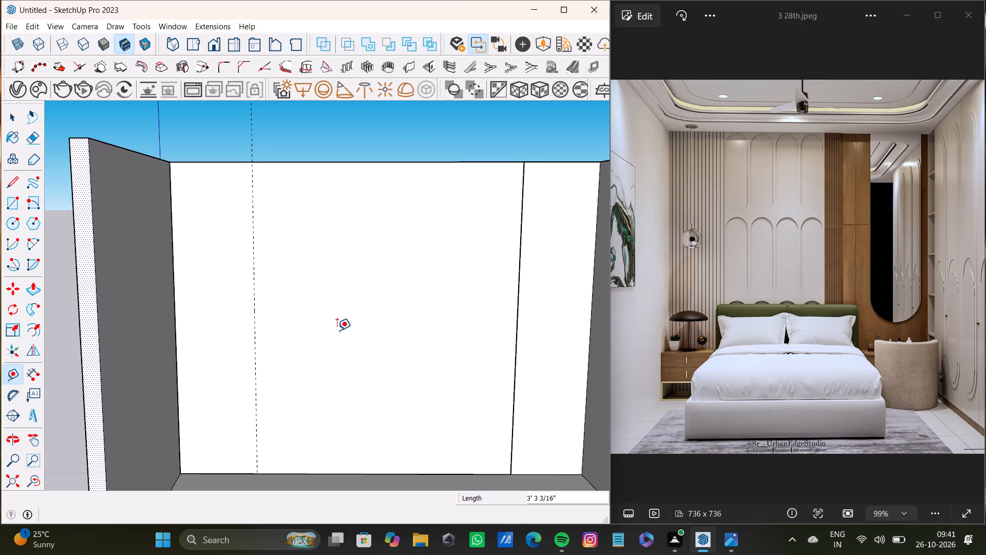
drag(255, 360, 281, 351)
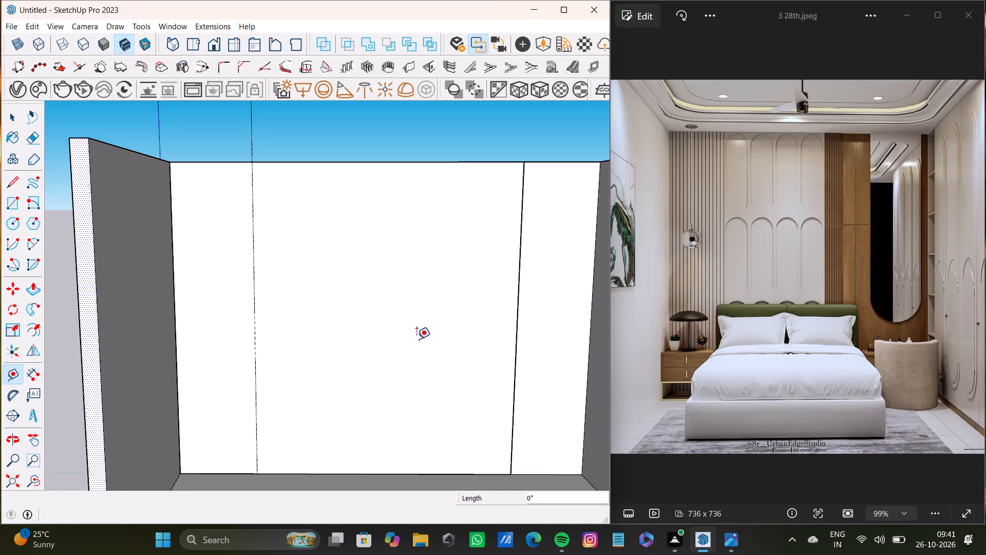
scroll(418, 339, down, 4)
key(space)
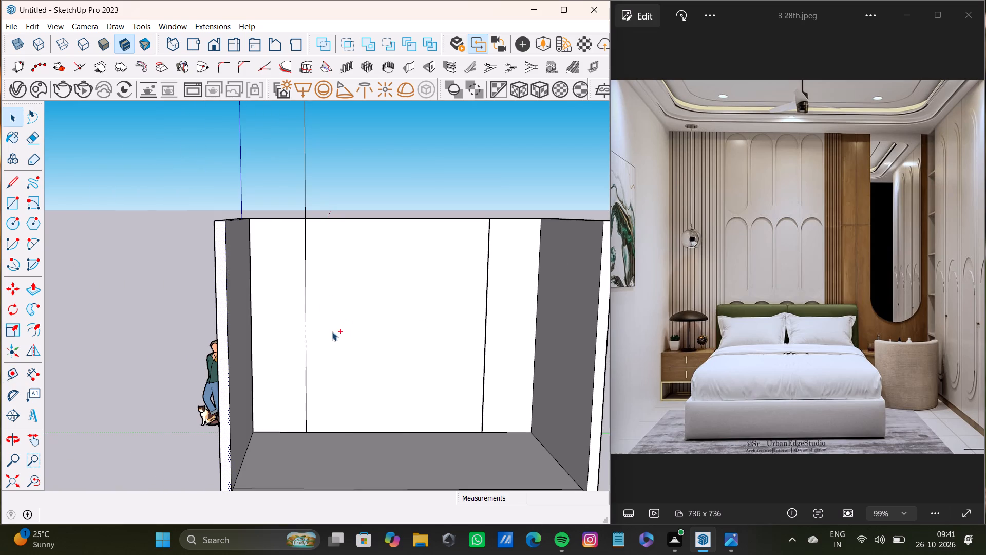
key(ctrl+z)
Place a vertical guide line 0.5" from the existing guide on the large back wall panel, forming a close pair.
key(t)
scroll(304, 375, up, 7)
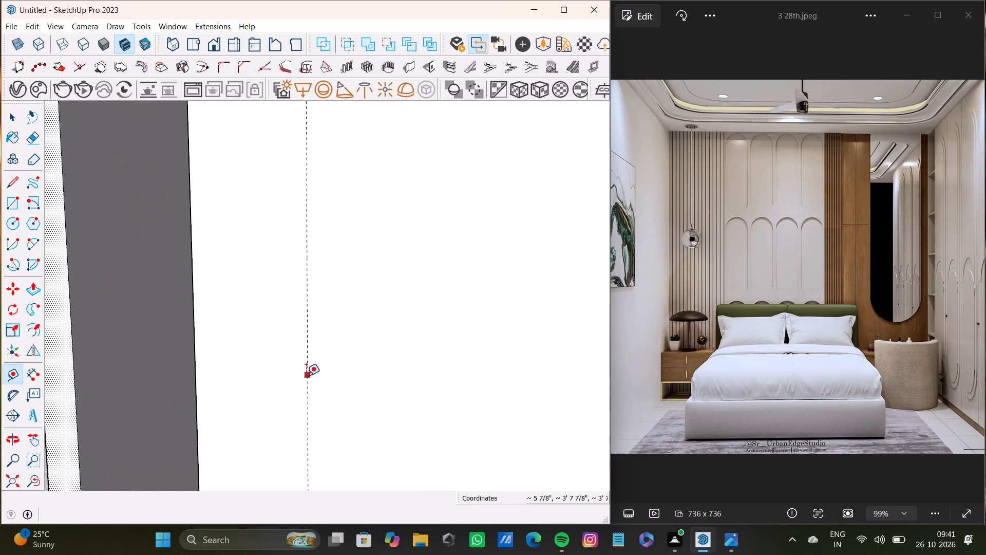
click(306, 376)
scroll(424, 386, down, 4)
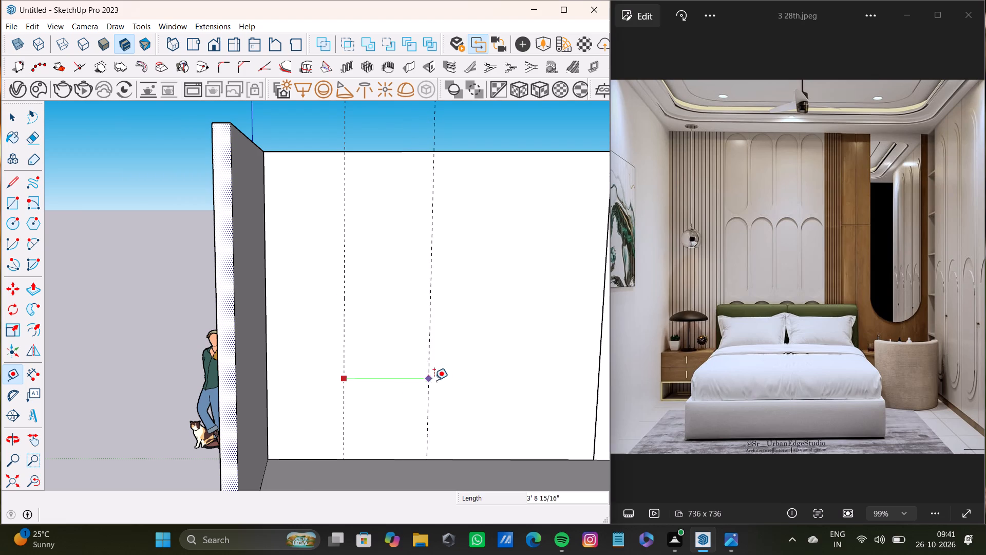
scroll(435, 379, down, 5)
shift+middle_drag(439, 374, 383, 338)
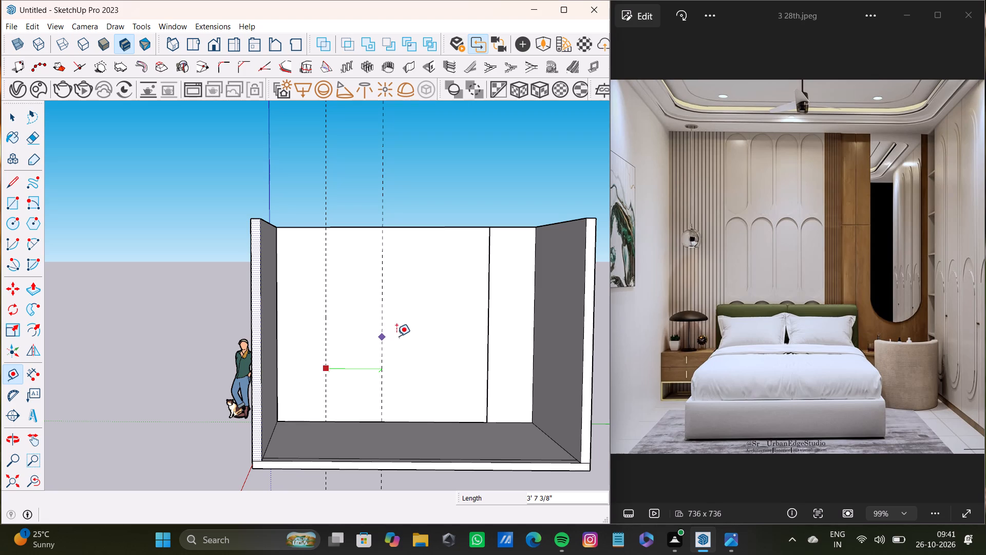
scroll(406, 336, down, 3)
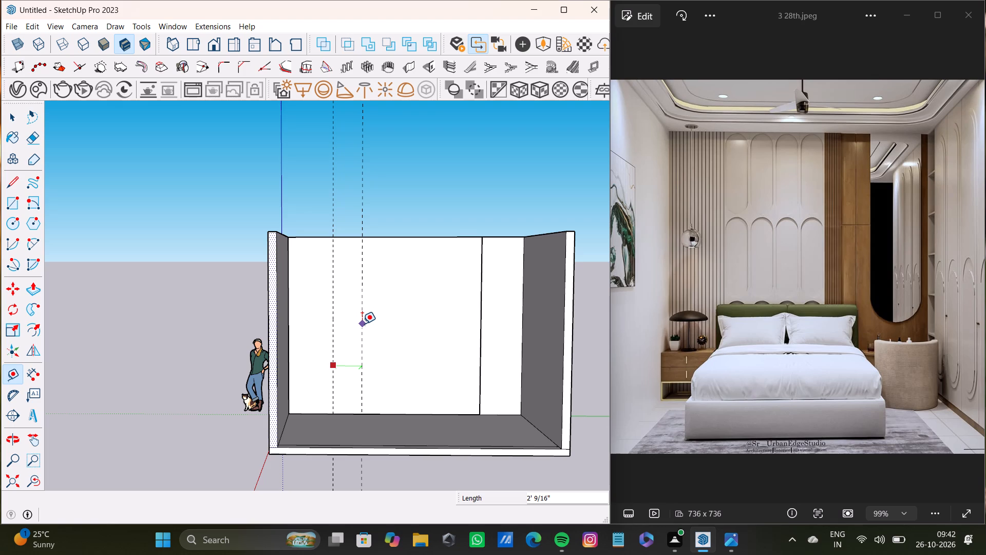
scroll(313, 269, down, 4)
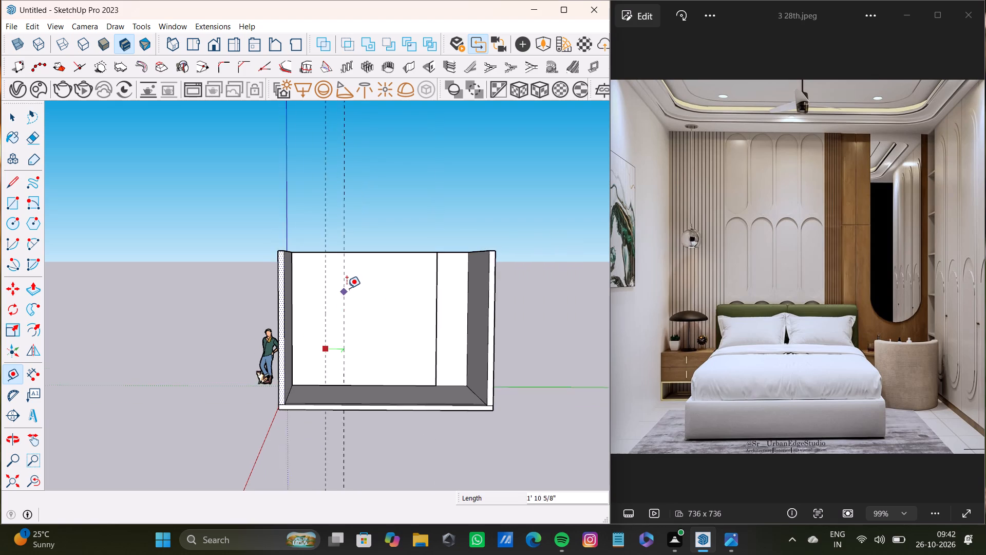
scroll(347, 288, down, 1)
middle_drag(364, 289, 349, 360)
scroll(375, 301, up, 8)
middle_drag(373, 291, 373, 253)
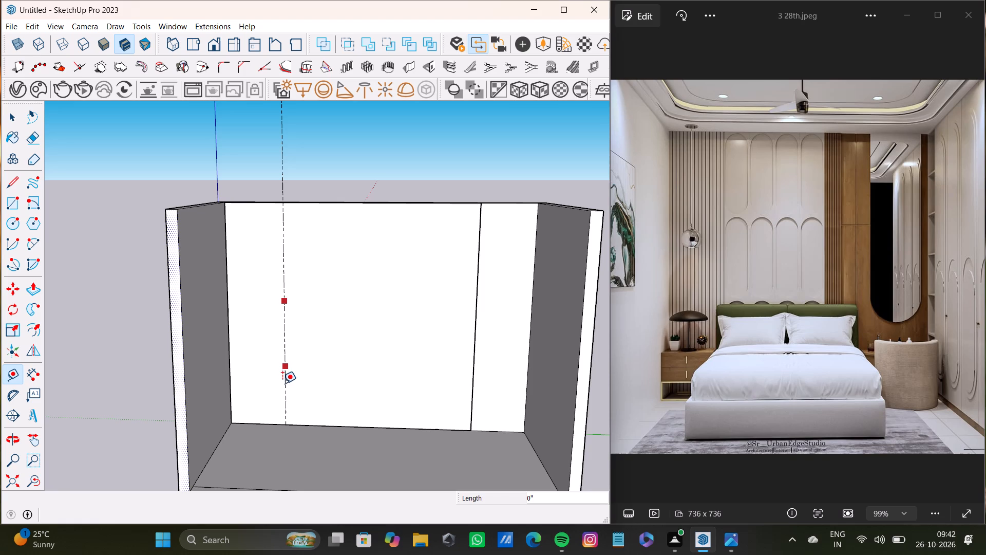
scroll(317, 385, up, 4)
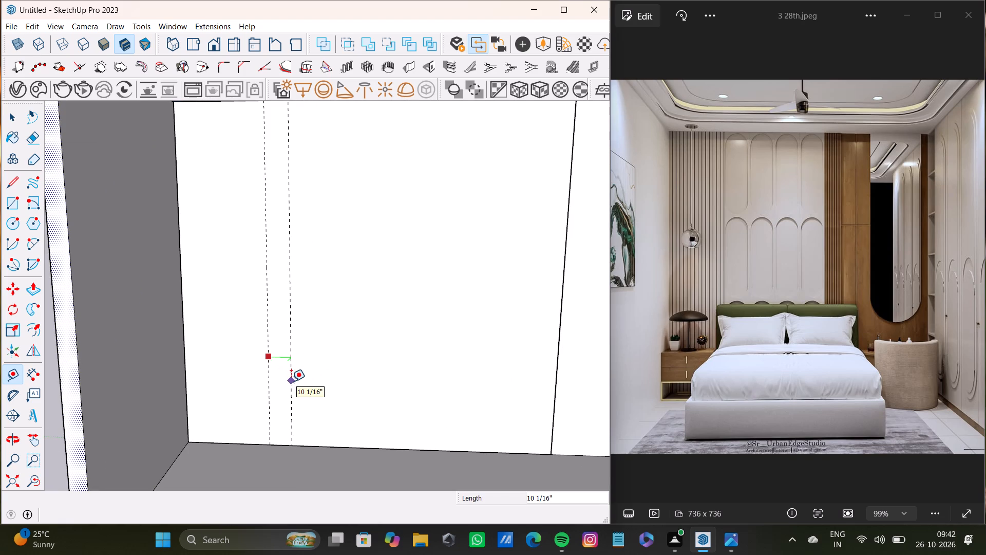
text(0.5)
key(shift+quotedbl)
key(Return)
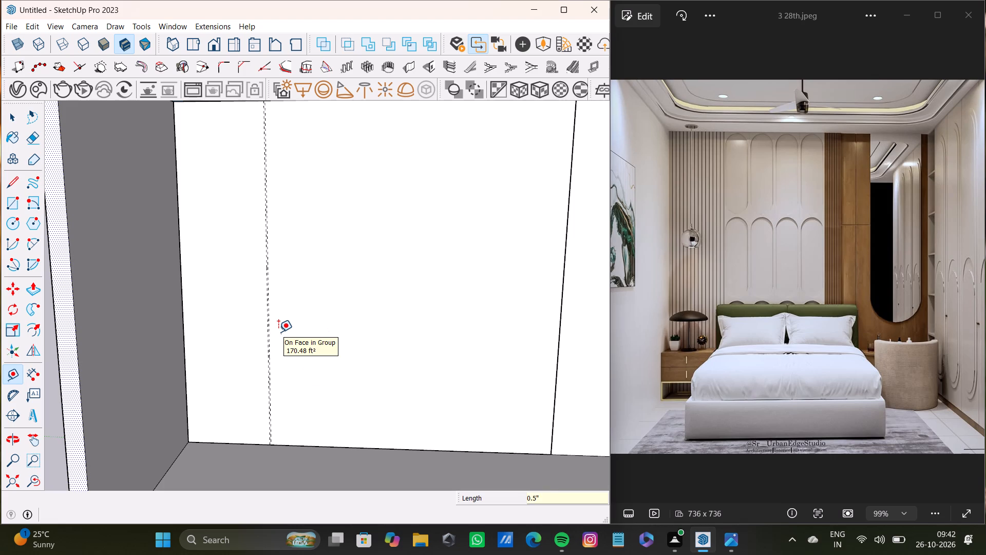
Place a vertical guide line on the back wall panel about 4' 11 1/2" from the close guide pair, farther from the origin.
scroll(278, 335, up, 2)
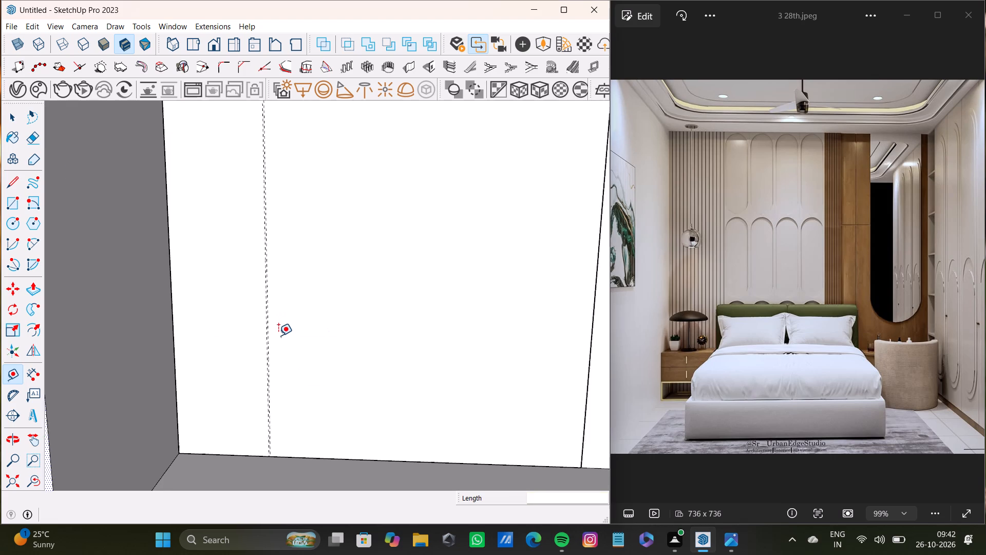
scroll(278, 336, up, 6)
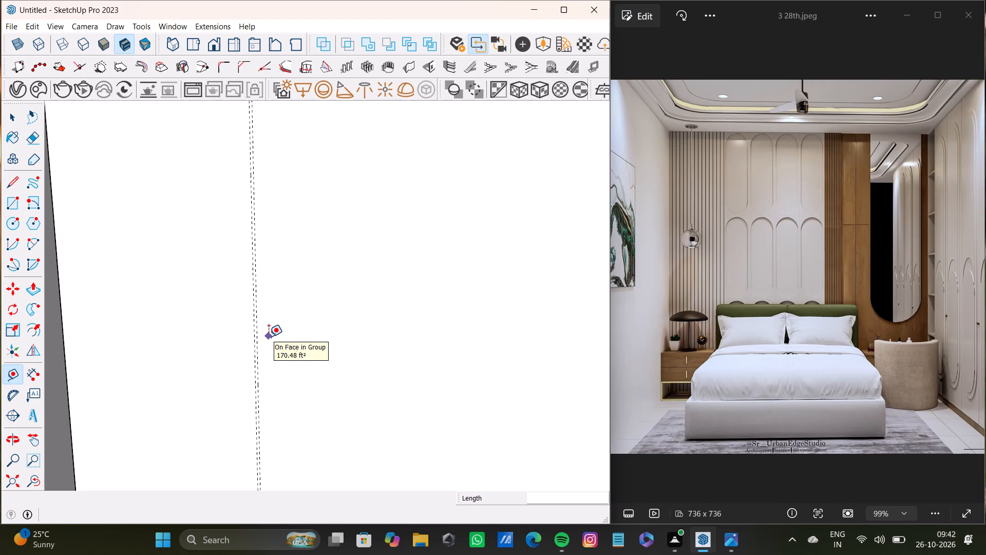
scroll(269, 337, up, 6)
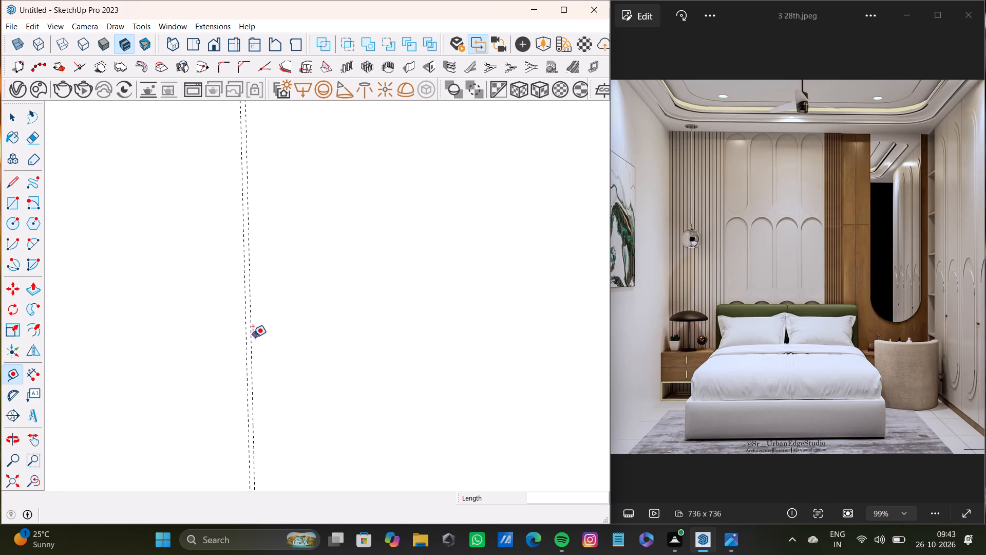
click(252, 337)
scroll(410, 366, down, 20)
scroll(410, 366, down, 3)
middle_drag(499, 349, 346, 337)
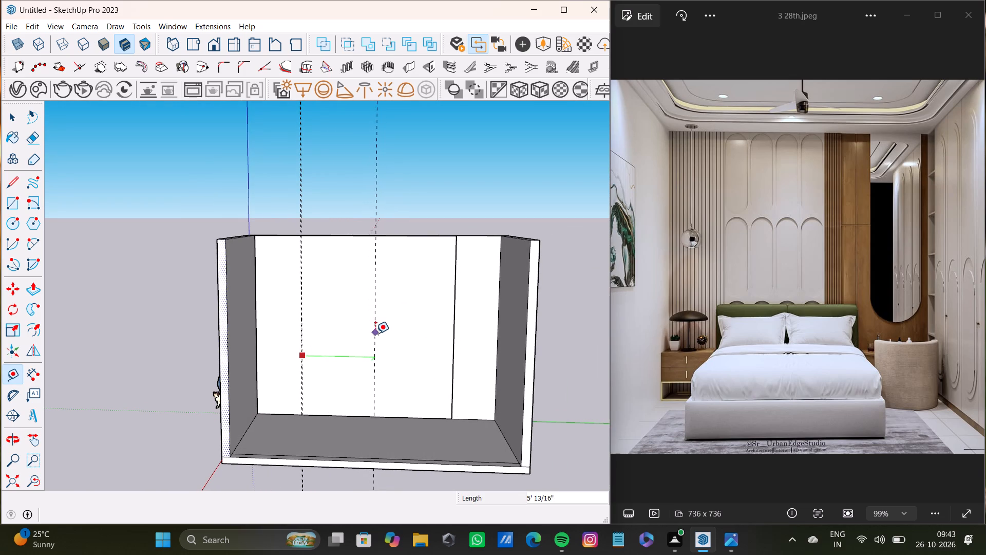
click(374, 332)
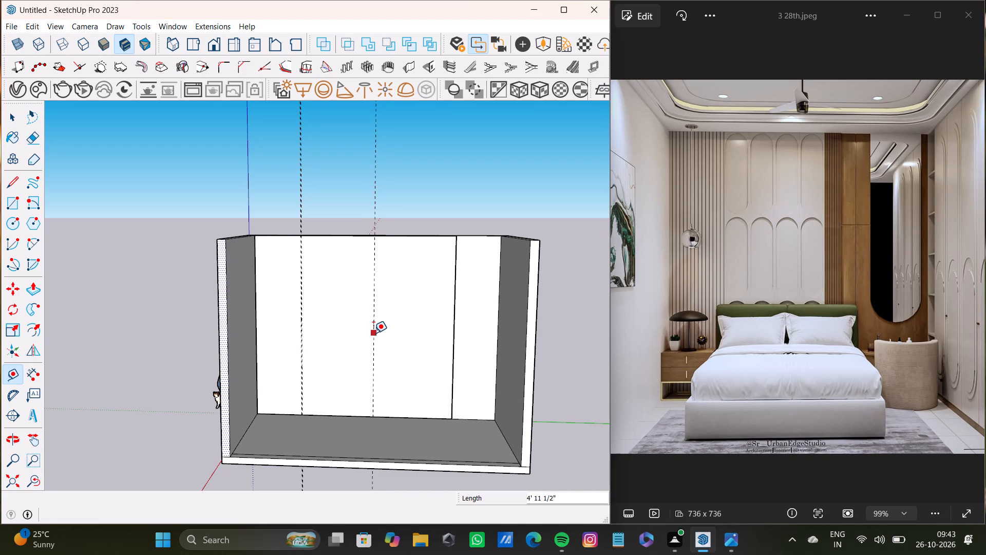
Offset a companion vertical guide 0.5" from the guide near the middle of the back wall panel.
click(373, 333)
text(0.5")
key(Return)
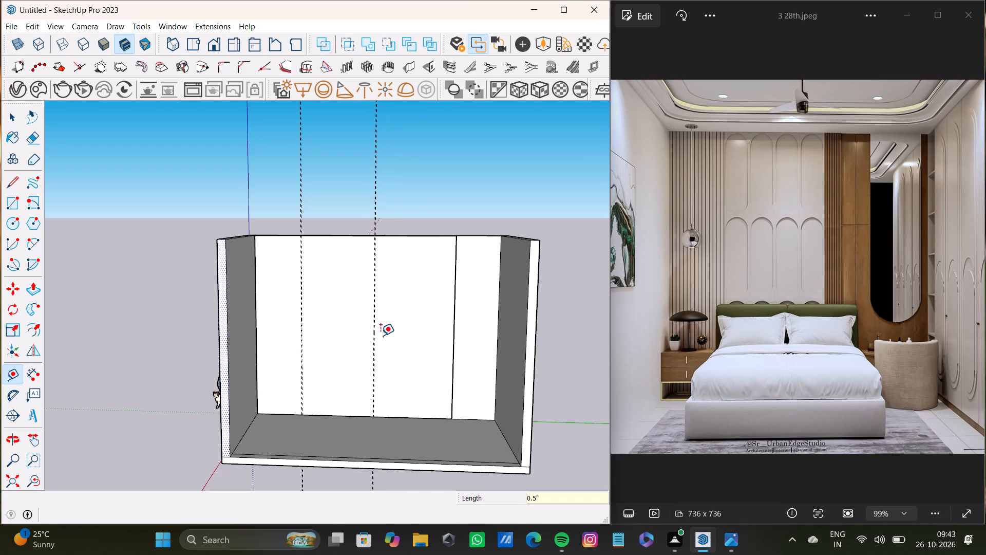
Place another vertical guide about 1' 3" beyond the second guide pair, toward the narrower back wall section.
scroll(391, 295, up, 13)
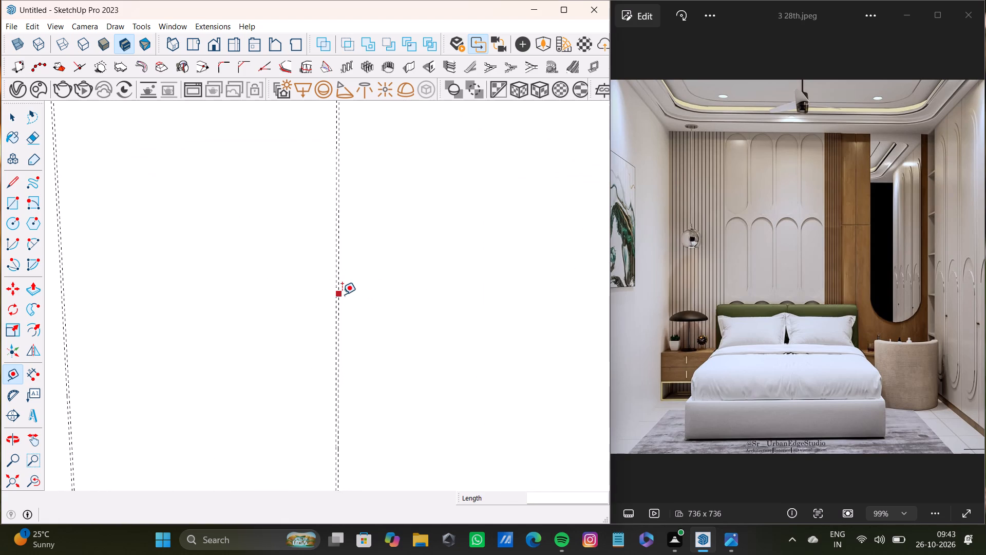
click(340, 294)
scroll(390, 292, down, 13)
shift+middle_drag(406, 291, 403, 302)
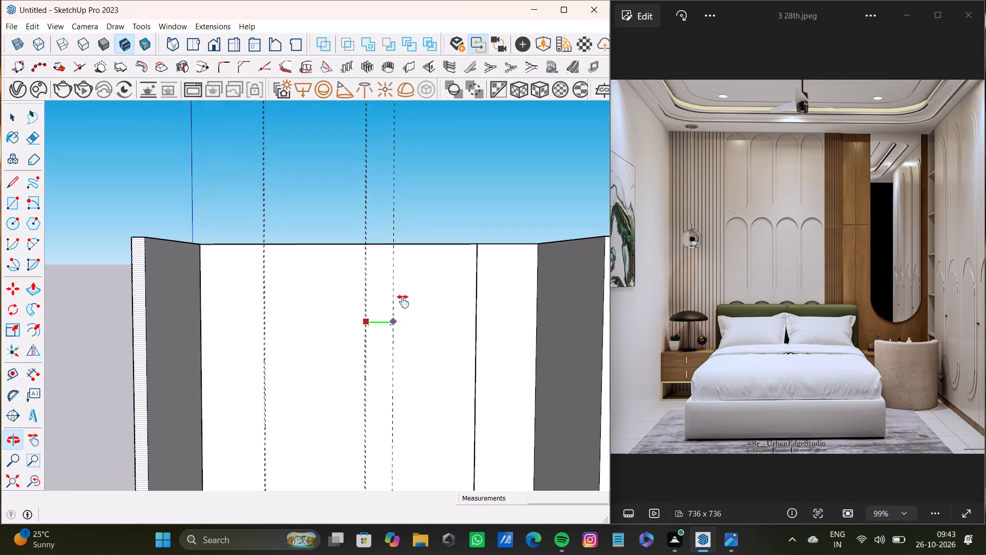
shift+middle_drag(403, 302, 384, 290)
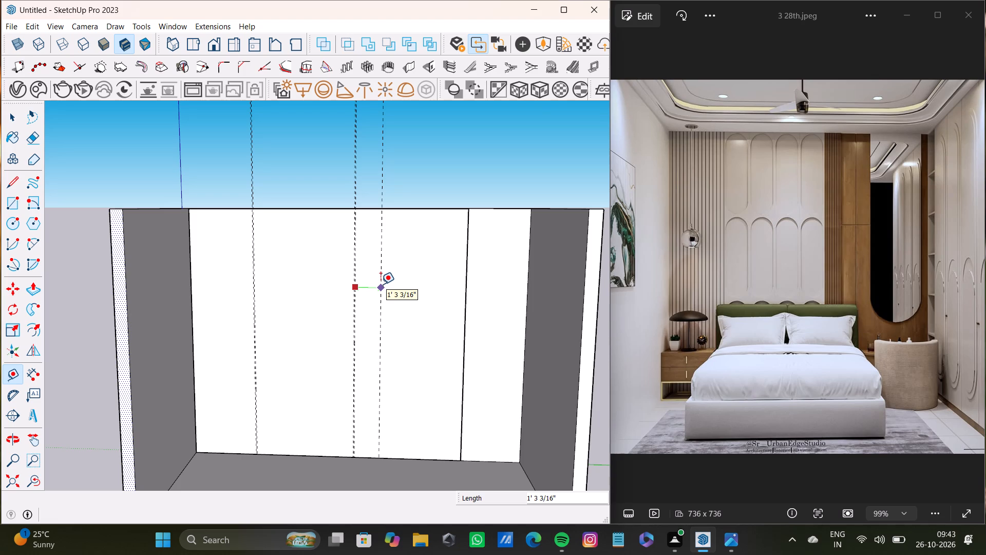
click(381, 284)
Offset a companion vertical guide 0.5" from the single guide beyond the second pair, forming a third pair.
scroll(365, 330, down, 8)
middle_drag(363, 340, 356, 368)
scroll(371, 310, up, 2)
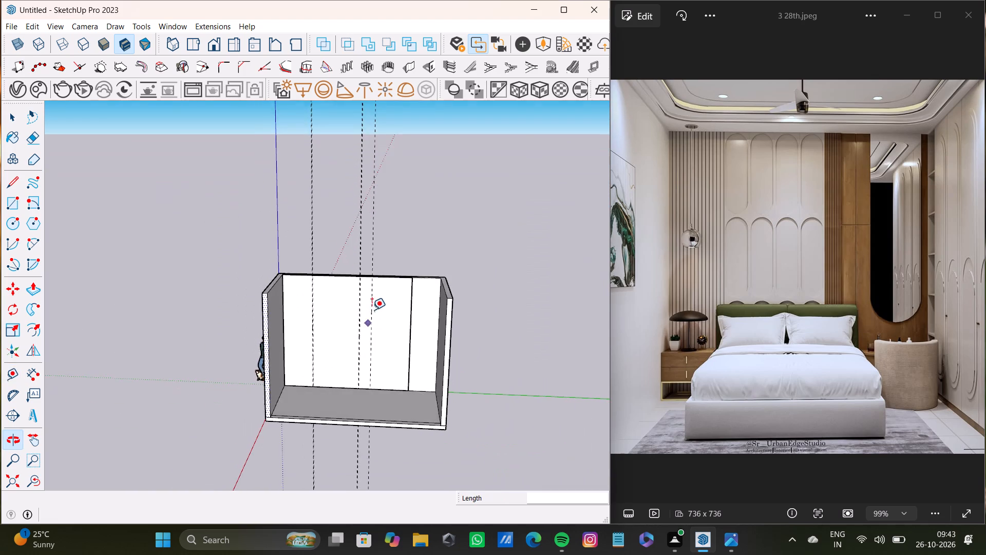
scroll(372, 310, up, 6)
click(371, 312)
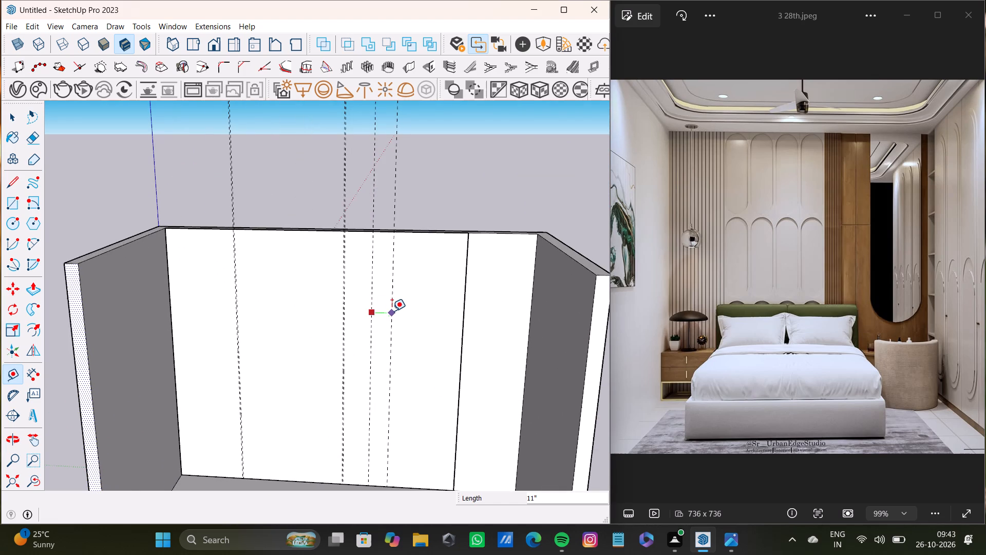
text(0.4)
key(BackSpace)
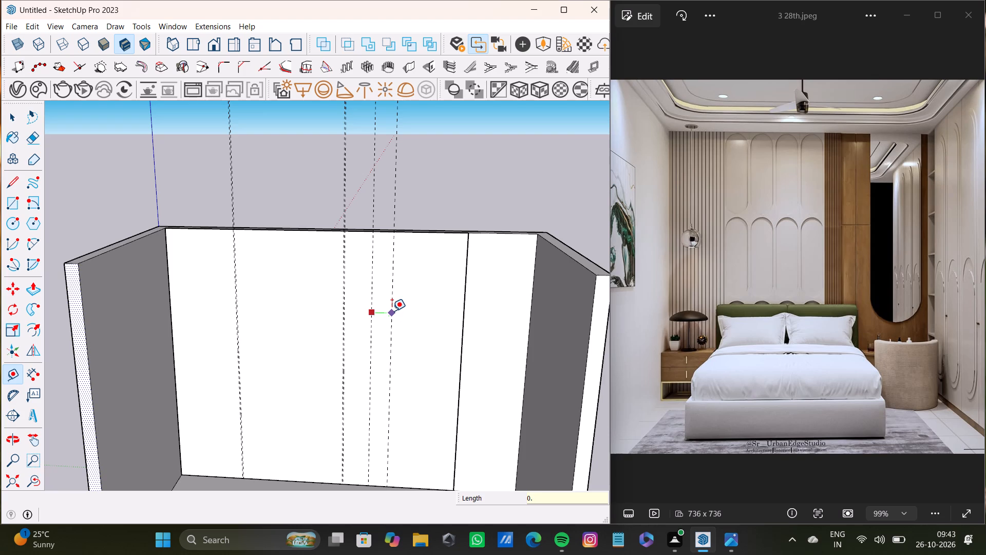
text(5")
key(Return)
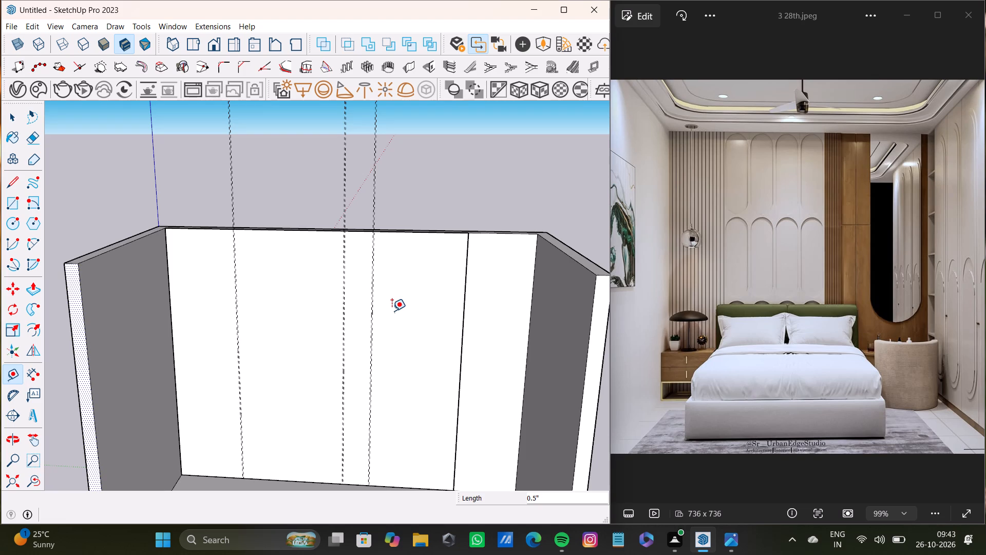
Place a vertical guide about 4' 4 7/8" from the third guide pair, just past the large panel's far edge.
scroll(422, 362, up, 15)
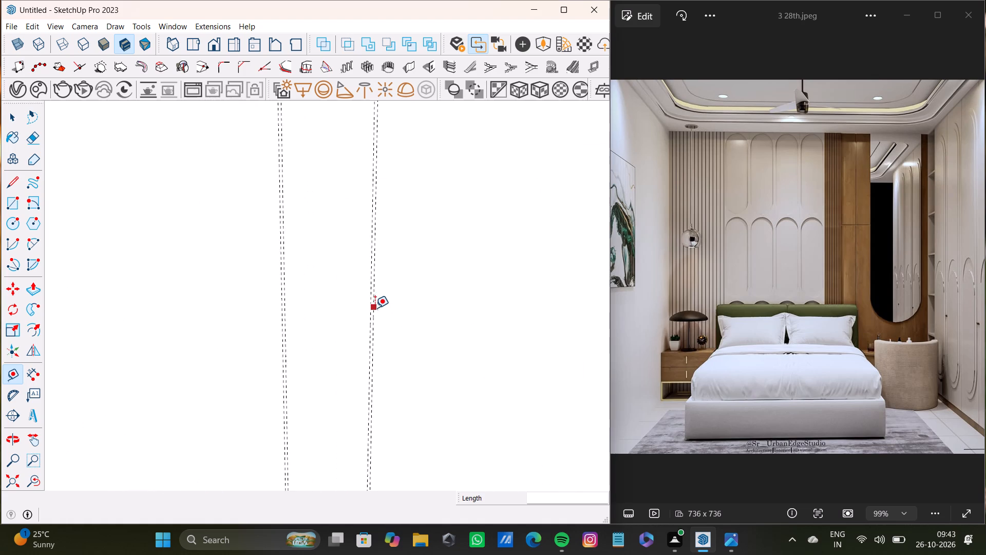
scroll(375, 308, up, 3)
click(374, 307)
scroll(450, 308, down, 13)
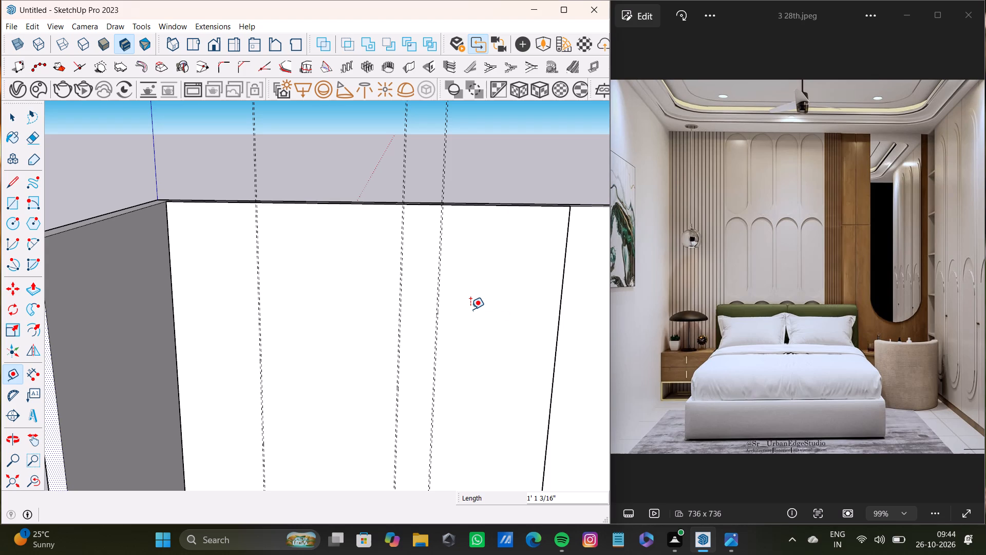
scroll(446, 336, up, 9)
scroll(486, 316, down, 5)
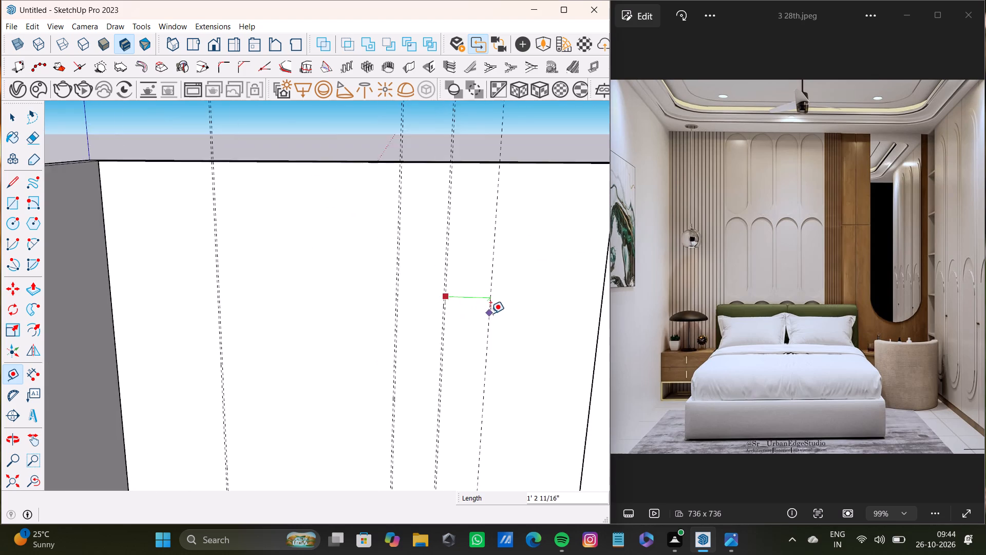
scroll(490, 313, down, 7)
shift+middle_drag(511, 313, 393, 312)
scroll(401, 312, up, 6)
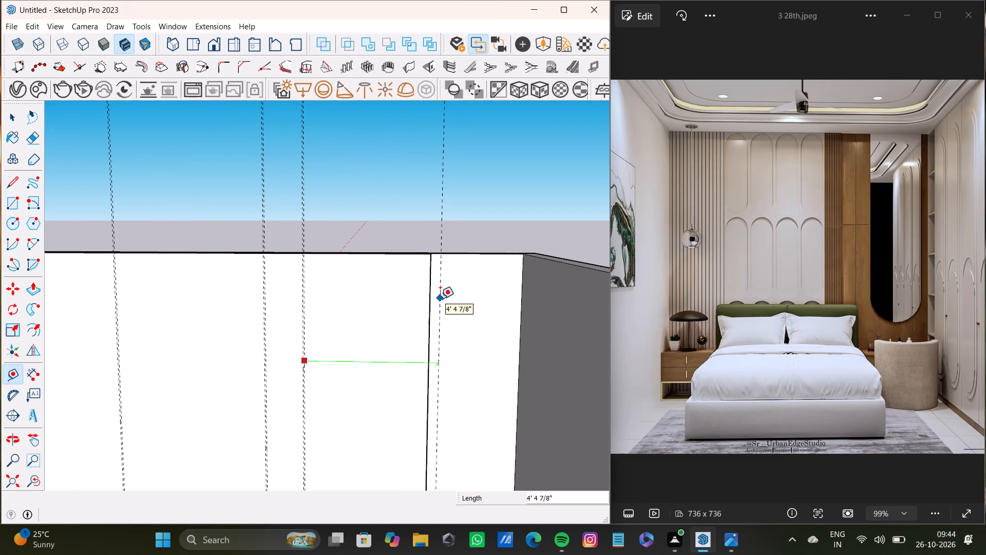
click(440, 299)
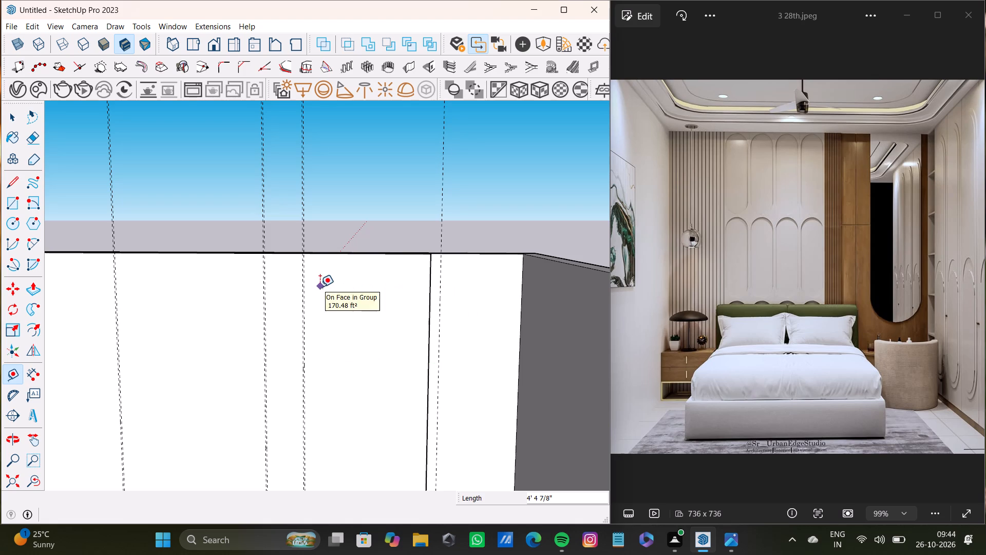
Place a vertical guide about 1' 8 13/16" from the third guide pair, between that pair and the large panel's far edge.
scroll(297, 390, up, 7)
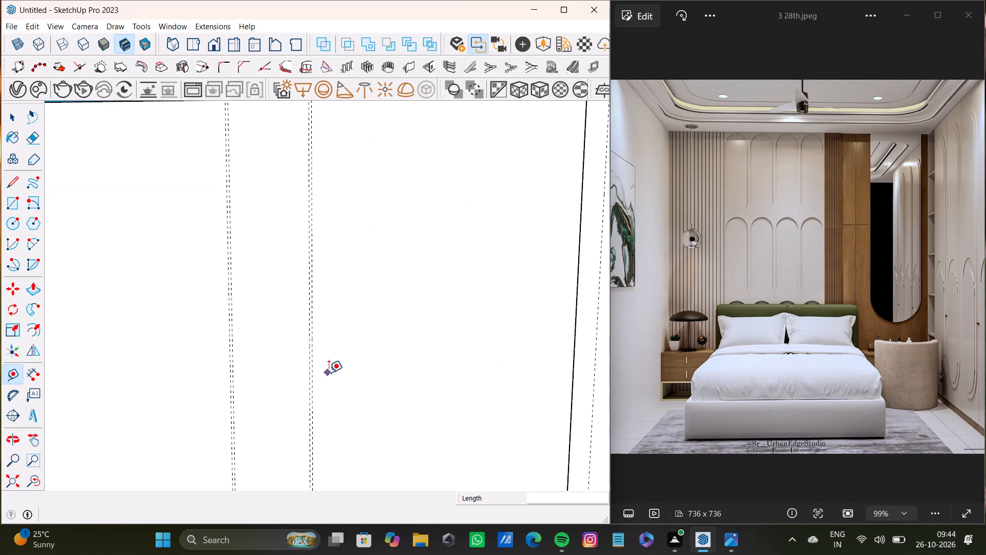
click(314, 380)
scroll(367, 367, down, 1)
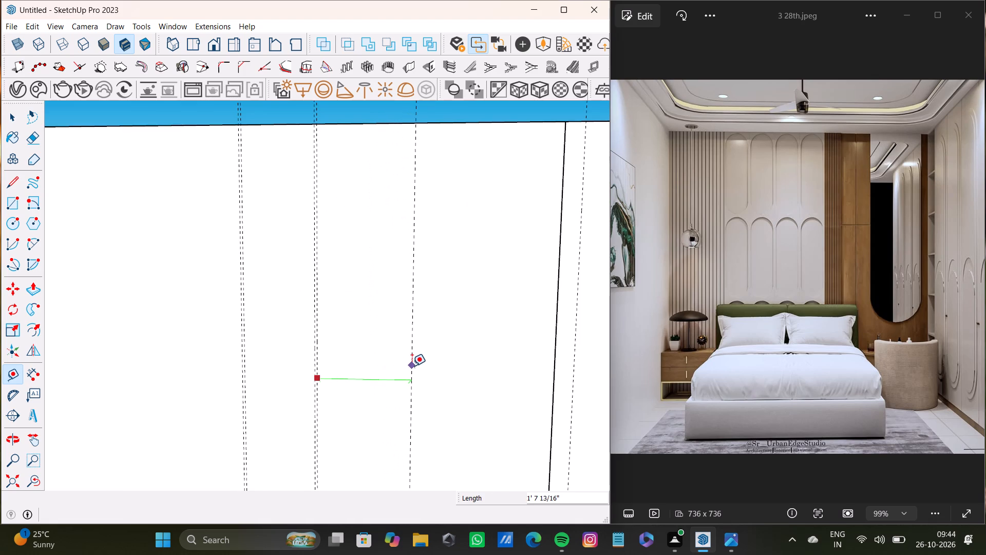
scroll(412, 366, down, 5)
middle_drag(410, 366, 380, 347)
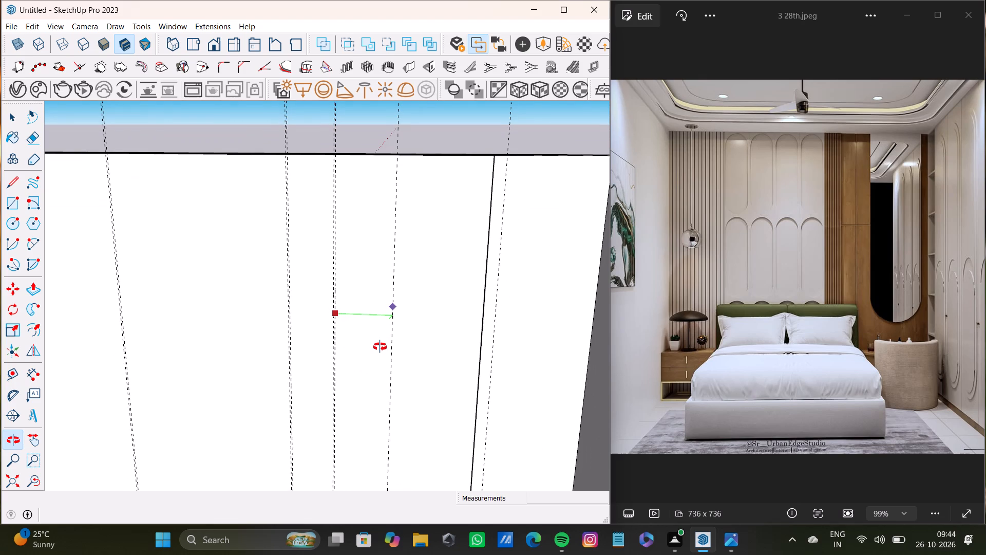
middle_drag(380, 347, 380, 311)
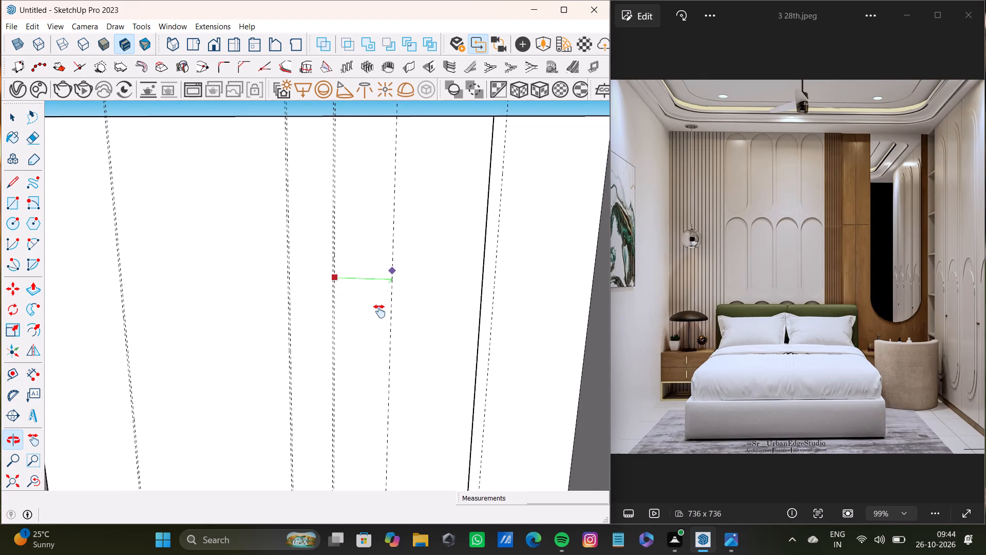
middle_drag(380, 311, 381, 332)
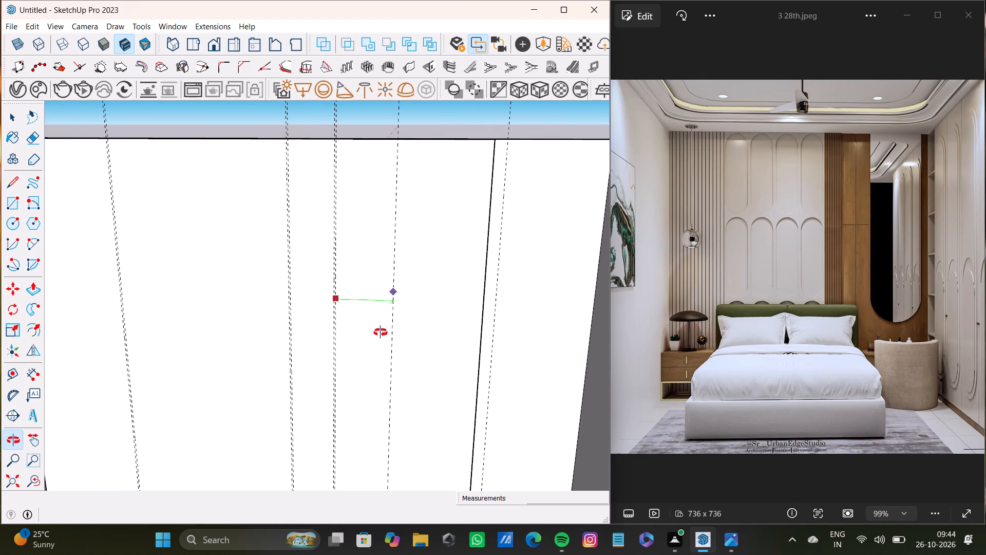
middle_drag(381, 332, 383, 326)
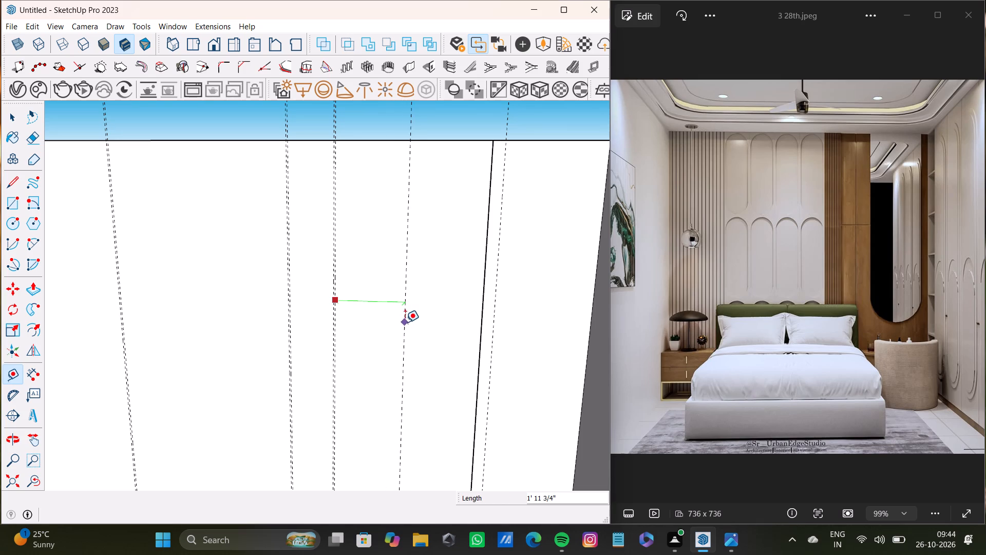
click(396, 322)
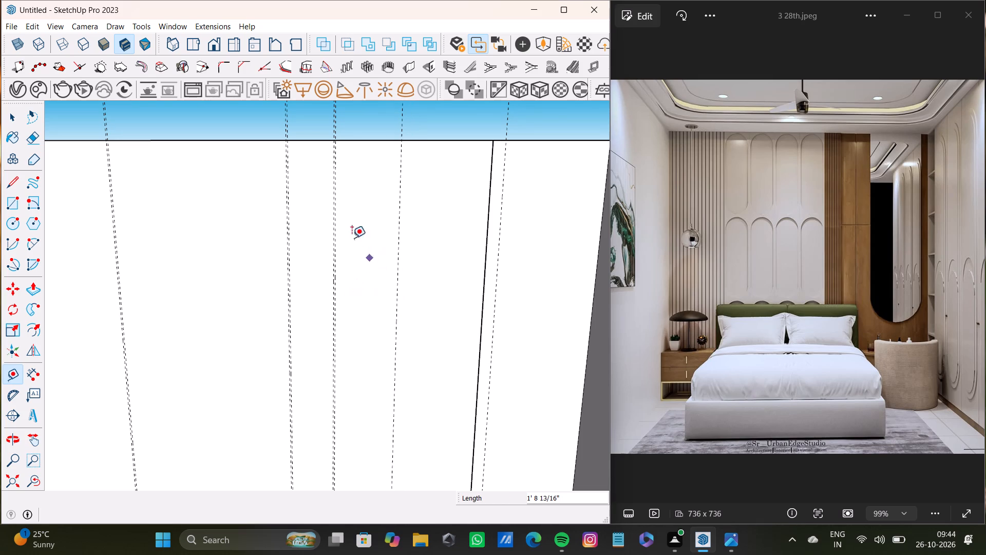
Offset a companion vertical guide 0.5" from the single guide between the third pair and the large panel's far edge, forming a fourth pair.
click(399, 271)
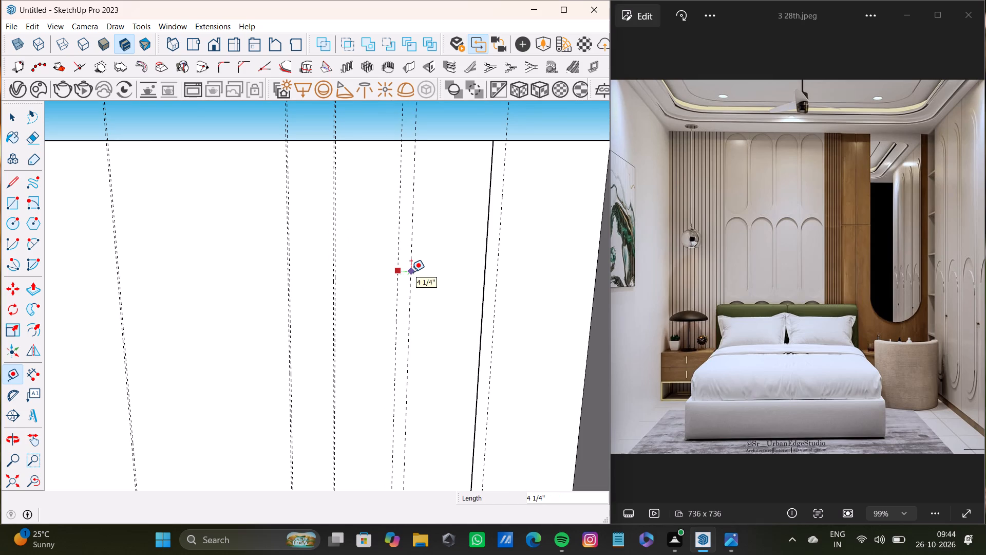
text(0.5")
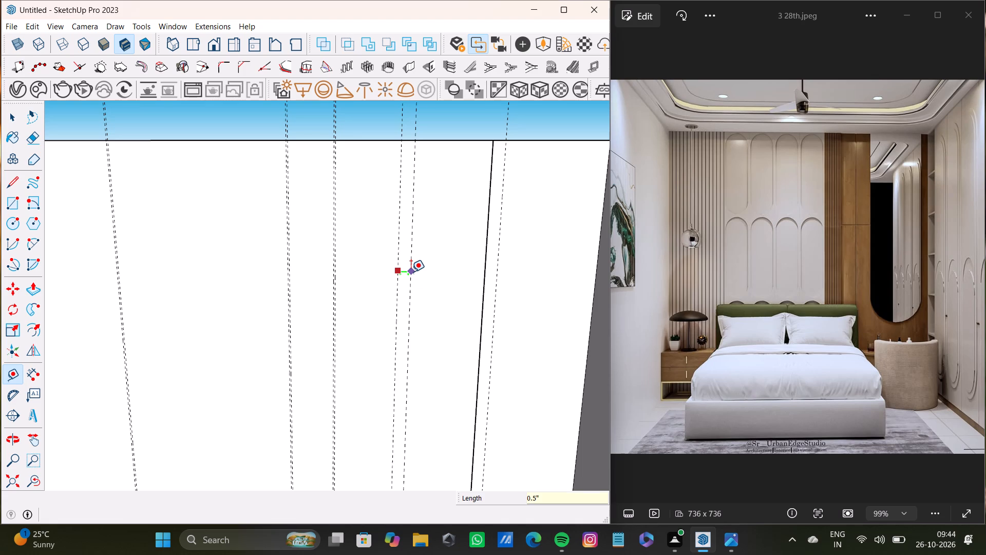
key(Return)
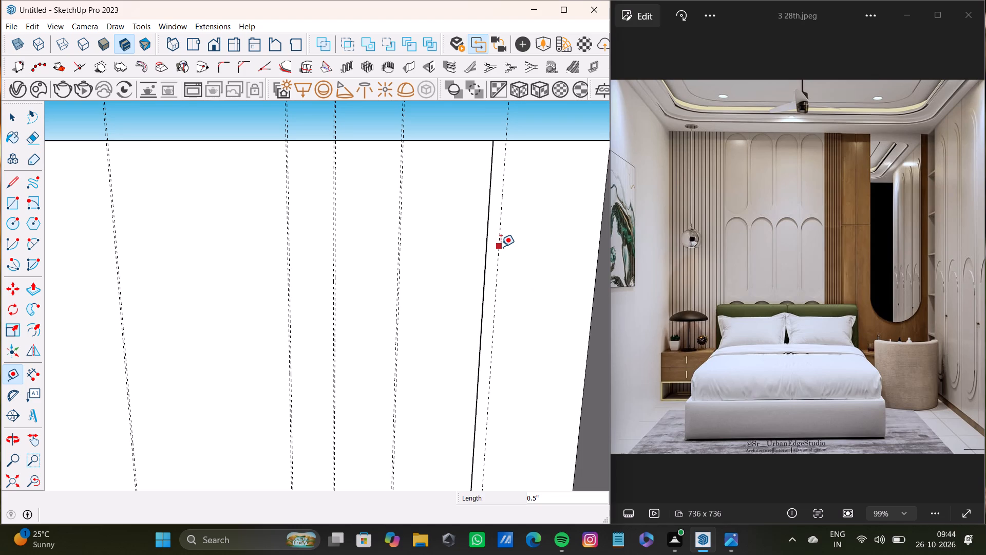
Undo all the vertical guides on the back wall panel, back to the plain room shell.
scroll(430, 264, down, 8)
key(ctrl+z)
key(ctrl+z)
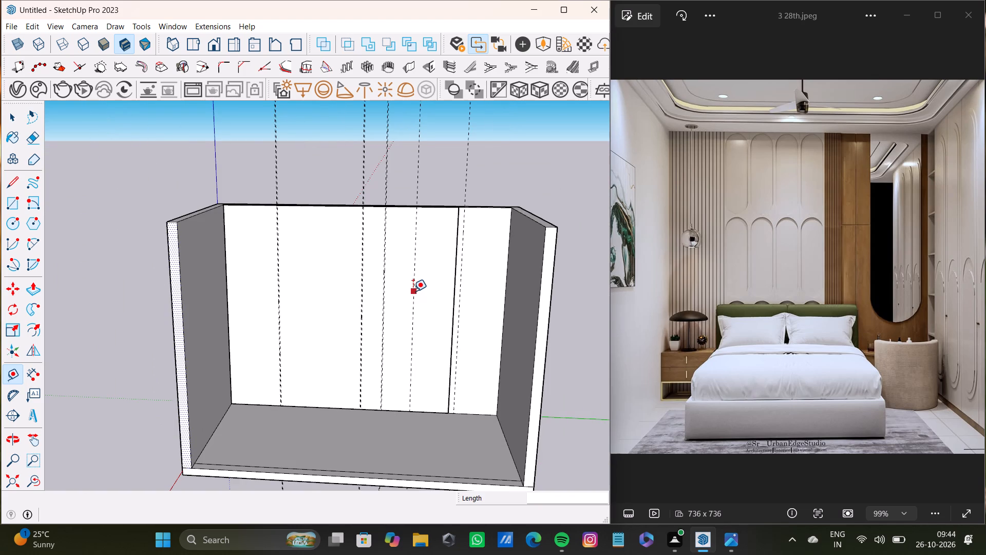
key(ctrl+z)
key(ctrl+z)
key(ctrl+z)
key(ctrl+z)
key(ctrl+z)
key(ctrl+z)
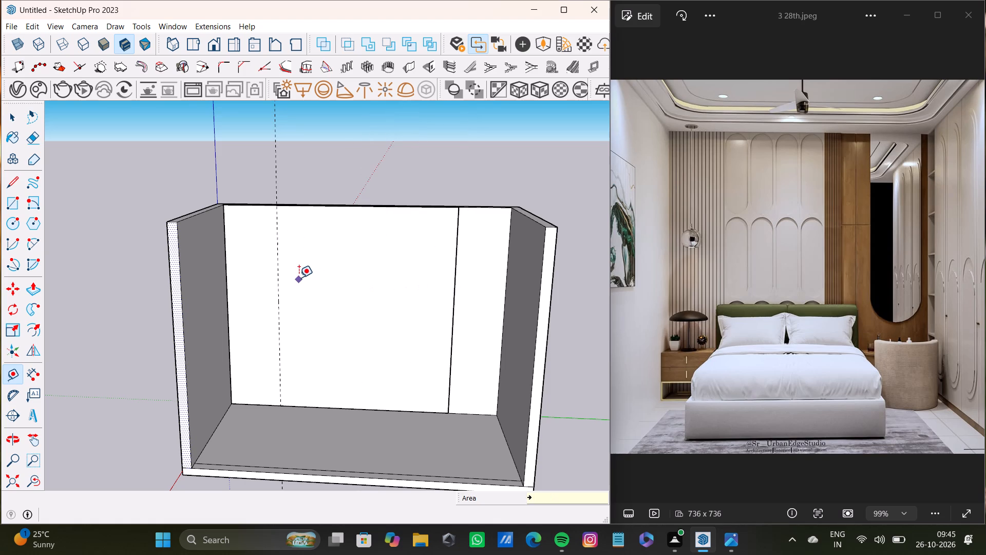
key(ctrl+z)
Undo both side walls and the back wall's dividing line, back to the floor slab and plain back wall.
key(ctrl+z)
key(ctrl+z)
key(ctrl+z)
key(ctrl+z)
key(ctrl+z)
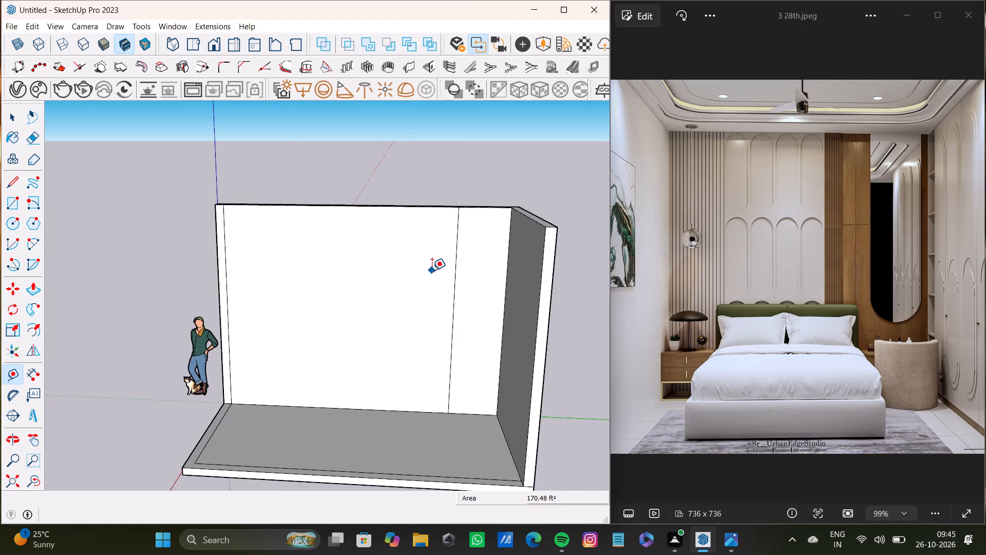
key(ctrl+z)
key(ctrl+z)
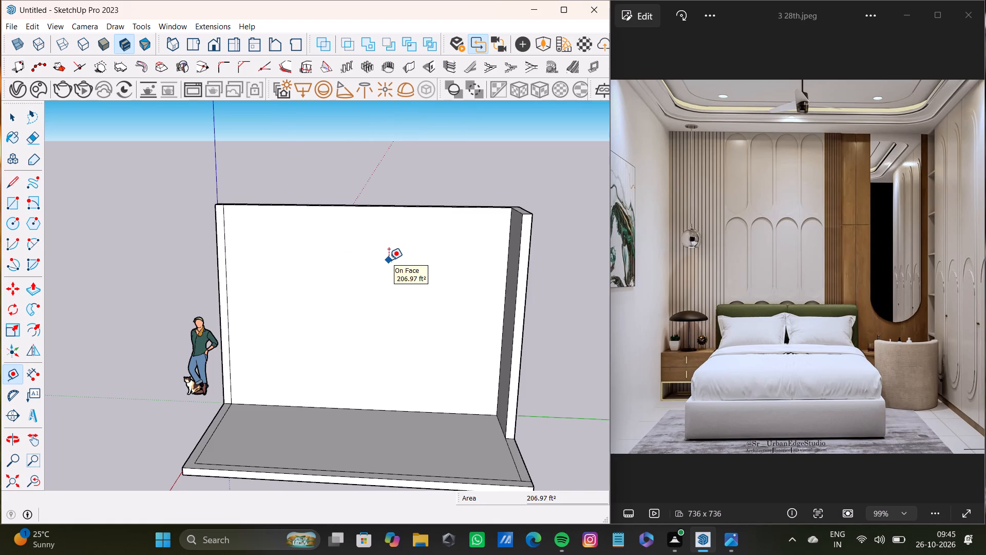
key(ctrl+z)
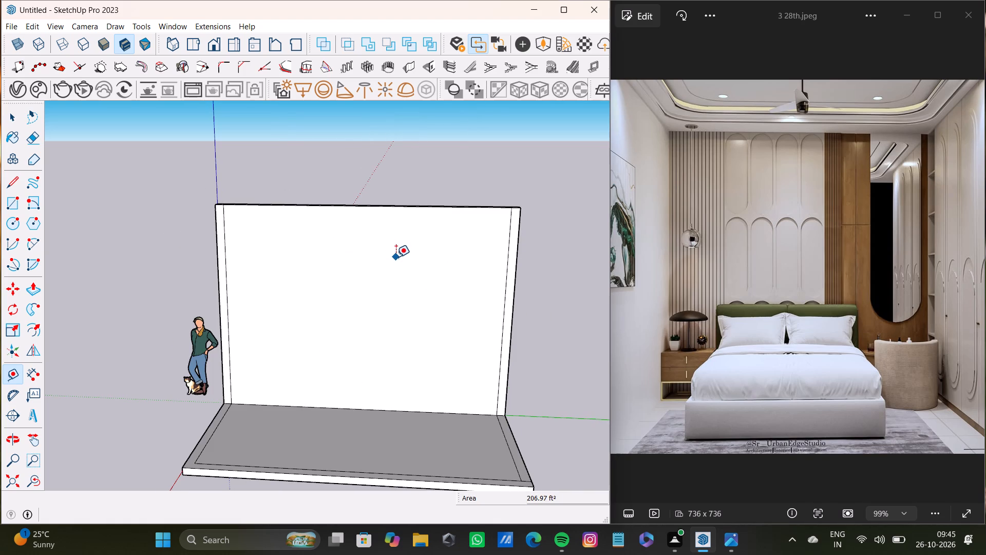
Undo the raising of the back wall, back to the flat floor slab with its inset border lines.
key(space)
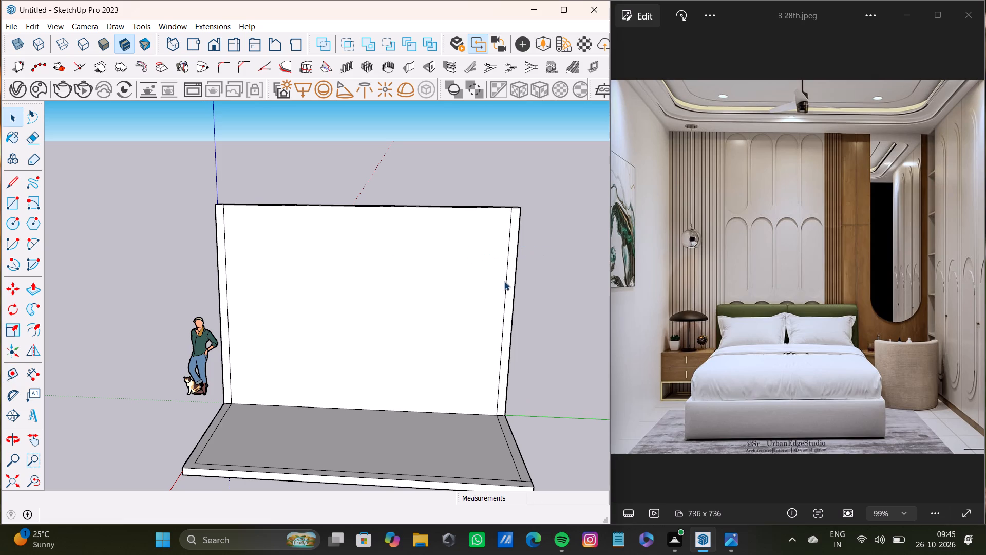
click(507, 286)
scroll(506, 286, down, 9)
middle_drag(508, 287, 253, 267)
scroll(400, 343, up, 4)
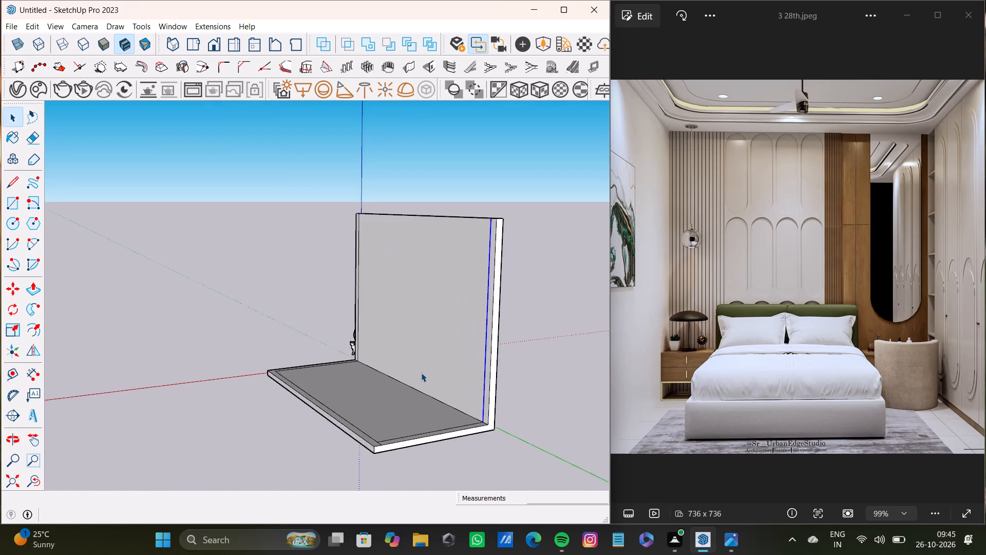
shift+middle_drag(421, 373, 519, 396)
scroll(424, 381, down, 4)
middle_drag(417, 373, 556, 379)
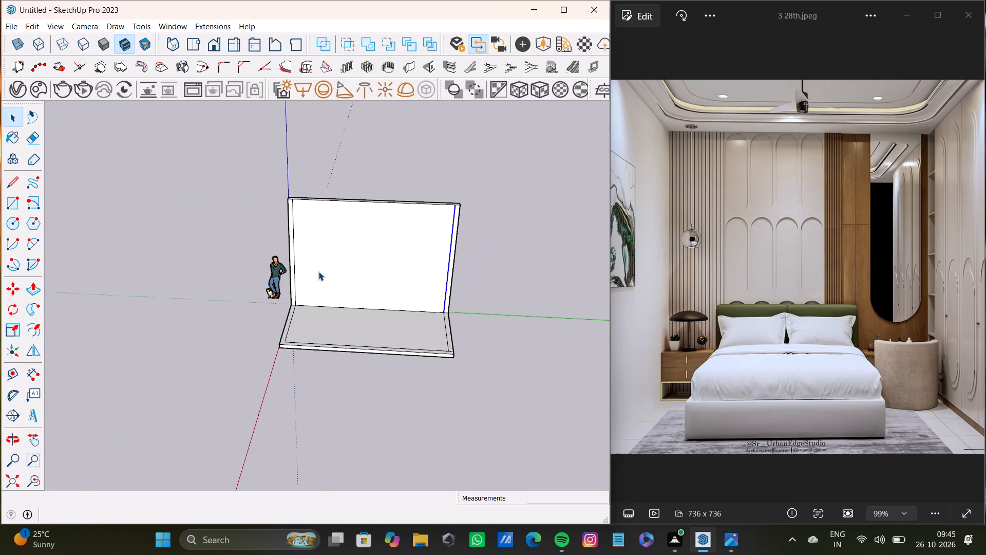
key(ctrl+z)
key(ctrl+z)
key(ctrl+z)
key(ctrl+z)
key(ctrl+z)
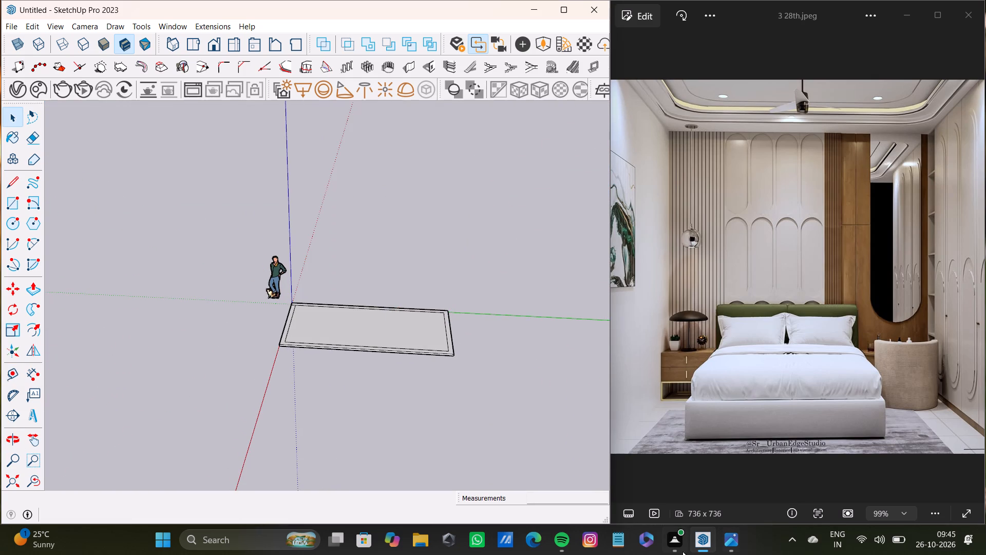
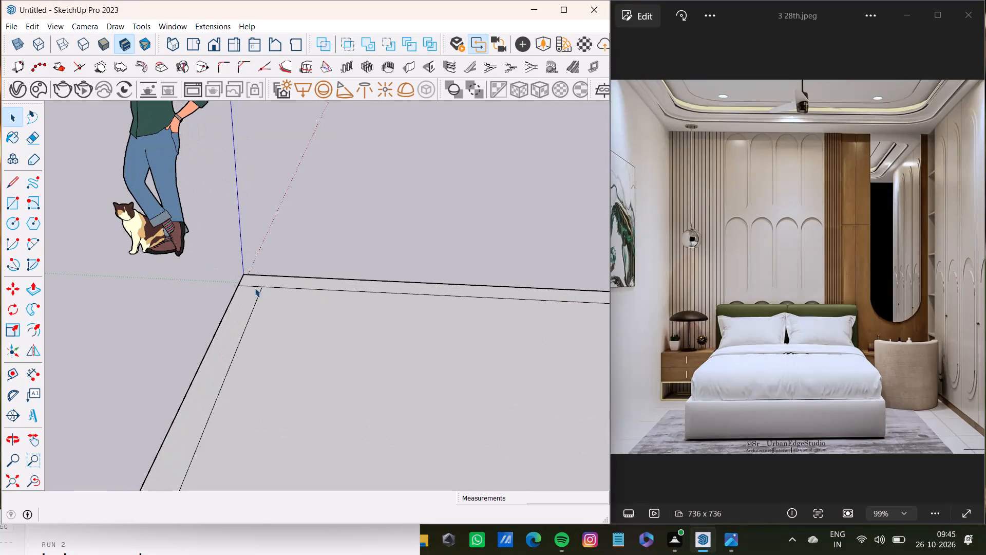
Delete the four inset border lines from the floor slab's top face, leaving a plain slab.
shift+click(252, 285)
shift+click(278, 286)
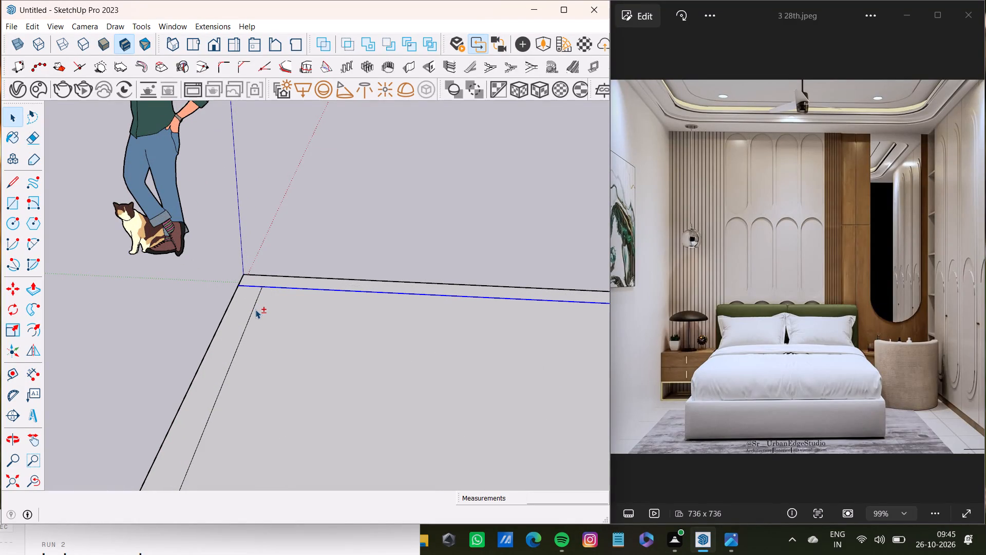
shift+click(254, 310)
shift+scroll(252, 312, down, 10)
shift+middle_drag(414, 363, 344, 324)
shift+scroll(562, 329, up, 6)
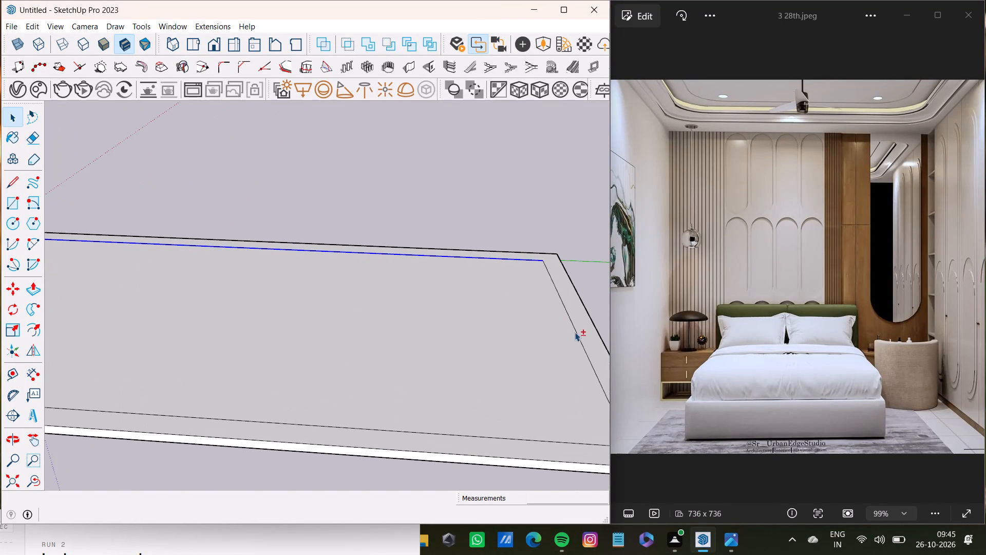
shift+click(579, 334)
shift+click(555, 444)
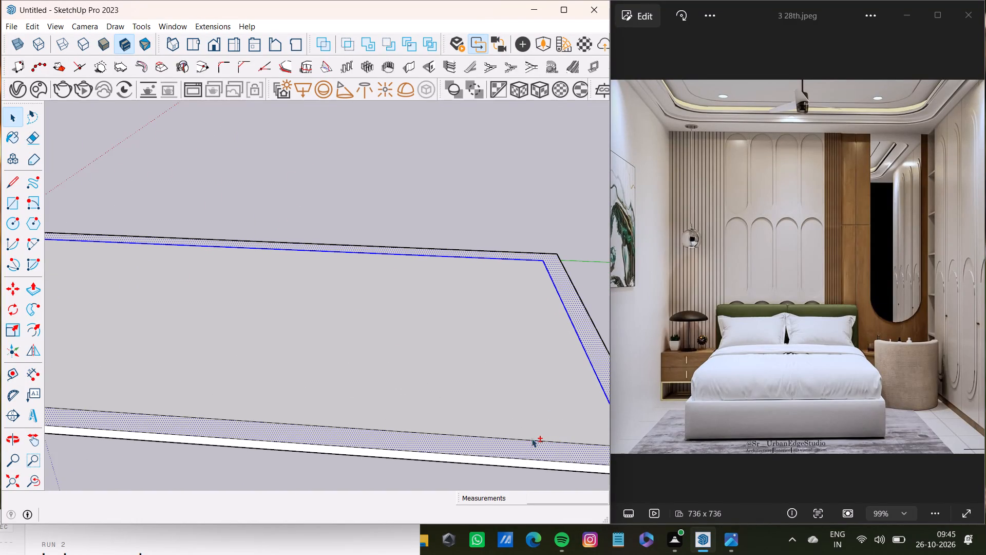
shift+click(532, 447)
shift+click(532, 440)
shift+scroll(386, 395, down, 9)
shift+scroll(297, 346, up, 1)
shift+middle_drag(297, 346, 410, 347)
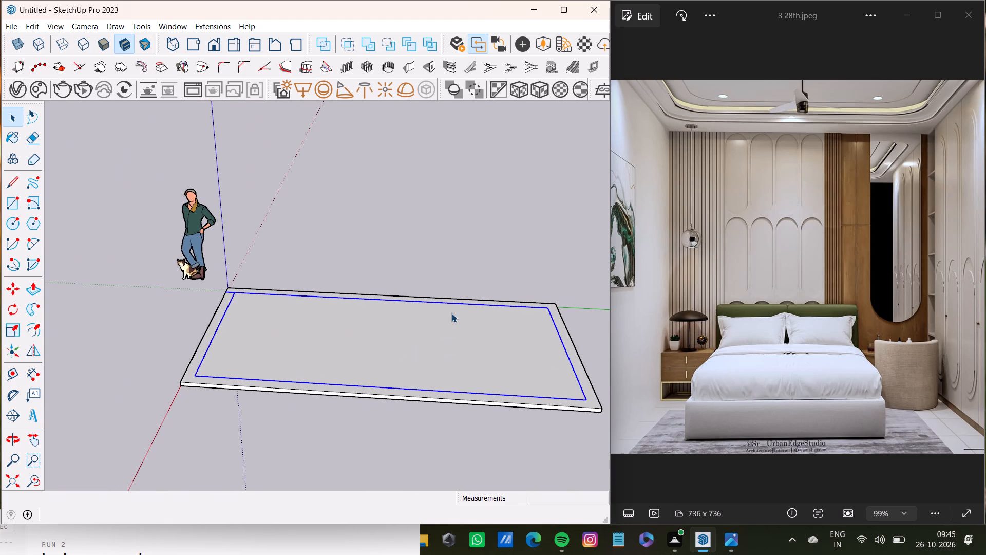
key(Delete)
Lengthen the floor slab by pulling its short end face outward along the green axis with Push/Pull.
scroll(477, 324, down, 9)
middle_drag(494, 361, 262, 375)
scroll(380, 360, up, 5)
shift+middle_drag(383, 359, 448, 226)
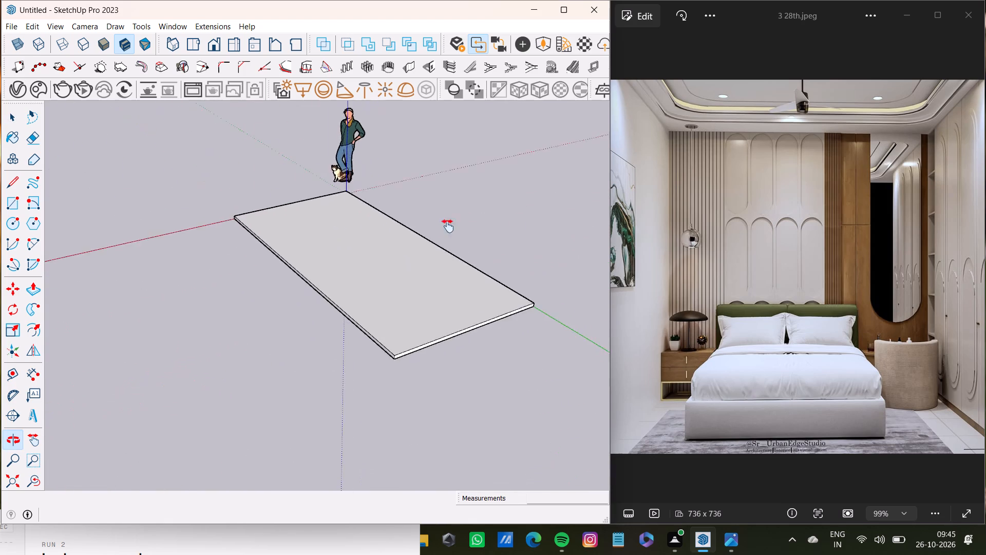
shift+middle_drag(448, 226, 327, 237)
scroll(365, 313, up, 2)
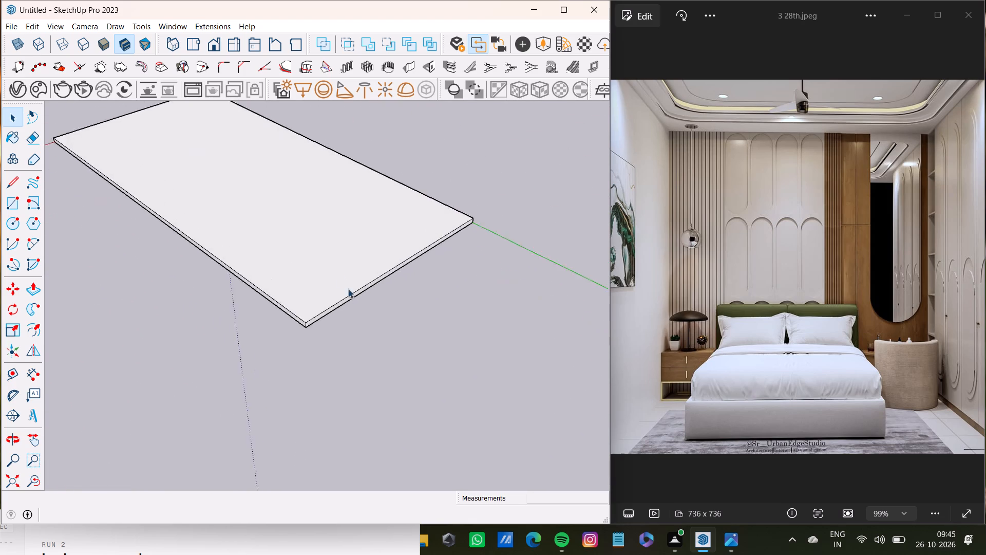
scroll(348, 289, up, 11)
click(350, 333)
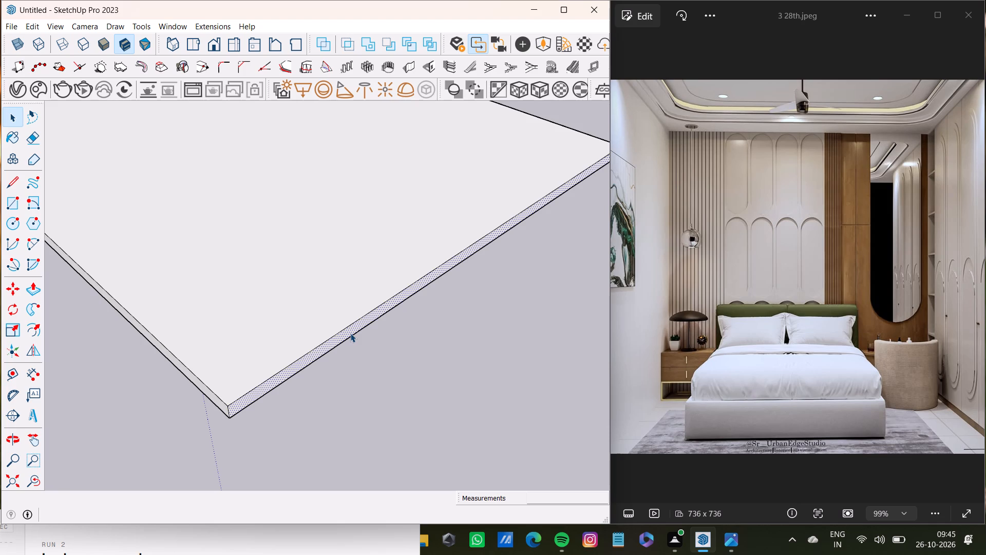
key(p)
drag(350, 332, 525, 383)
scroll(486, 387, down, 9)
shift+middle_drag(477, 379, 472, 372)
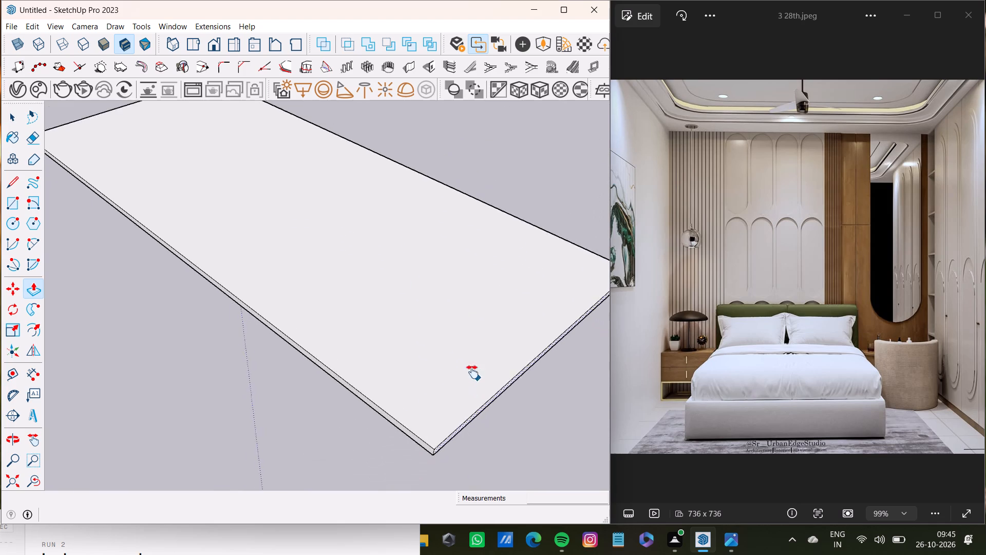
shift+middle_drag(472, 372, 384, 248)
drag(399, 265, 502, 327)
key(space)
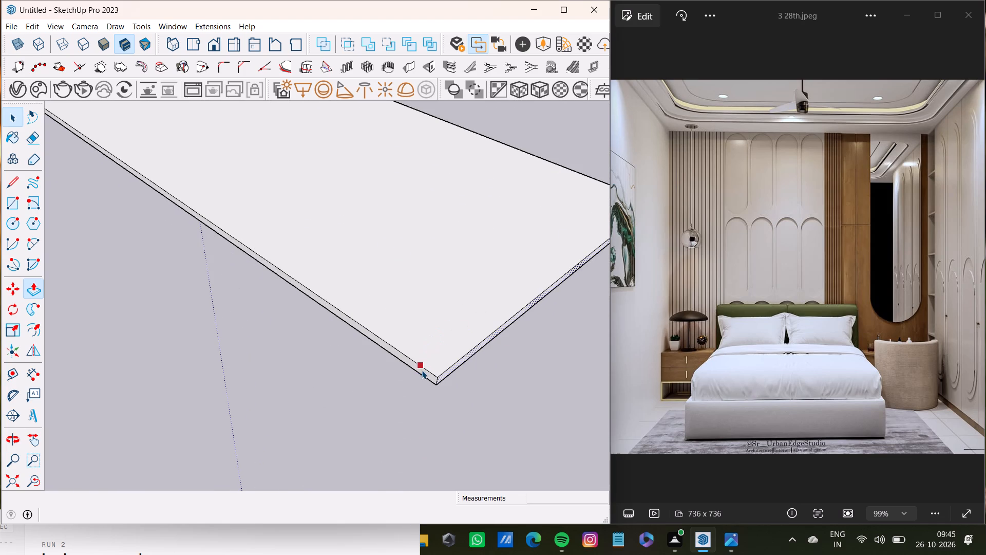
Deepen the floor slab by pulling its long front face outward along the red axis twice, the second time about 4' 3".
click(422, 372)
click(429, 376)
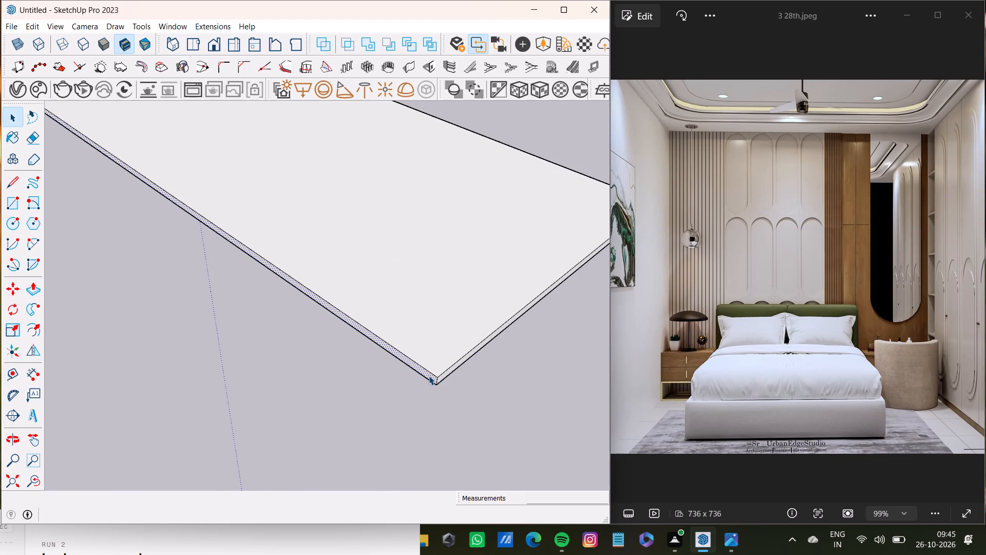
key(p)
drag(429, 376, 270, 421)
scroll(262, 412, down, 9)
shift+middle_drag(268, 394, 370, 337)
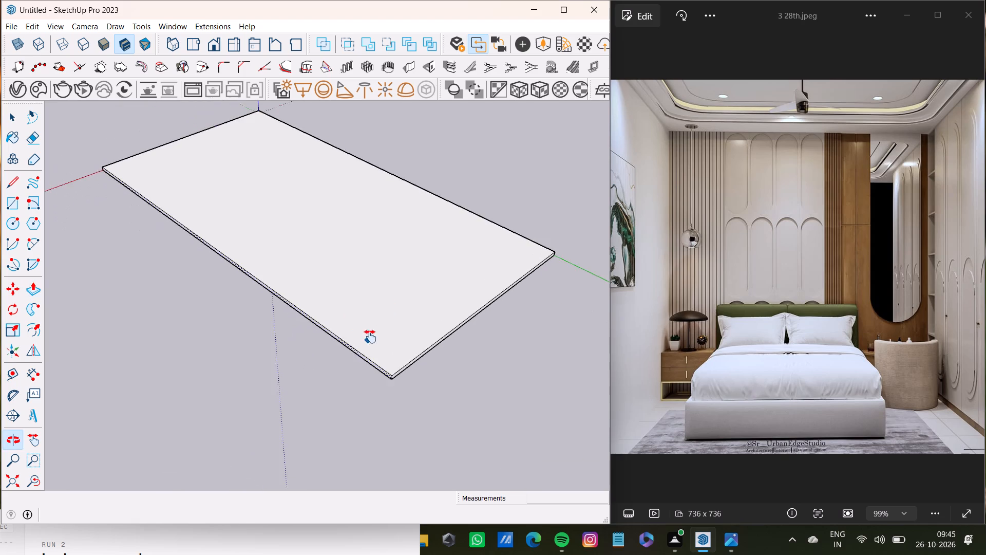
shift+middle_drag(370, 337, 371, 336)
scroll(368, 358, up, 2)
drag(390, 369, 270, 424)
Offset the enlarged slab's top outline inward to form a border strip about 7" wide.
scroll(268, 422, down, 4)
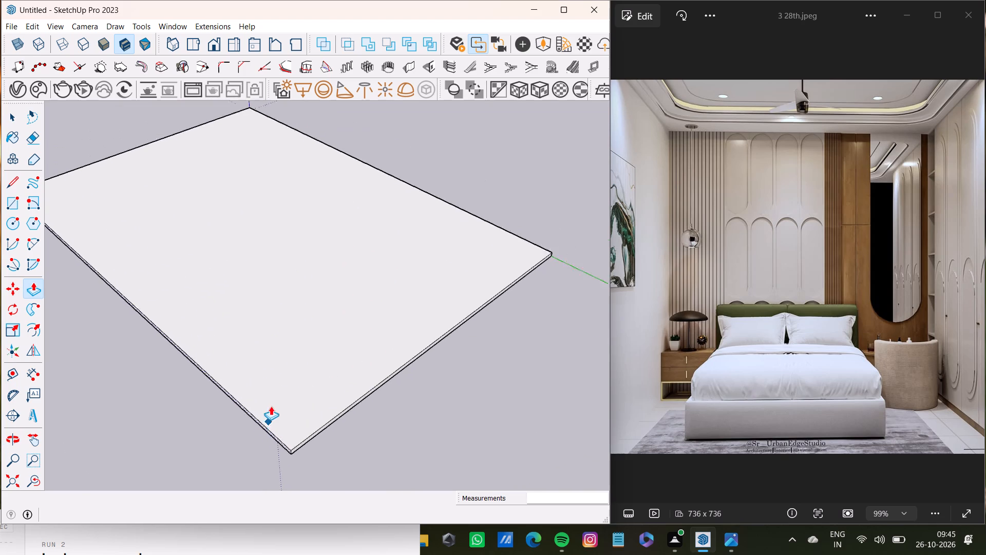
scroll(271, 406, down, 1)
middle_drag(271, 397, 365, 383)
scroll(342, 361, down, 7)
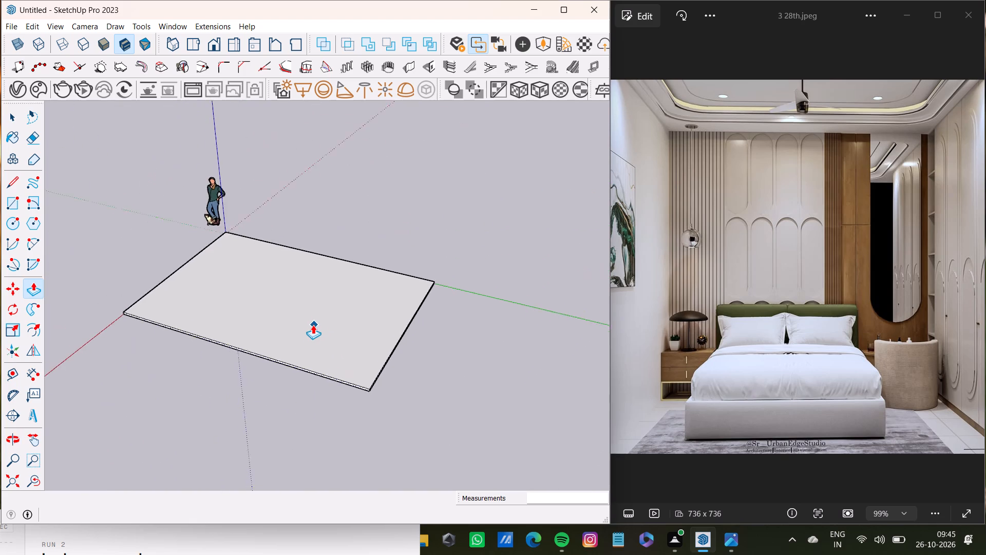
shift+middle_drag(313, 325, 516, 408)
scroll(289, 303, up, 8)
middle_drag(324, 270, 524, 303)
scroll(359, 258, down, 4)
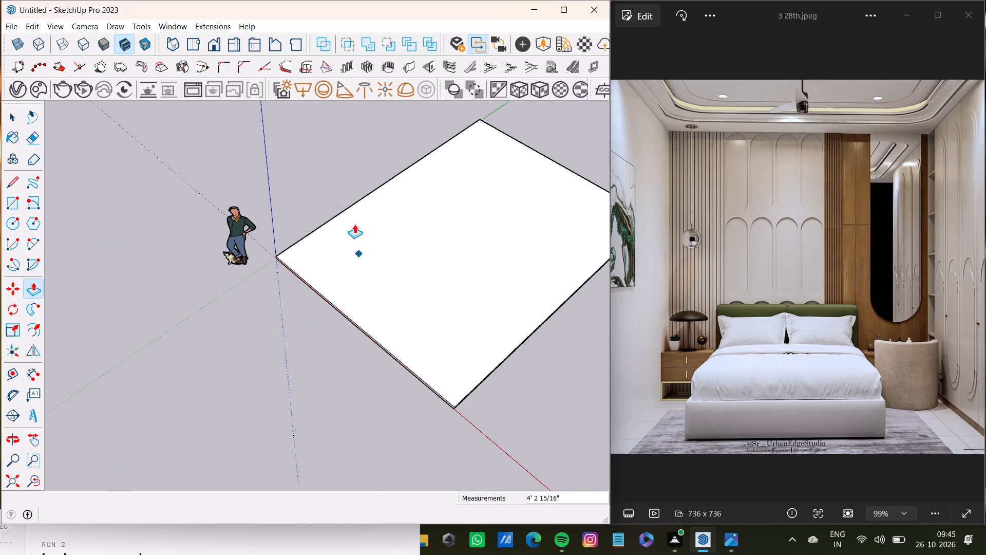
shift+middle_drag(258, 177, 516, 284)
scroll(425, 220, down, 3)
scroll(425, 220, up, 1)
shift+middle_drag(425, 220, 269, 313)
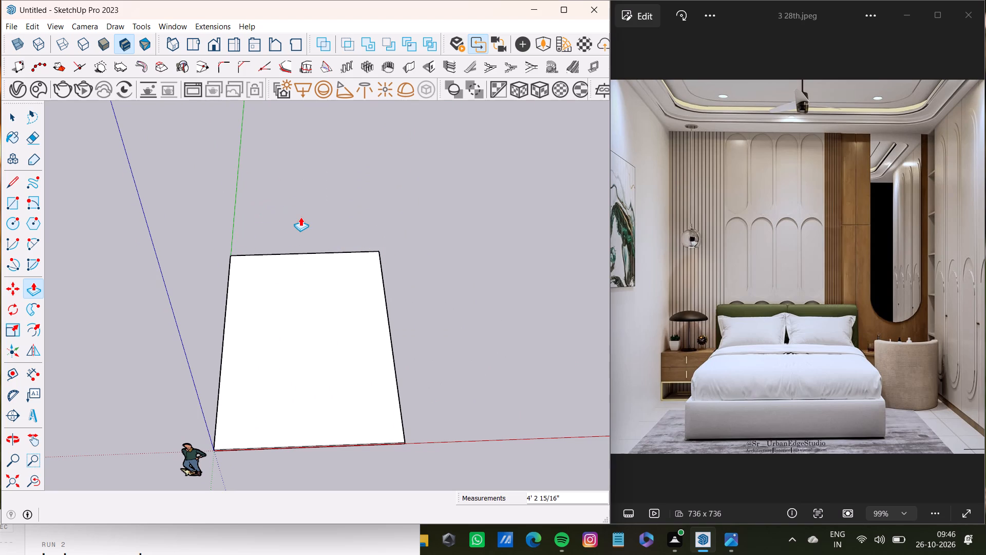
scroll(338, 282, down, 3)
middle_drag(351, 281, 89, 318)
scroll(284, 301, up, 8)
middle_drag(319, 290, 262, 316)
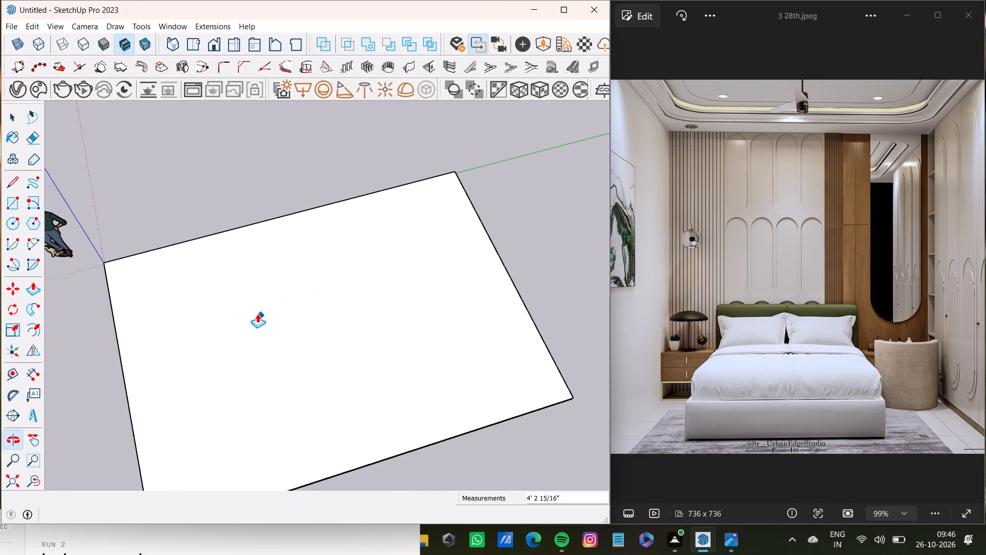
key(space)
click(263, 308)
key(f)
drag(264, 308, 234, 252)
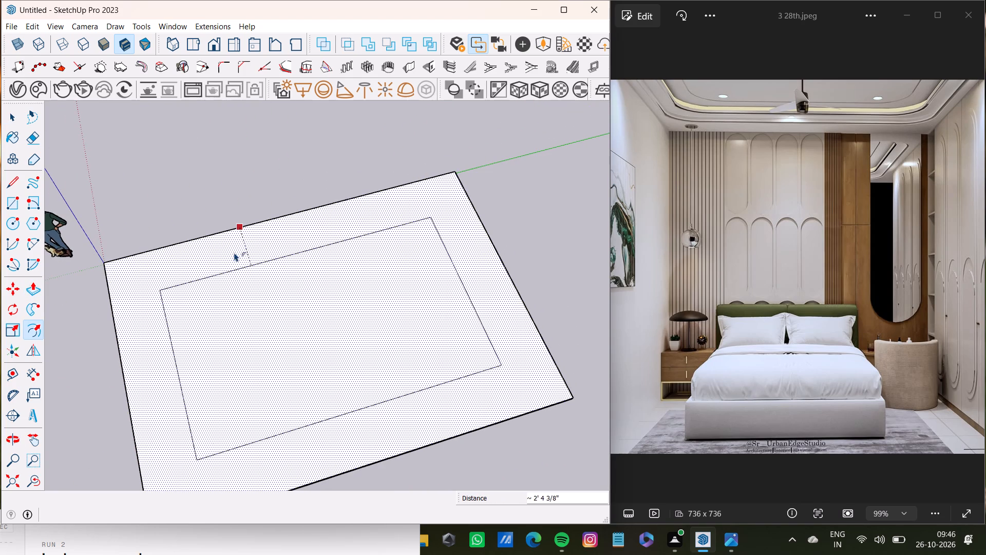
drag(234, 252, 229, 239)
key(space)
Draw short lines from the two back inset corners to the slab's side edges, separating the back wall strip.
key(l)
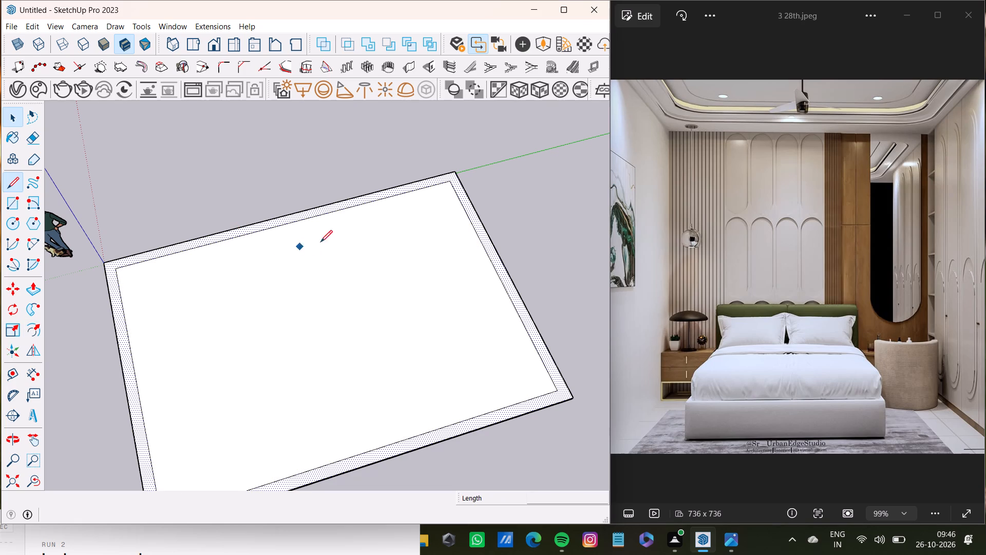
scroll(378, 225, up, 11)
click(508, 148)
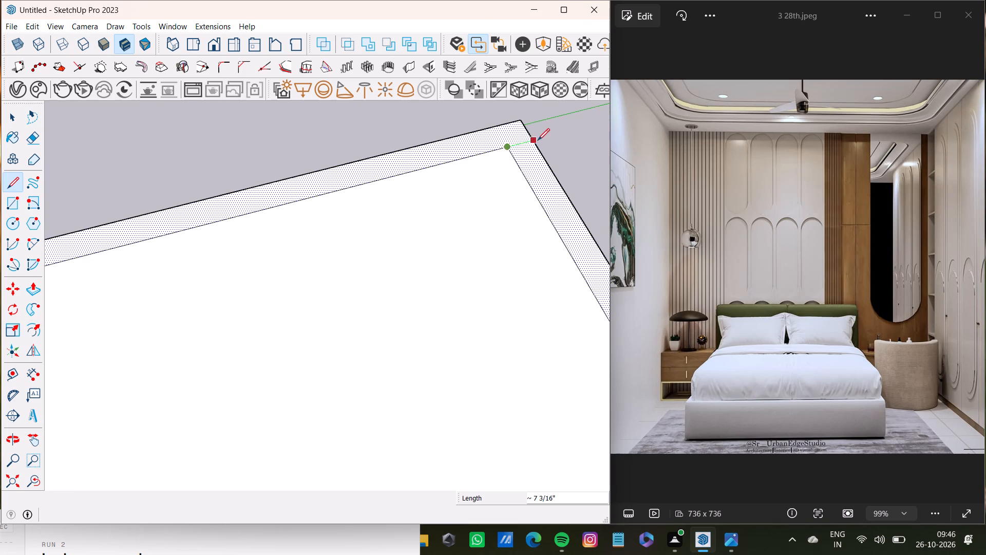
click(533, 141)
scroll(384, 152, down, 14)
shift+middle_drag(323, 202, 540, 218)
scroll(356, 265, up, 4)
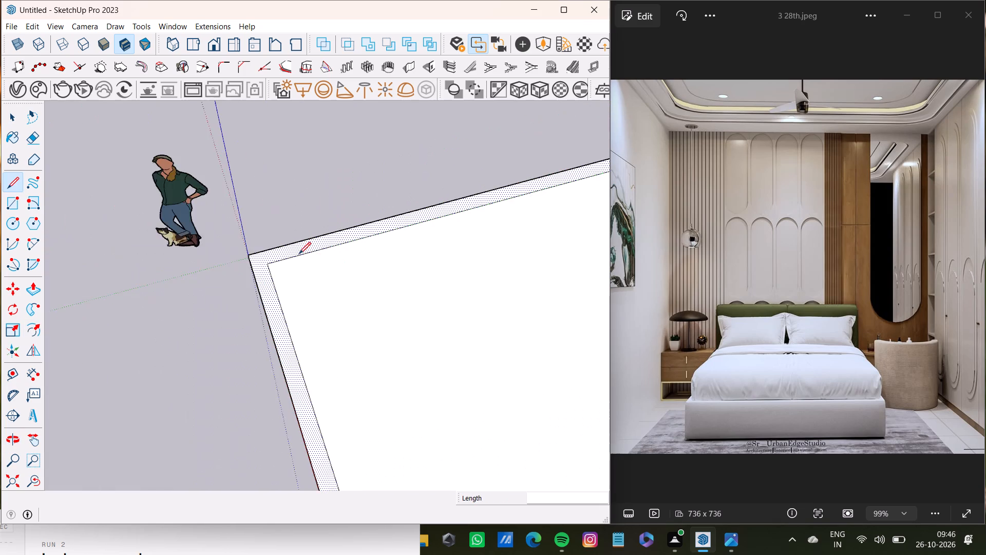
scroll(299, 254, up, 7)
click(251, 270)
click(215, 279)
key(space)
Raise the back border strip about 13' 6" with Push/Pull to form the back wall.
click(267, 256)
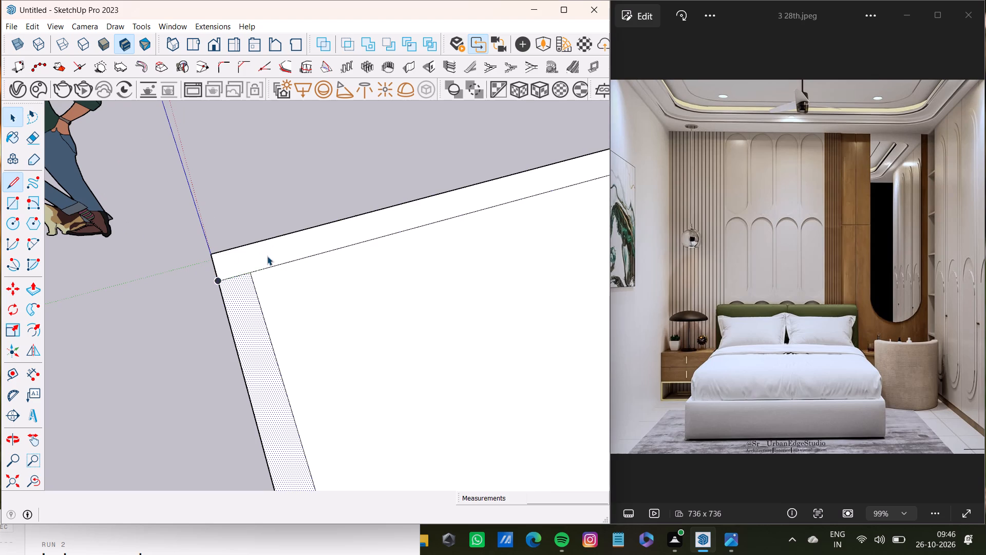
scroll(267, 256, down, 15)
scroll(267, 256, up, 2)
scroll(267, 256, down, 5)
middle_drag(393, 260, 216, 281)
shift+middle_drag(364, 274, 240, 267)
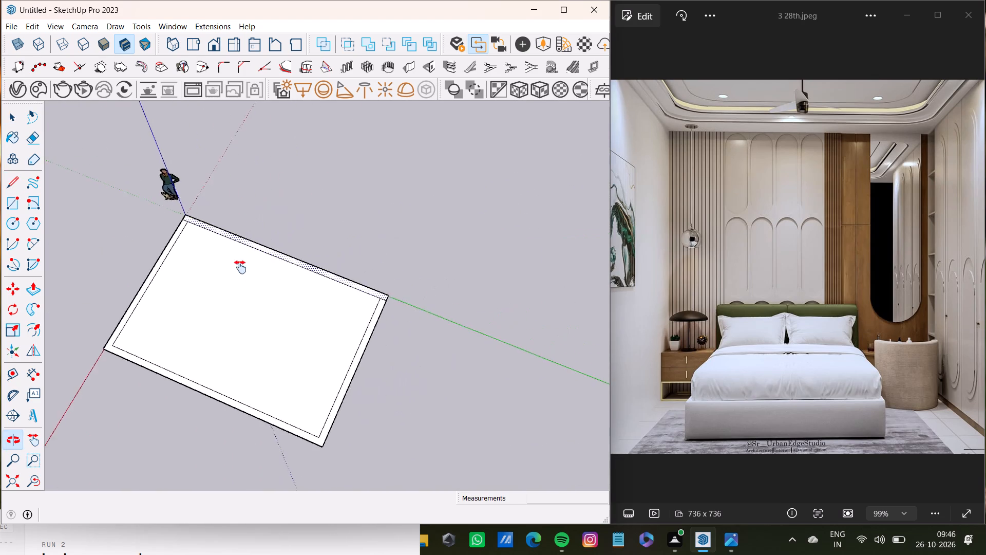
shift+middle_drag(240, 267, 243, 266)
scroll(334, 264, up, 5)
click(357, 287)
key(p)
drag(356, 286, 279, 203)
drag(386, 301, 230, 226)
Thicken the floor slab by pulling its underside down about 4 5/8", with a further pull of about 1 1/4".
scroll(242, 227, down, 4)
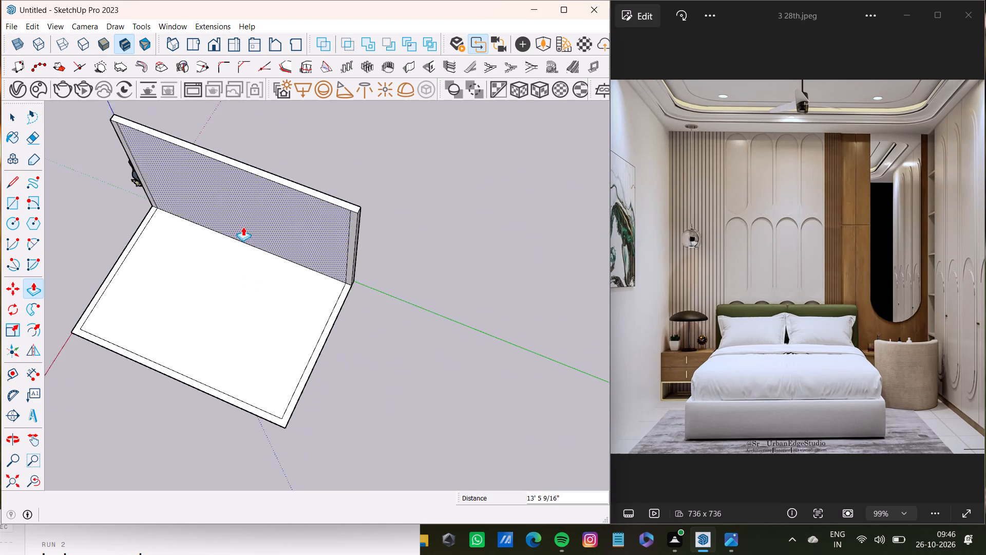
scroll(243, 227, down, 4)
shift+middle_drag(358, 302, 199, 102)
scroll(304, 229, up, 4)
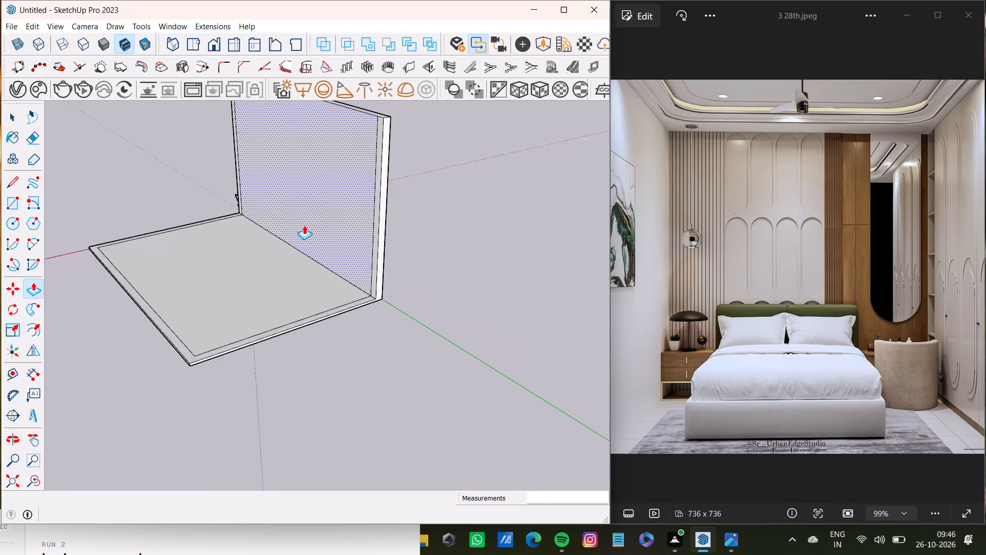
scroll(304, 225, up, 5)
middle_drag(342, 274, 306, 209)
scroll(330, 280, up, 6)
middle_drag(330, 271, 295, 179)
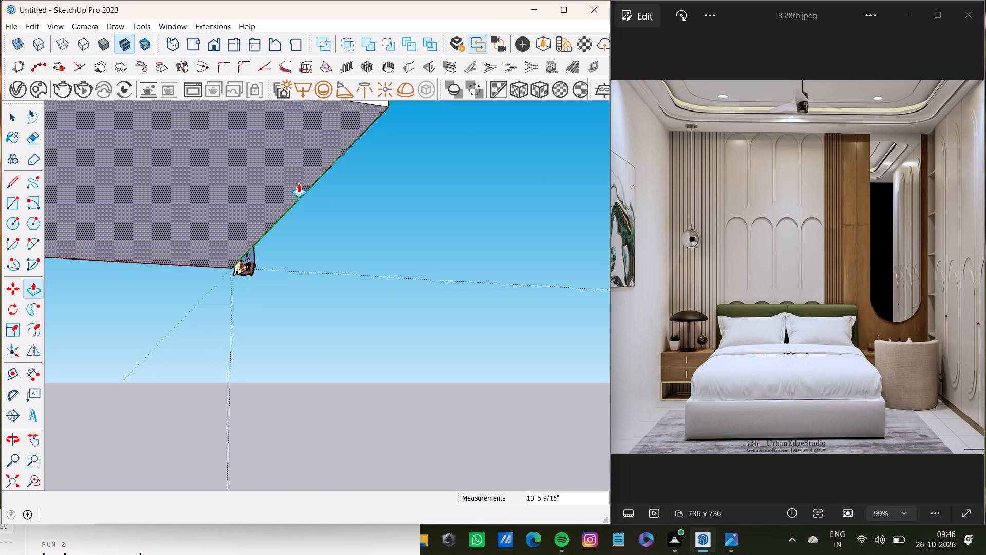
shift+middle_drag(299, 180, 428, 236)
drag(406, 194, 400, 206)
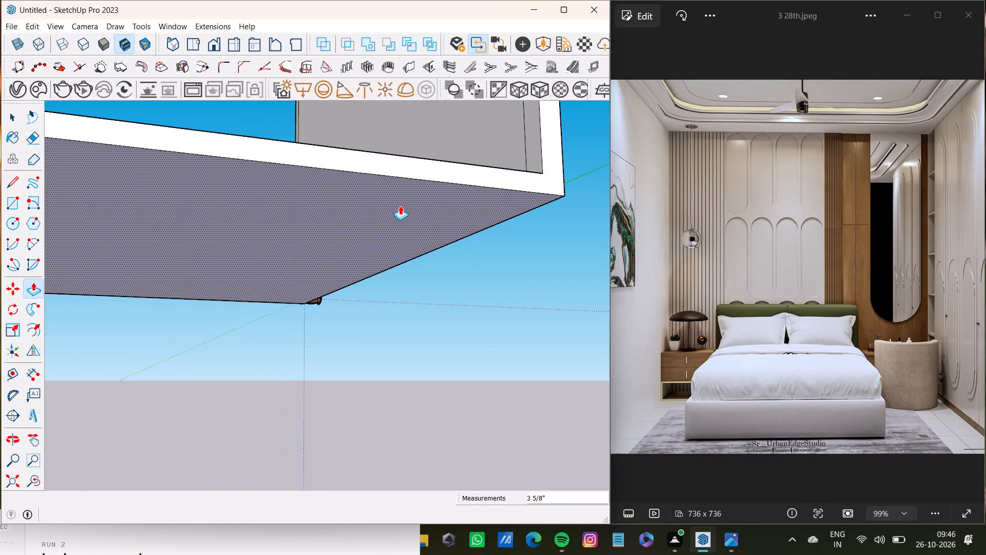
drag(400, 206, 400, 209)
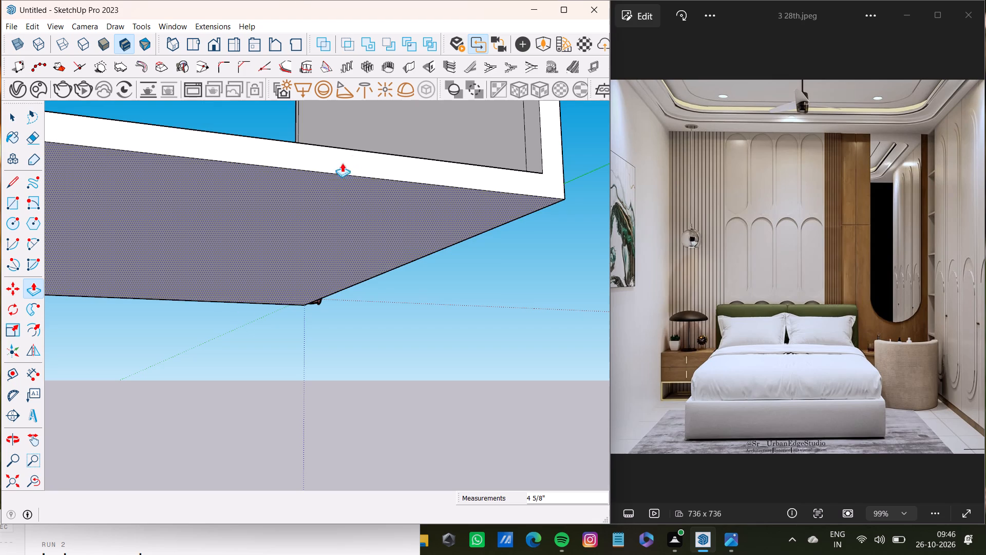
drag(331, 200, 344, 205)
Adjust the floor slab's thickness with another small Push/Pull of its underside, about 3".
scroll(339, 207, down, 10)
middle_drag(335, 208, 410, 240)
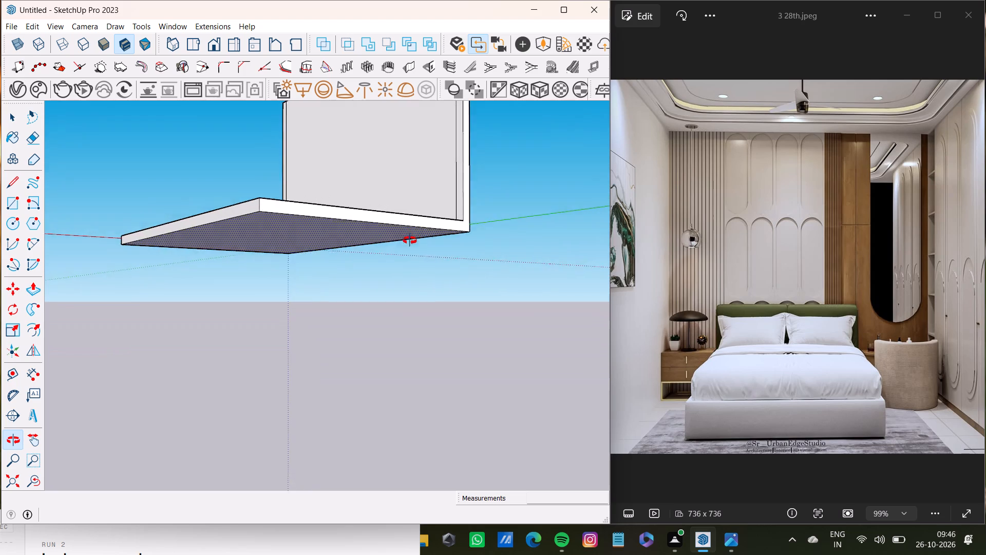
middle_drag(410, 240, 404, 266)
click(29, 484)
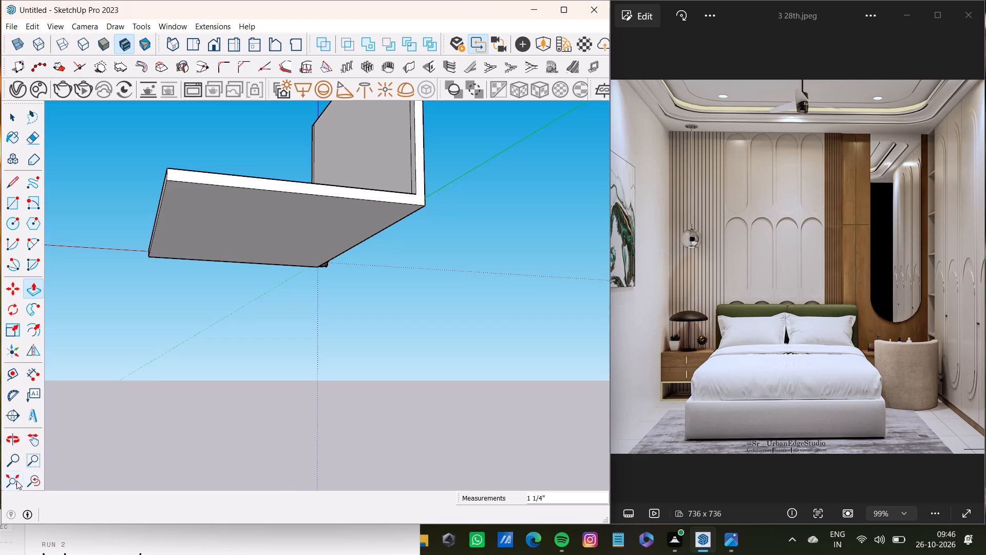
click(14, 479)
middle_drag(430, 309, 461, 386)
scroll(459, 388, down, 8)
shift+middle_drag(459, 388, 416, 282)
scroll(422, 367, up, 8)
middle_drag(427, 388, 418, 337)
drag(409, 327, 409, 322)
Raise the back wall's top face by about 5' 7" with Push/Pull.
scroll(406, 322, down, 8)
middle_drag(414, 299, 462, 462)
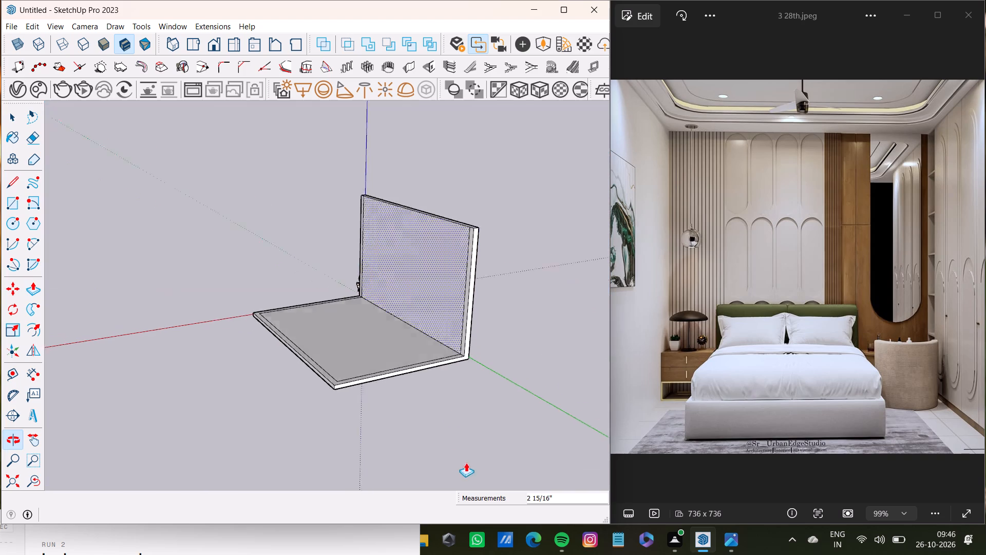
scroll(472, 225, up, 8)
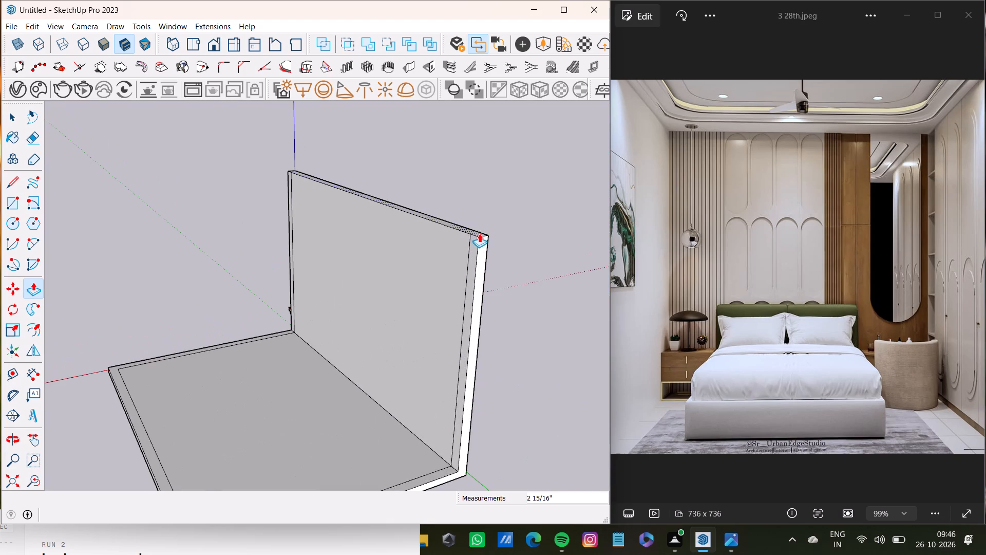
drag(482, 232, 465, 198)
drag(478, 233, 447, 172)
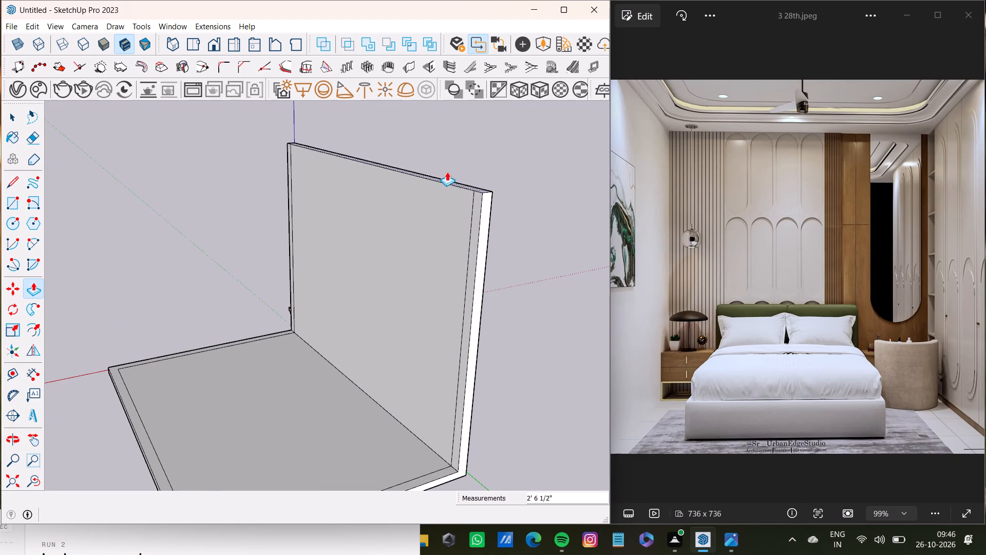
drag(447, 172, 431, 115)
Examine the overall proportions of the floor slab and the back wall from farther out.
scroll(420, 189, down, 9)
middle_drag(405, 269, 583, 289)
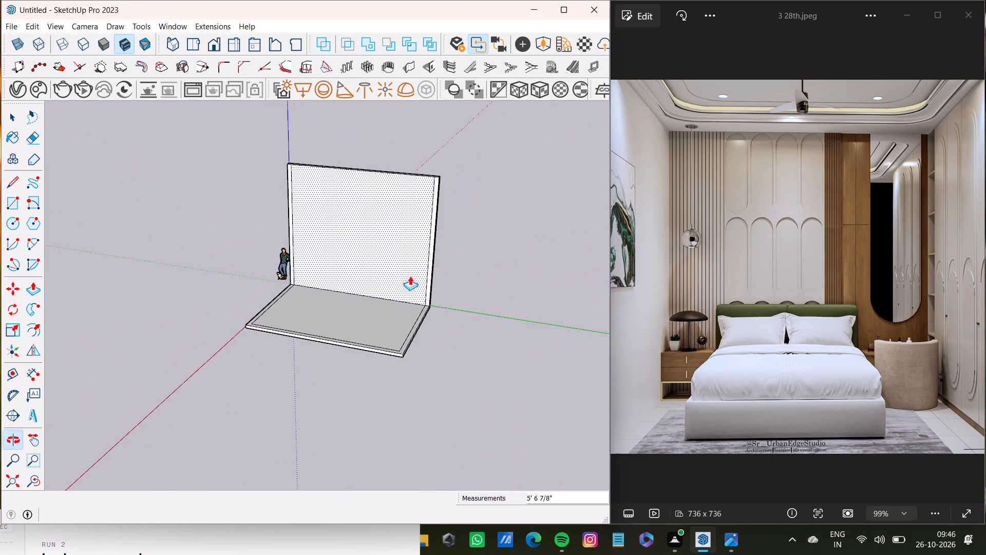
scroll(368, 269, down, 5)
middle_drag(368, 269, 358, 245)
scroll(357, 269, up, 4)
scroll(357, 271, down, 4)
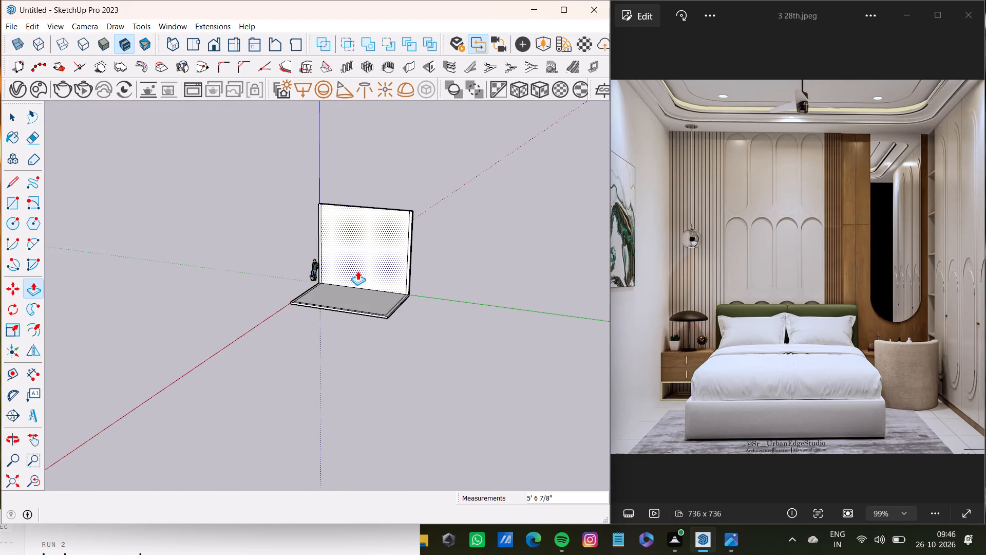
middle_drag(391, 271, 366, 265)
key(space)
scroll(280, 238, down, 6)
middle_drag(284, 234, 409, 251)
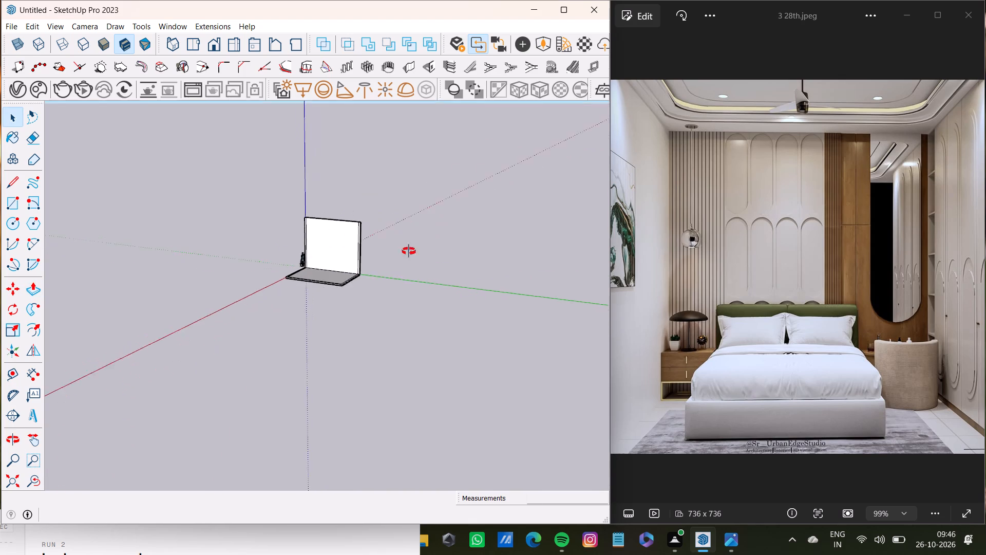
Push/Pull the narrow strip at the back wall's right end forward 7' 10" to the floor's front edge, forming the right side wall.
middle_drag(409, 251, 444, 257)
scroll(245, 250, up, 13)
middle_drag(356, 255, 271, 259)
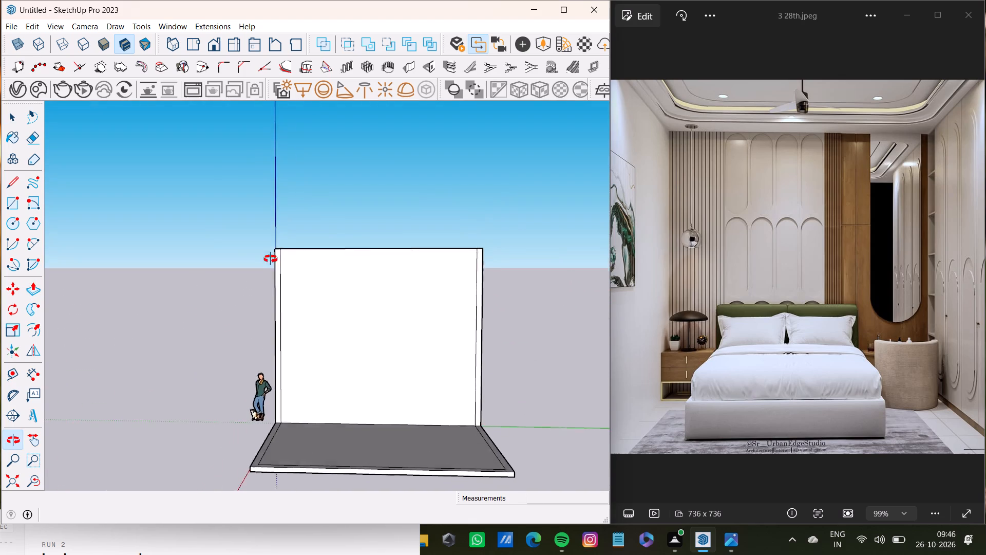
middle_drag(271, 259, 263, 272)
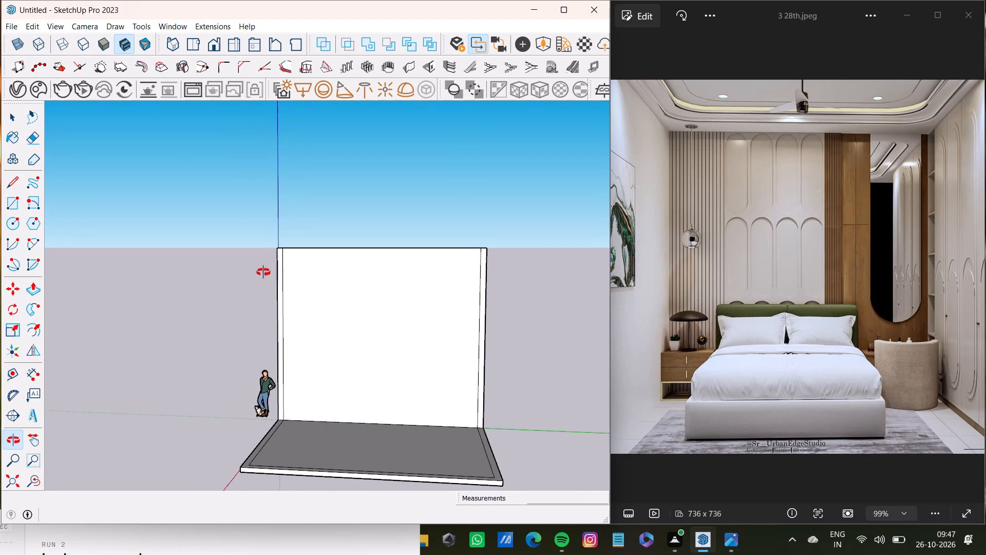
middle_drag(263, 272, 266, 272)
scroll(561, 414, up, 6)
key(space)
click(445, 402)
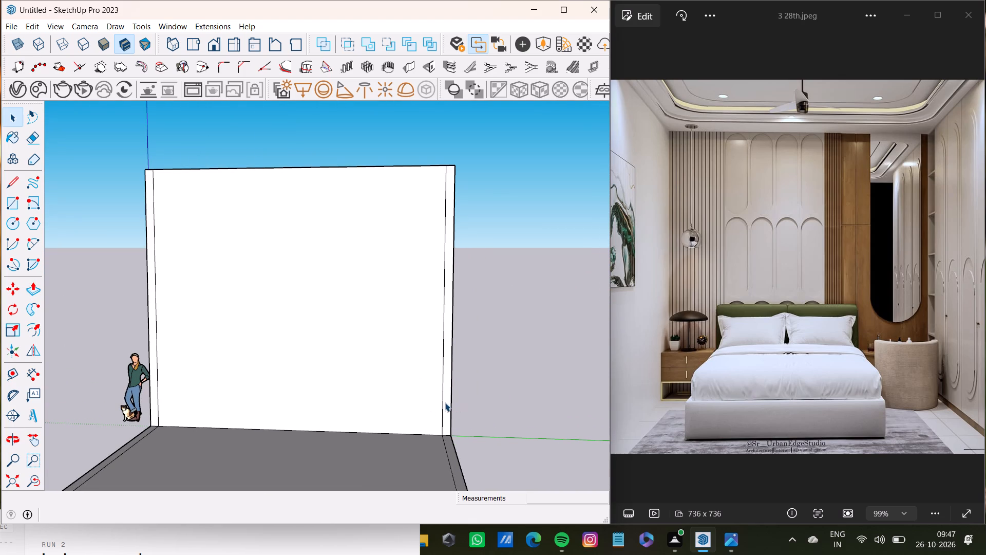
key(p)
drag(446, 403, 446, 466)
scroll(446, 464, down, 3)
shift+middle_drag(446, 461, 440, 381)
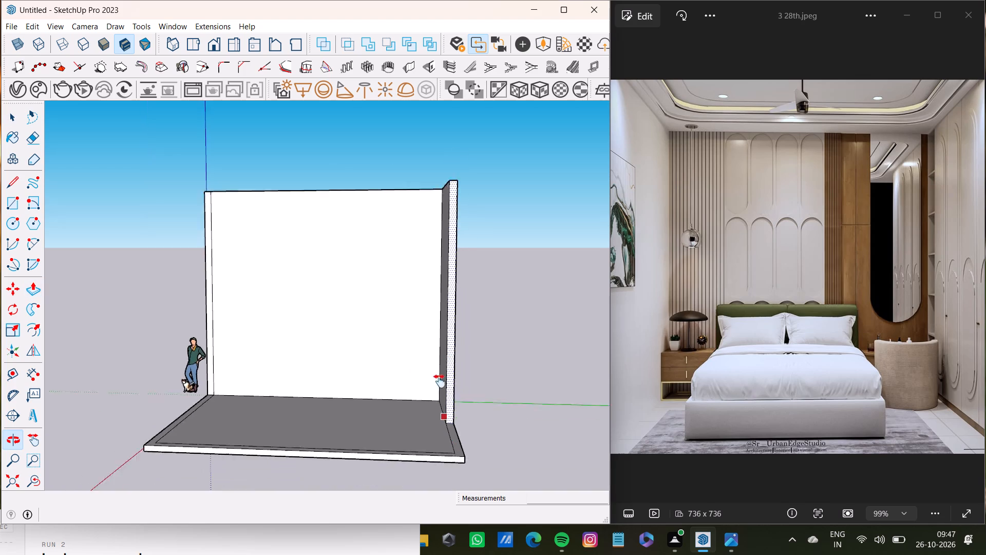
shift+middle_drag(440, 381, 445, 442)
scroll(446, 441, up, 1)
drag(445, 364, 453, 429)
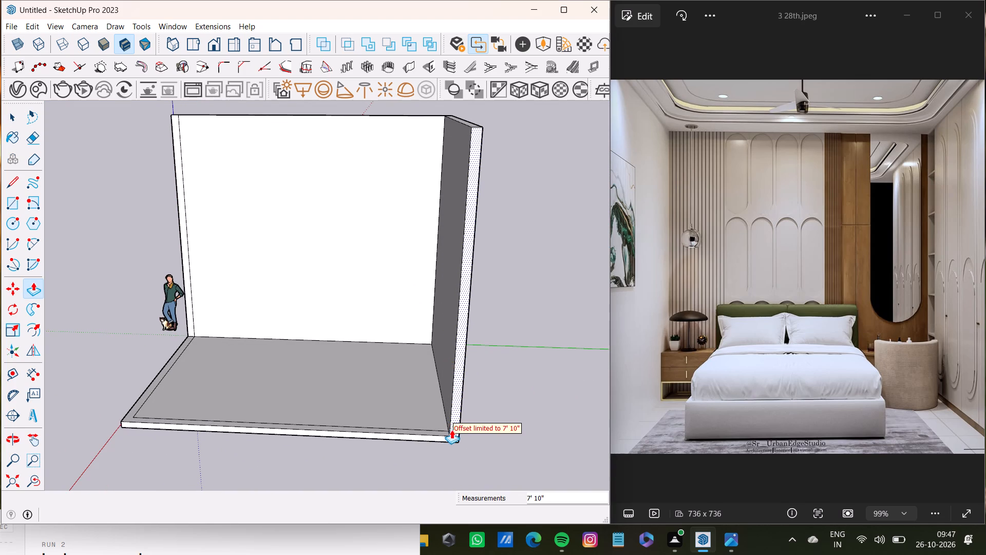
scroll(433, 422, down, 5)
middle_drag(423, 413, 440, 411)
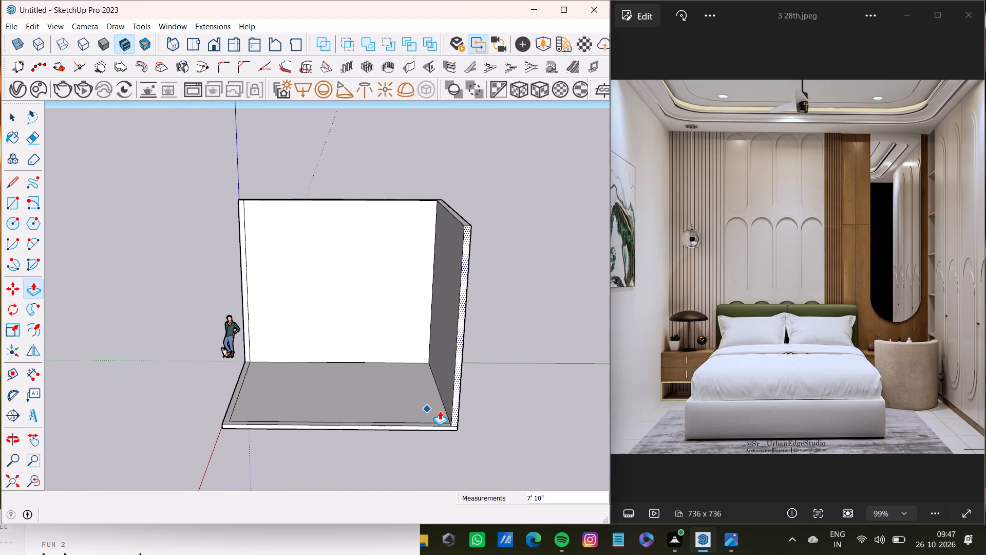
Place a Tape Measure guide on the floor about 3' 4" in from the right wall's base, parallel to that wall.
key(t)
scroll(424, 394, up, 7)
click(442, 396)
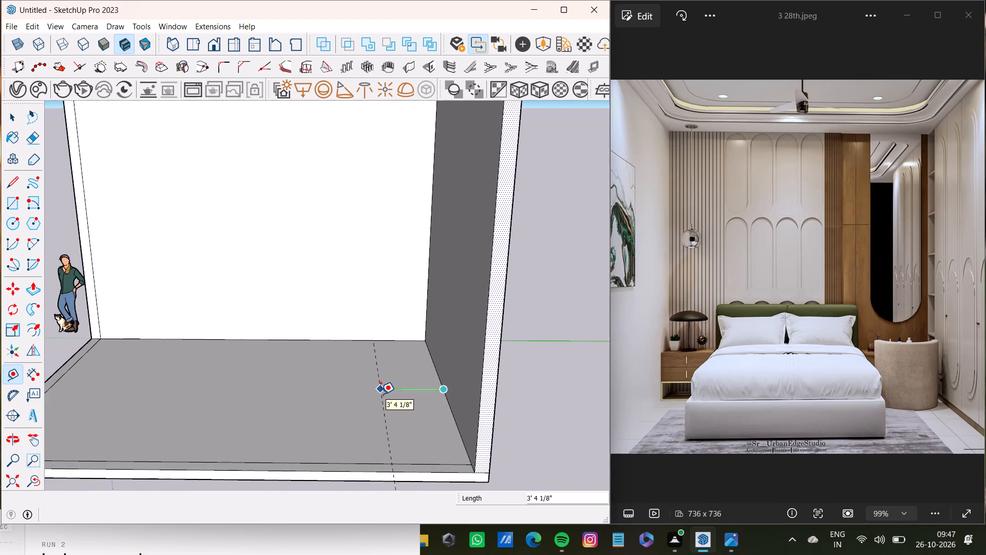
click(381, 394)
scroll(375, 393, down, 5)
shift+middle_drag(375, 393, 405, 453)
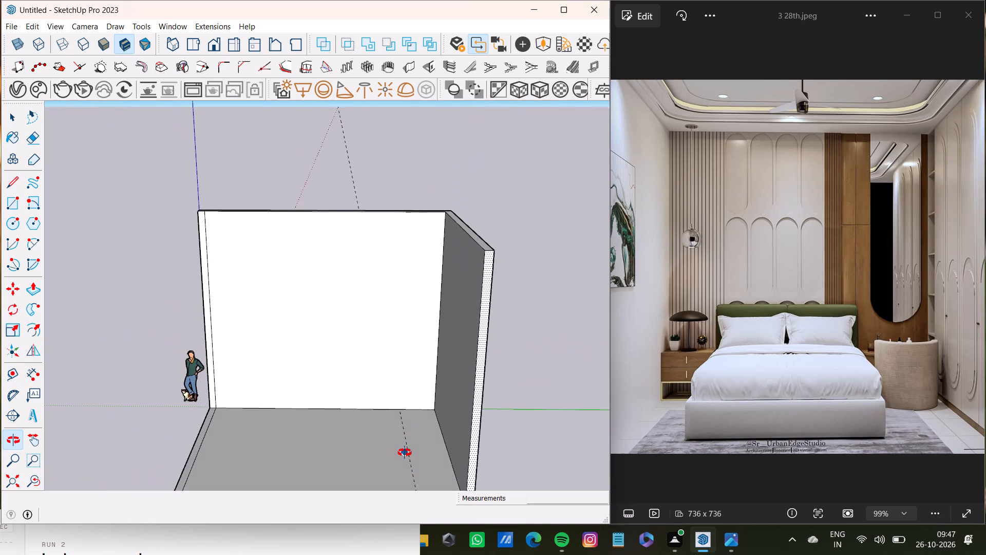
shift+middle_drag(405, 453, 405, 453)
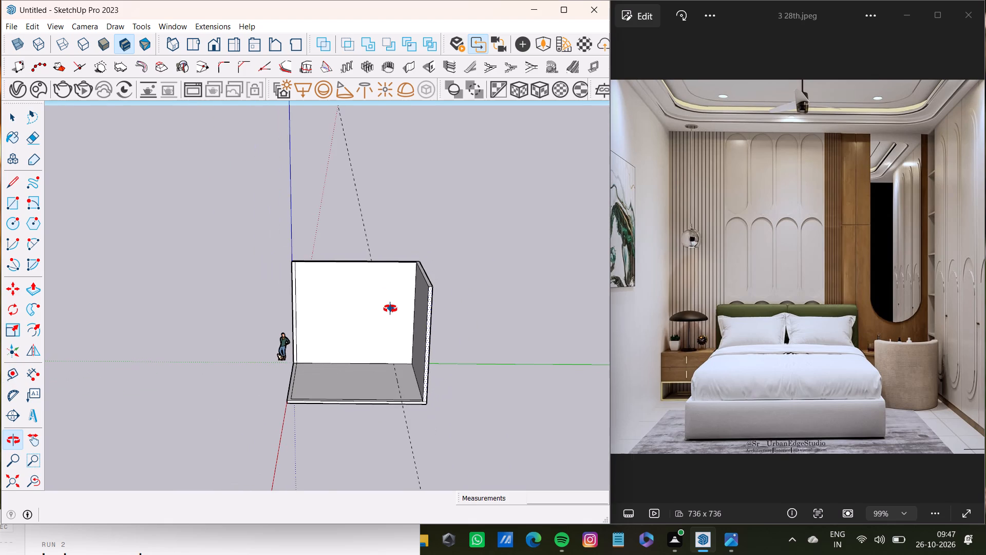
Place a vertical guide on the back wall about 5' in from the inner line of its left end strip.
scroll(385, 301, up, 9)
middle_drag(384, 300, 380, 242)
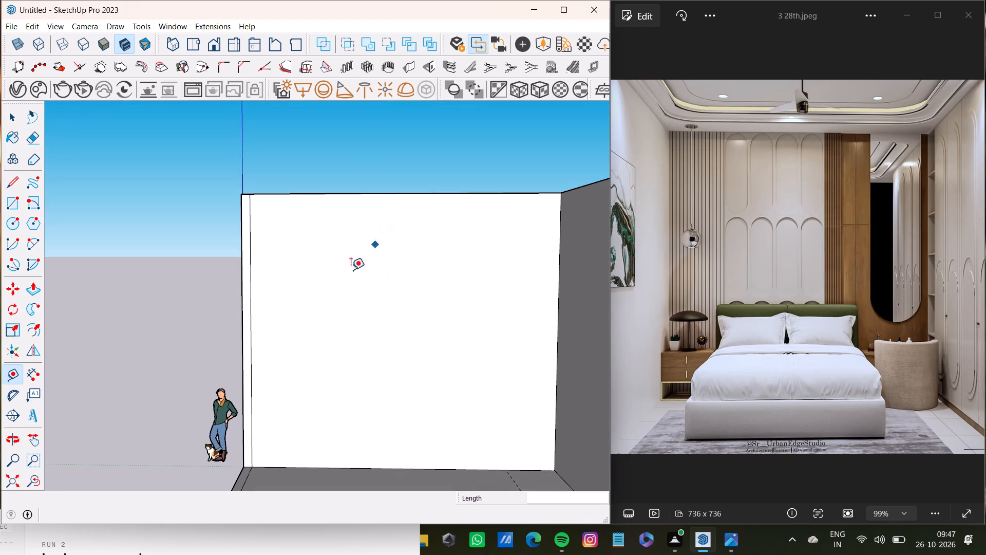
key(t)
scroll(258, 354, up, 3)
click(250, 358)
scroll(314, 350, down, 7)
shift+middle_drag(329, 343, 329, 337)
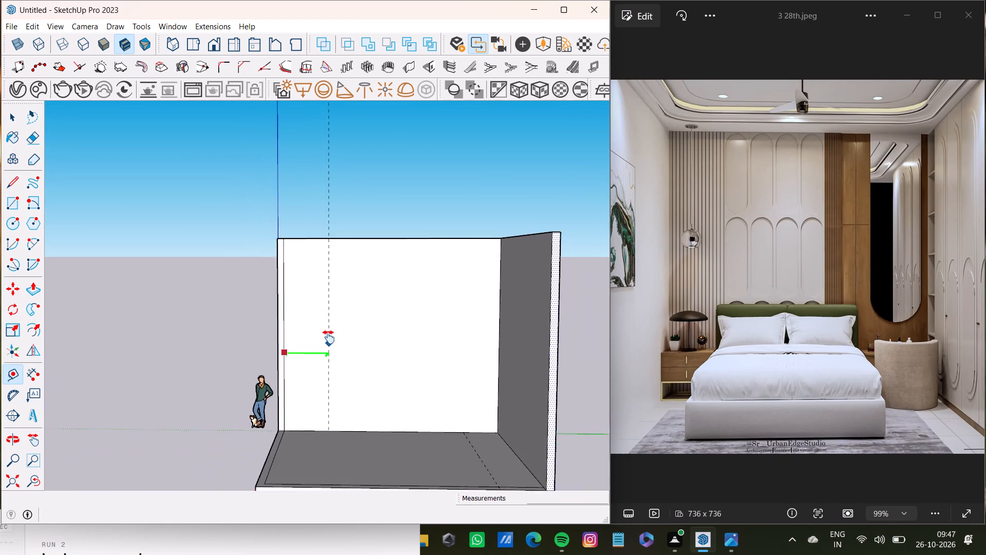
shift+middle_drag(329, 337, 323, 362)
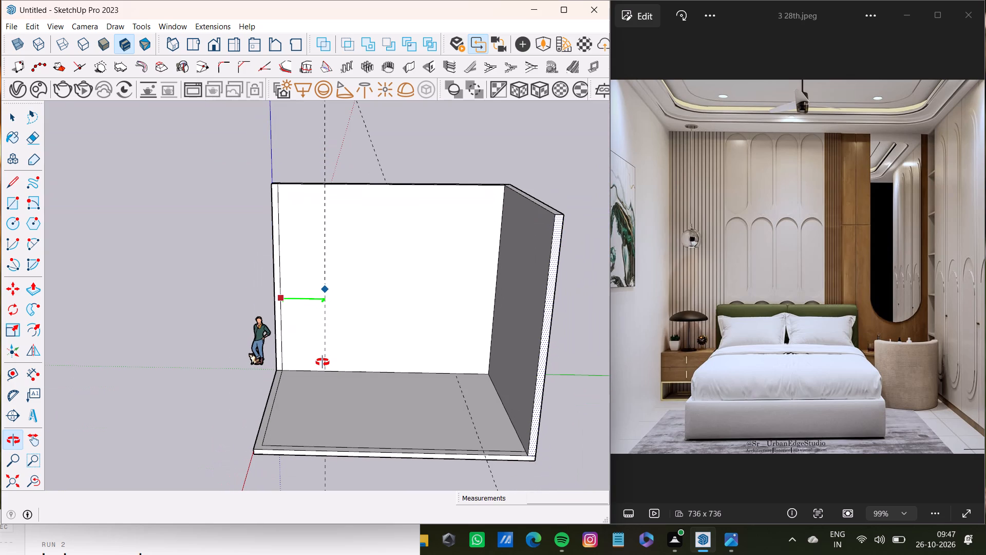
shift+middle_drag(323, 362, 323, 362)
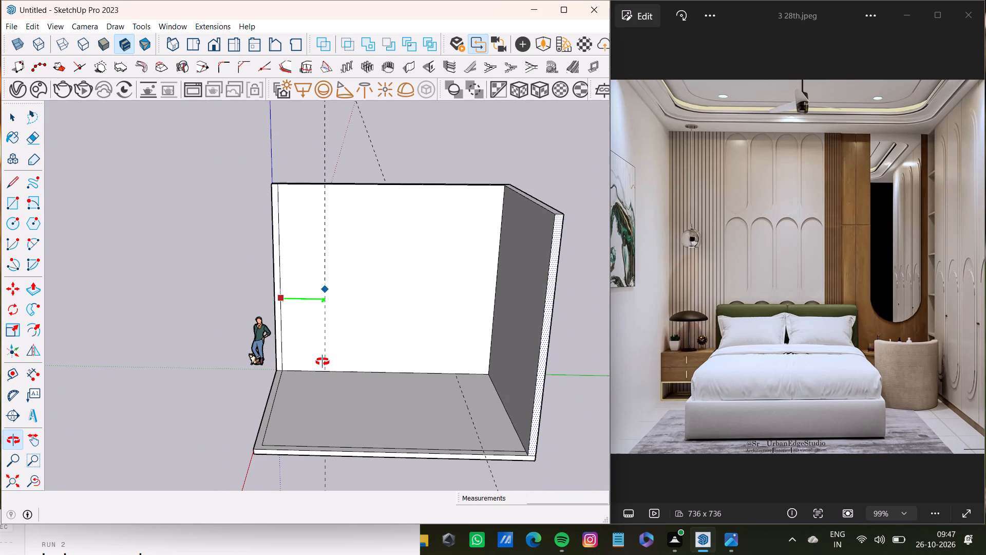
shift+middle_drag(323, 362, 321, 362)
scroll(331, 267, up, 5)
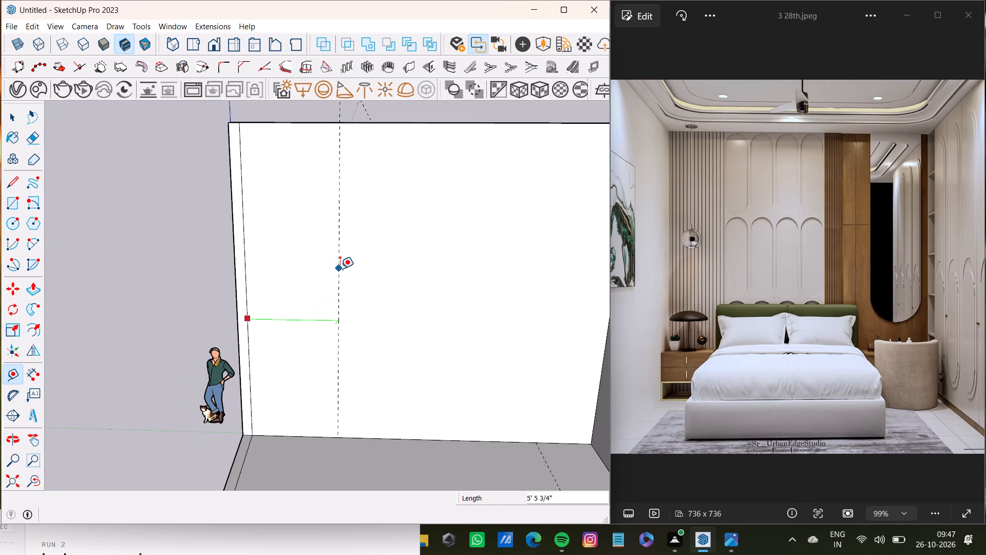
scroll(352, 269, down, 4)
middle_drag(352, 269, 342, 223)
scroll(339, 250, up, 3)
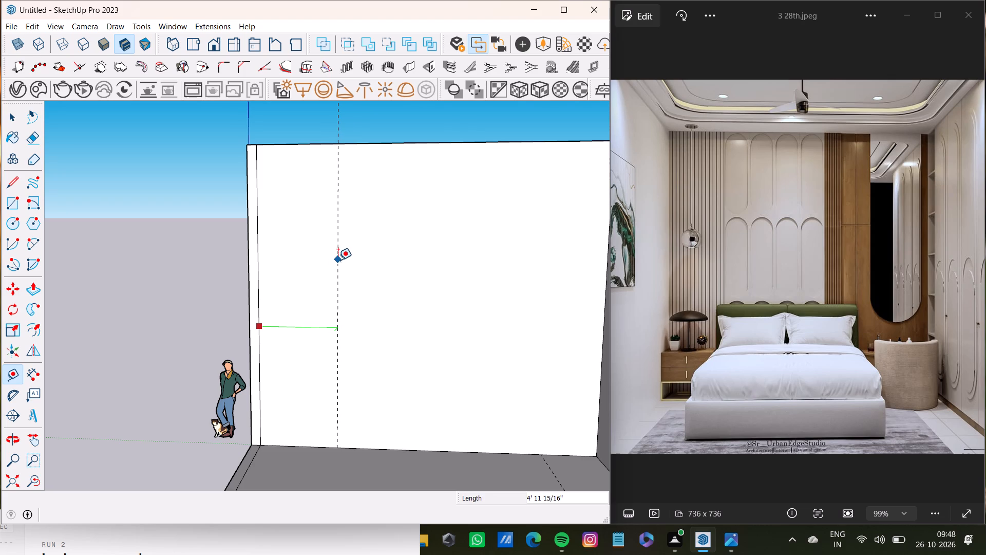
click(338, 260)
click(259, 292)
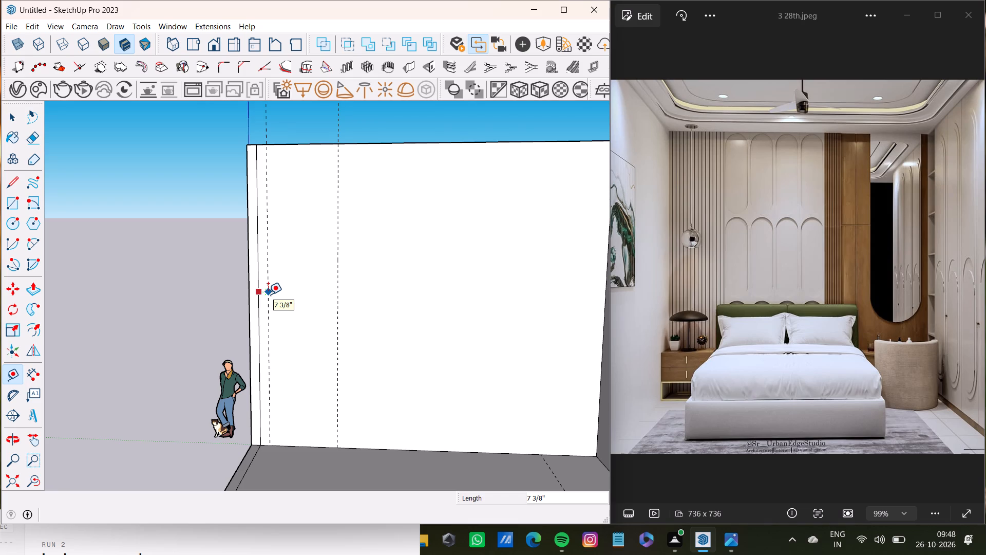
key(space)
Add two vertical guides on the back wall: one about 6' 5" right of the first guide, another about 6' 3" farther right.
scroll(271, 297, down, 3)
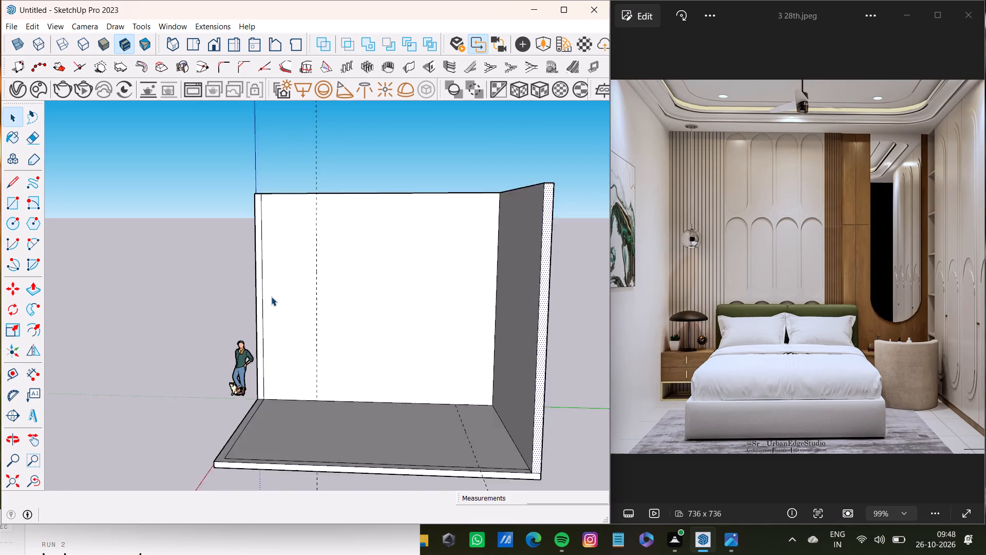
scroll(271, 297, down, 7)
middle_drag(271, 297, 279, 328)
scroll(306, 287, up, 10)
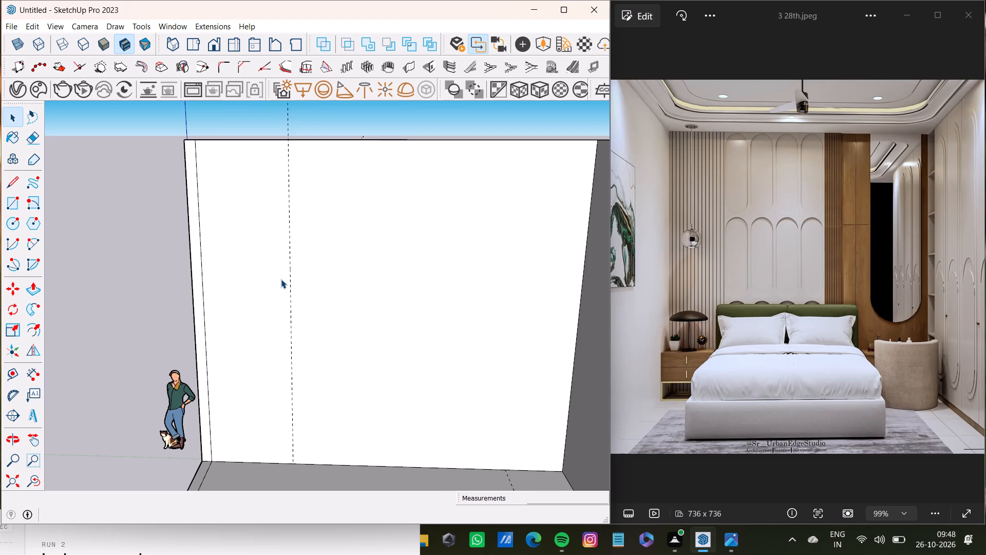
key(t)
scroll(280, 281, up, 7)
click(299, 293)
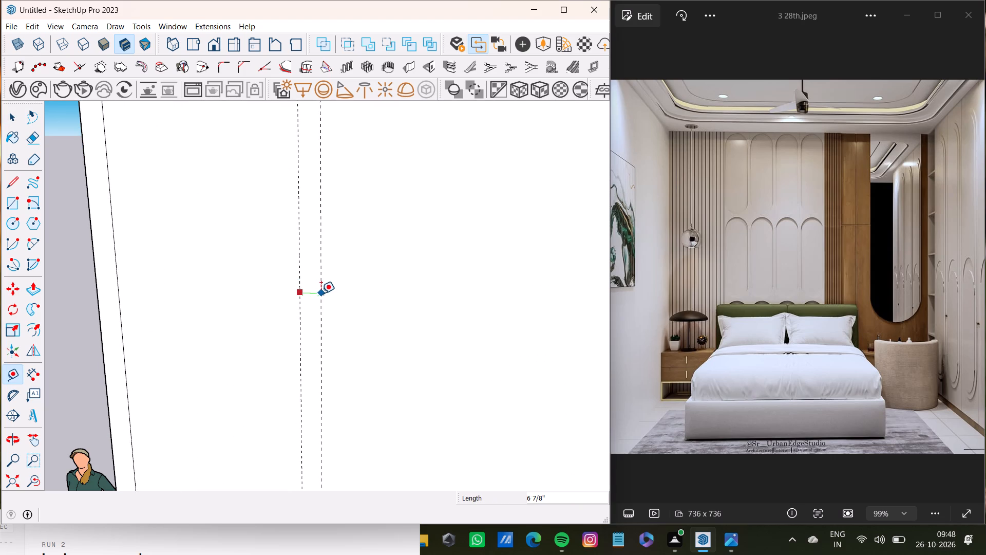
scroll(299, 223, down, 12)
shift+middle_drag(375, 297, 361, 323)
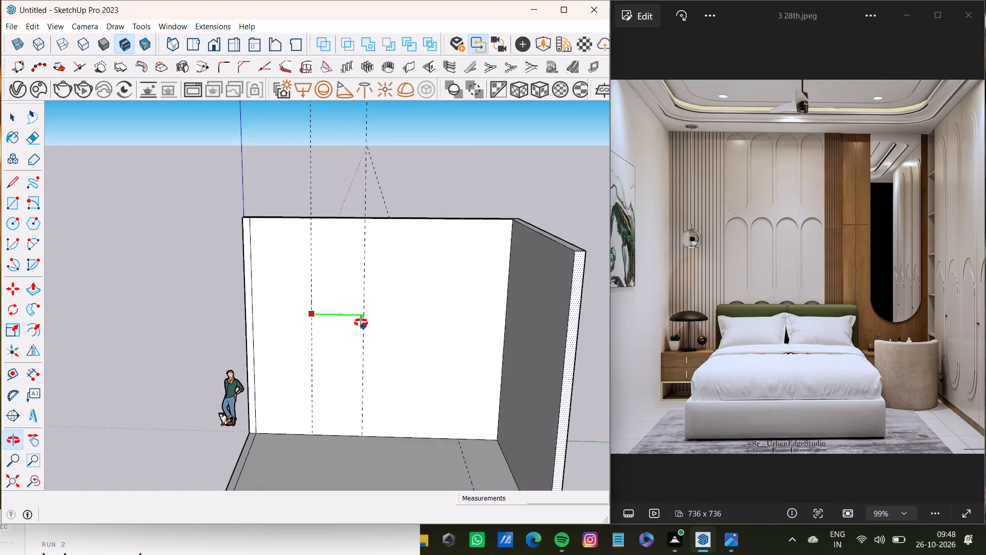
shift+middle_drag(361, 323, 354, 307)
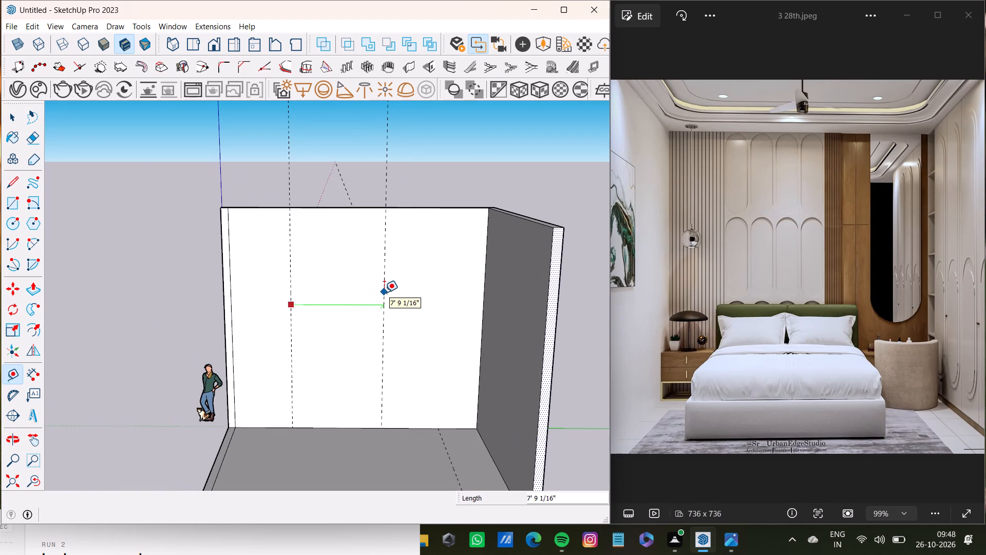
click(368, 292)
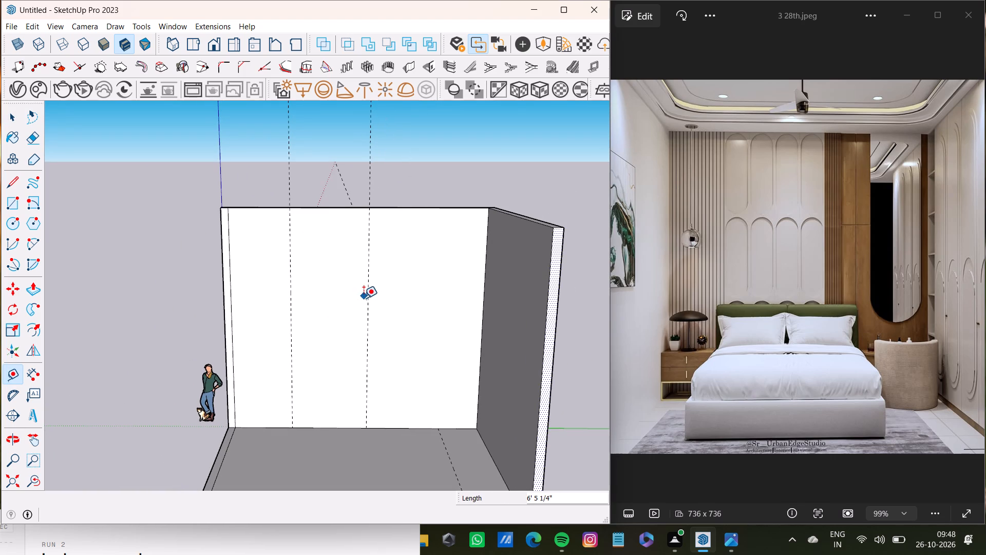
click(369, 299)
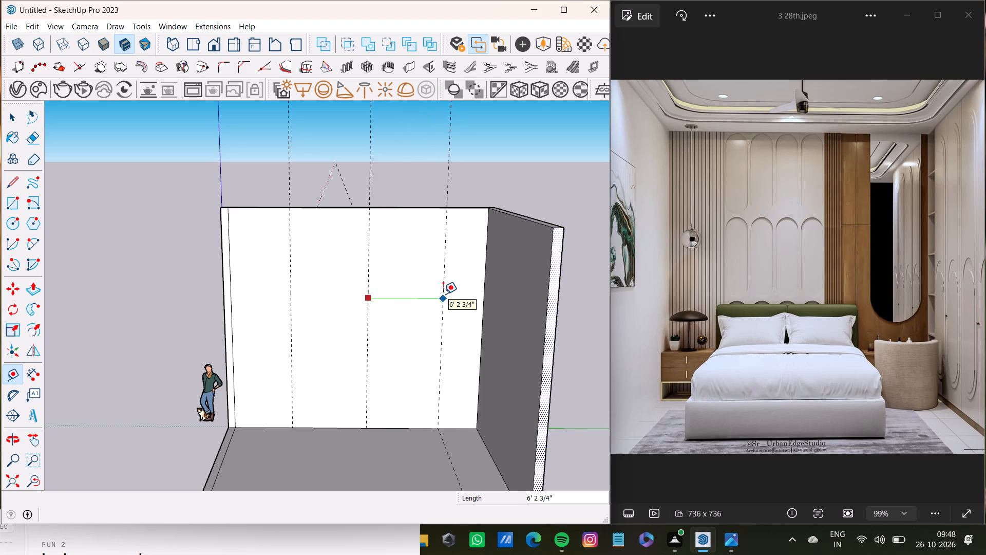
click(443, 294)
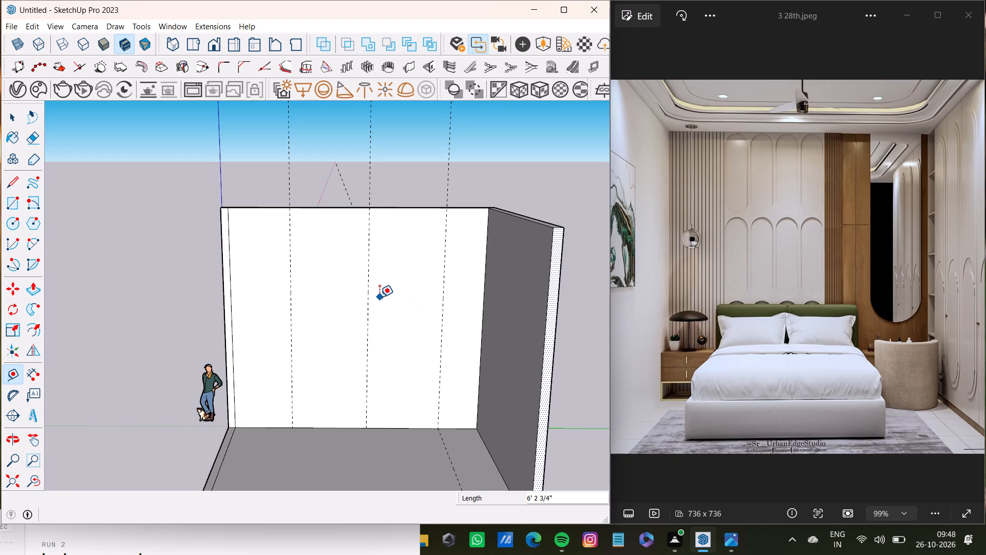
Place a vertical guide on the back wall about 1' 5 3/8" to the right of the middle guide.
scroll(363, 336, up, 8)
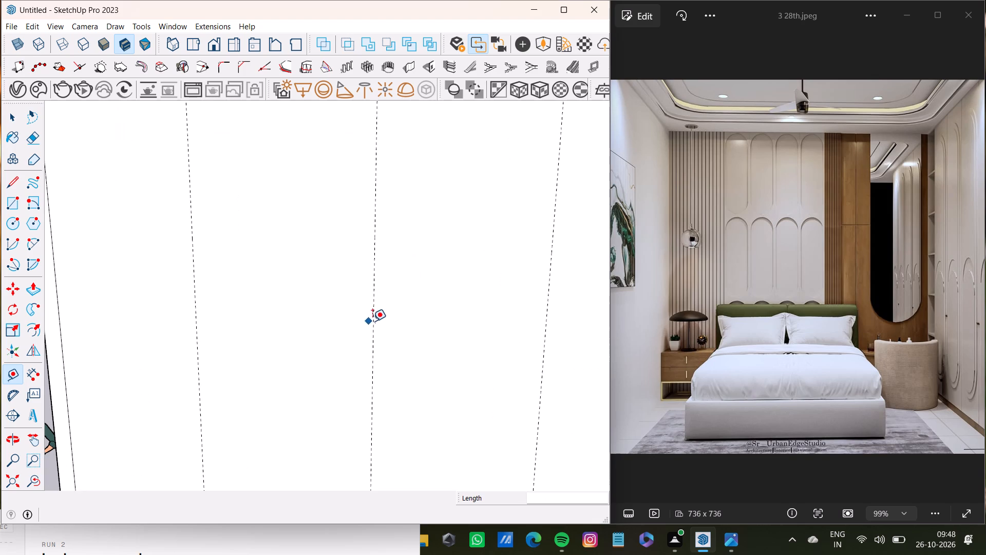
click(375, 323)
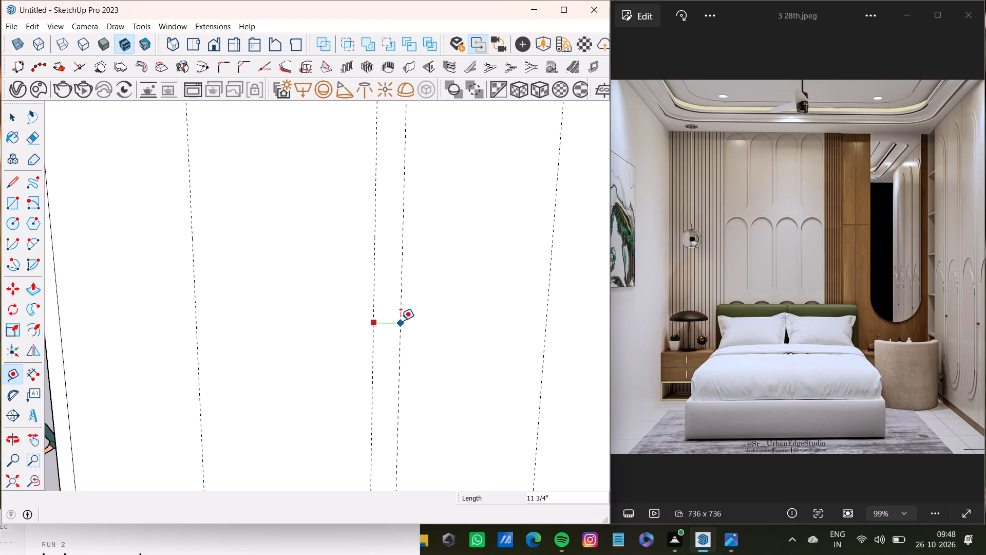
scroll(401, 321, down, 8)
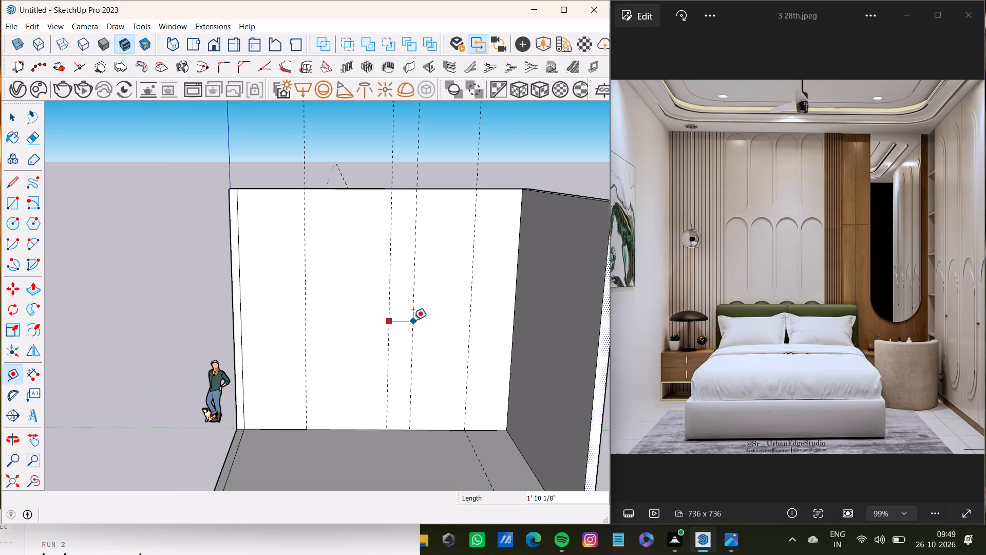
scroll(413, 320, down, 4)
shift+middle_drag(413, 320, 409, 334)
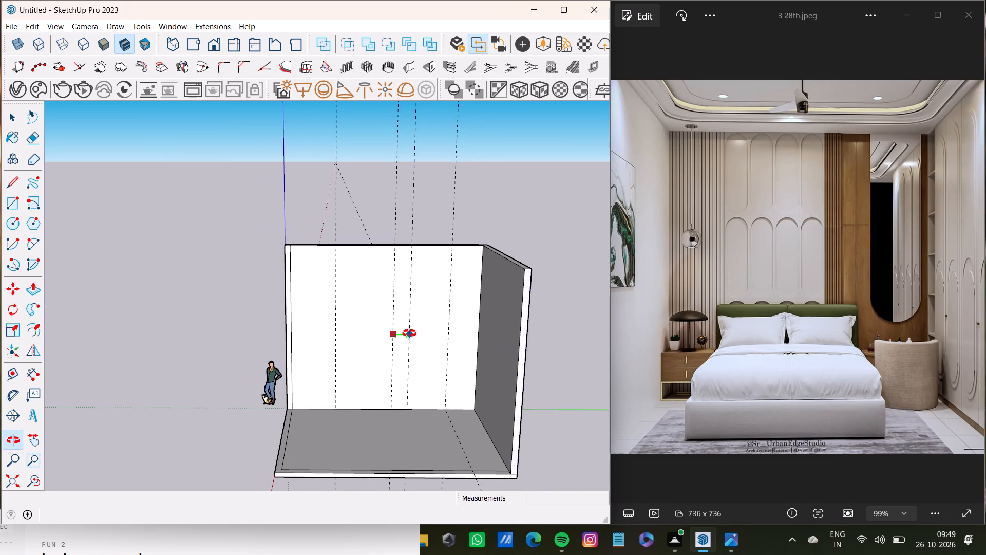
shift+middle_drag(409, 334, 415, 310)
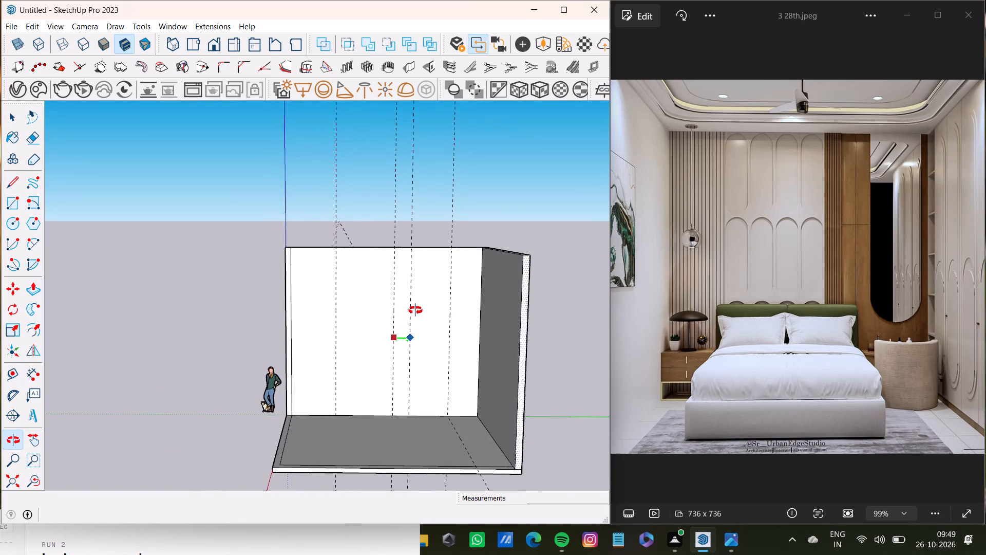
shift+middle_drag(415, 310, 401, 330)
scroll(404, 313, up, 8)
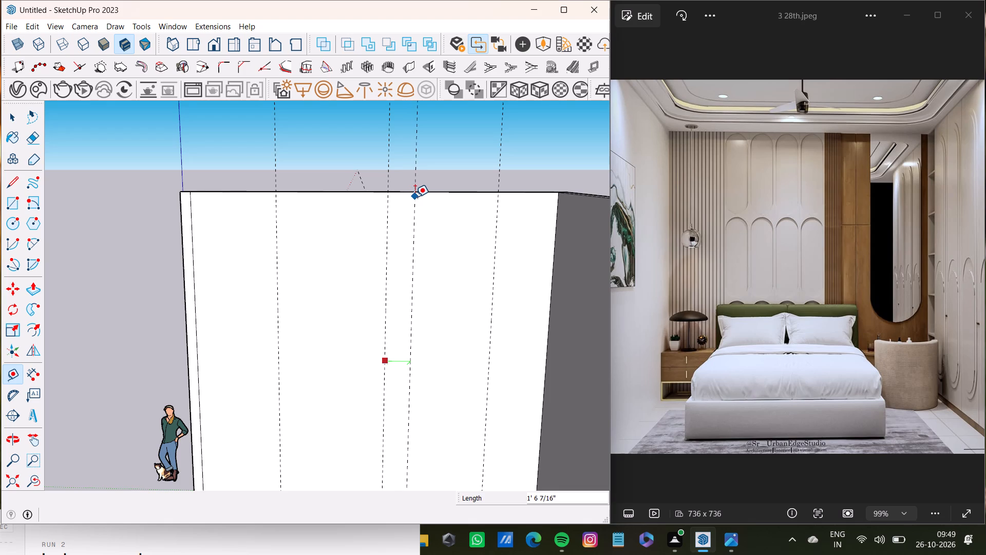
click(413, 197)
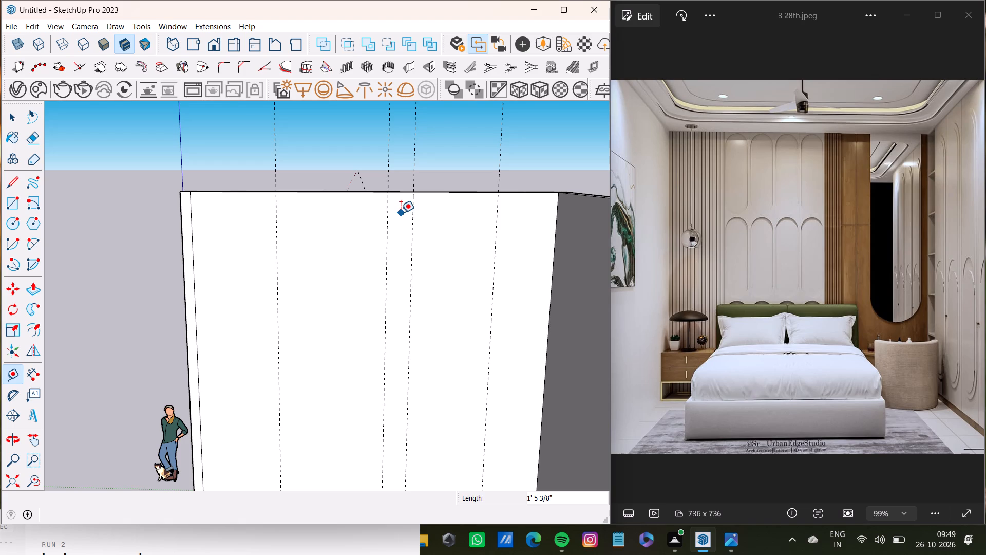
Examine the spacing of the vertical guides across the back wall, from the whole wall to its left section.
scroll(405, 262, up, 4)
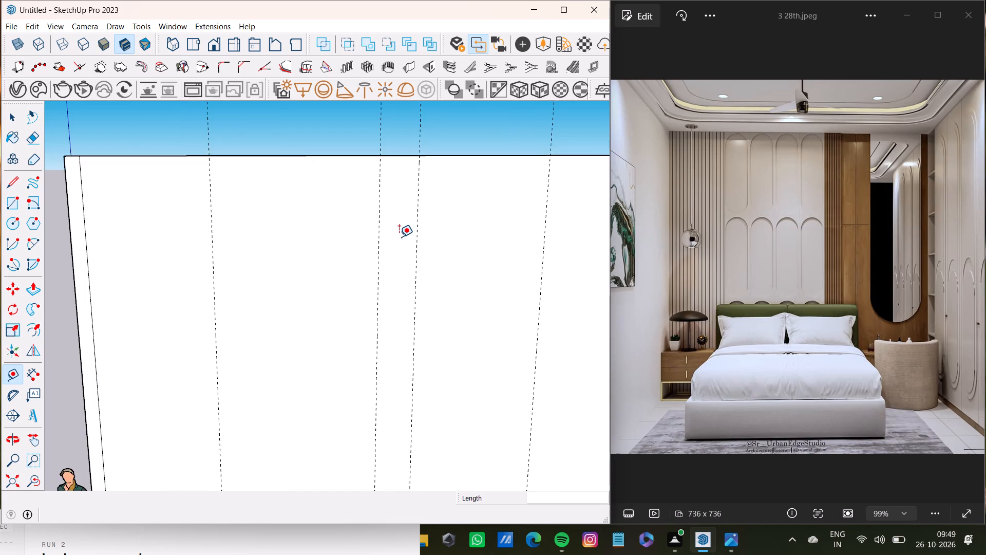
scroll(399, 237, down, 8)
shift+middle_drag(407, 249, 377, 307)
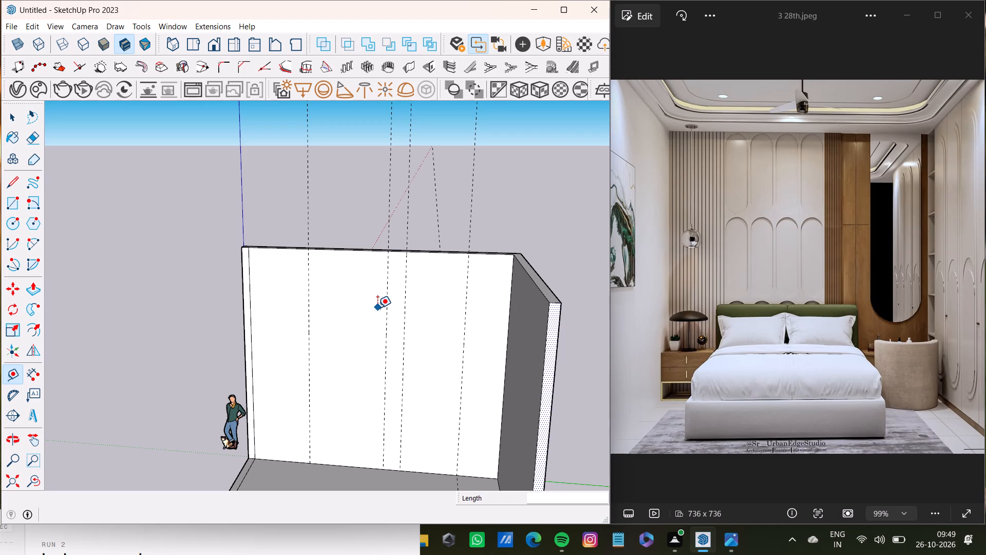
scroll(377, 308, down, 20)
scroll(377, 308, down, 6)
scroll(409, 345, down, 3)
scroll(343, 371, up, 11)
middle_drag(329, 353, 343, 322)
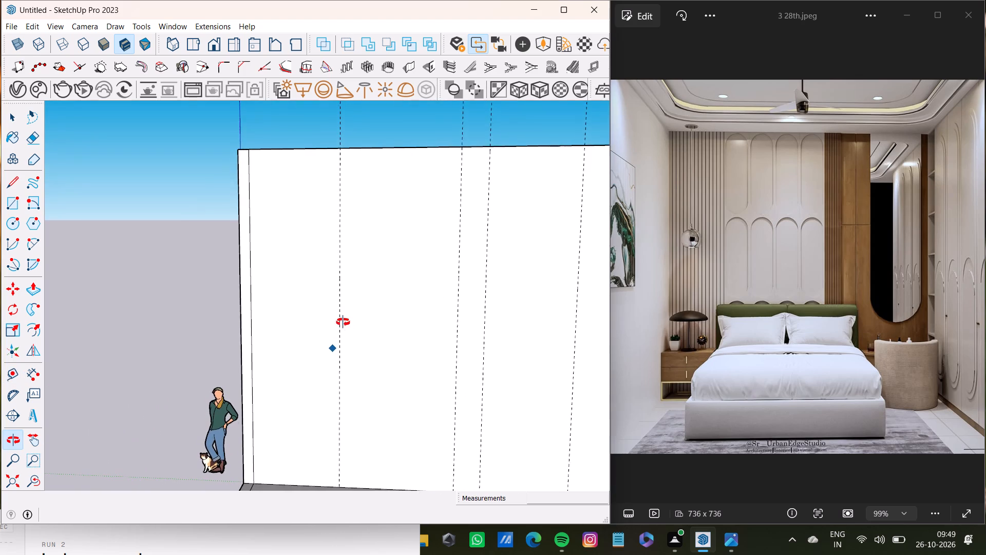
middle_drag(343, 322, 338, 319)
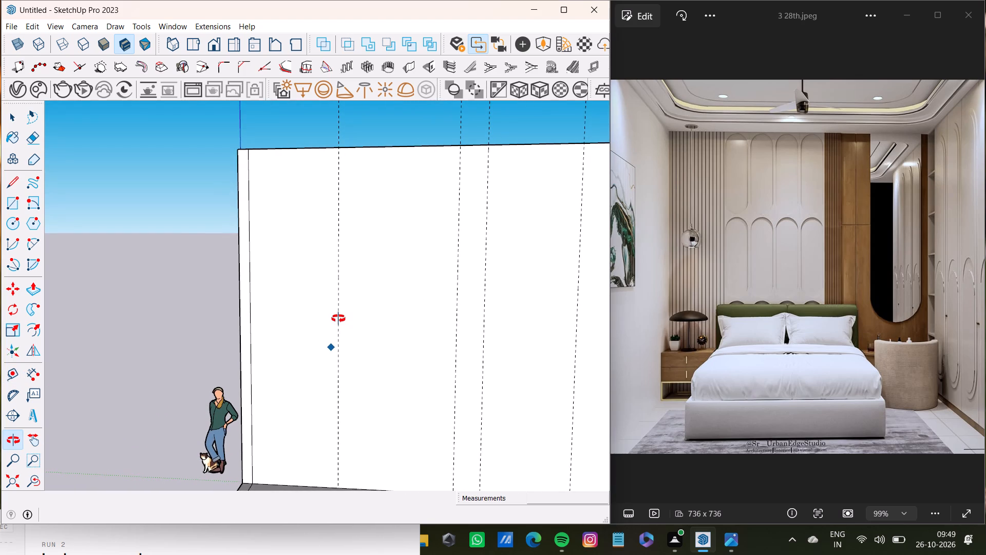
Place a horizontal guide on the back wall 9" below its top edge.
middle_drag(338, 319, 367, 350)
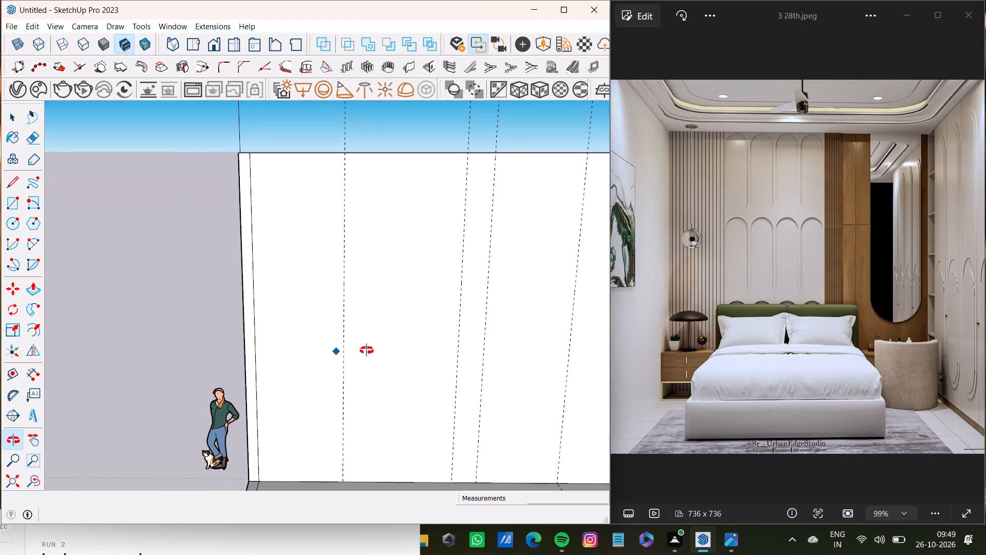
middle_drag(367, 350, 367, 351)
scroll(333, 245, down, 4)
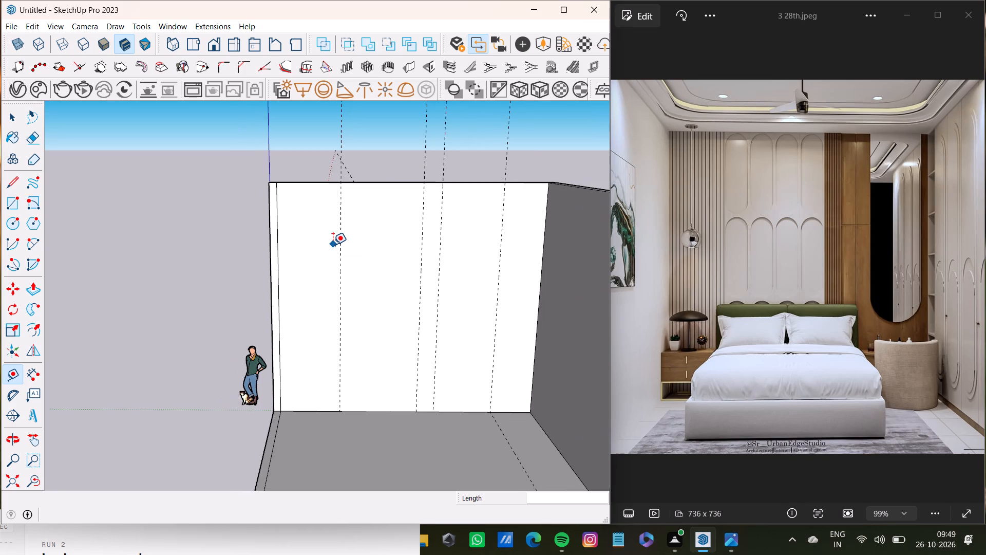
shift+middle_drag(333, 245, 327, 229)
scroll(357, 190, up, 8)
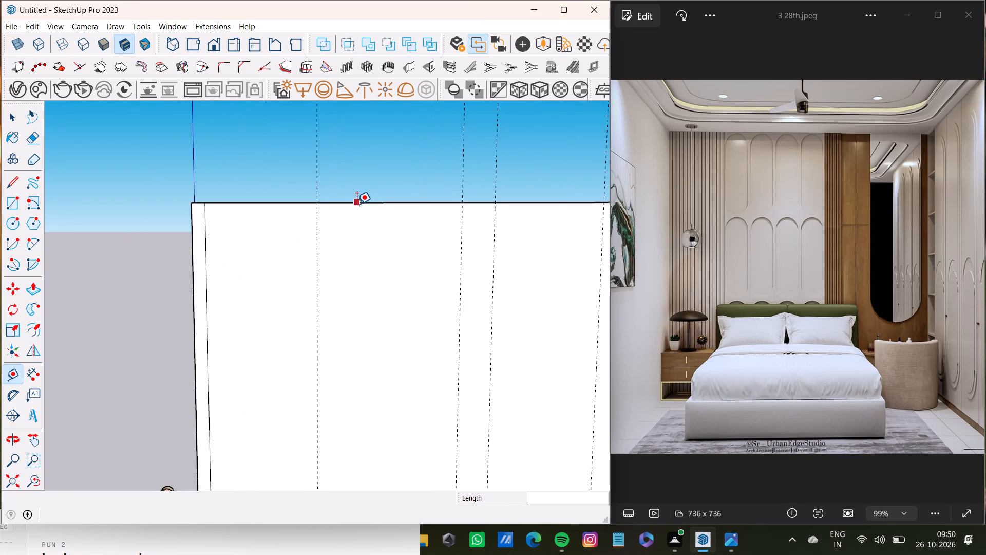
scroll(357, 204, up, 2)
click(370, 203)
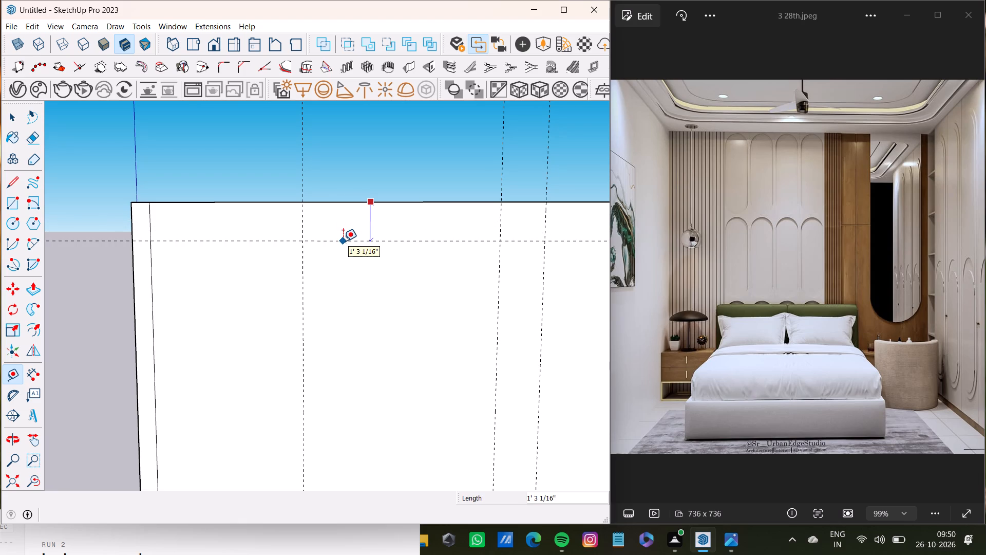
text(9")
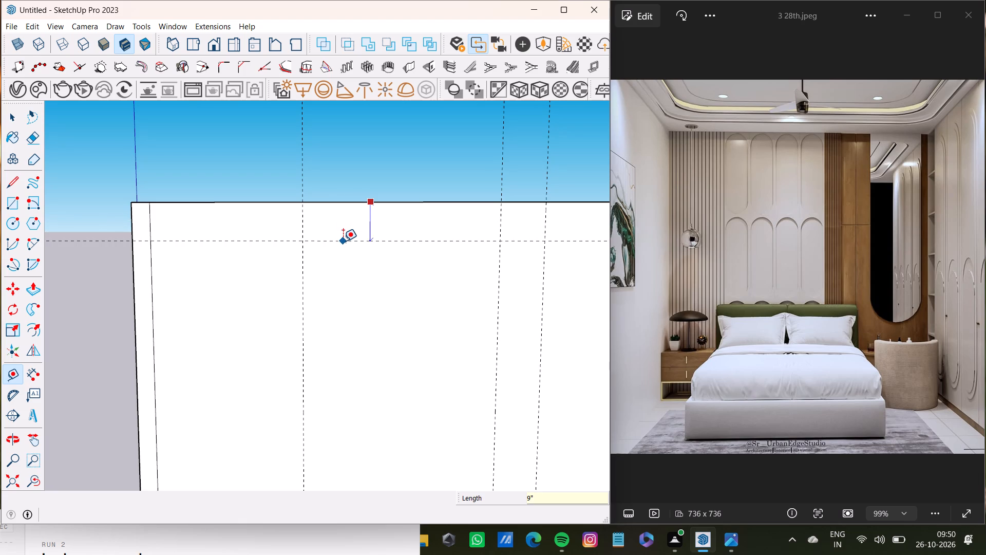
key(Return)
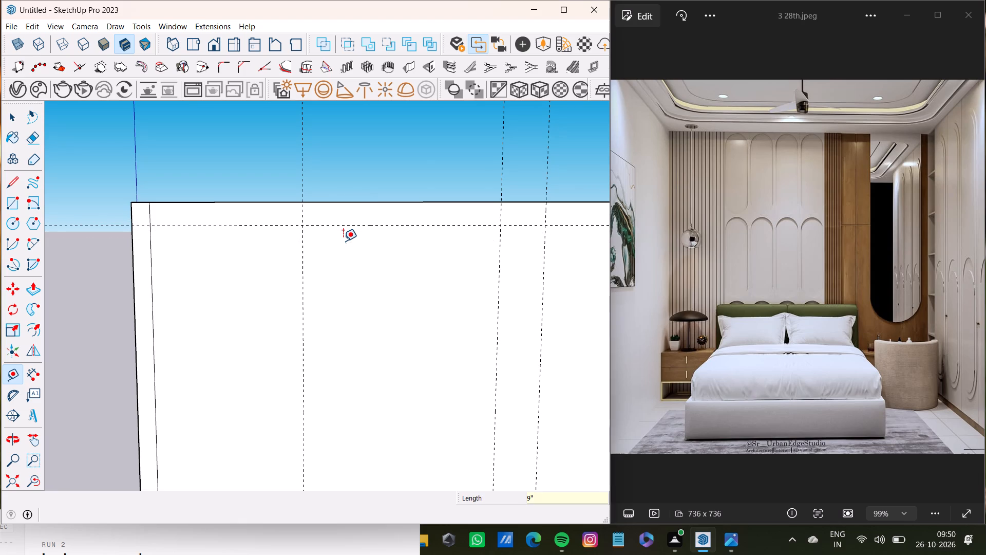
Draw a line along the horizontal guide across the back wall, from its outer left edge to the right corner.
key(l)
click(131, 225)
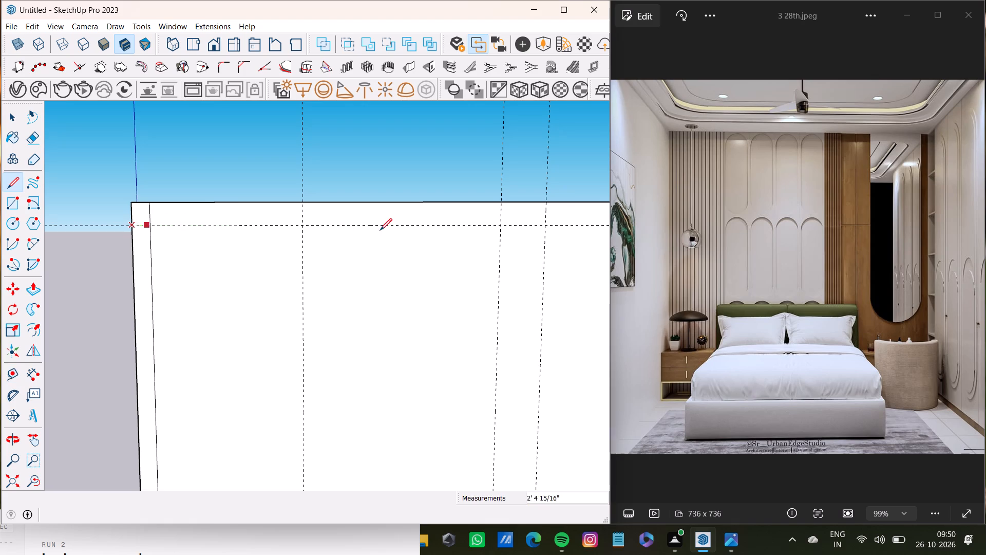
scroll(444, 231, down, 8)
middle_drag(506, 237, 363, 238)
scroll(456, 230, up, 4)
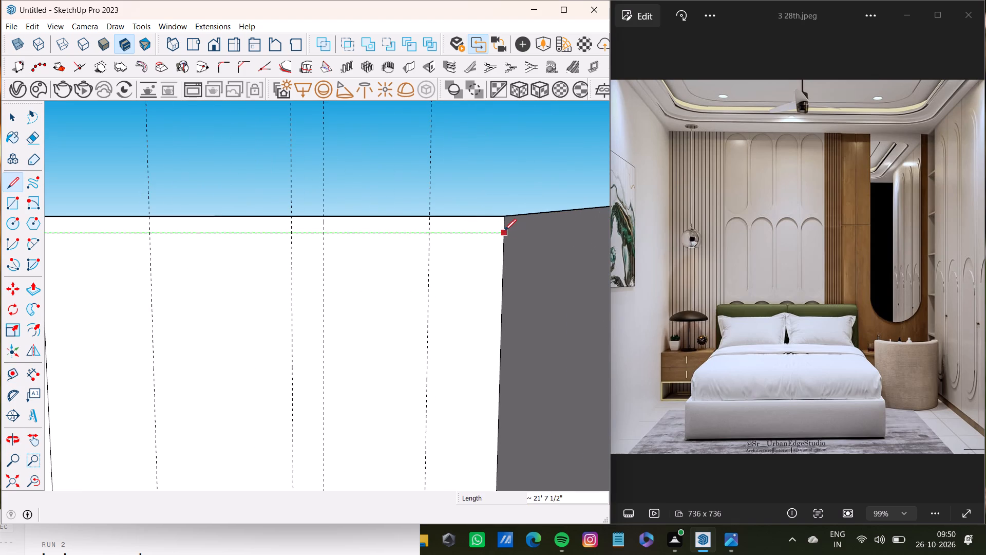
click(504, 230)
key(space)
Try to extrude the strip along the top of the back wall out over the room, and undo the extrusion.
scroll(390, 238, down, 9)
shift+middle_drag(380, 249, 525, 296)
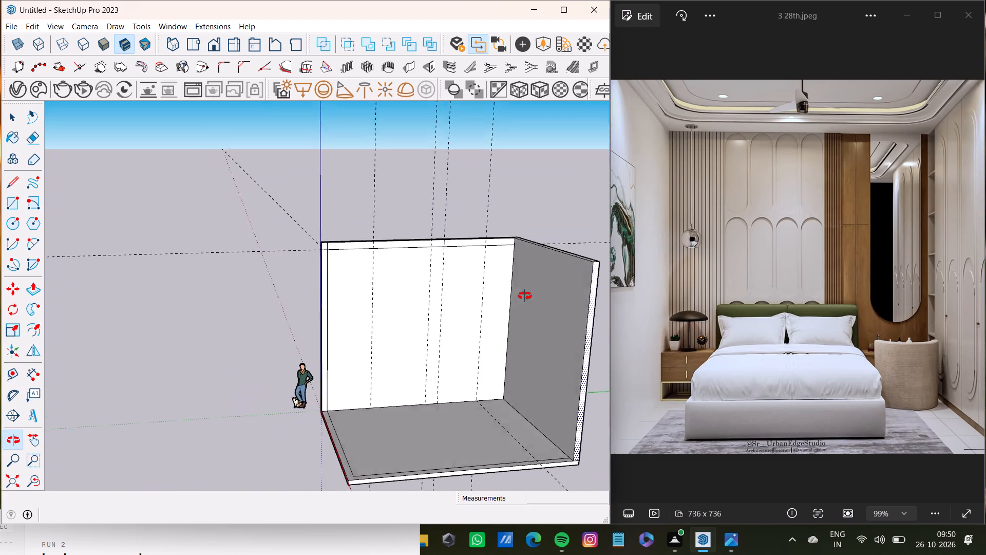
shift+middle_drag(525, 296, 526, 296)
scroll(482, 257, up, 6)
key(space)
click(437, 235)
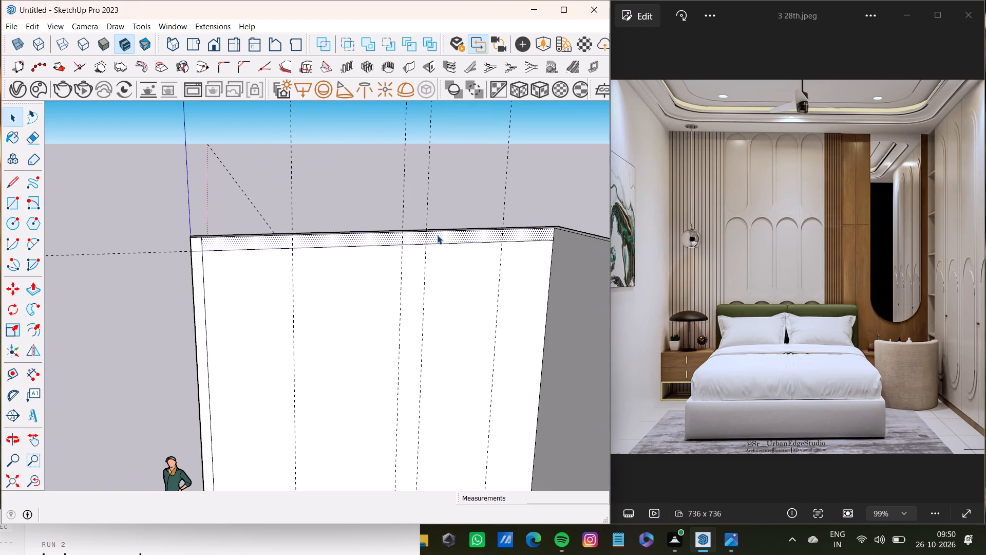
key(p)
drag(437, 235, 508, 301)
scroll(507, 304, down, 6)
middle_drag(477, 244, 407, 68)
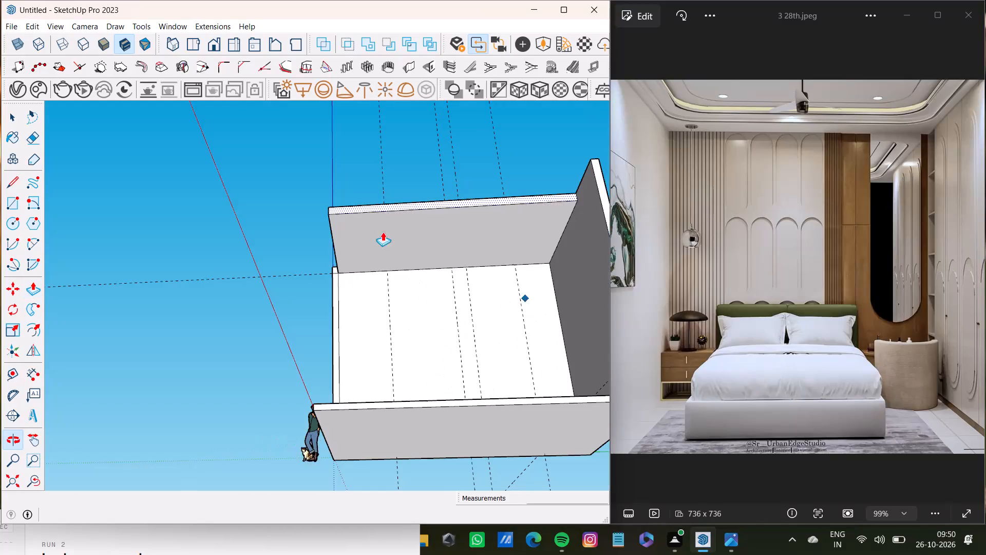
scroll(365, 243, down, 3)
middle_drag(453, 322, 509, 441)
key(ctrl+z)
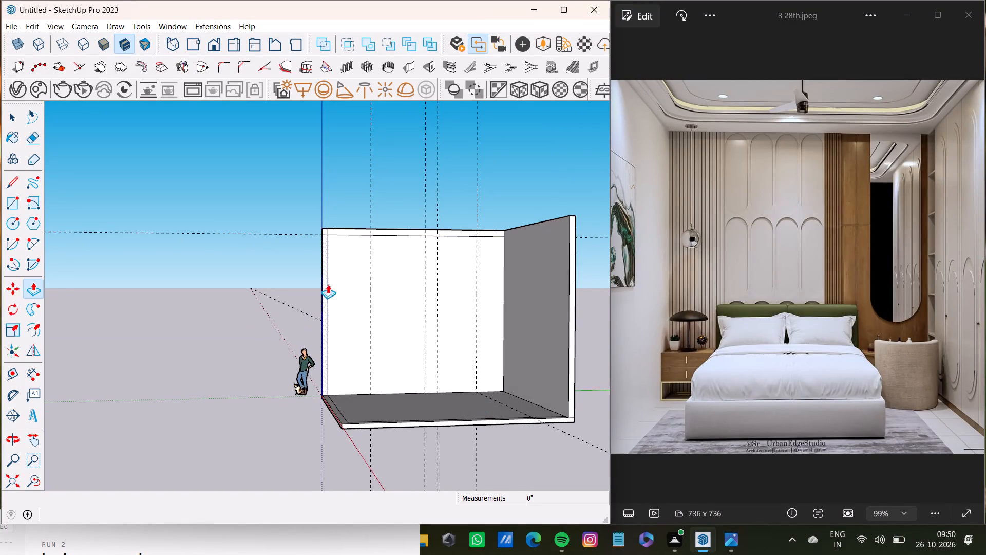
Examine the back wall with its top strip, left end strip and vertical guides from several angles.
middle_drag(424, 292, 361, 319)
scroll(361, 319, down, 1)
key(space)
scroll(354, 258, up, 4)
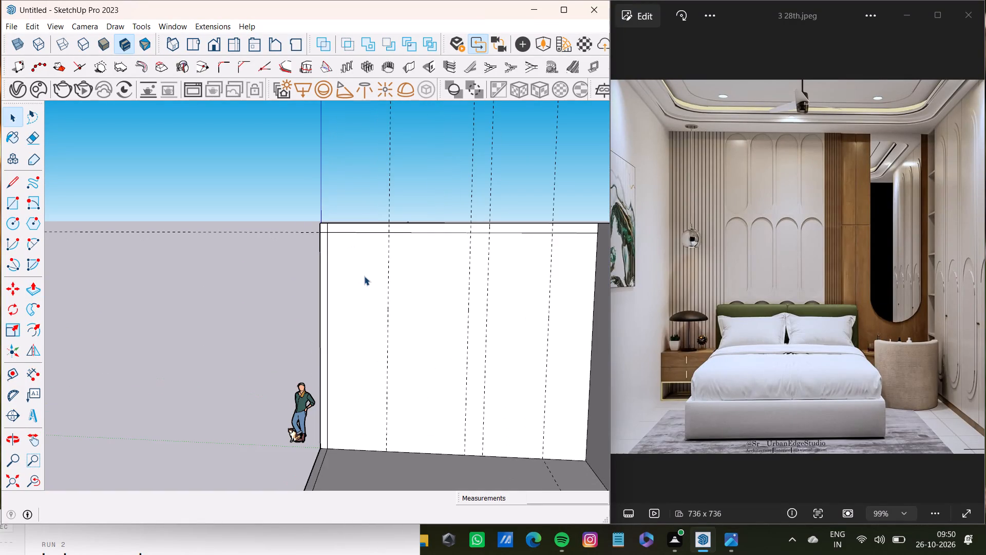
scroll(365, 277, down, 7)
middle_drag(365, 277, 366, 334)
scroll(367, 334, up, 9)
middle_drag(396, 299, 404, 239)
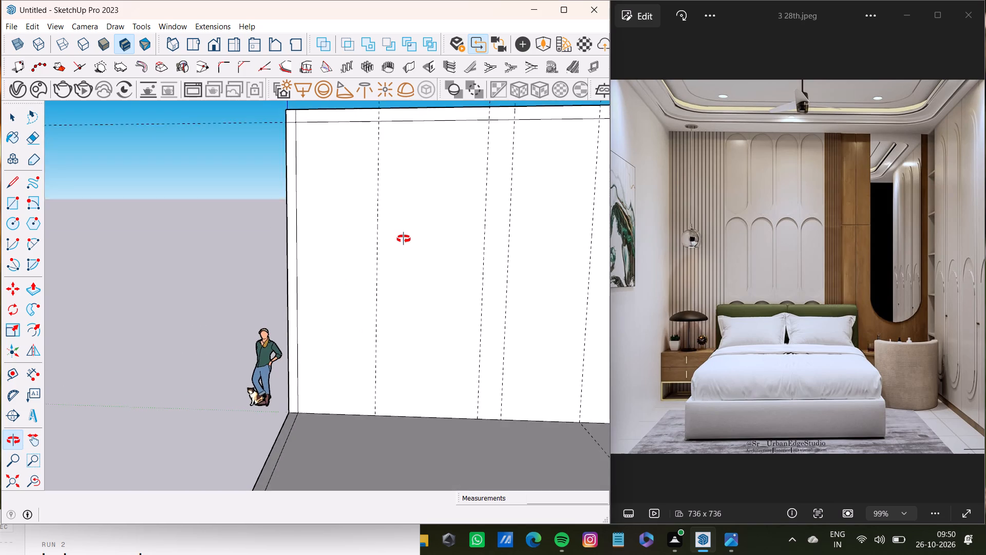
middle_drag(404, 239, 404, 238)
key(t)
scroll(315, 170, up, 5)
scroll(330, 172, down, 9)
shift+middle_drag(338, 178, 354, 264)
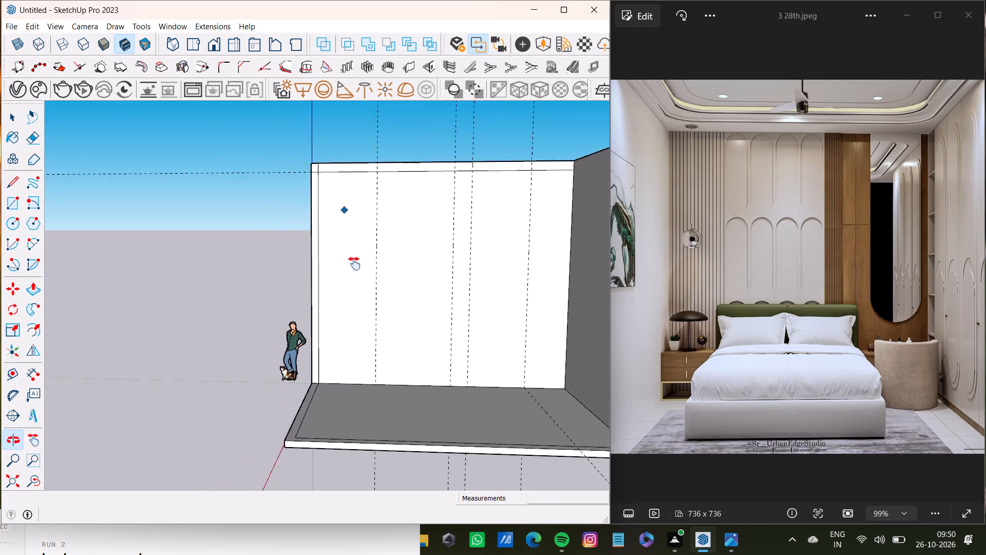
shift+middle_drag(354, 264, 367, 240)
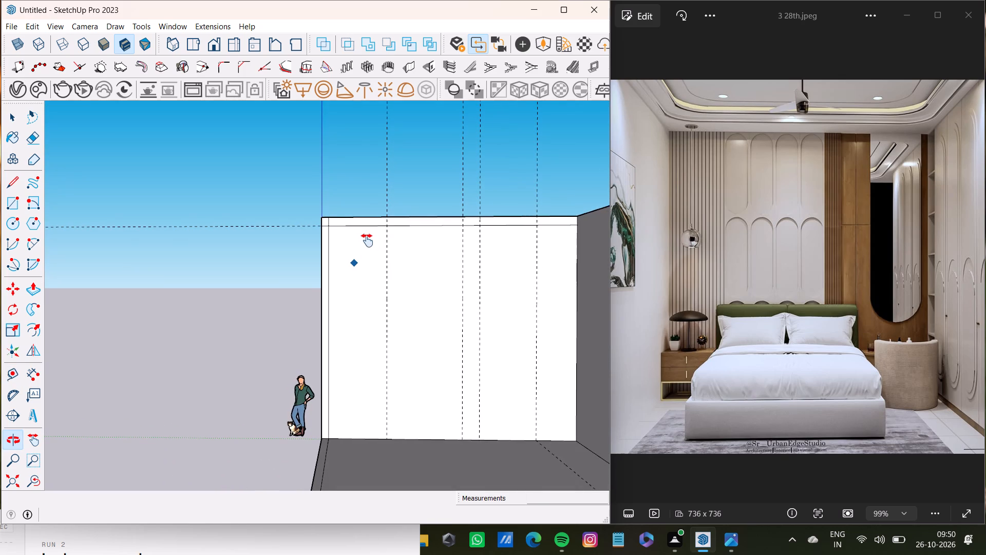
shift+middle_drag(367, 240, 327, 239)
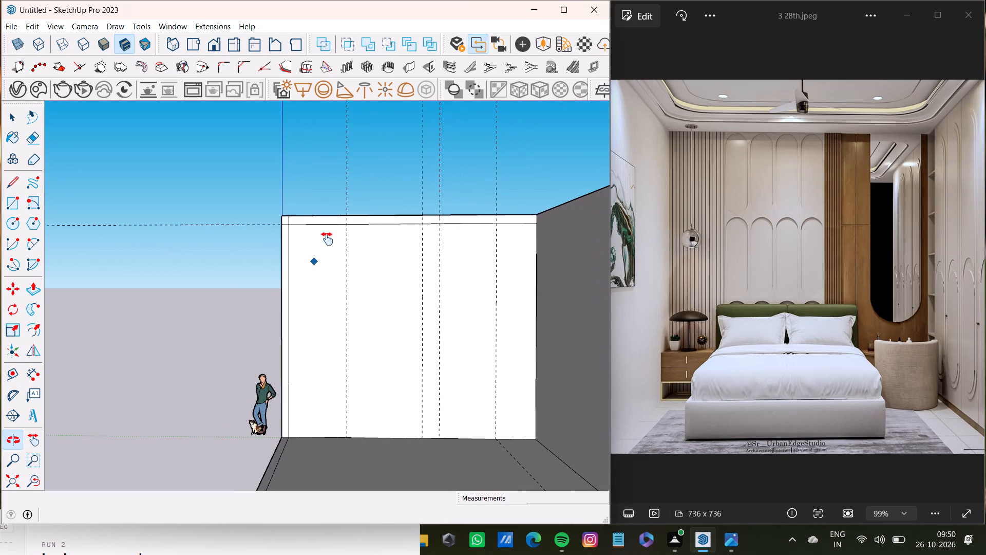
shift+middle_drag(327, 239, 337, 246)
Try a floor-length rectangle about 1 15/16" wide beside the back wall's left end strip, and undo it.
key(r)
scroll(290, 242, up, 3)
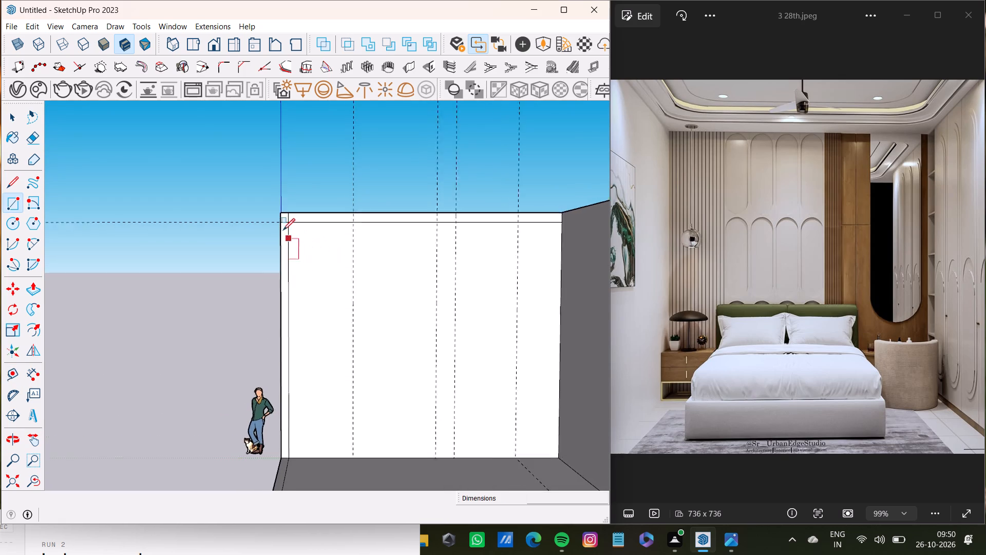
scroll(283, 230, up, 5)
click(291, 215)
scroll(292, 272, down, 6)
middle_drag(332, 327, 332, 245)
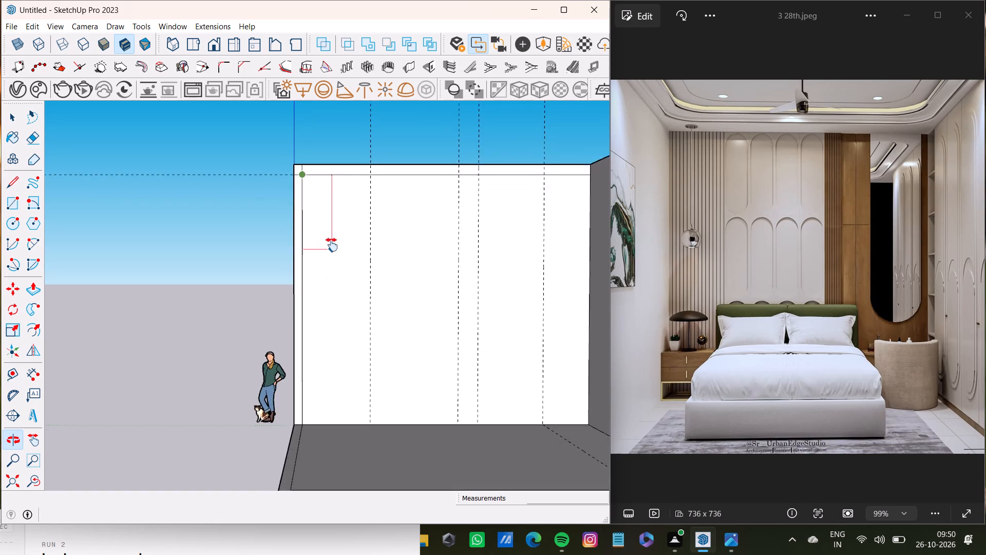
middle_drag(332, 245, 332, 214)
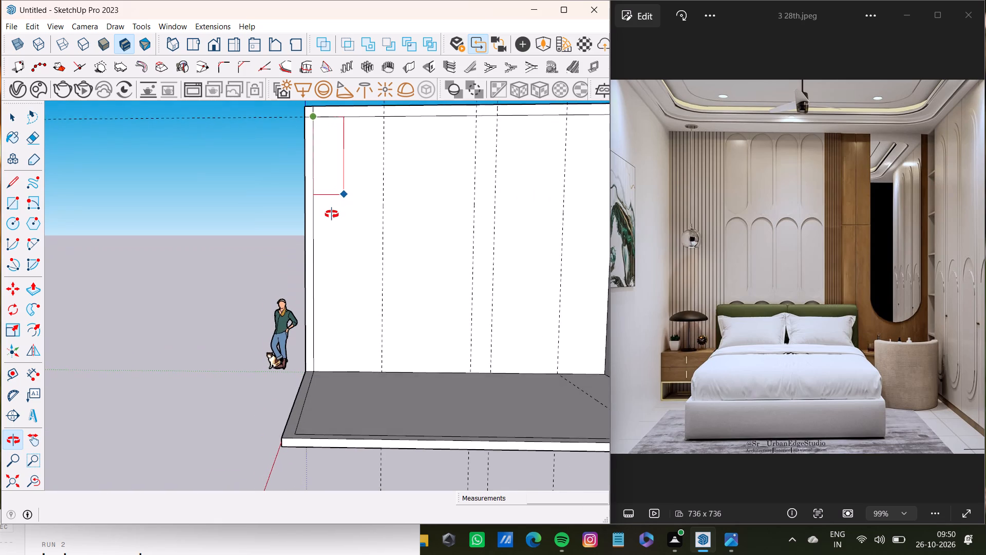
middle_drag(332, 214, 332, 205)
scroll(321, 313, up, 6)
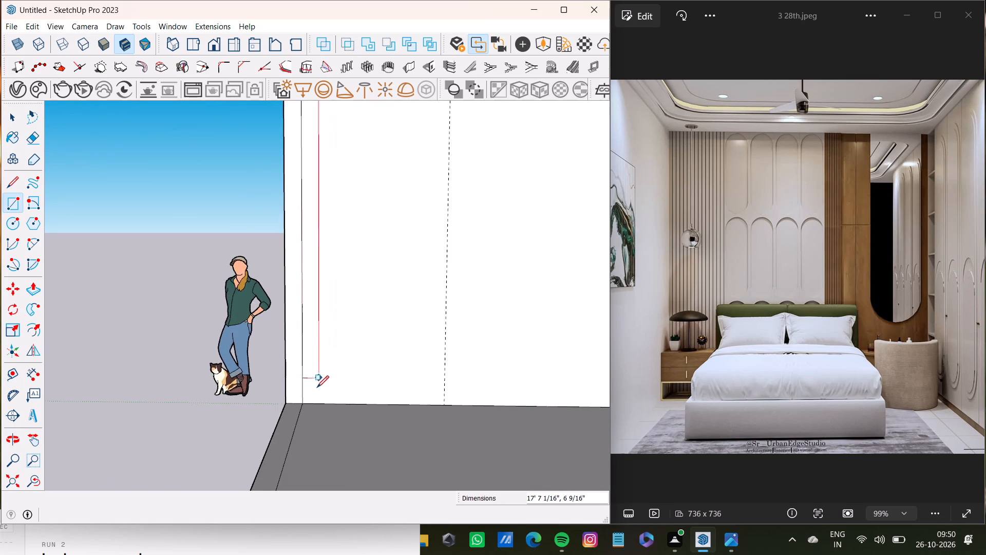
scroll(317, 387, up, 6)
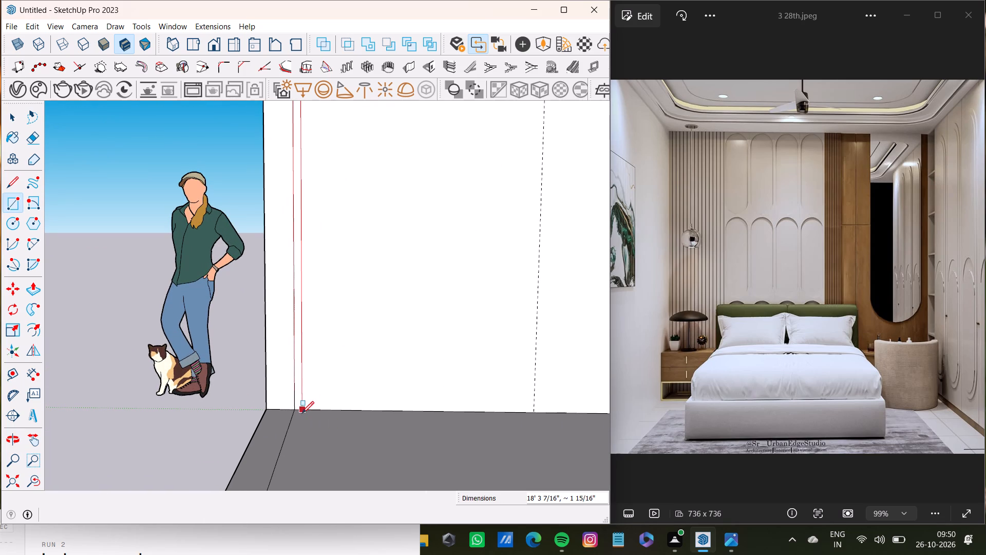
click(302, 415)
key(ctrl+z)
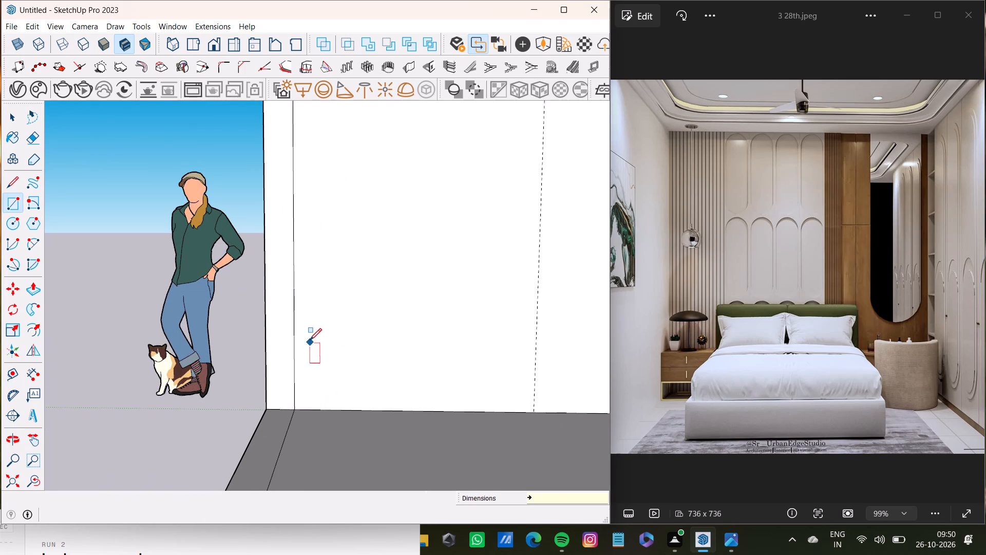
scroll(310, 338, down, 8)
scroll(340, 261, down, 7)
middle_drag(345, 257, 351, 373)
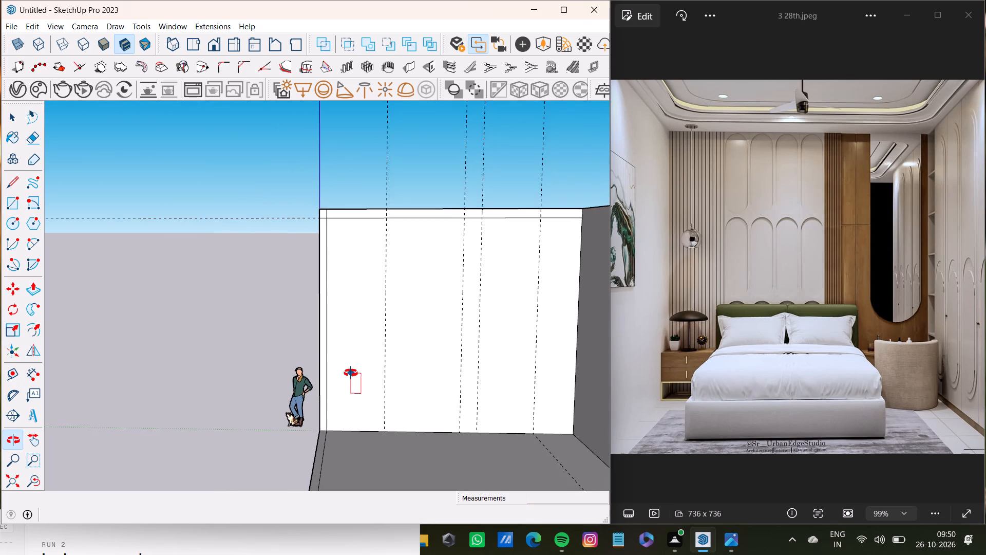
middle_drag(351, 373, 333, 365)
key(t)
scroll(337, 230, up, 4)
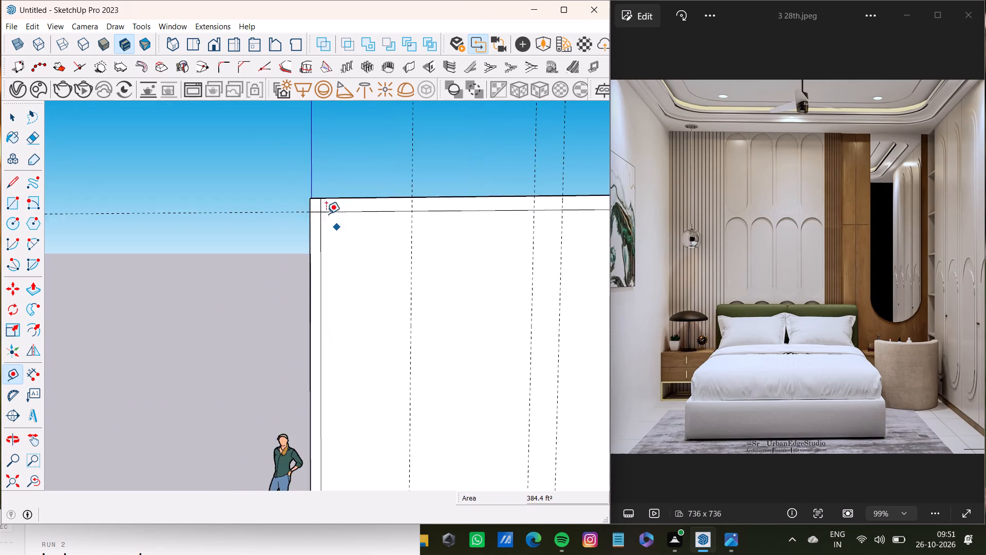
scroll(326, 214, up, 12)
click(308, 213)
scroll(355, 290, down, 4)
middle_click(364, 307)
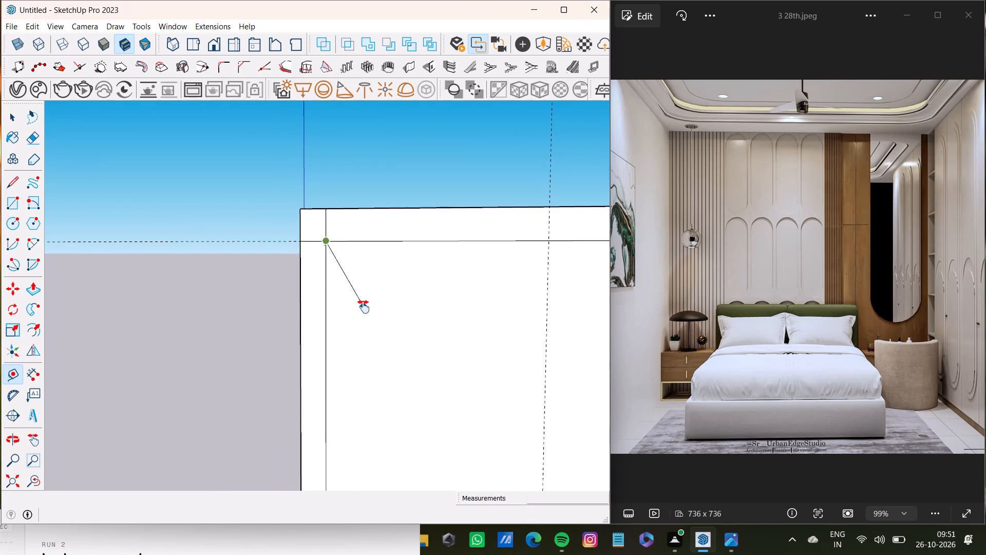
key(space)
Draw a rectangle about 1 3/16" wide and 18' 3 7/16" high beside the left end strip, from the top strip's line to the floor.
text(r)
scroll(306, 257, up, 7)
click(334, 232)
scroll(359, 274, down, 2)
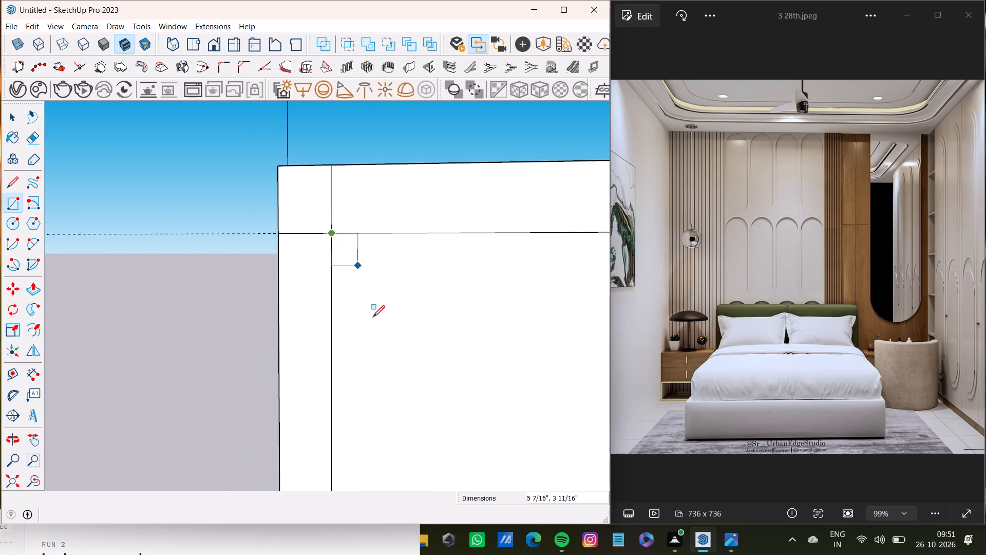
scroll(373, 317, down, 3)
shift+middle_drag(371, 325, 348, 218)
scroll(384, 360, down, 6)
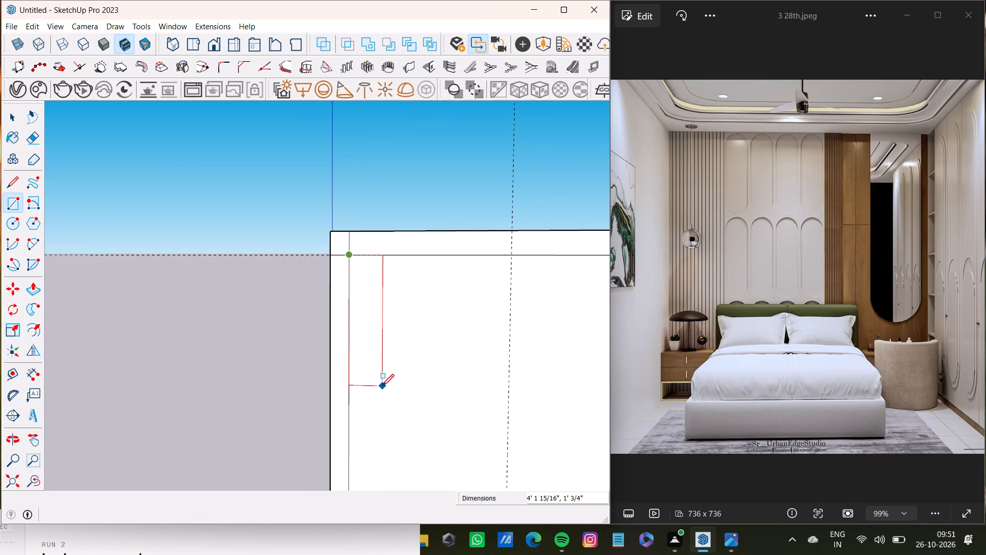
shift+middle_drag(382, 386, 380, 347)
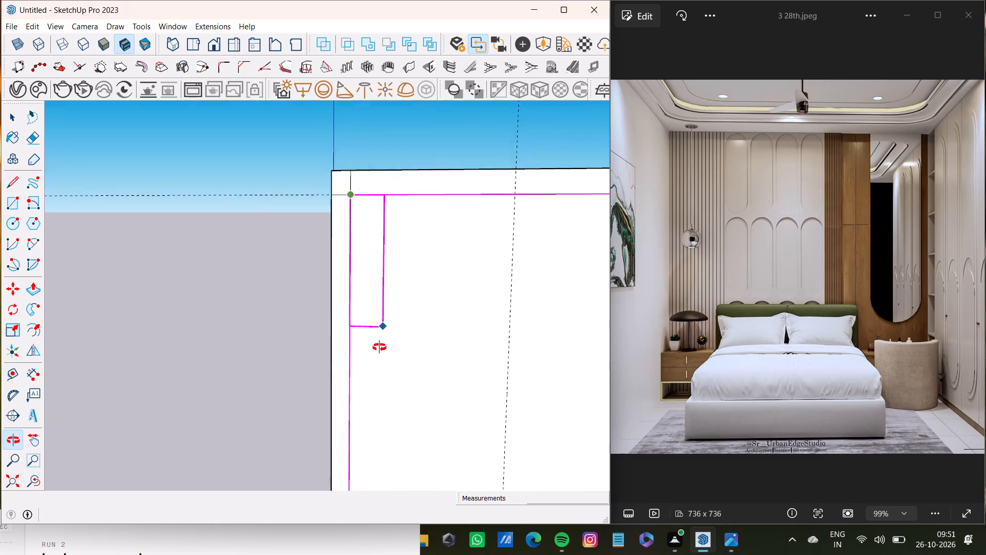
shift+middle_drag(380, 347, 378, 352)
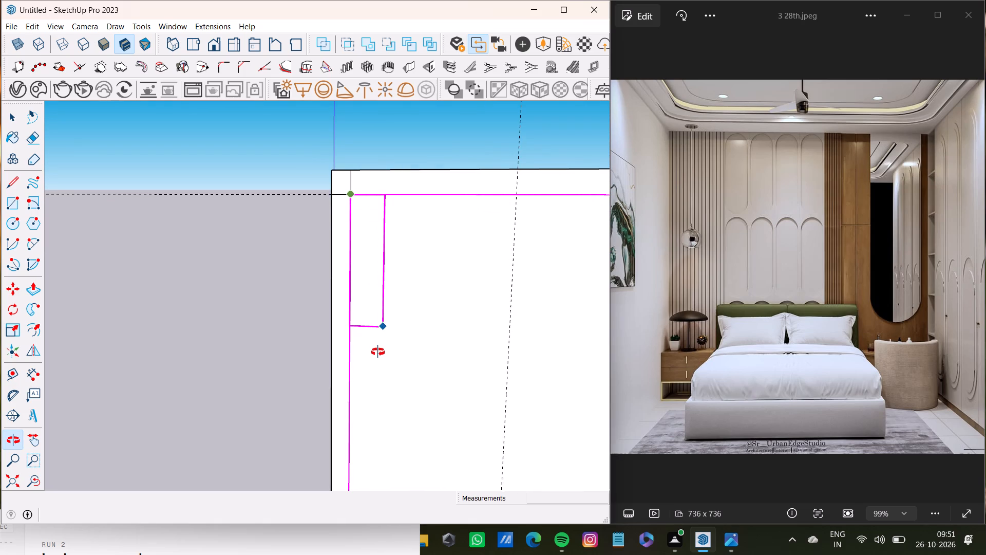
shift+middle_drag(378, 352, 362, 273)
scroll(364, 356, down, 3)
shift+middle_drag(364, 366, 364, 298)
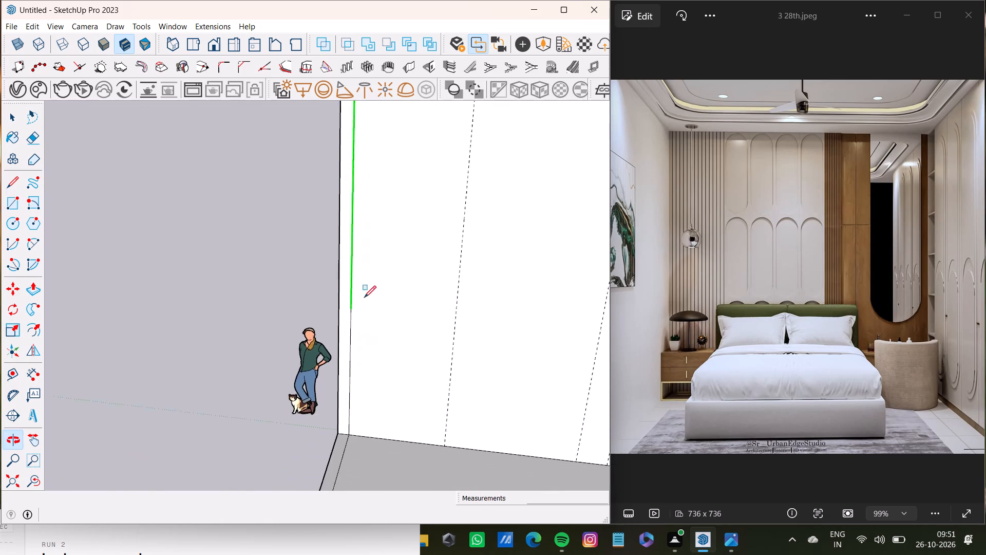
scroll(358, 394, up, 8)
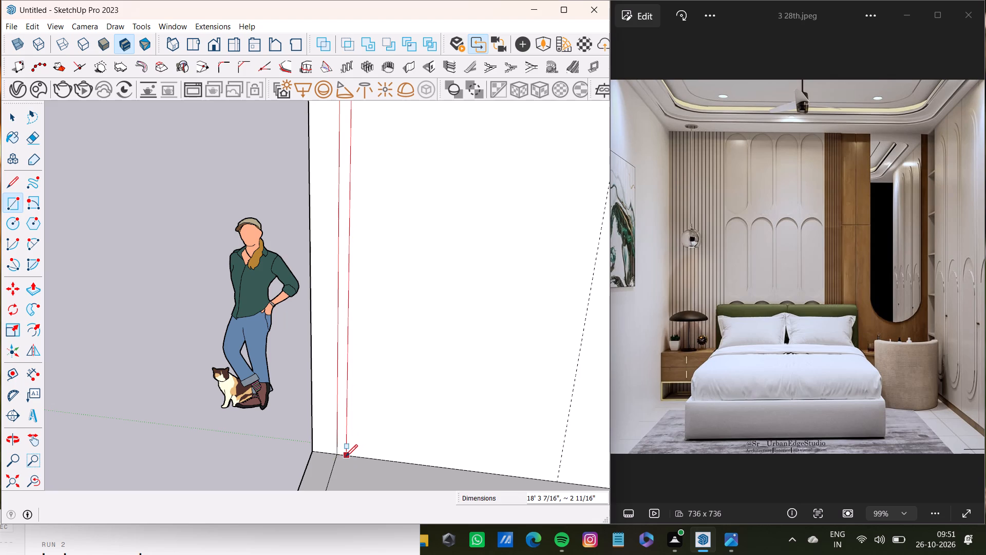
scroll(346, 456, up, 8)
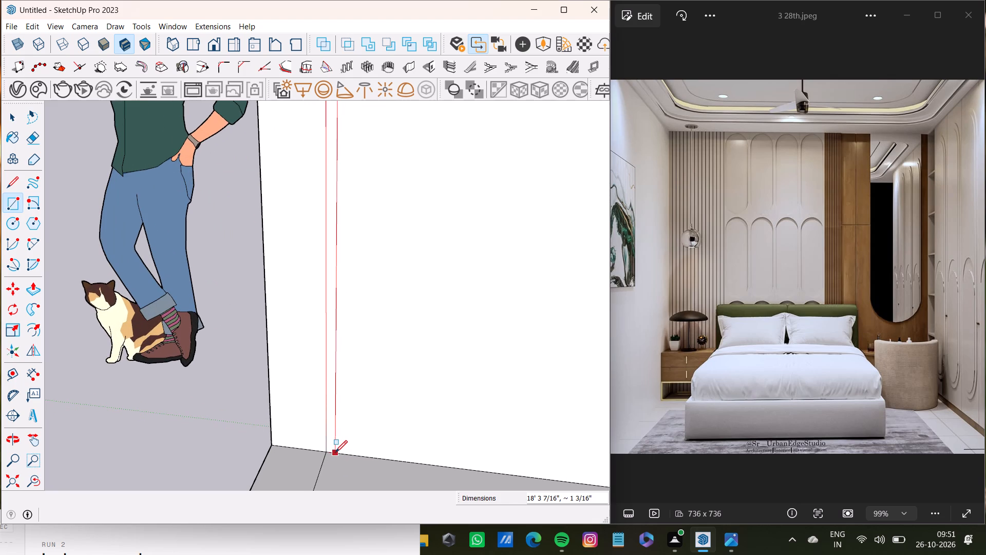
click(334, 452)
key(space)
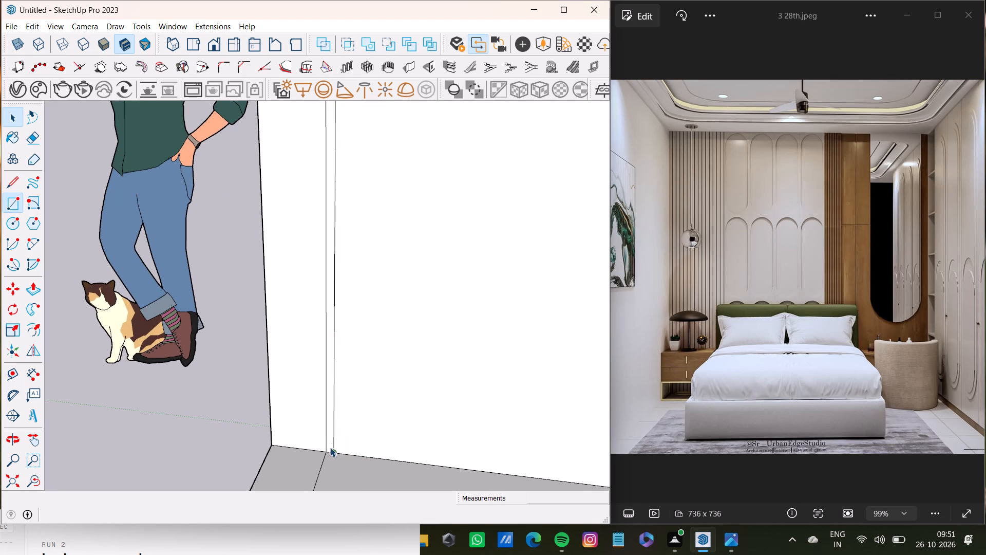
Push/Pull the narrow floor-length strip beside the left end strip about 1 5/16" out from the back wall, forming a slat.
click(327, 443)
click(329, 448)
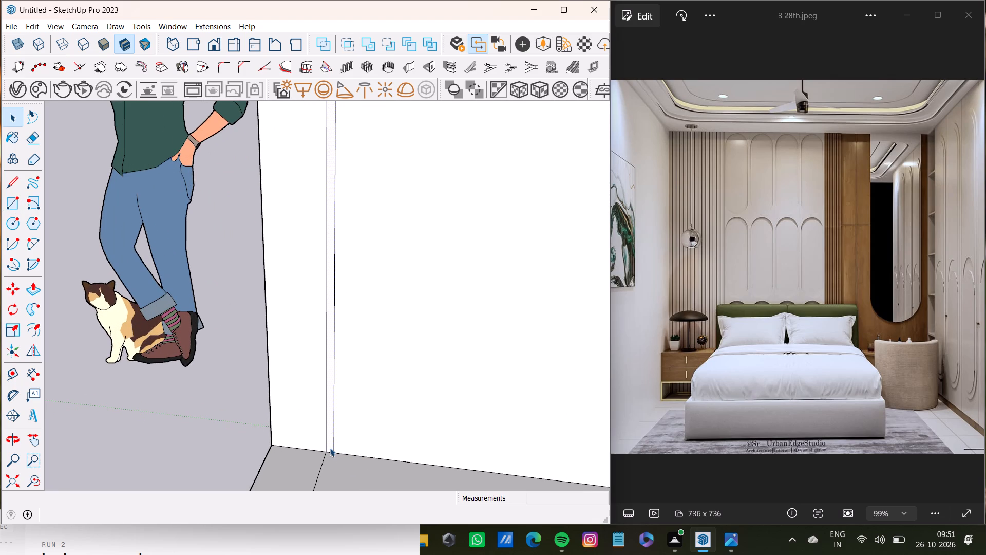
key(p)
drag(330, 448, 320, 451)
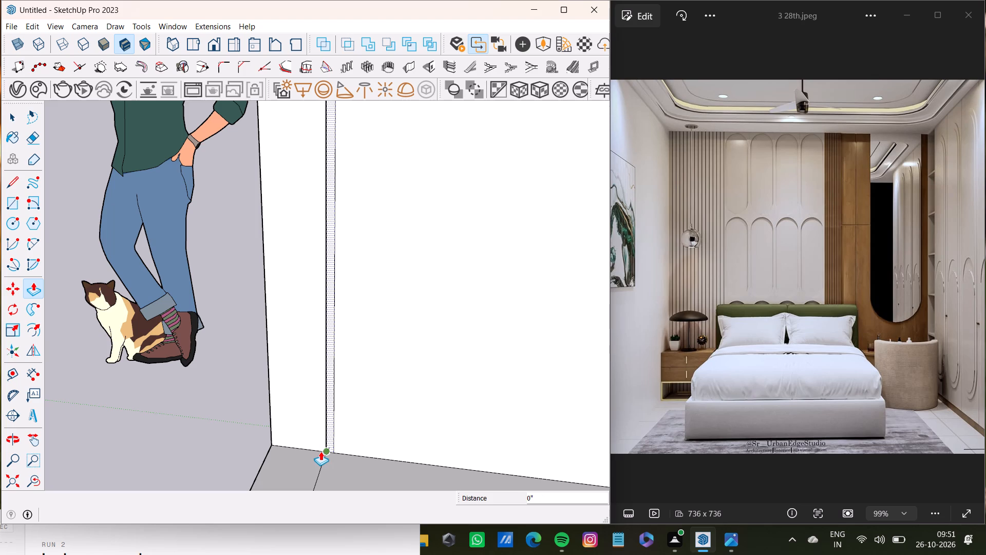
drag(320, 451, 318, 453)
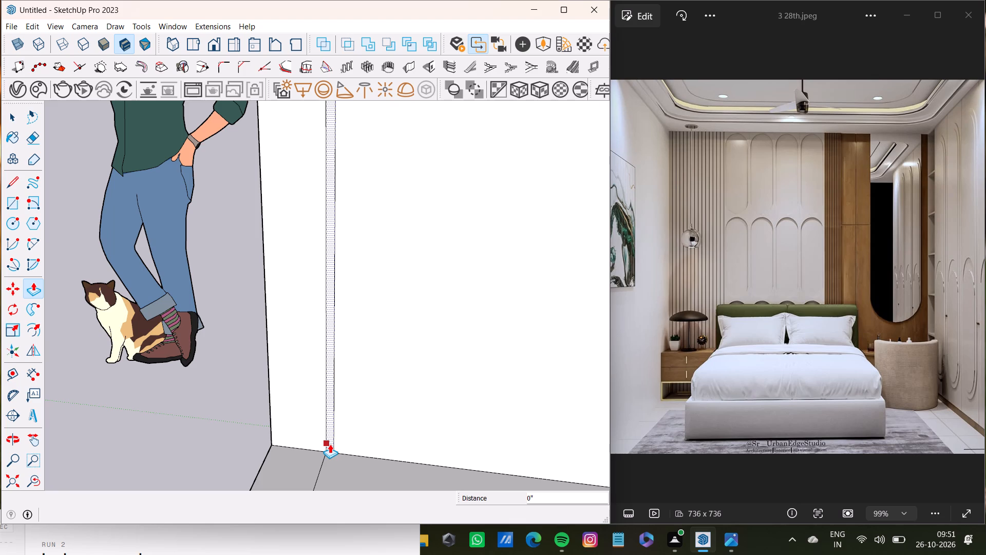
scroll(304, 430, down, 9)
scroll(308, 421, up, 11)
middle_drag(391, 414, 279, 424)
scroll(274, 424, up, 4)
drag(257, 448, 238, 454)
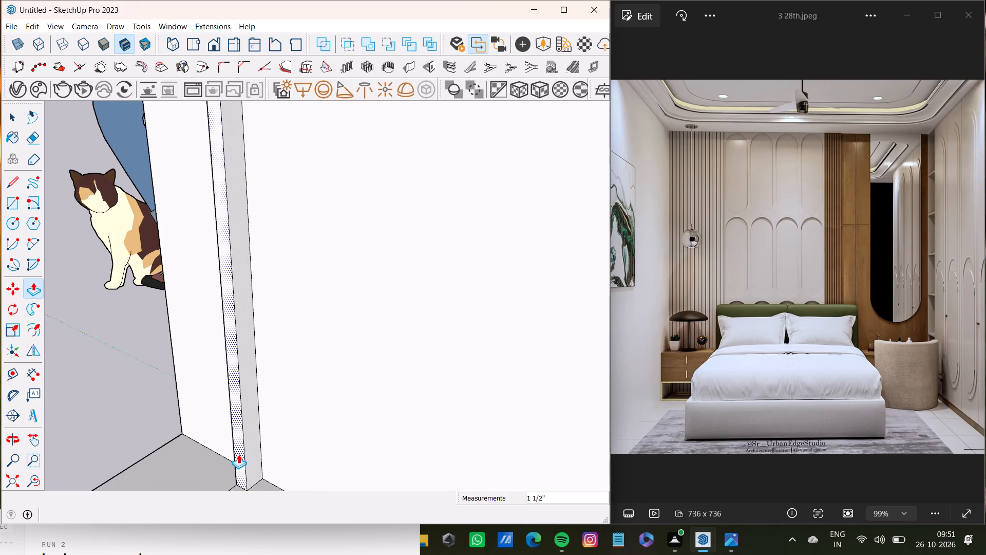
drag(238, 454, 241, 454)
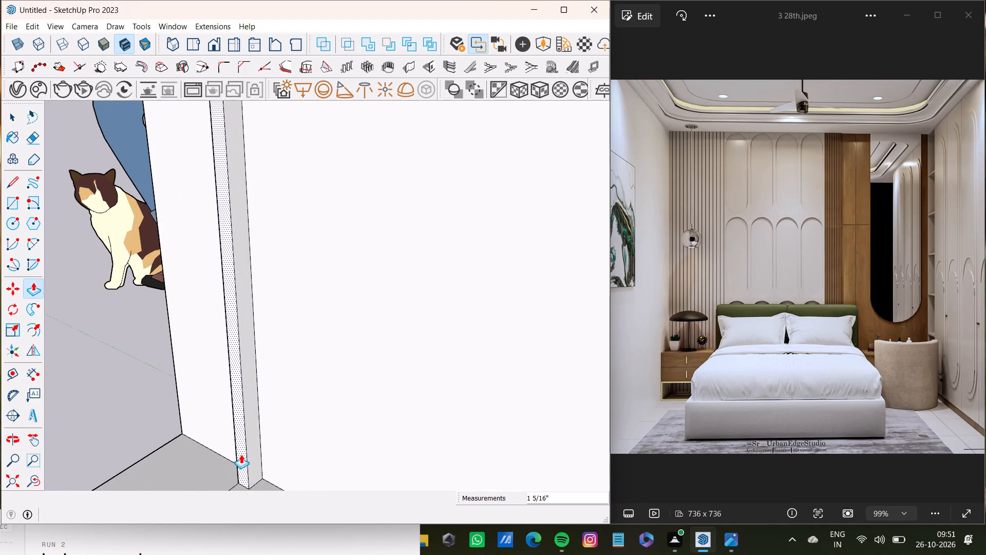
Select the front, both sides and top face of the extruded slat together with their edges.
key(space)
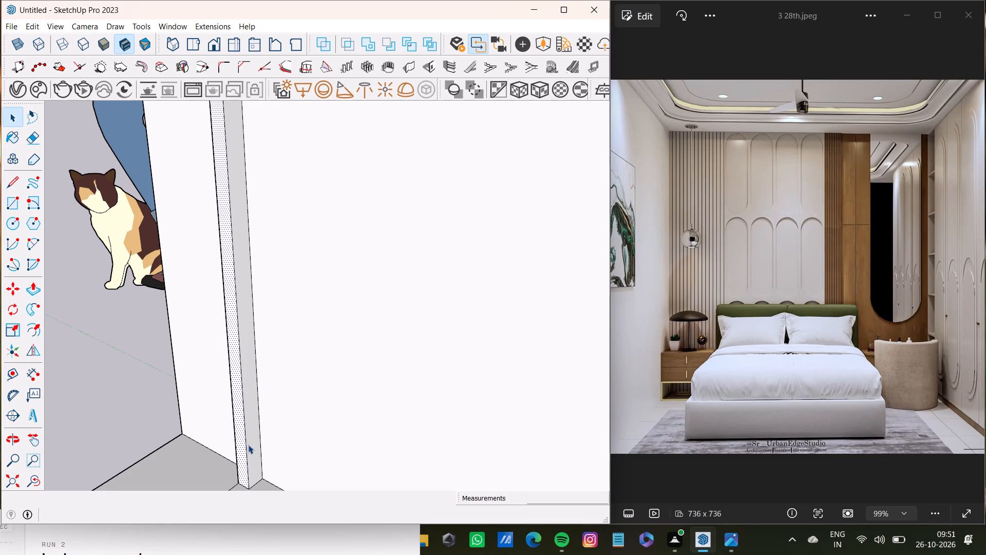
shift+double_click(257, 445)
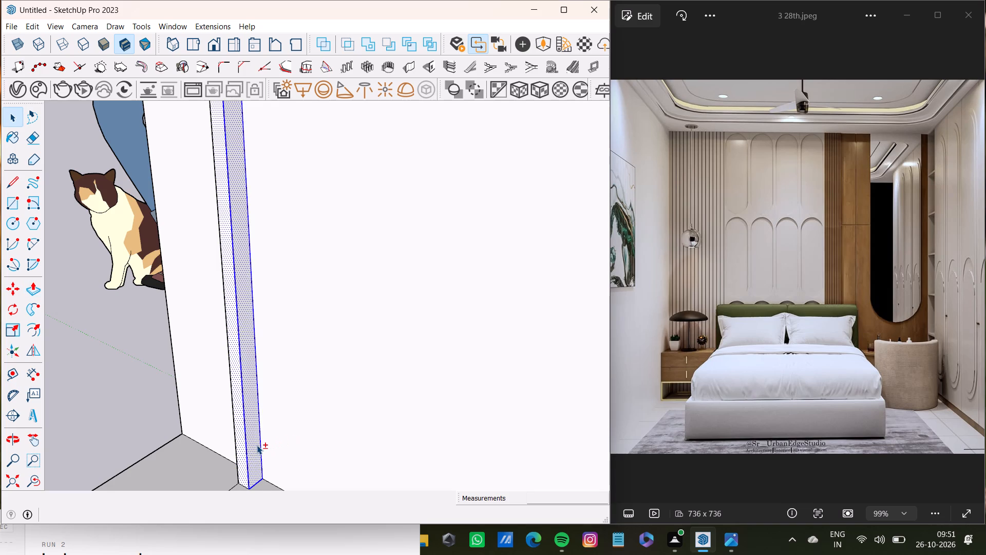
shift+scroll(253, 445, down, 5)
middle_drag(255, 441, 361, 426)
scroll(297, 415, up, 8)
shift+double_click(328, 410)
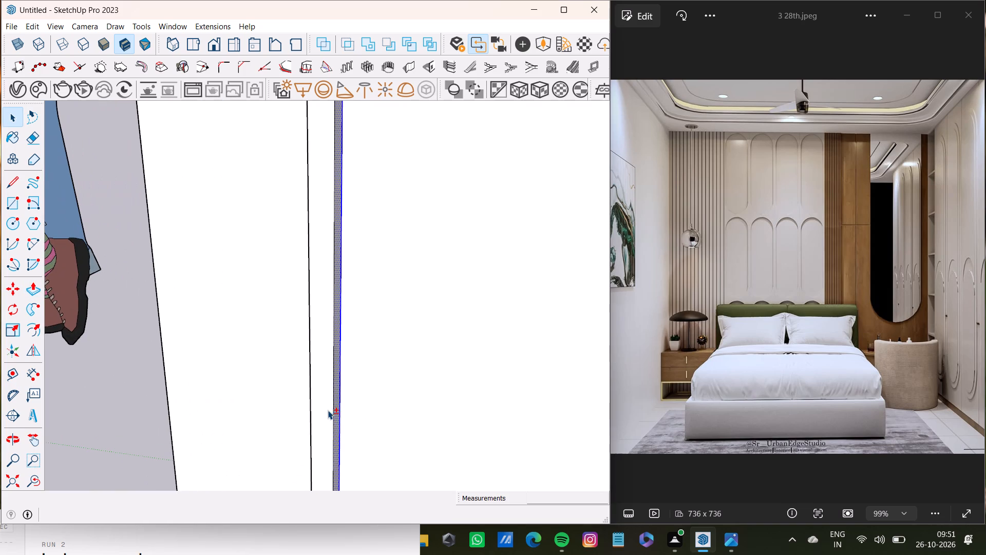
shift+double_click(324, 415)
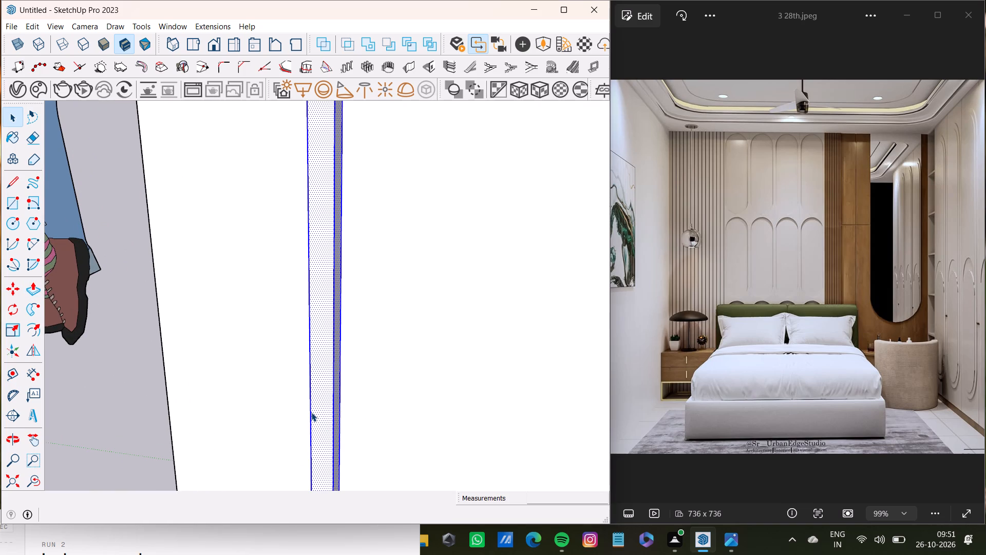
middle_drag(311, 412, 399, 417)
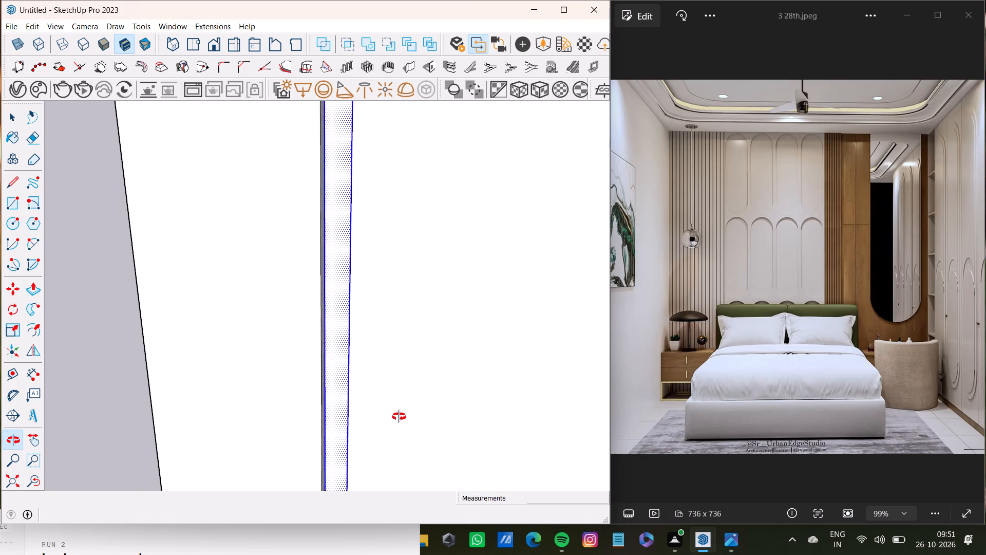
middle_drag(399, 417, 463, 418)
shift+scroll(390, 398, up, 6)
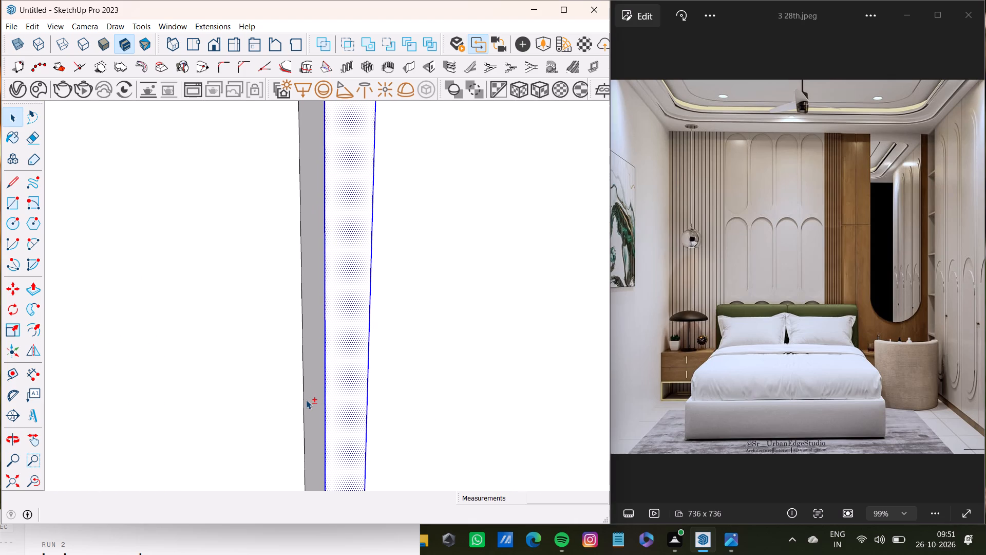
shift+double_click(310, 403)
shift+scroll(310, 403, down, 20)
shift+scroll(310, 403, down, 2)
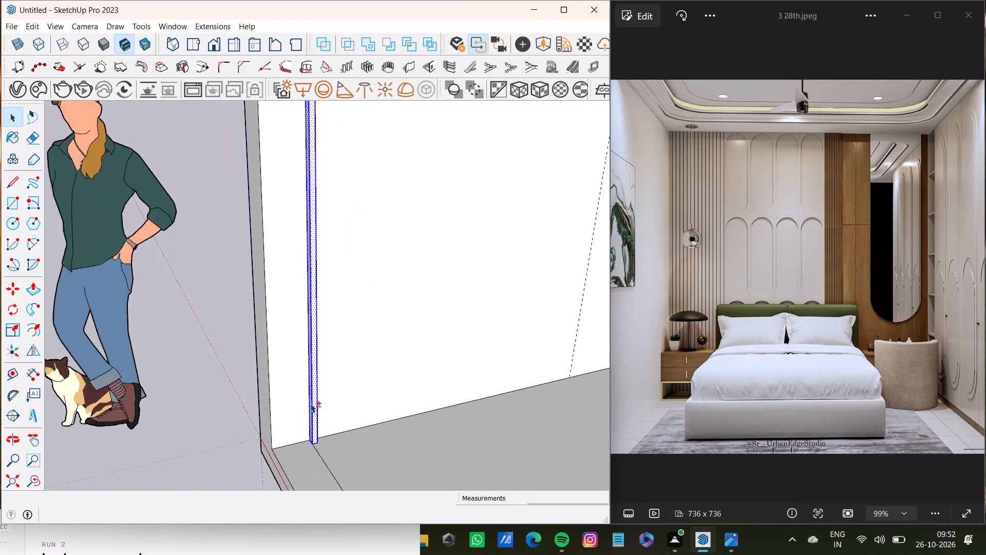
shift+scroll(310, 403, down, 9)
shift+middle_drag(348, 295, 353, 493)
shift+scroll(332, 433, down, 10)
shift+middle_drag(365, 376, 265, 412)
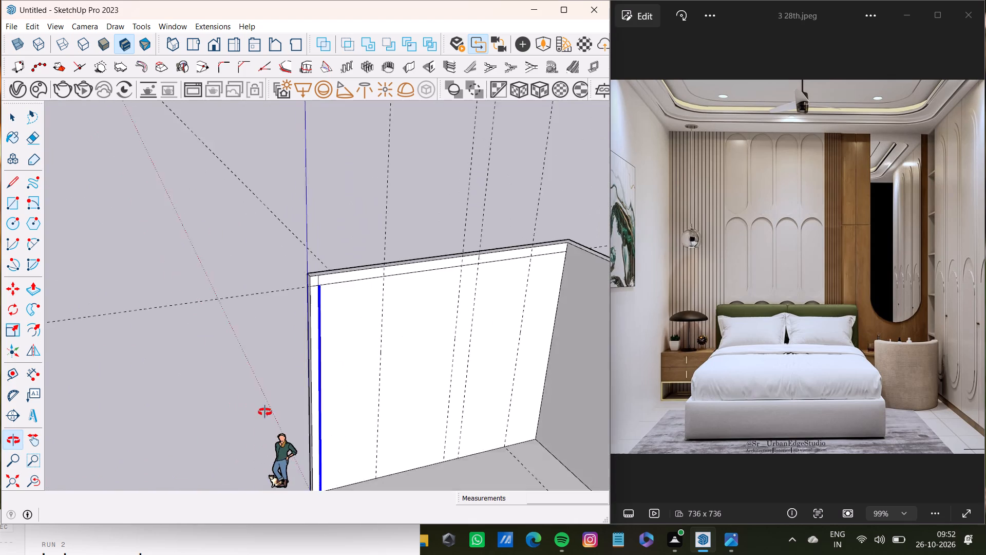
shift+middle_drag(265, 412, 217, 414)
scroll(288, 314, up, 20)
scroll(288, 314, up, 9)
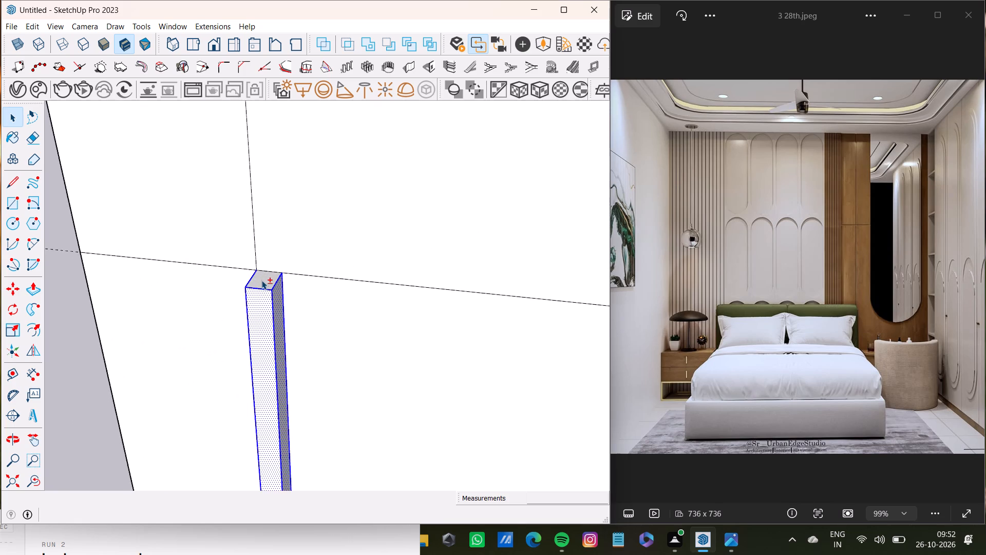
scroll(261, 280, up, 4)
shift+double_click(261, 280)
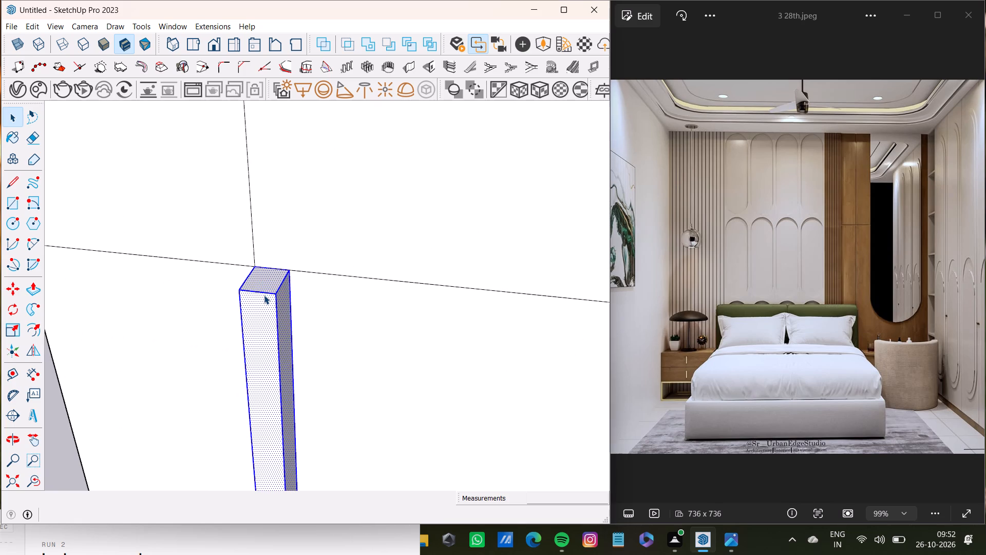
Push/Pull the slat's front face out about 9/16" more and widen it about 3/8" on the side facing the wall's middle.
key(p)
drag(265, 311, 249, 317)
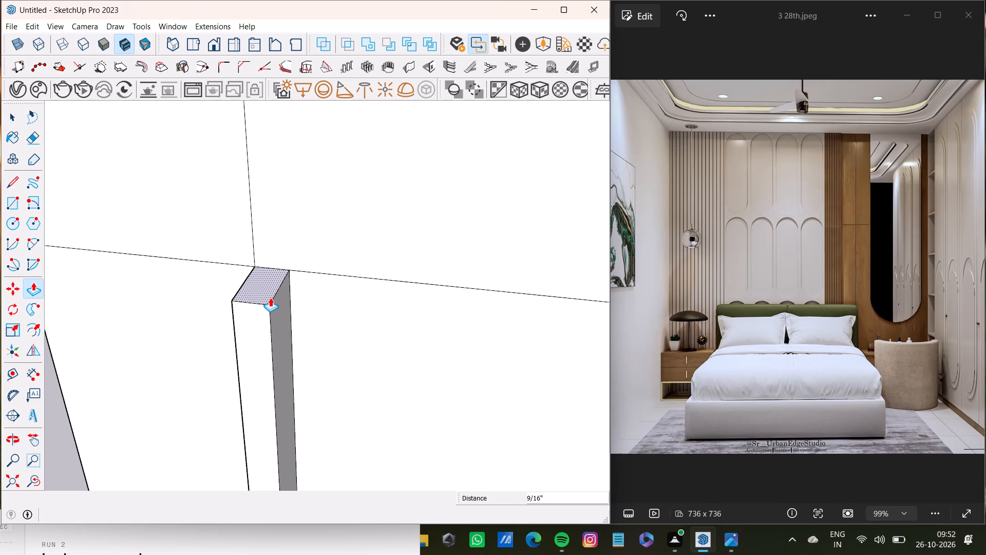
drag(283, 308, 292, 317)
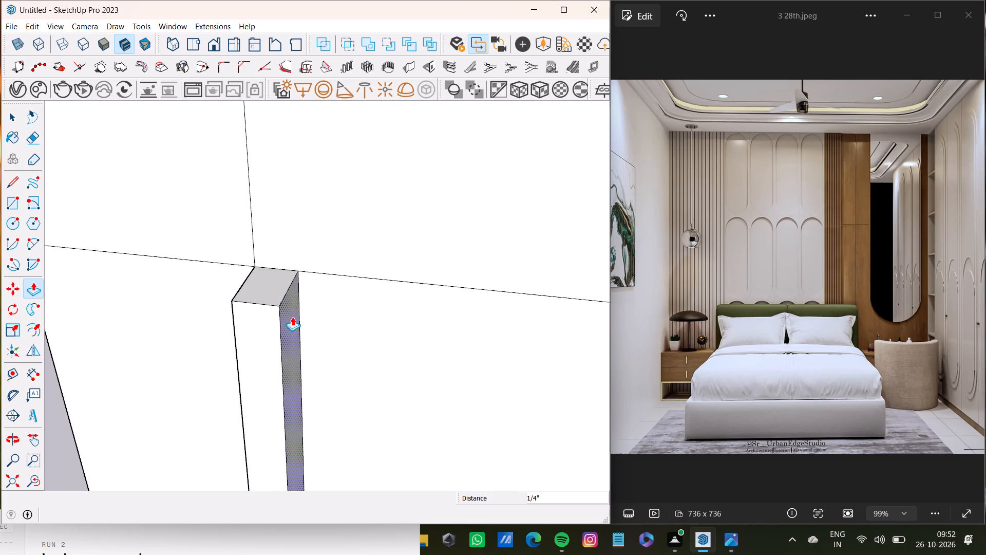
drag(292, 317, 295, 318)
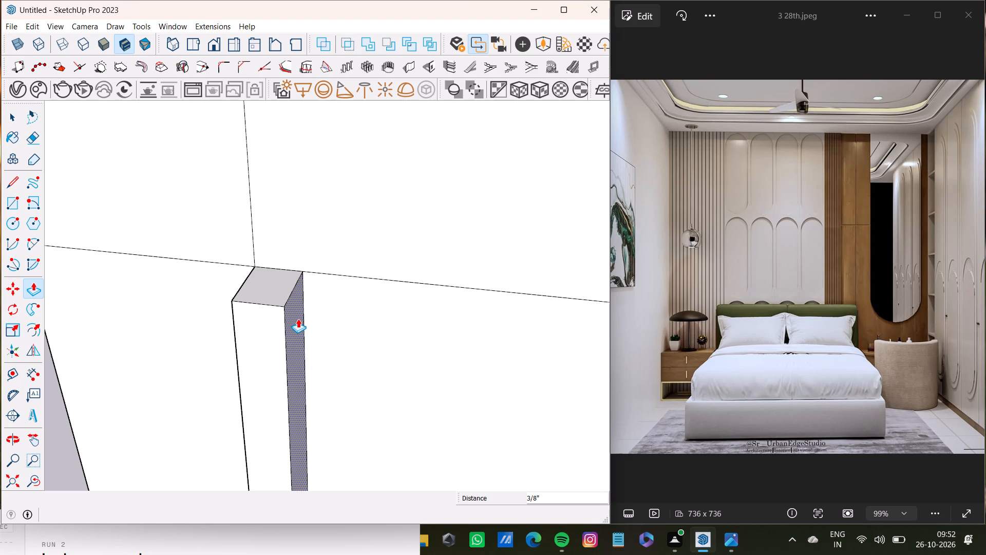
Select the slat's front, sides and top, and copy it about 3' 5" along the top strip's line, towards the first vertical guide.
key(space)
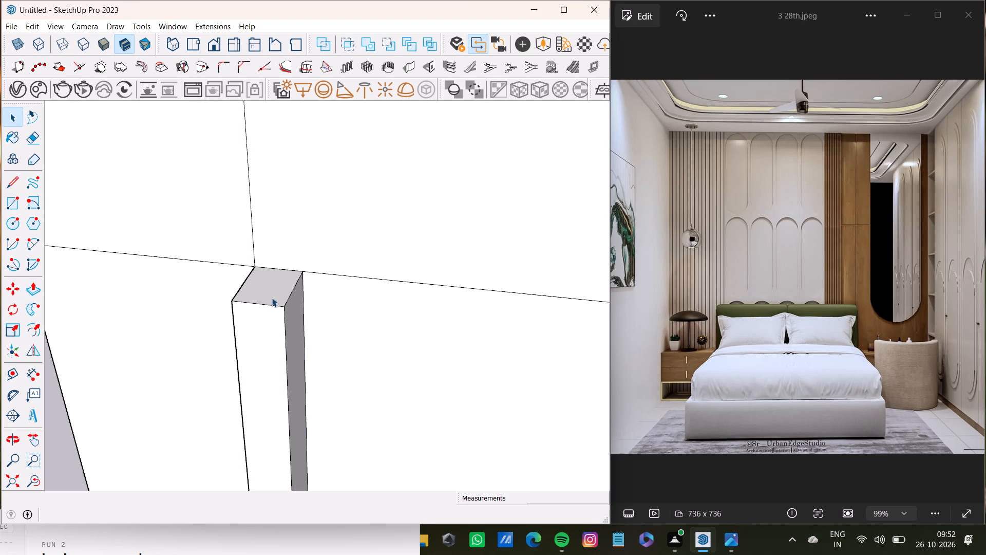
shift+double_click(272, 297)
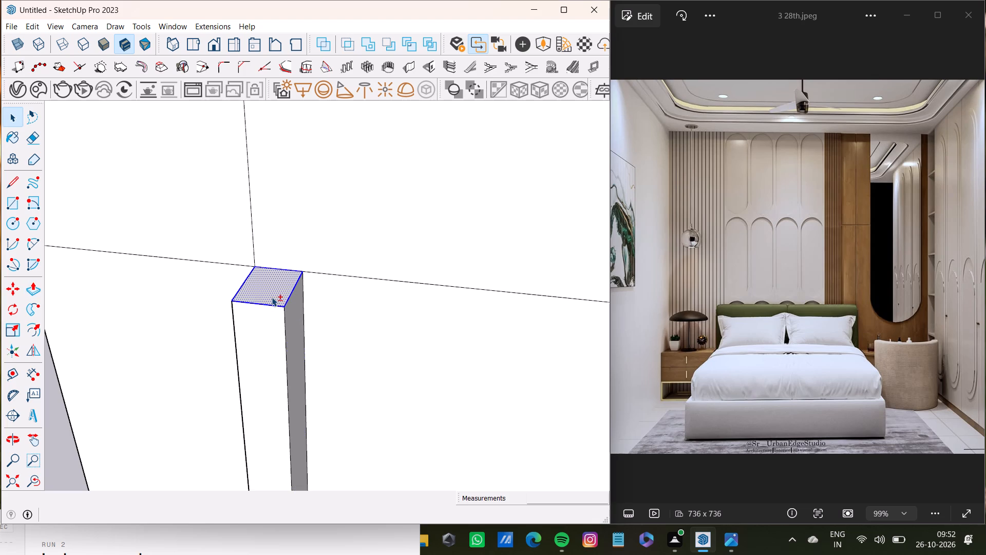
shift+double_click(276, 343)
shift+double_click(294, 344)
scroll(235, 324, down, 3)
middle_drag(230, 334, 365, 334)
scroll(241, 360, down, 4)
shift+middle_drag(241, 361, 313, 269)
middle_click(331, 269)
scroll(315, 274, up, 4)
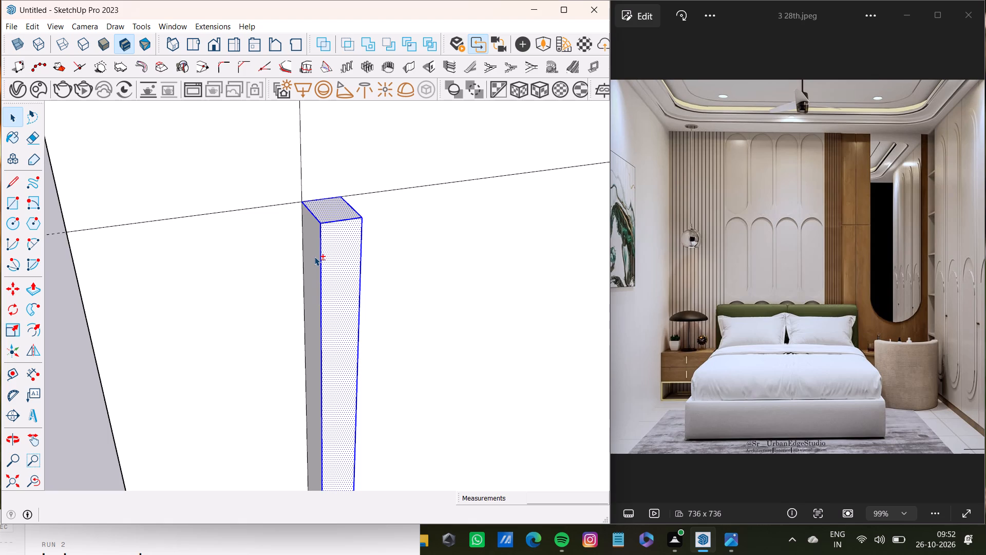
shift+double_click(314, 256)
shift+scroll(380, 334, down, 18)
shift+middle_drag(413, 365, 178, 141)
shift+scroll(210, 218, down, 3)
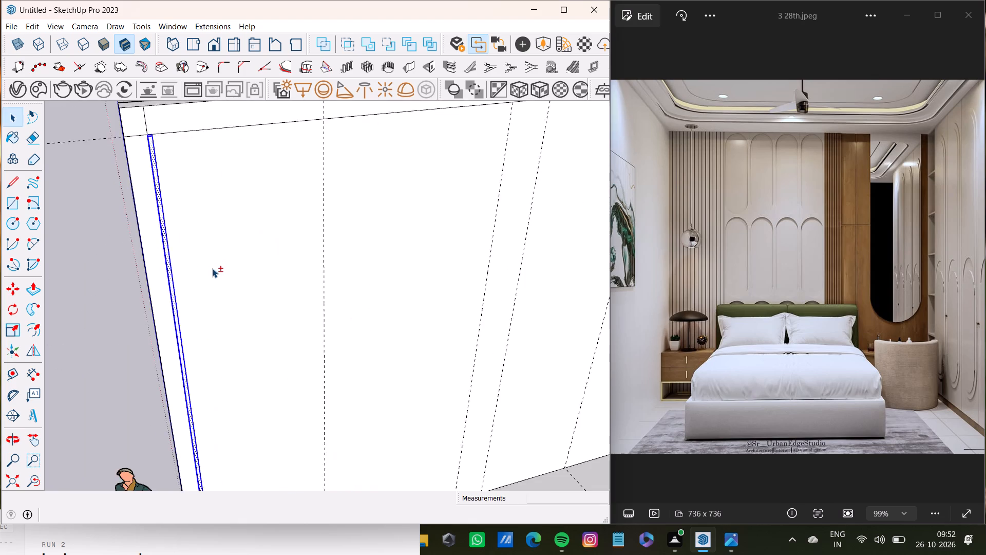
shift+scroll(212, 268, down, 8)
shift+middle_drag(267, 301, 149, 300)
scroll(203, 231, up, 14)
shift+middle_drag(197, 173, 246, 330)
scroll(242, 253, up, 4)
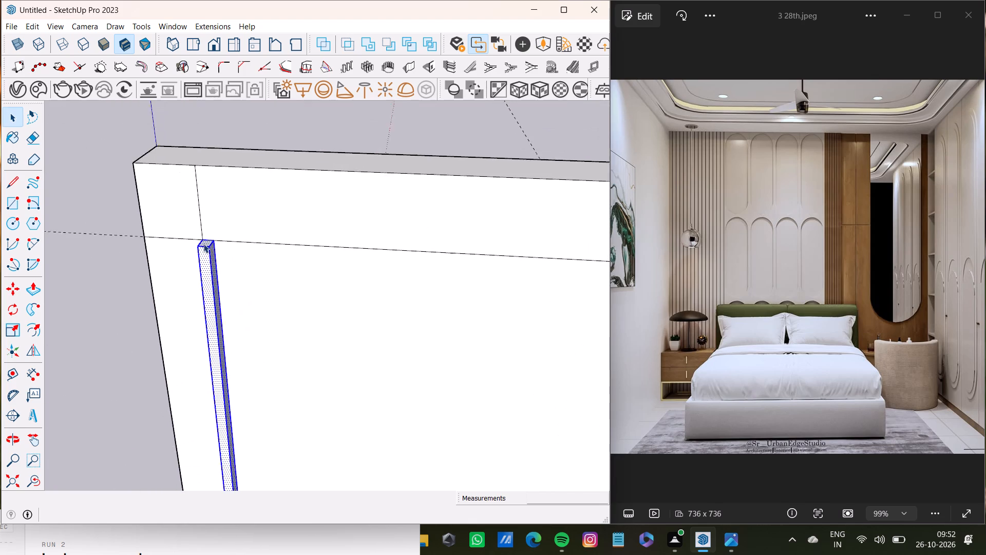
scroll(203, 244, up, 9)
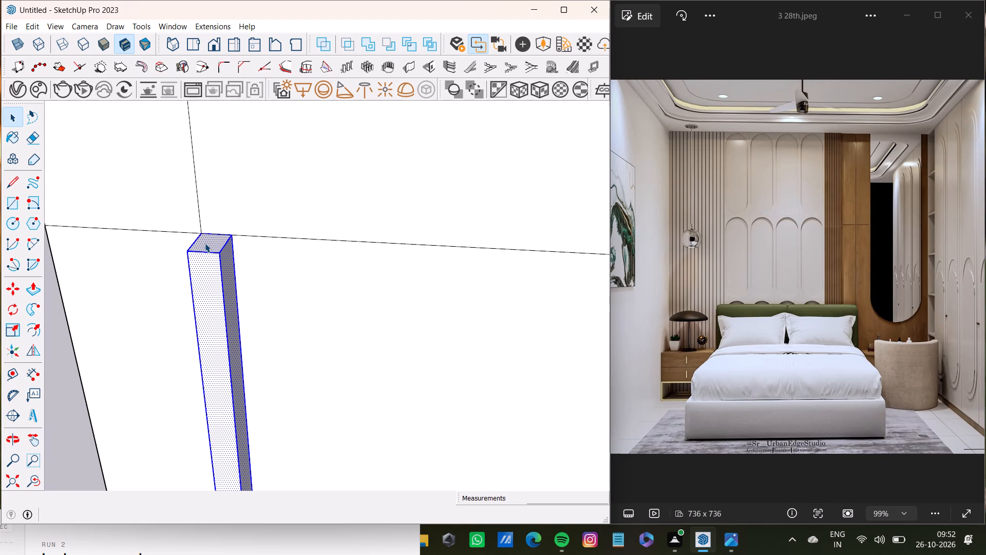
key(m)
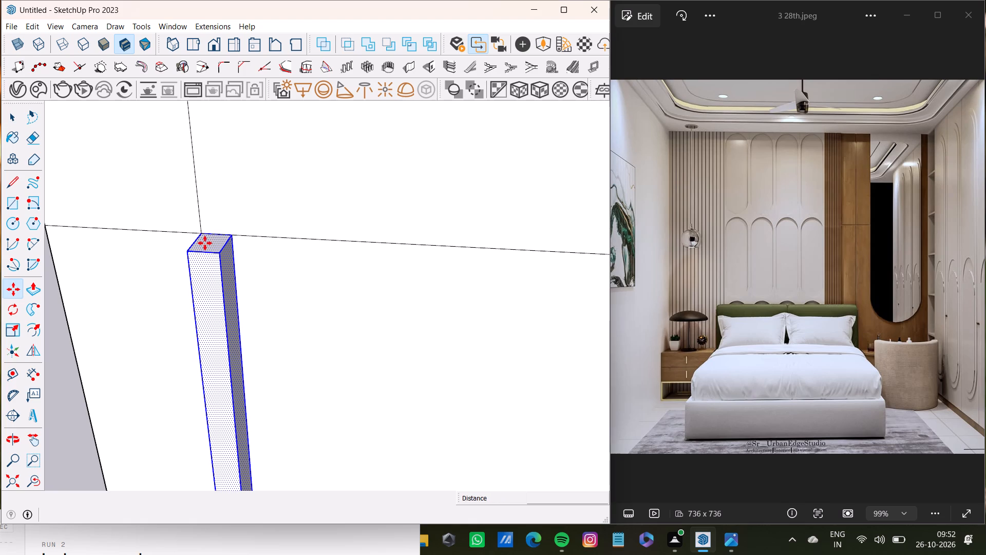
click(199, 232)
scroll(471, 317, down, 14)
shift+middle_drag(608, 325, 230, 250)
scroll(233, 250, down, 4)
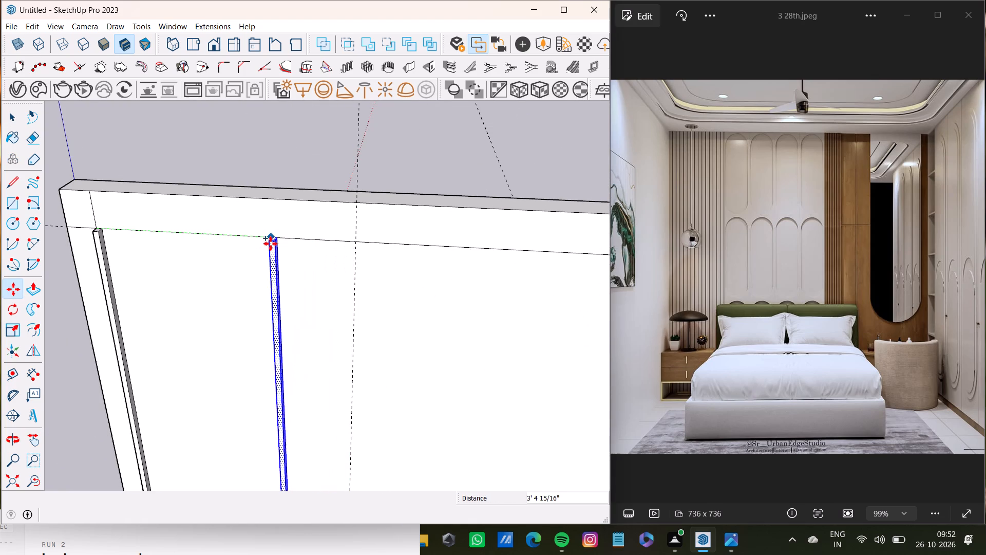
click(273, 244)
Divide the copy distance with /12 to fill the space between the two slats with evenly spaced copies.
scroll(268, 249, up, 9)
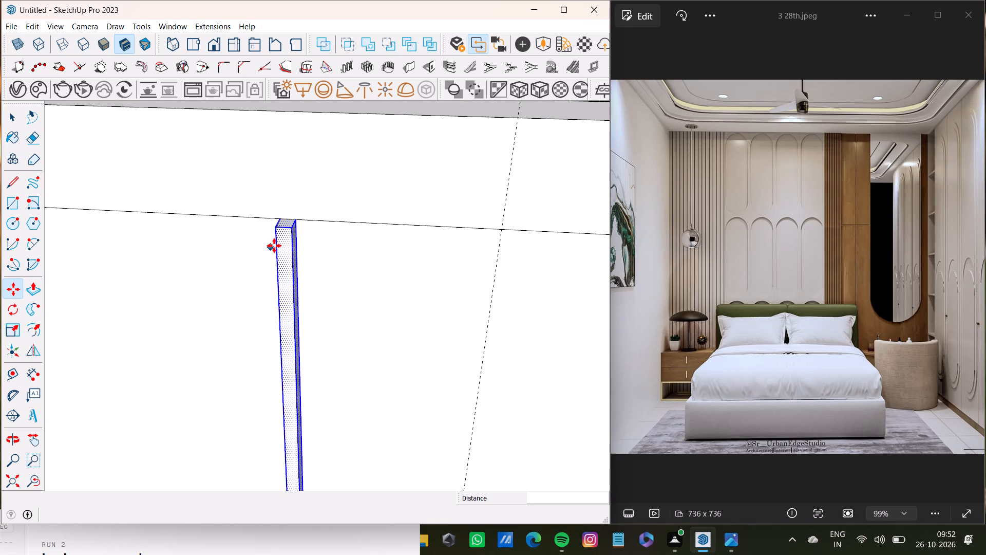
key(slash)
text(12)
key(Return)
Delete the vertical guide nearest the finished row of slats on the back wall.
scroll(286, 219, down, 1)
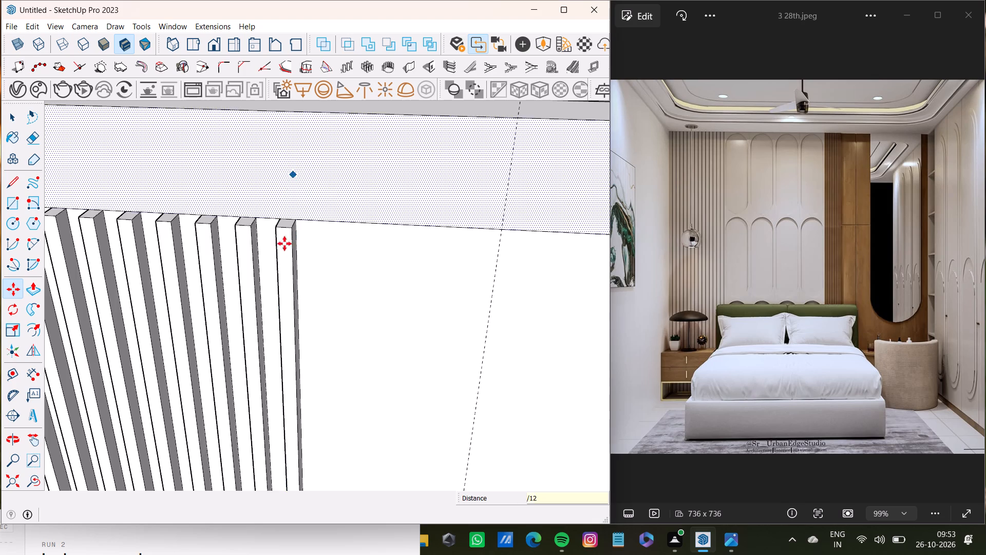
scroll(285, 244, down, 19)
middle_drag(268, 343, 273, 269)
scroll(274, 269, down, 4)
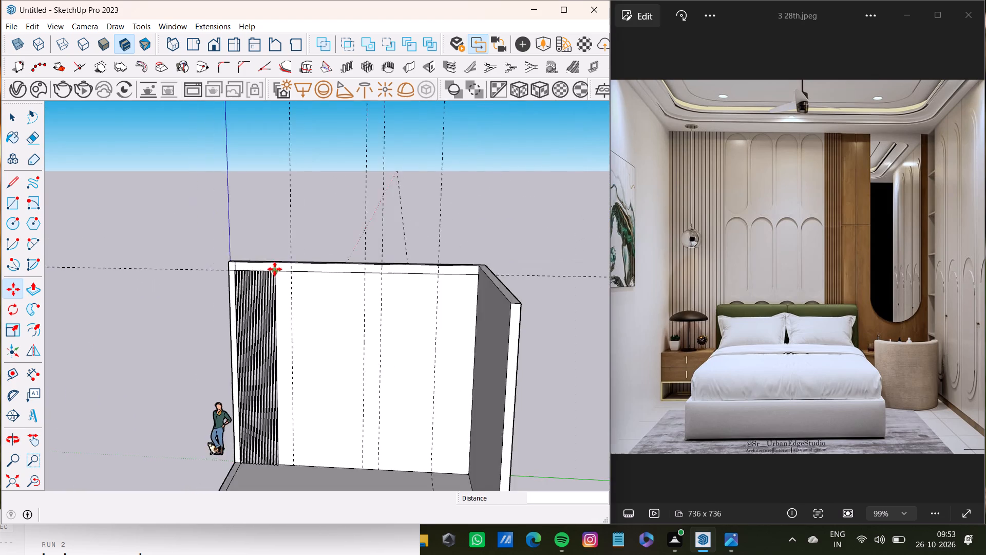
scroll(275, 269, down, 6)
middle_drag(276, 300, 276, 414)
scroll(291, 353, up, 13)
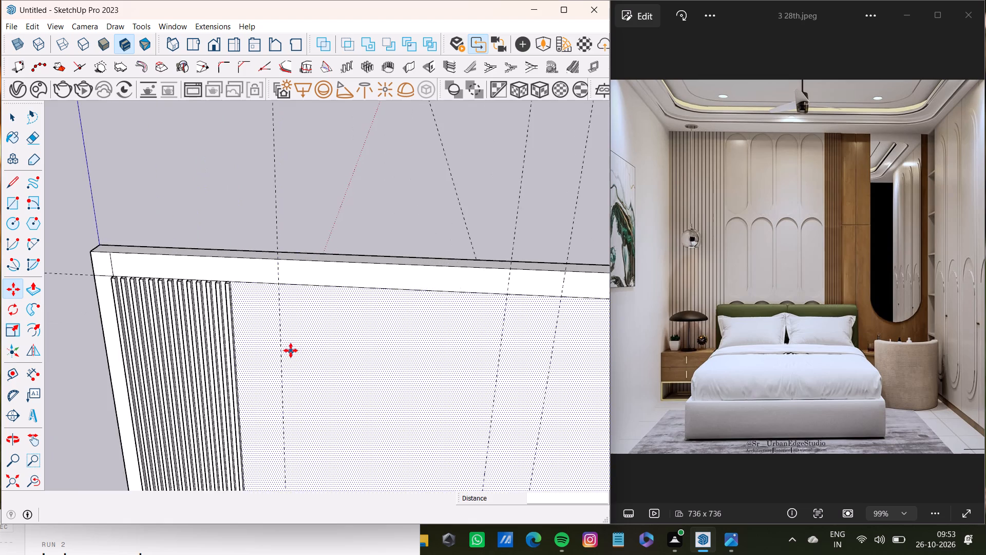
scroll(291, 350, up, 4)
key(space)
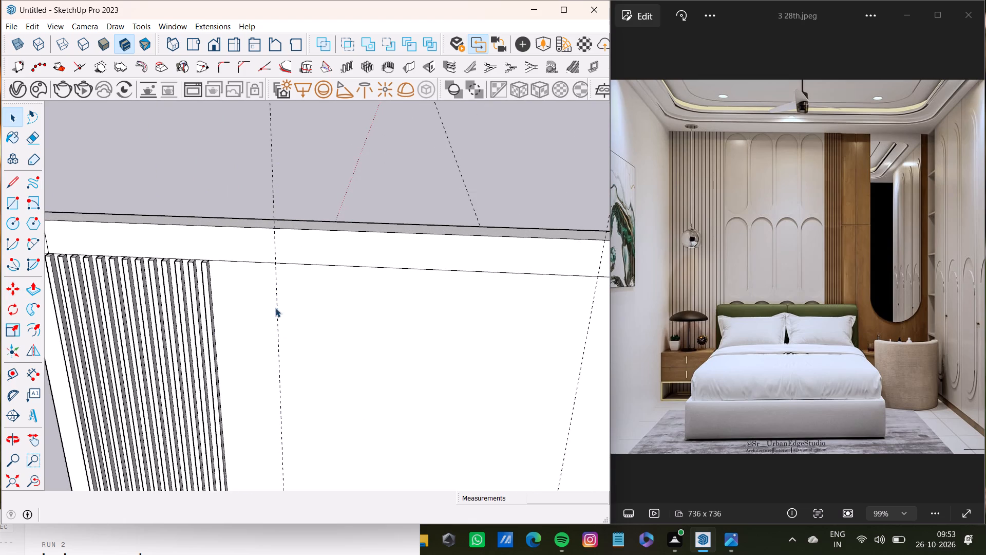
click(277, 319)
key(Delete)
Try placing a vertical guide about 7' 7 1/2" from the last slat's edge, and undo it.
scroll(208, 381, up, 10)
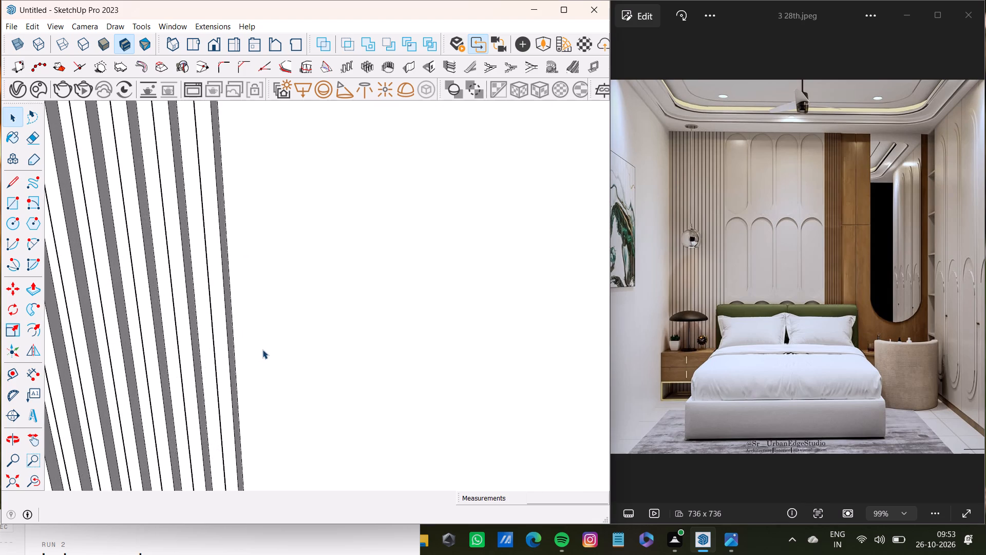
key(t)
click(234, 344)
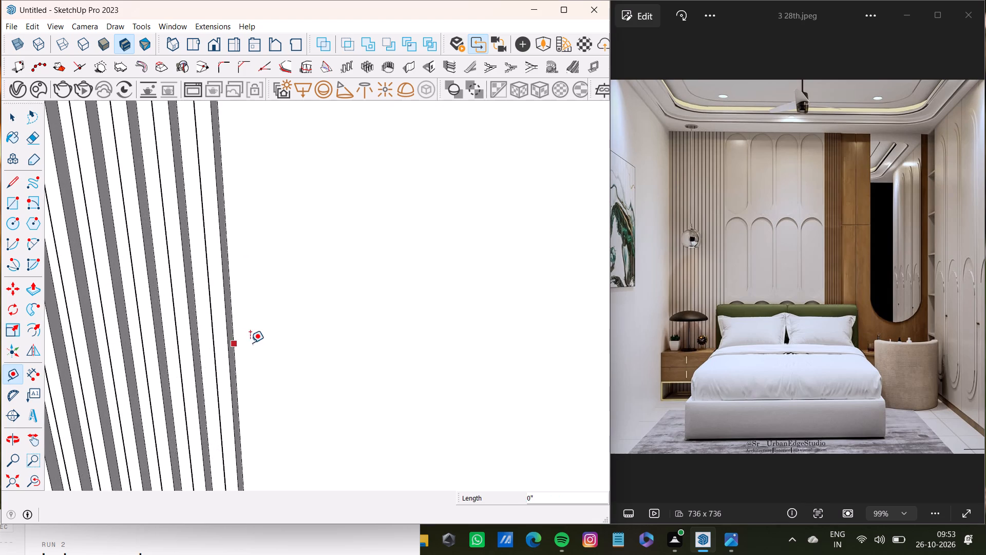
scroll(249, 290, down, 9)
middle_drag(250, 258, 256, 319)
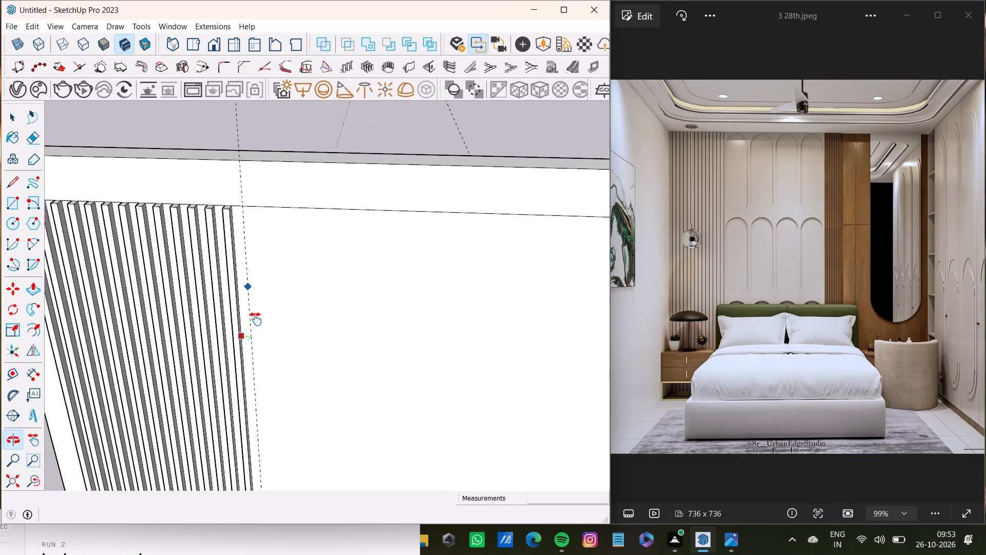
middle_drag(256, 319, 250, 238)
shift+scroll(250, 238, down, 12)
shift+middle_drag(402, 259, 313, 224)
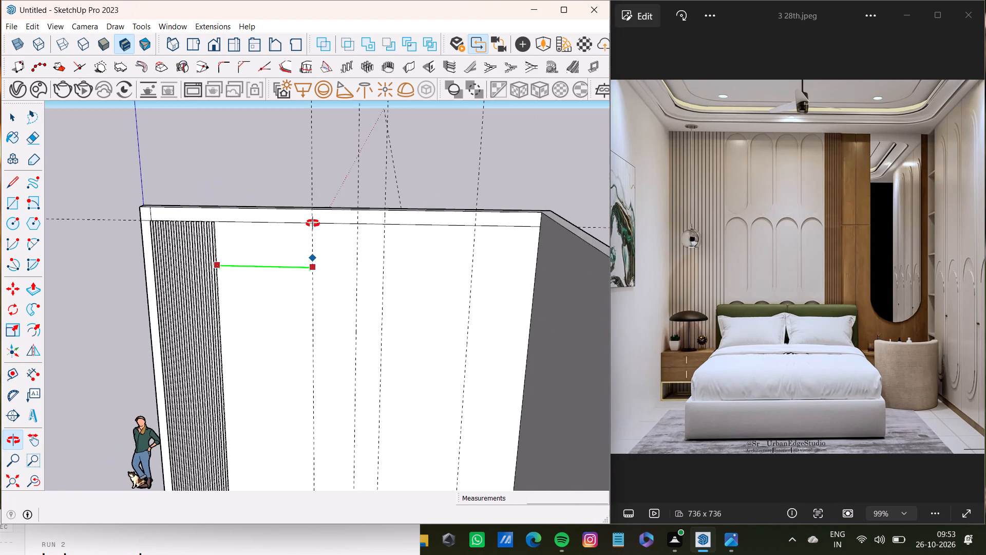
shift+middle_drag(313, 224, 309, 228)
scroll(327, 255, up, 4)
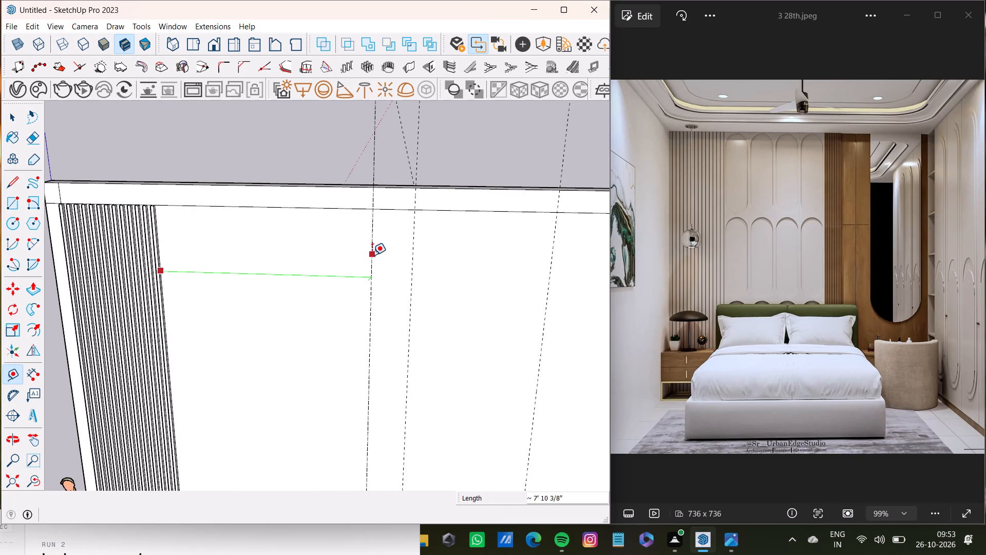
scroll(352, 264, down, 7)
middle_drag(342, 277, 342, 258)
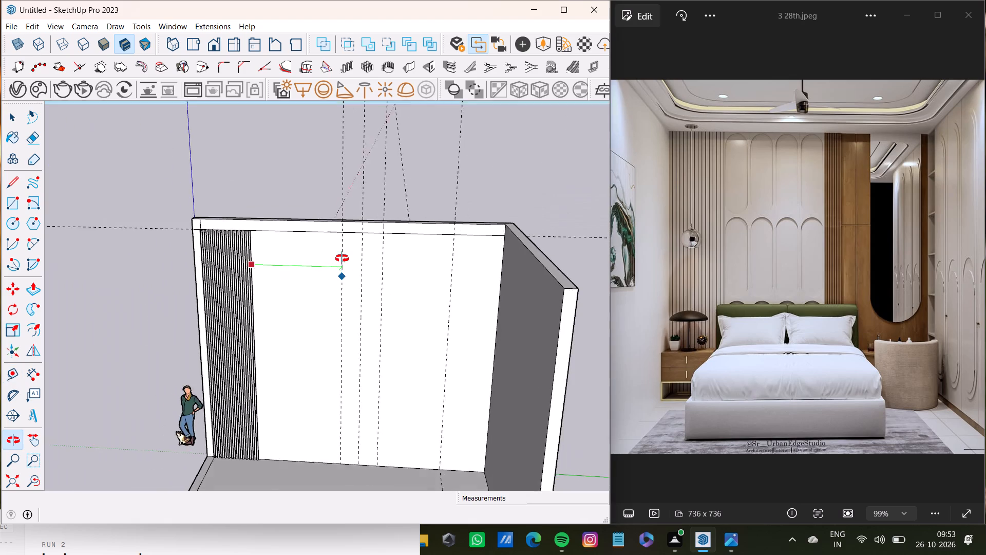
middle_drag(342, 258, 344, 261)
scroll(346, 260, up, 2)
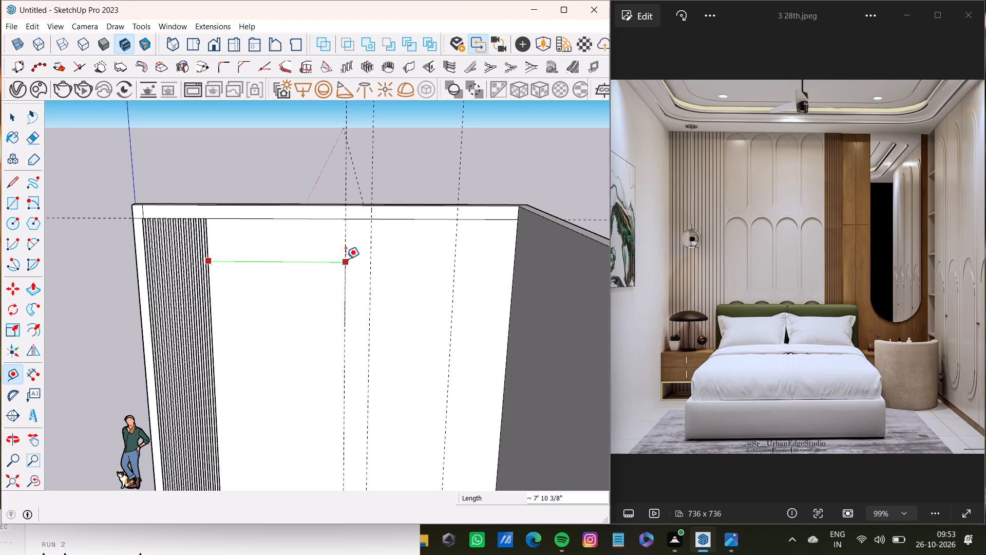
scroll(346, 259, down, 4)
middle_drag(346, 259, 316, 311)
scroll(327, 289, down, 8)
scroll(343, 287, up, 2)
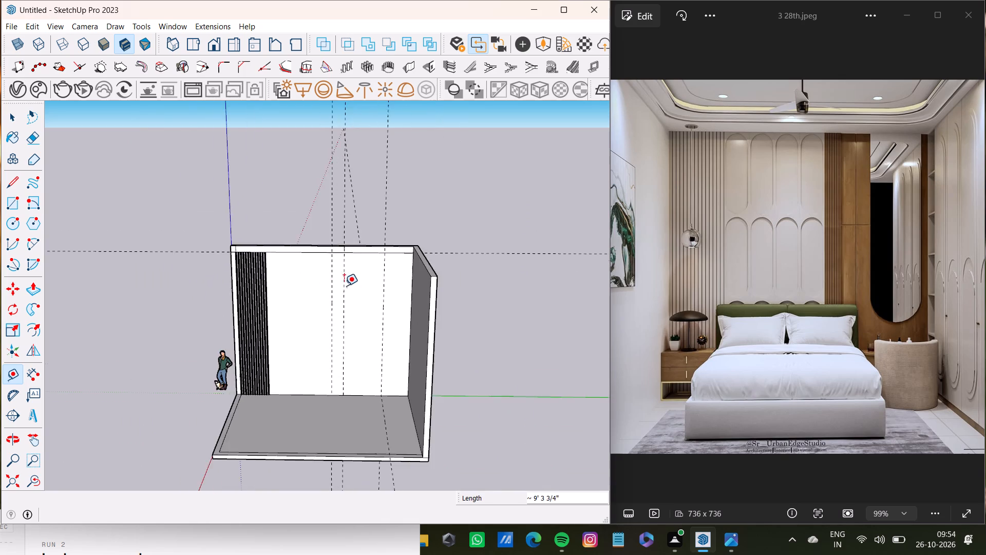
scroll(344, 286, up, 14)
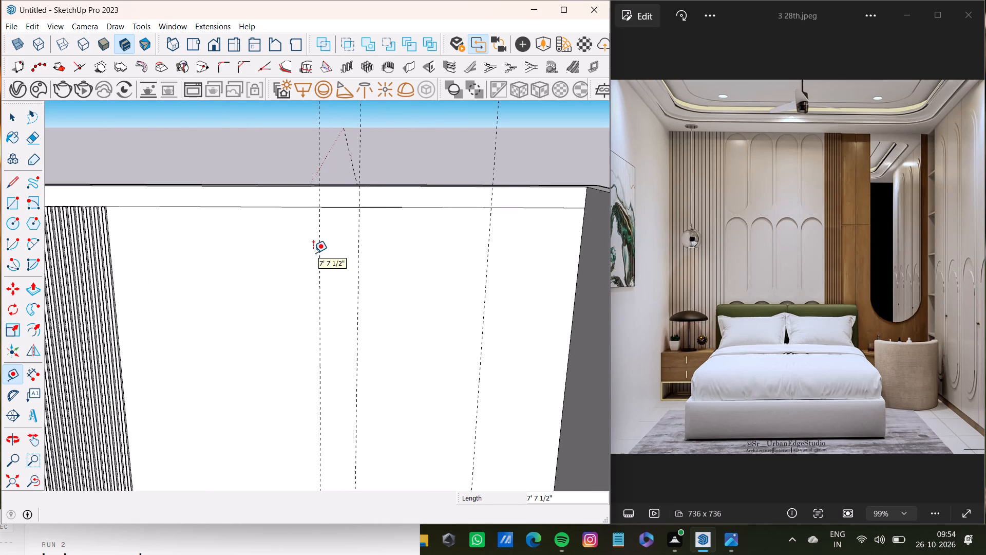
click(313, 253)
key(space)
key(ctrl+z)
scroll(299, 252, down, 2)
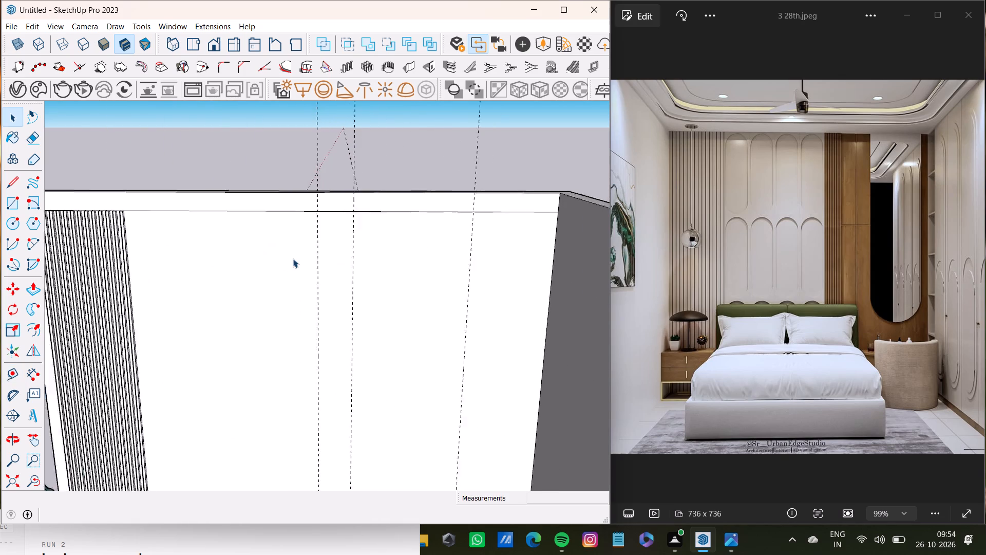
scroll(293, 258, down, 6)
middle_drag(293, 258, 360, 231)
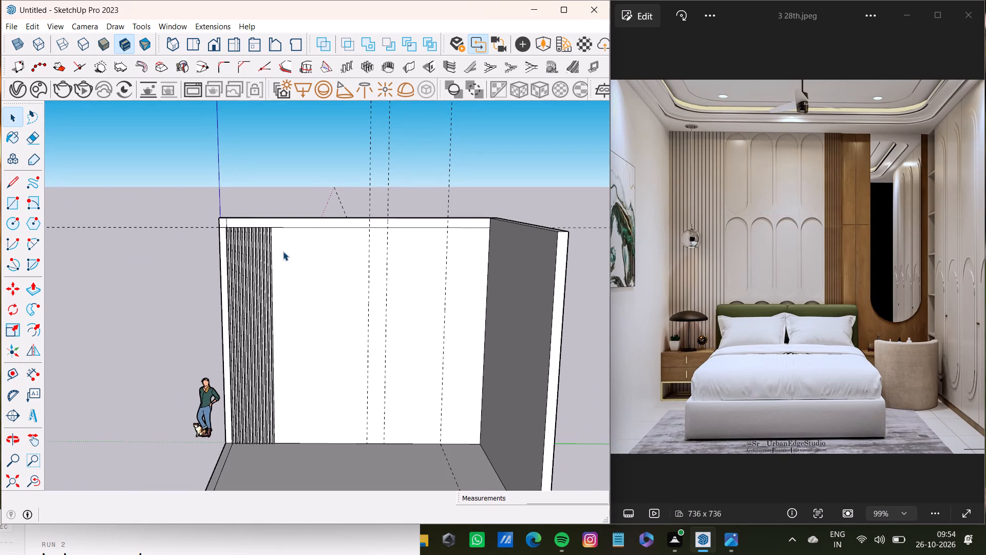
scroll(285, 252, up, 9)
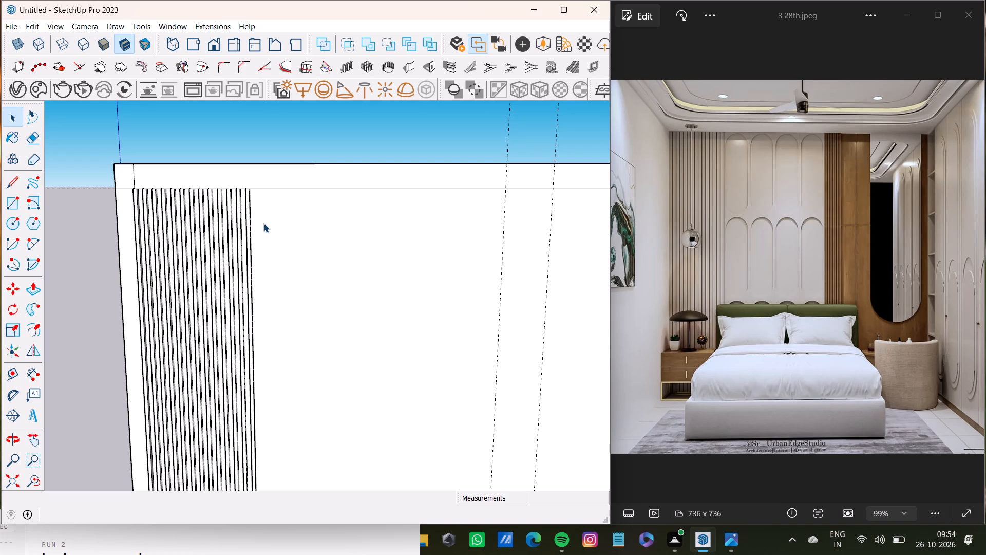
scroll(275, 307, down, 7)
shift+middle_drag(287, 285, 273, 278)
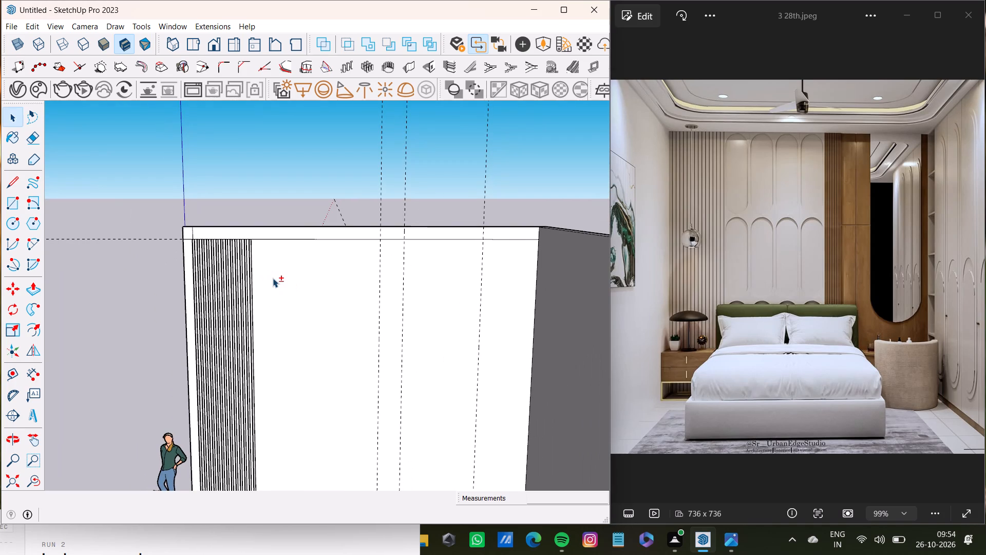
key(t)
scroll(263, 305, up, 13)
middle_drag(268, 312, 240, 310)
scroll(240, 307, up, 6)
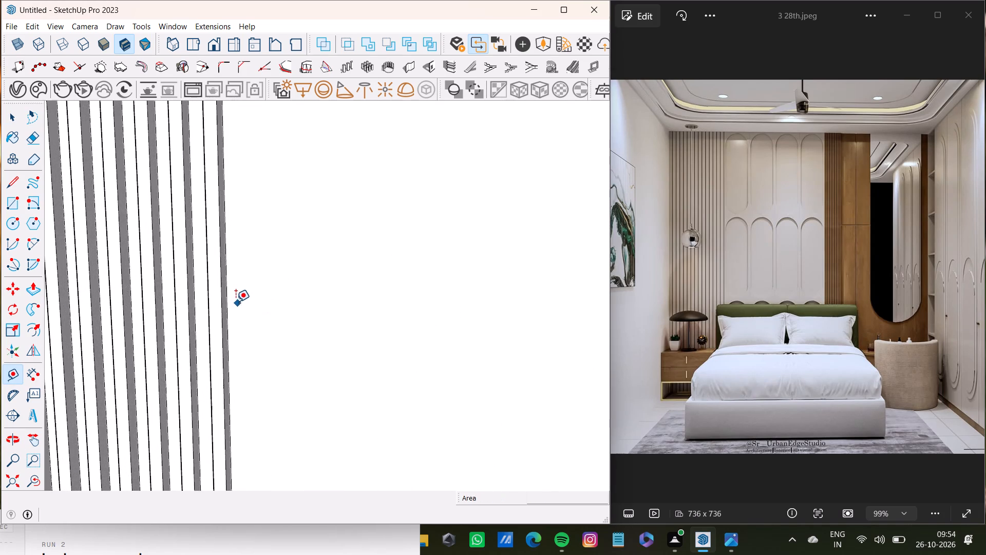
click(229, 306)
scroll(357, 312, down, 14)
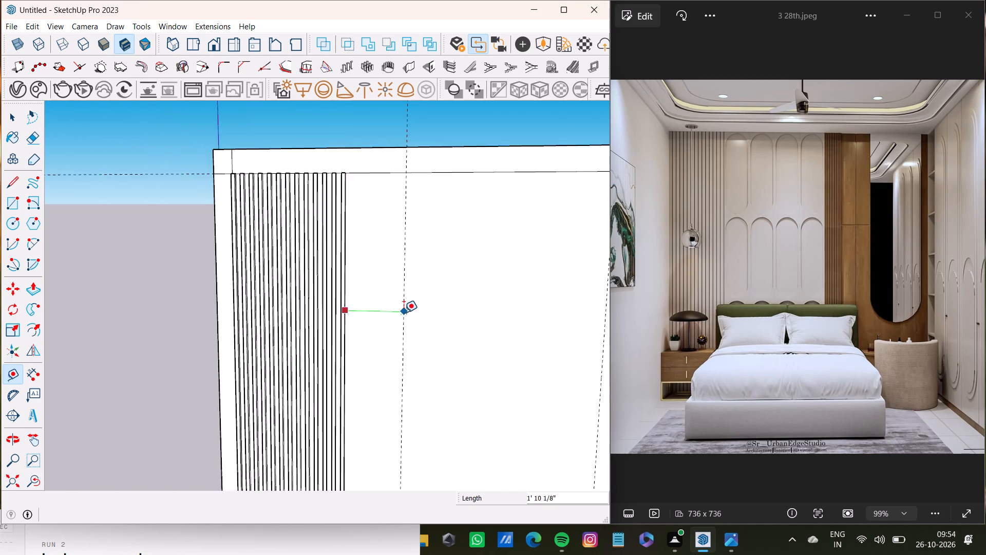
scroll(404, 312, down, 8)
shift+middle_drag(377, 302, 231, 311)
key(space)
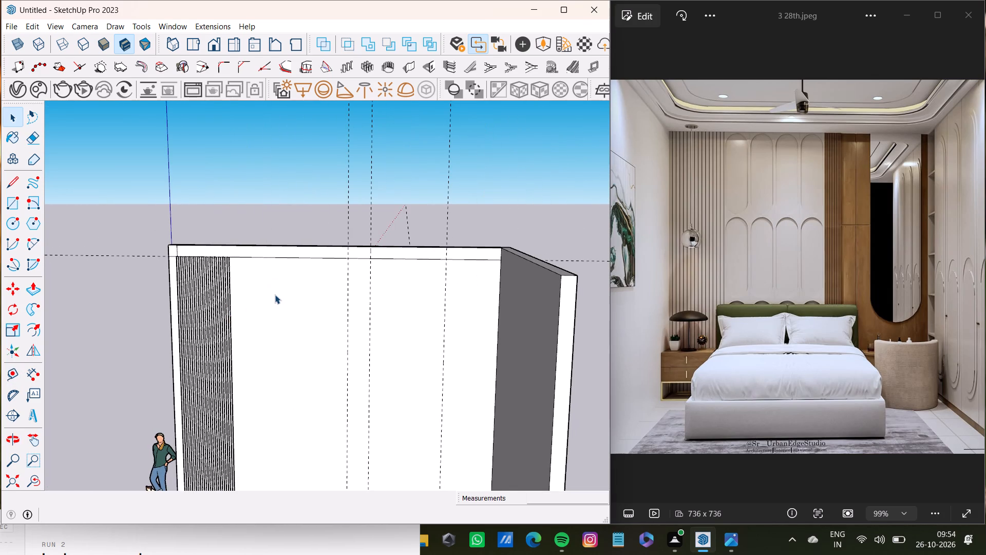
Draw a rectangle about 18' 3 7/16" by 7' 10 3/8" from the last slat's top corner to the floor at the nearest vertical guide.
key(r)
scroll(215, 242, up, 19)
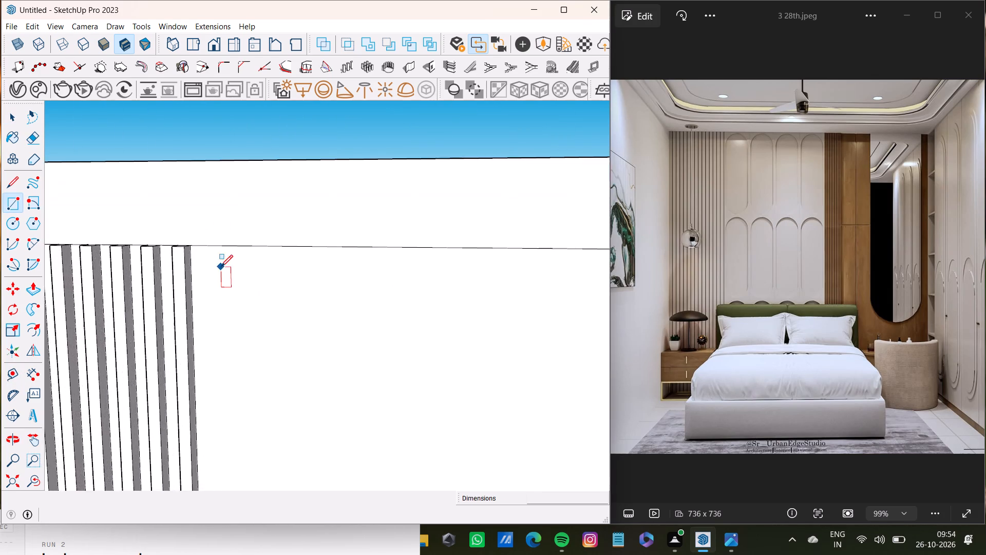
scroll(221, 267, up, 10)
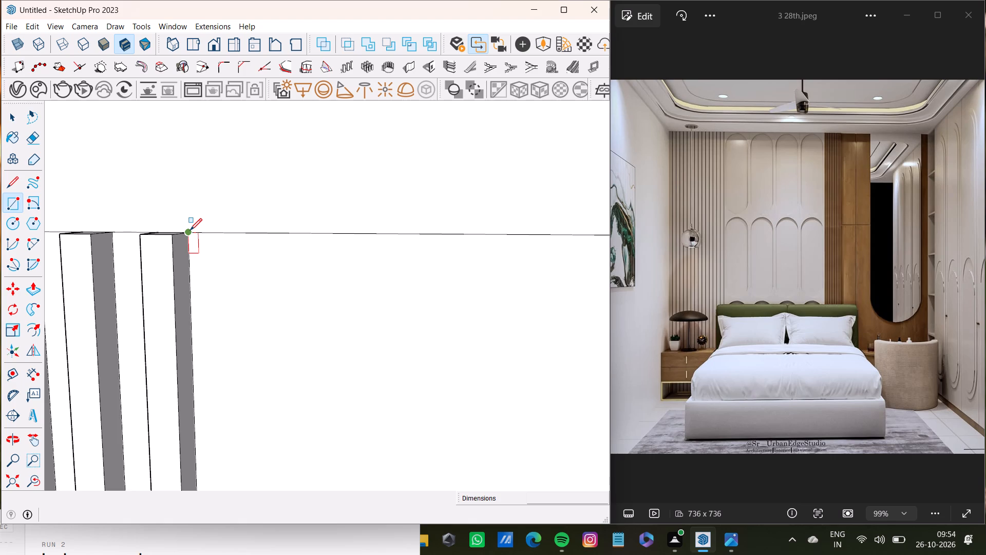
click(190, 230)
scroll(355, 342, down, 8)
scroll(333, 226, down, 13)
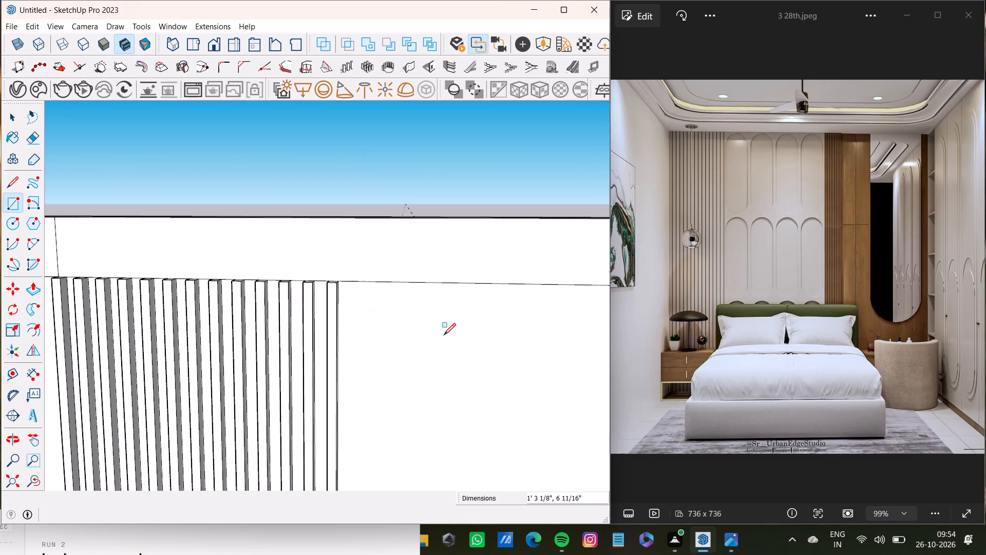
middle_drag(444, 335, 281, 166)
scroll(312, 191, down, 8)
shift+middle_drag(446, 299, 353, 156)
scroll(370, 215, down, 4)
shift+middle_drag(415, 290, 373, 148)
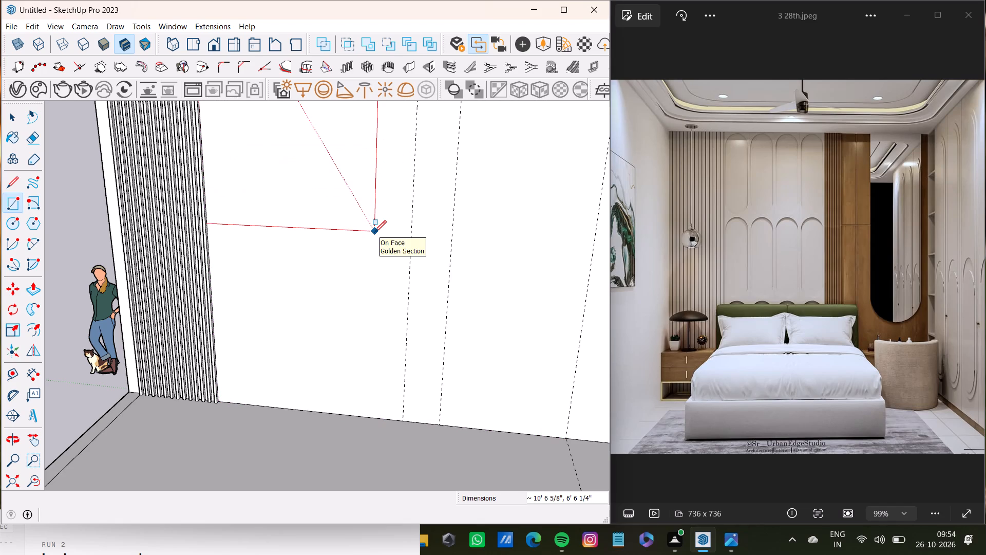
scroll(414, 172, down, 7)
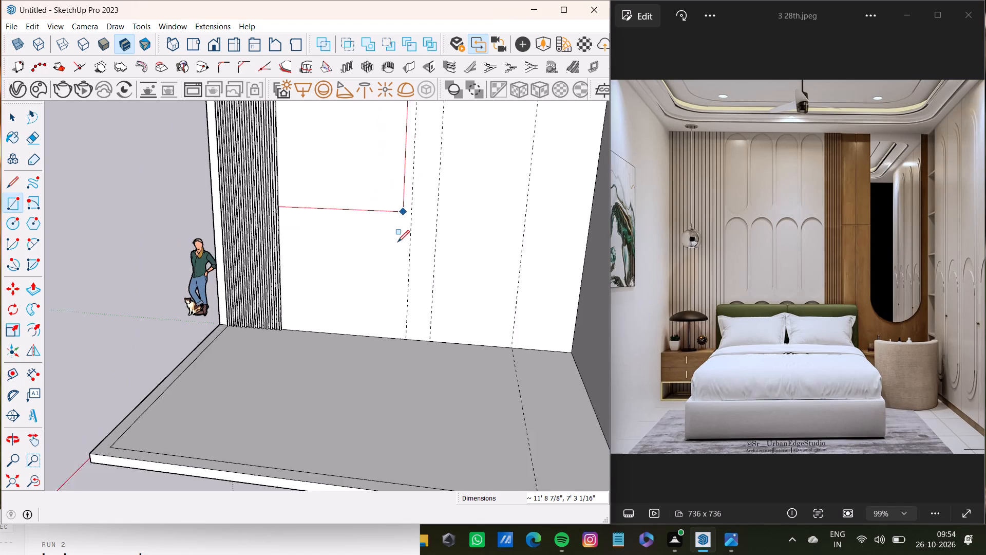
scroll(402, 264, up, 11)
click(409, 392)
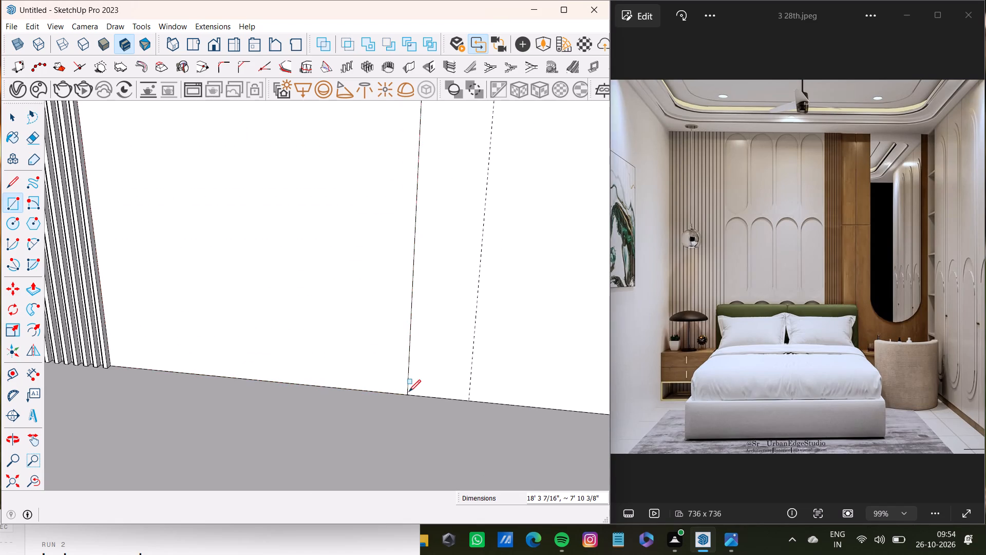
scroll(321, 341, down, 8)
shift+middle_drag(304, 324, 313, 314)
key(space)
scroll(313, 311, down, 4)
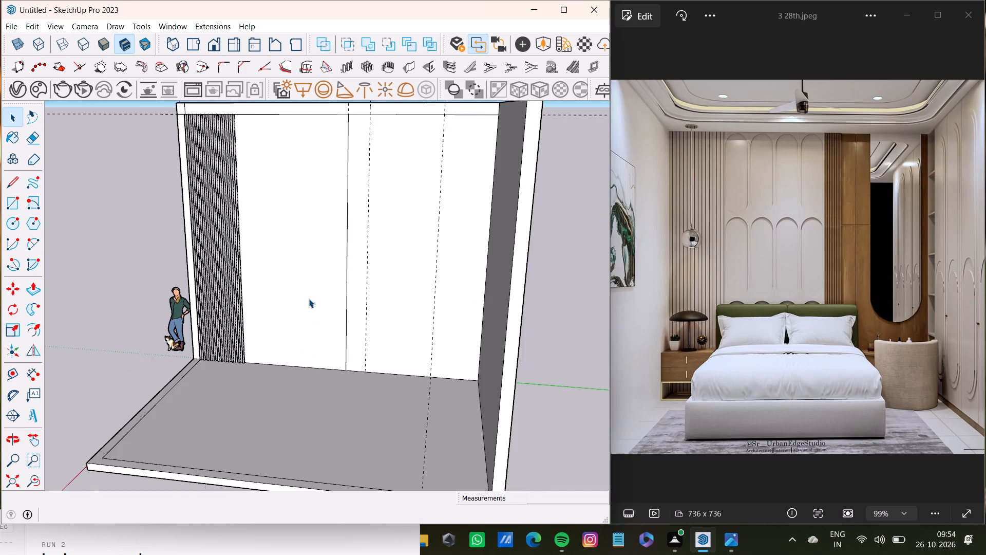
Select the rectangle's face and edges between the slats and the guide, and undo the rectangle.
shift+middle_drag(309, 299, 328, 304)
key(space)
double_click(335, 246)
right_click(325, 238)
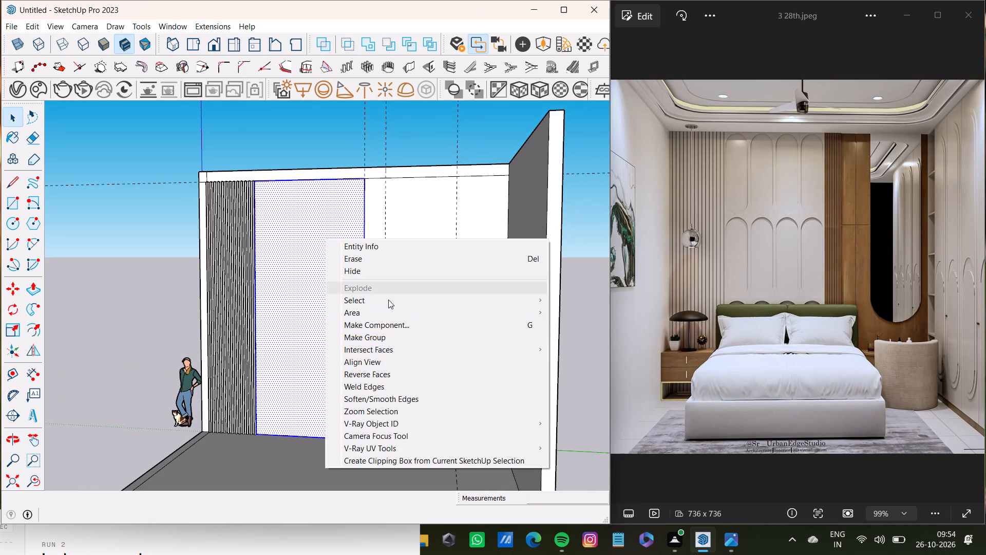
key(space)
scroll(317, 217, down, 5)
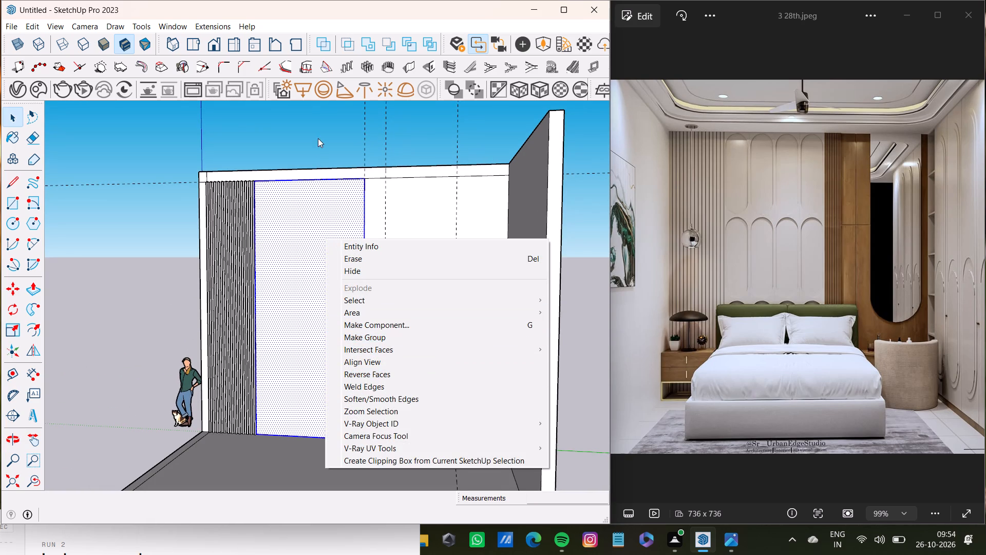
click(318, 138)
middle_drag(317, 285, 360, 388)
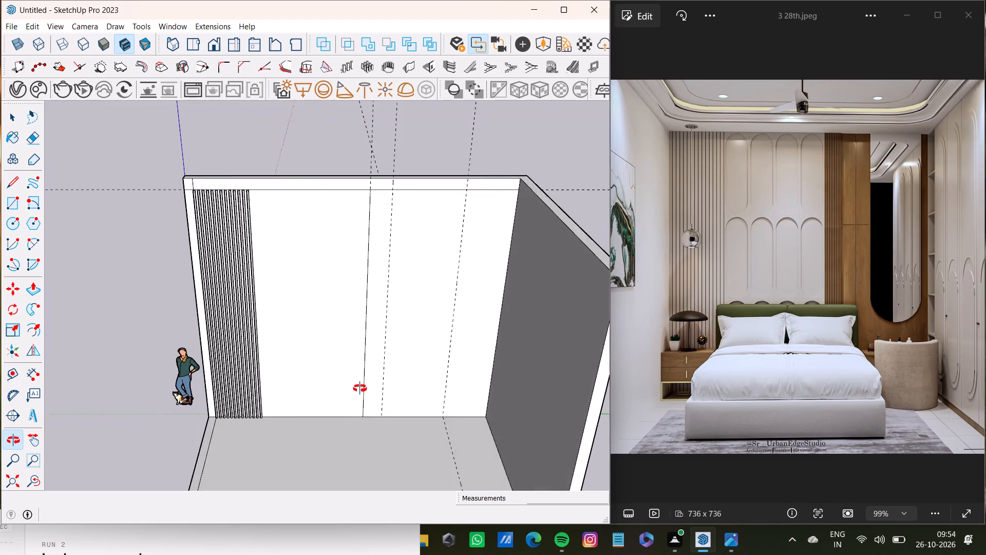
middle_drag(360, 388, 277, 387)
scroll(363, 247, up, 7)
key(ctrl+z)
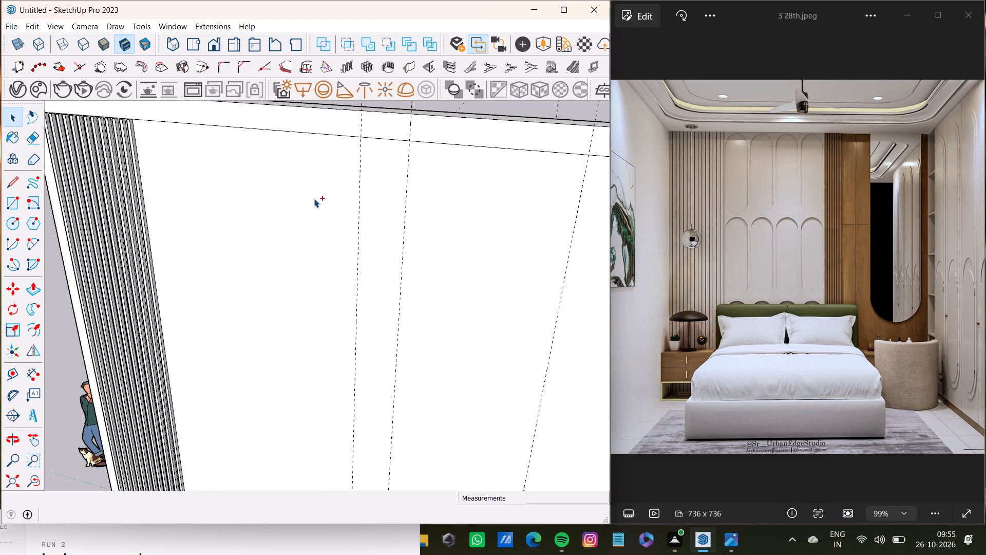
Place a vertical guide about 8' from the last slat's edge, just beyond the nearest existing vertical guide.
scroll(314, 198, down, 5)
middle_drag(299, 216, 305, 215)
key(t)
scroll(228, 273, up, 9)
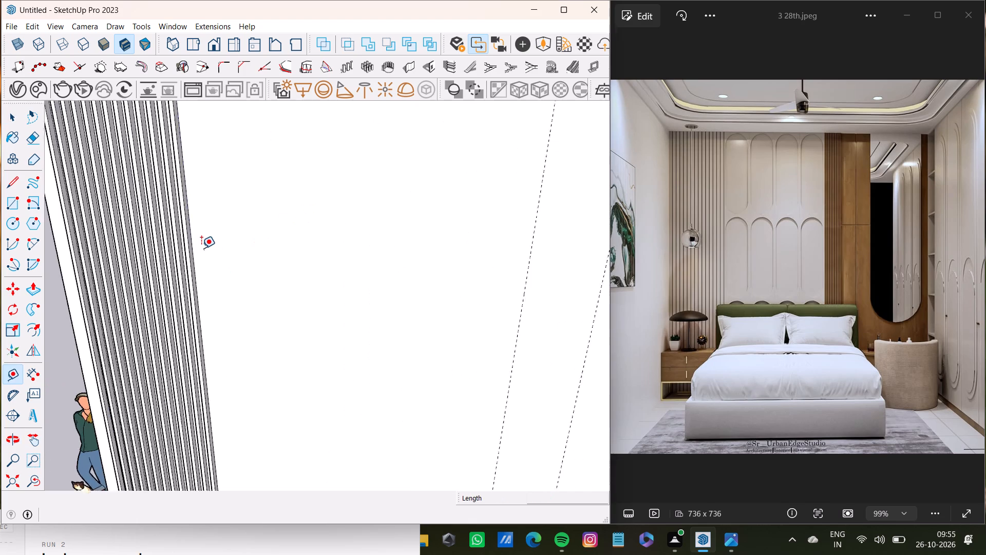
scroll(201, 248, up, 7)
click(185, 276)
scroll(276, 290, down, 16)
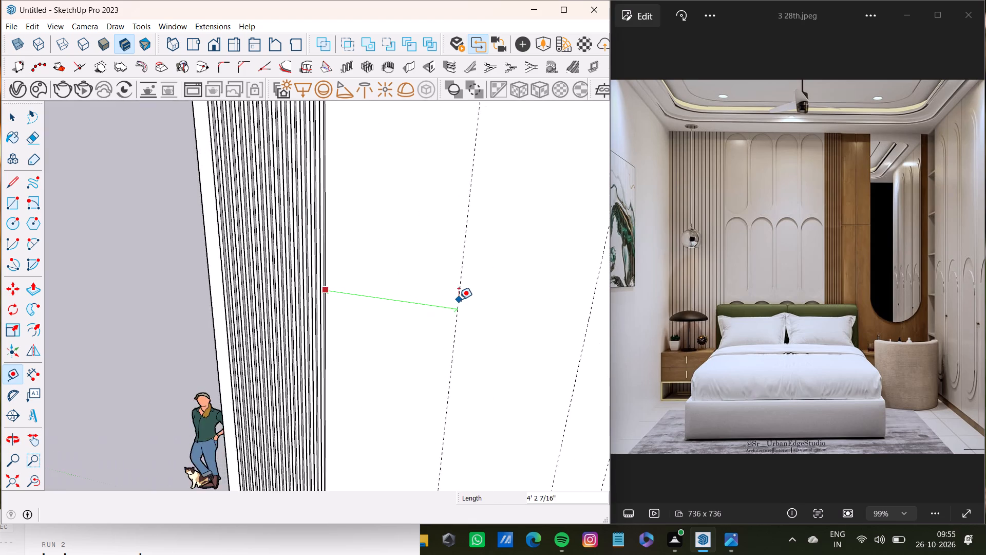
scroll(459, 300, down, 7)
shift+middle_drag(471, 313, 404, 311)
middle_click(407, 310)
scroll(428, 302, up, 7)
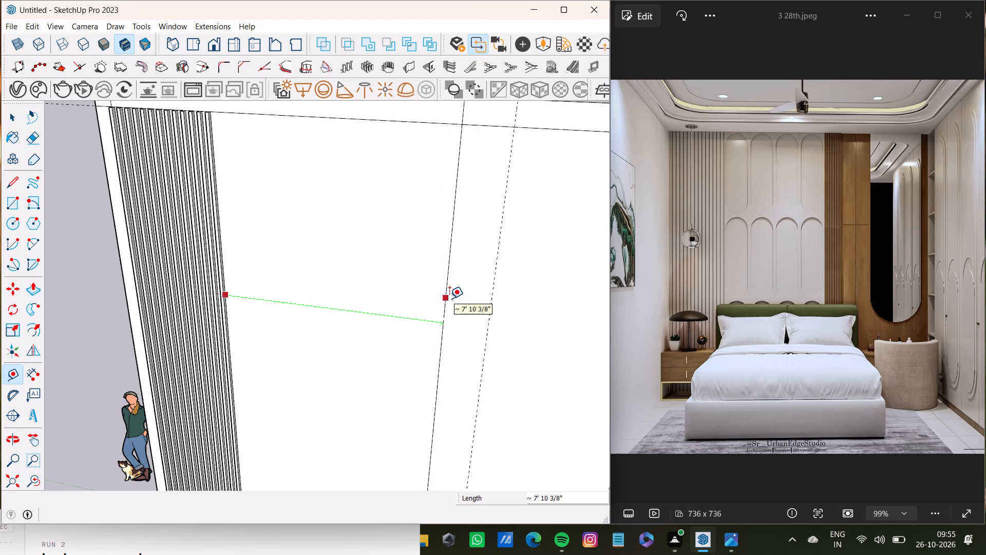
click(450, 300)
key(space)
scroll(401, 301, down, 4)
middle_drag(402, 307, 387, 234)
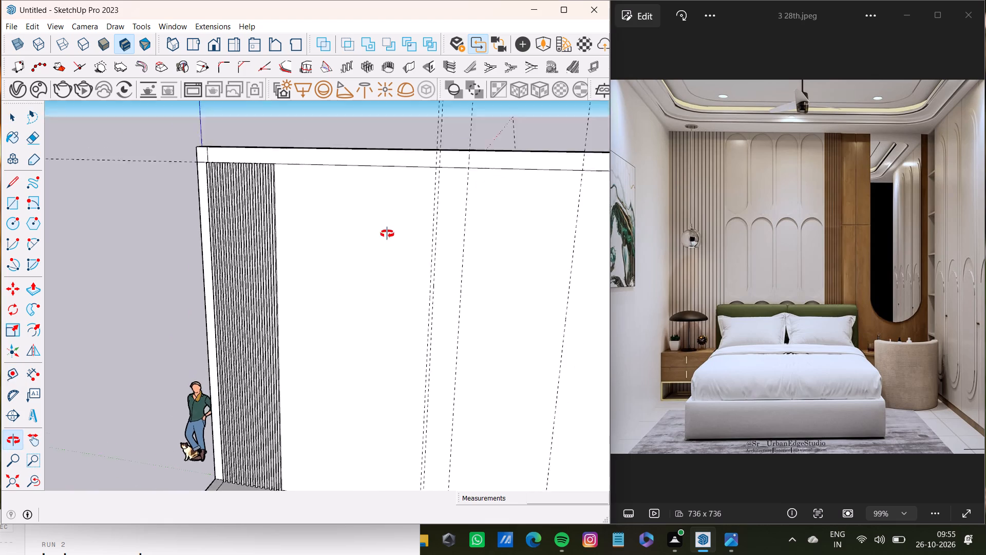
middle_drag(387, 234, 386, 231)
Draw a rectangle about 18' 3 7/16" by 8' 5/16" from the last slat's top corner to the floor at the new guide.
key(r)
scroll(280, 177, up, 12)
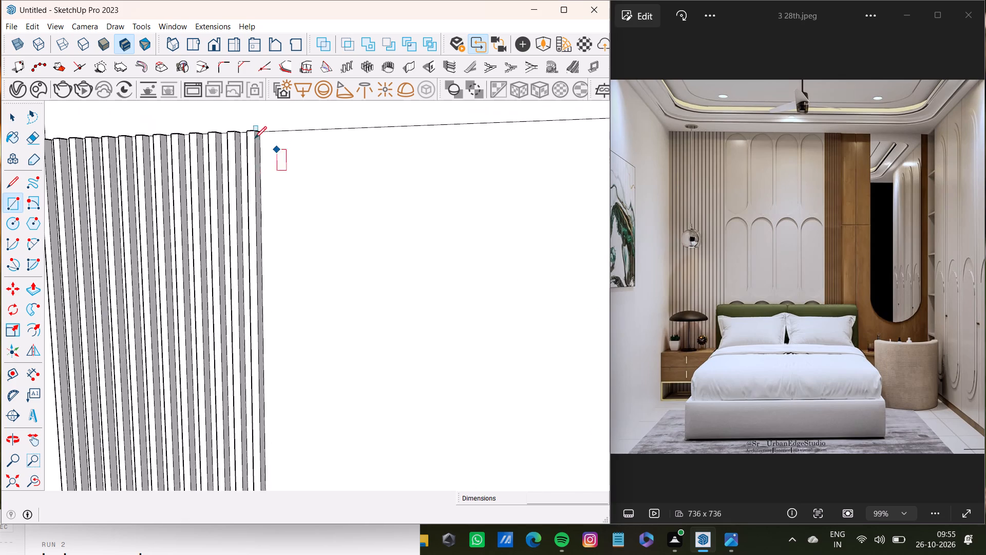
scroll(255, 138, up, 3)
click(263, 132)
scroll(365, 243, down, 15)
scroll(420, 293, up, 1)
shift+middle_drag(420, 293, 244, 168)
scroll(297, 210, down, 7)
shift+middle_drag(328, 303, 368, 275)
scroll(368, 307, up, 8)
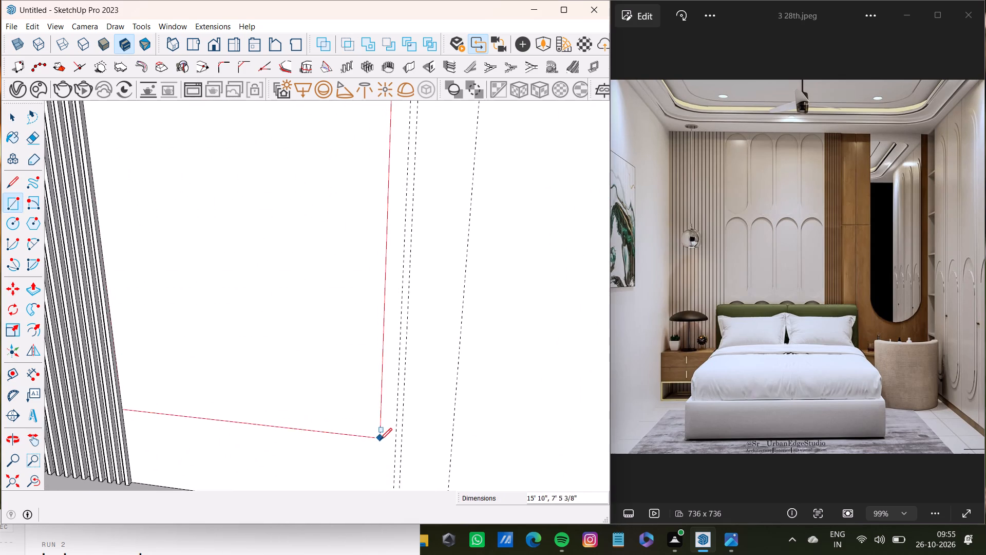
scroll(380, 445, down, 3)
shift+middle_drag(383, 452, 385, 357)
scroll(390, 366, up, 4)
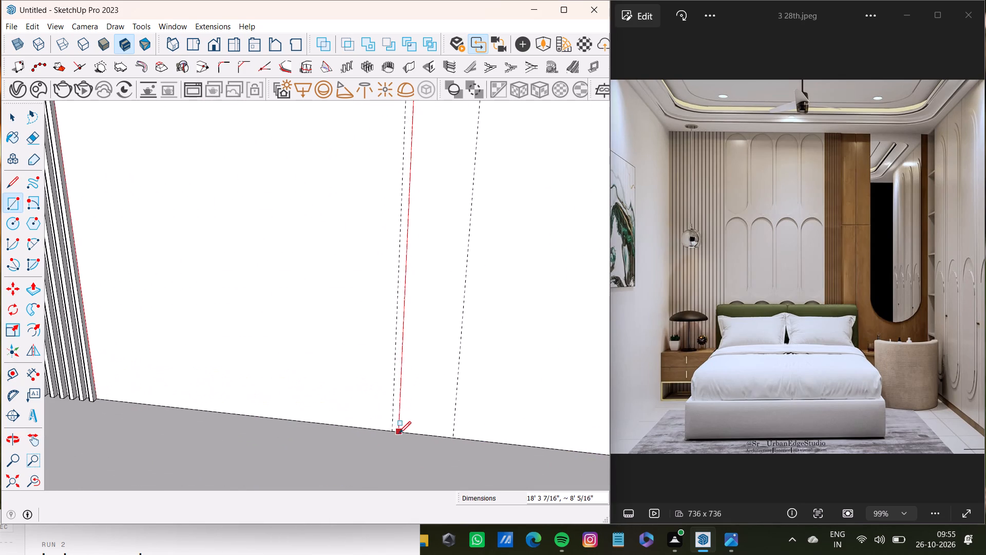
click(397, 430)
scroll(237, 294, down, 6)
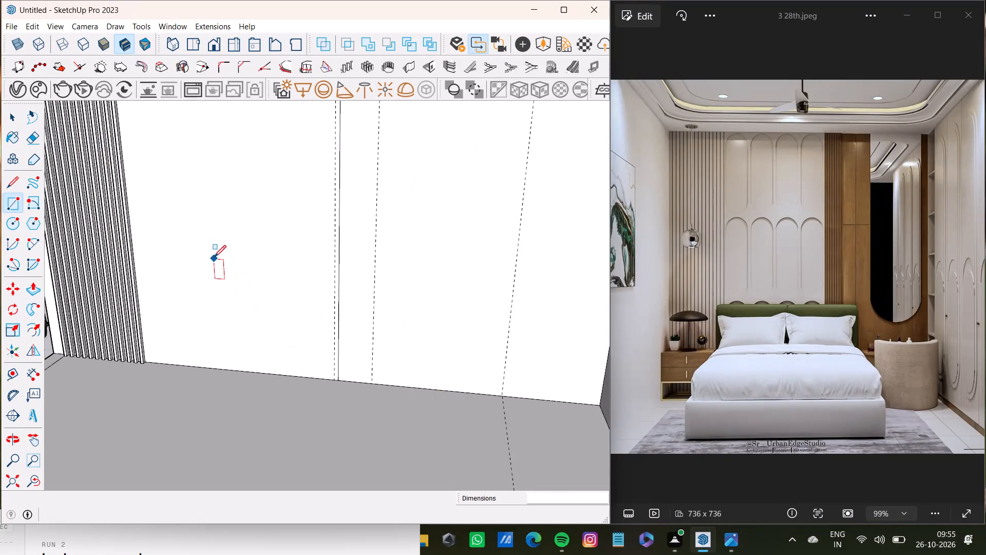
Place a vertical guide about 5/8" from the last slat's edge on the back wall.
scroll(214, 257, down, 3)
shift+middle_drag(214, 257, 298, 327)
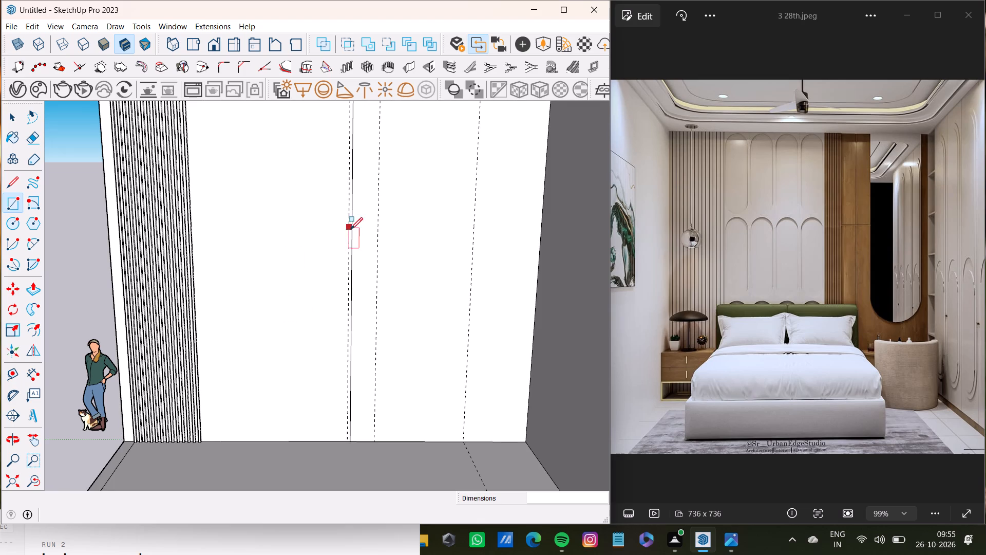
scroll(351, 229, down, 8)
middle_drag(314, 213, 297, 261)
key(space)
scroll(314, 180, up, 8)
middle_drag(308, 176, 308, 157)
scroll(308, 176, up, 1)
key(t)
scroll(212, 197, up, 13)
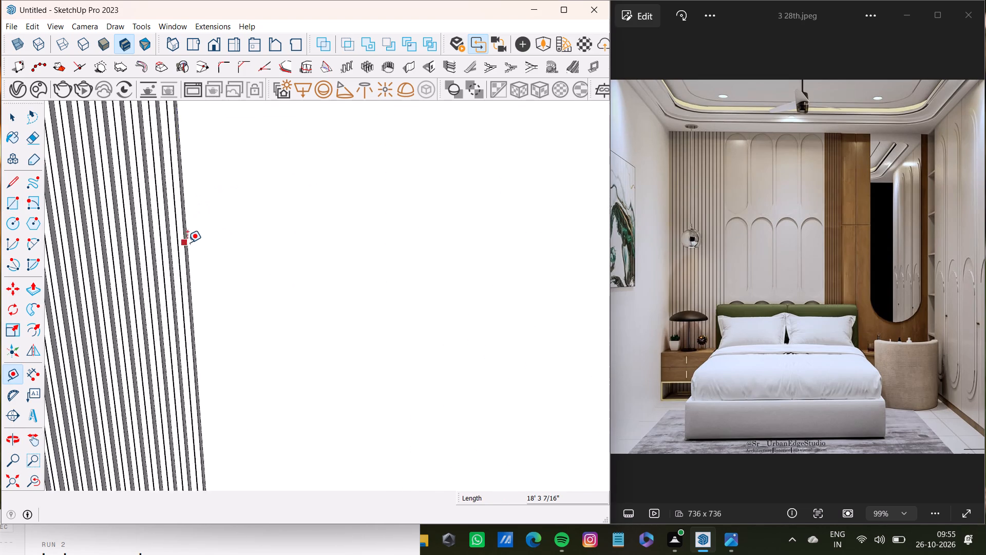
scroll(187, 243, up, 6)
click(186, 251)
scroll(233, 254, down, 7)
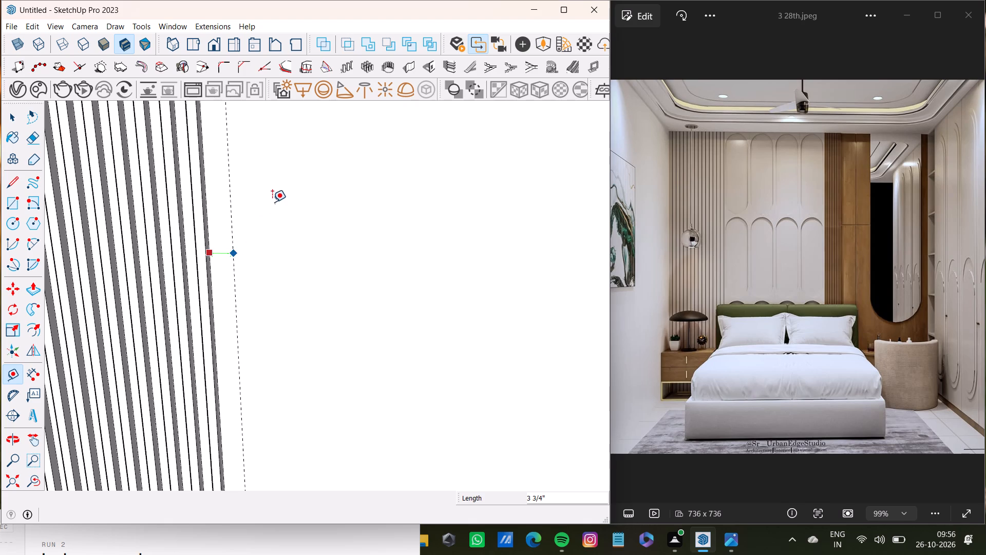
scroll(238, 259, up, 9)
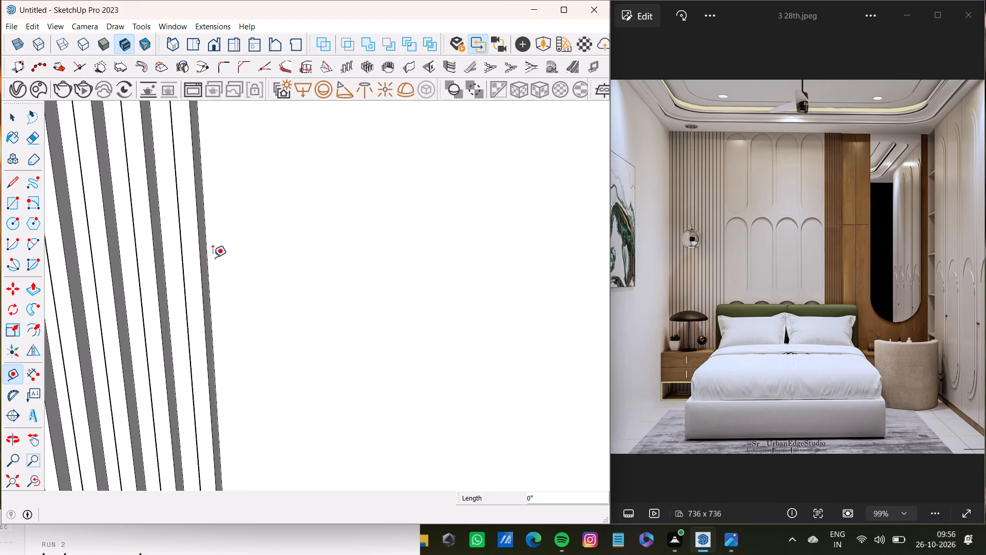
scroll(216, 266, up, 4)
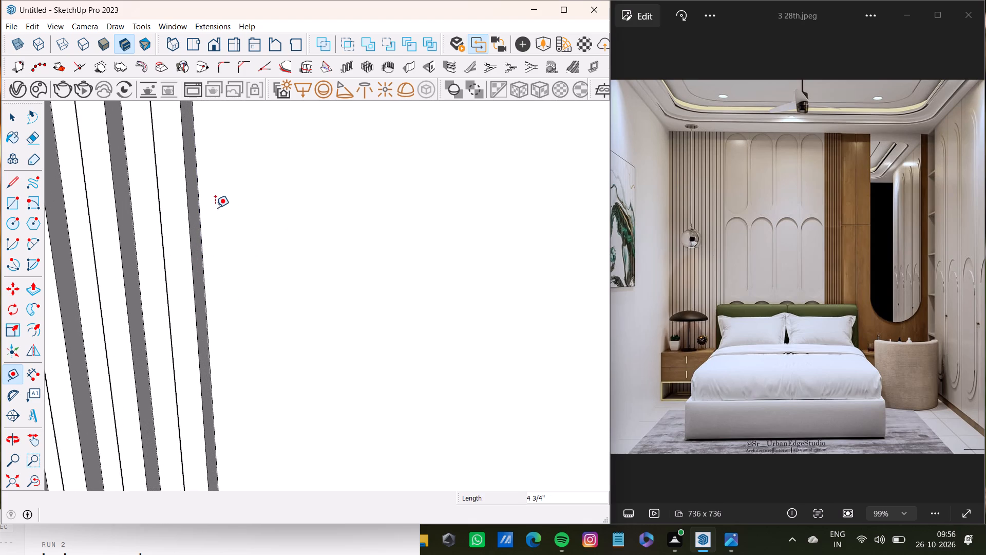
scroll(237, 266, down, 5)
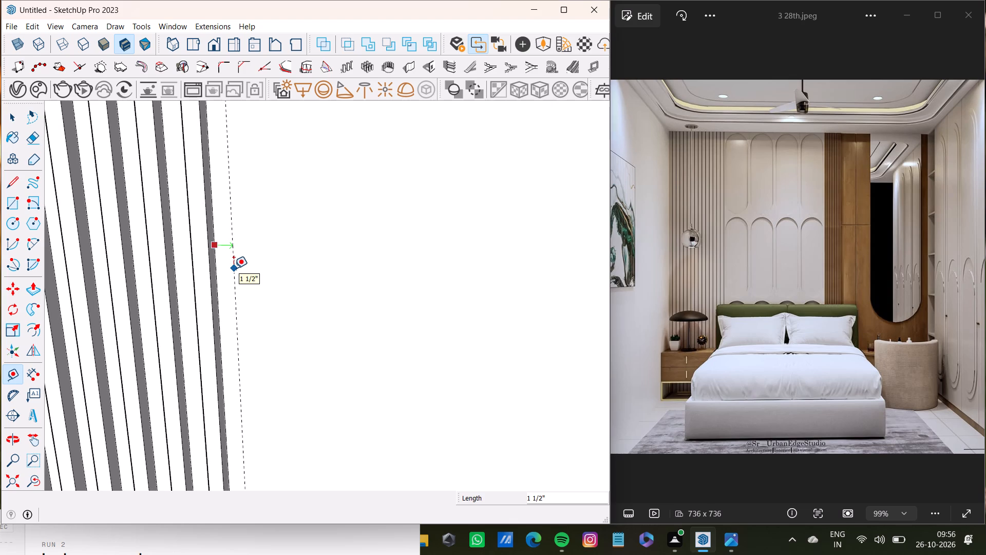
scroll(233, 268, up, 2)
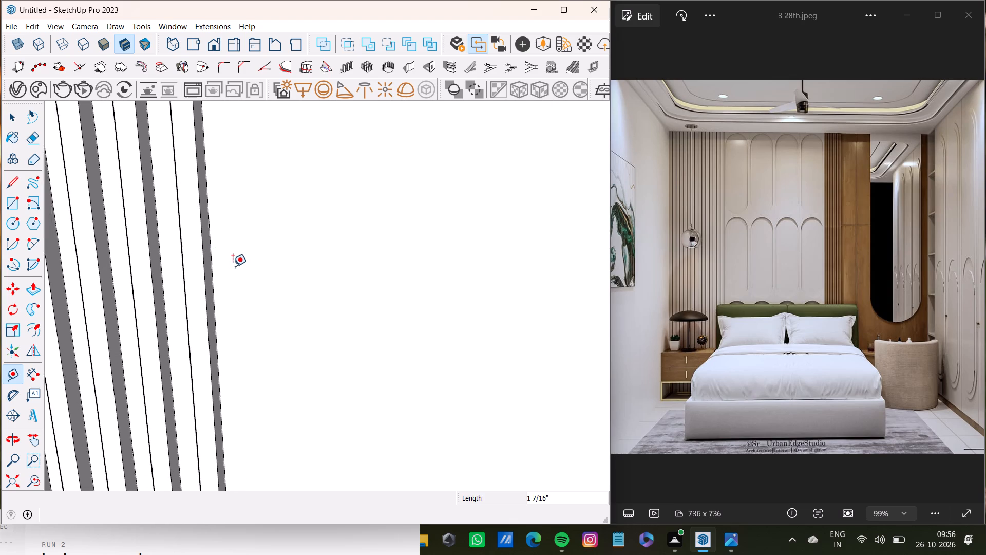
scroll(233, 266, up, 5)
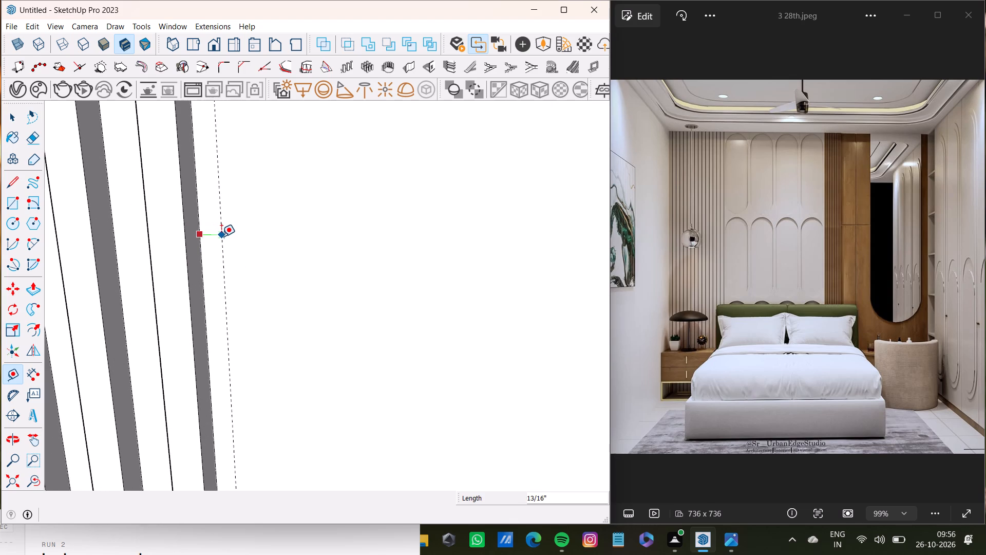
click(216, 236)
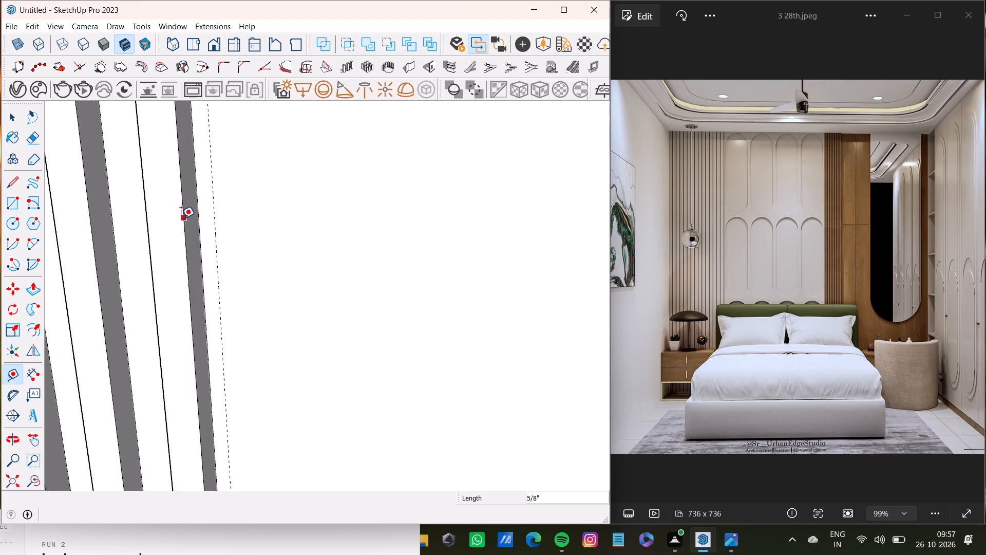
Place a vertical guide about 2' 2 1/16" from the guide beside the last slat, inside the central panel.
key(space)
scroll(296, 233, down, 7)
scroll(283, 234, down, 20)
scroll(283, 234, down, 12)
shift+middle_drag(256, 223, 247, 258)
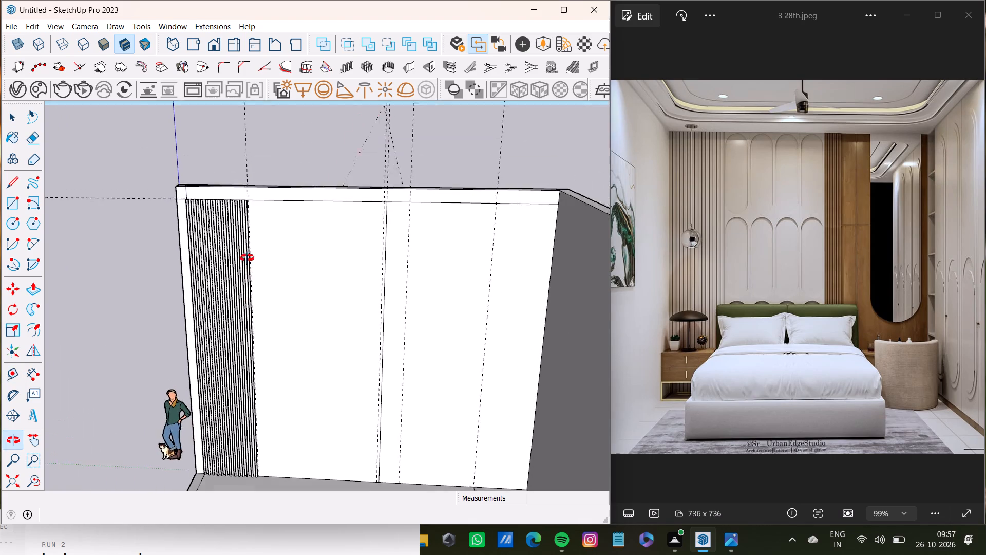
shift+middle_drag(247, 258, 251, 236)
scroll(255, 215, up, 13)
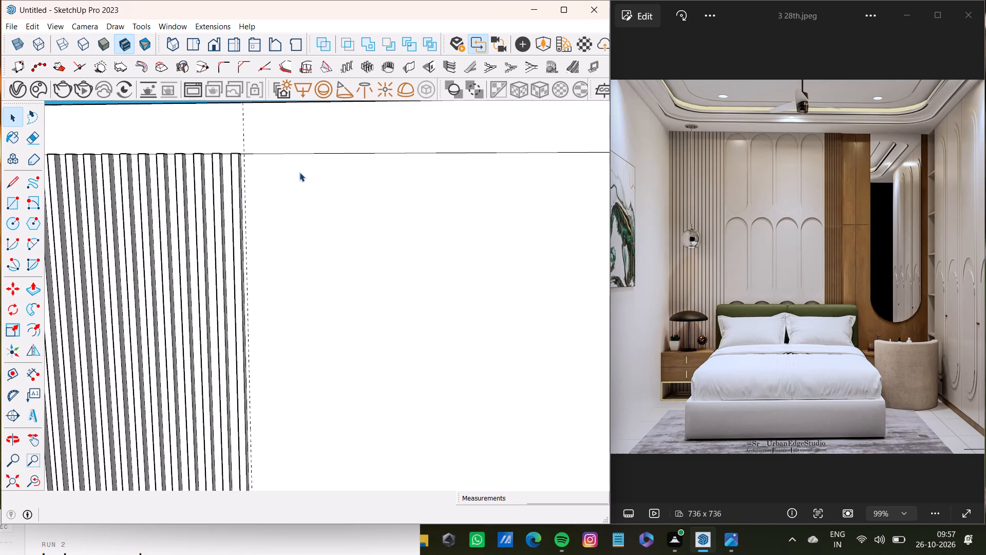
scroll(221, 152, up, 3)
scroll(263, 171, down, 3)
middle_drag(273, 184, 291, 236)
key(t)
scroll(251, 240, up, 8)
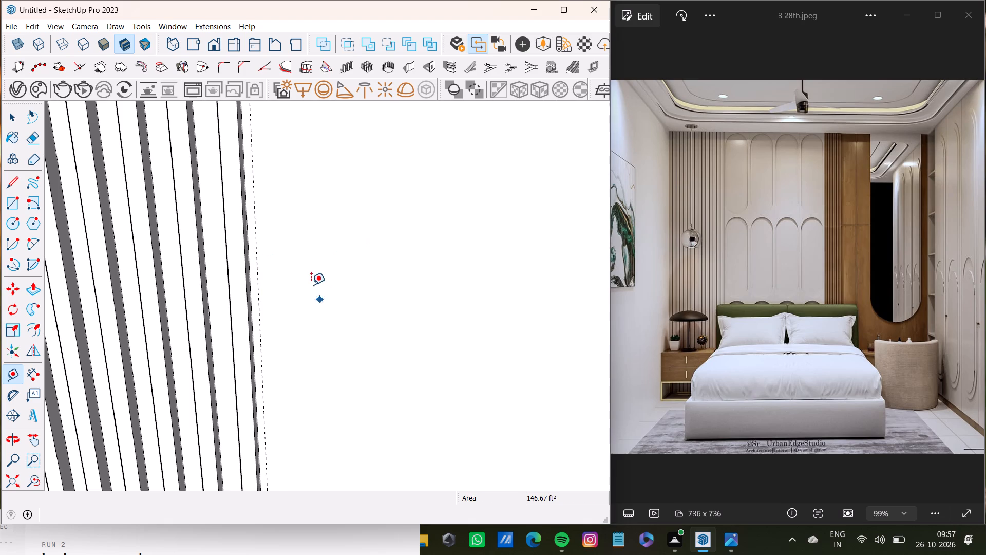
scroll(311, 285, down, 9)
shift+middle_drag(328, 273, 277, 201)
scroll(273, 197, up, 6)
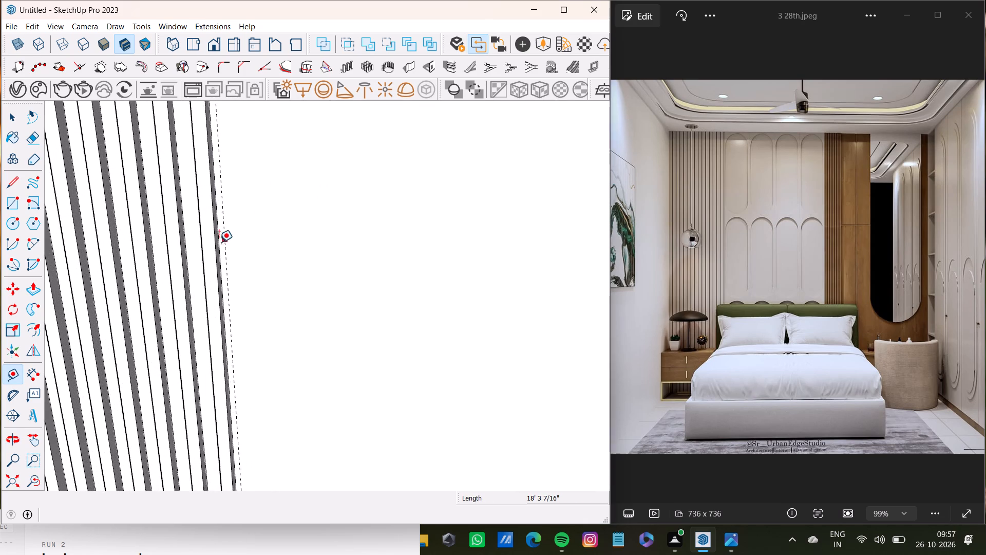
click(224, 249)
scroll(399, 255, down, 8)
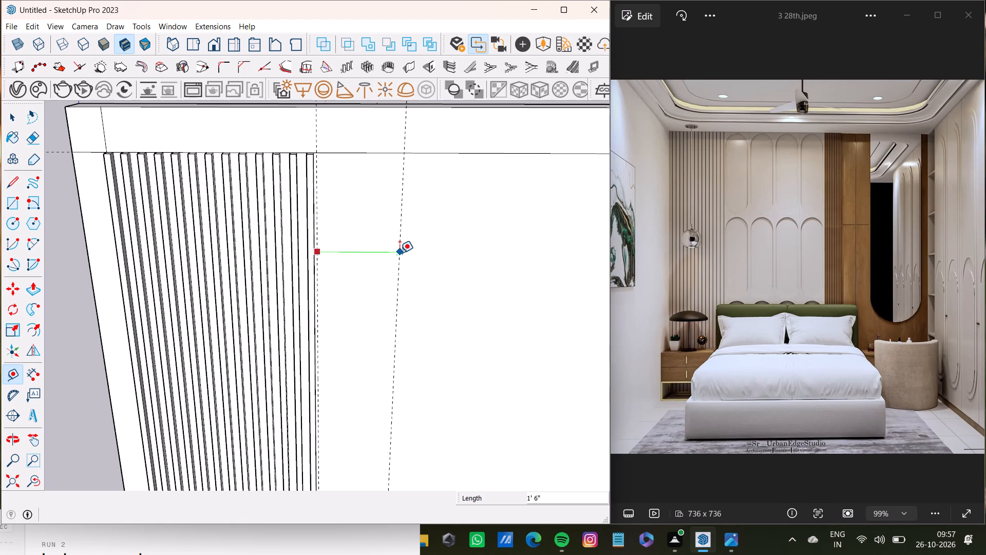
scroll(400, 252, down, 20)
scroll(400, 252, down, 5)
shift+middle_drag(423, 306, 387, 238)
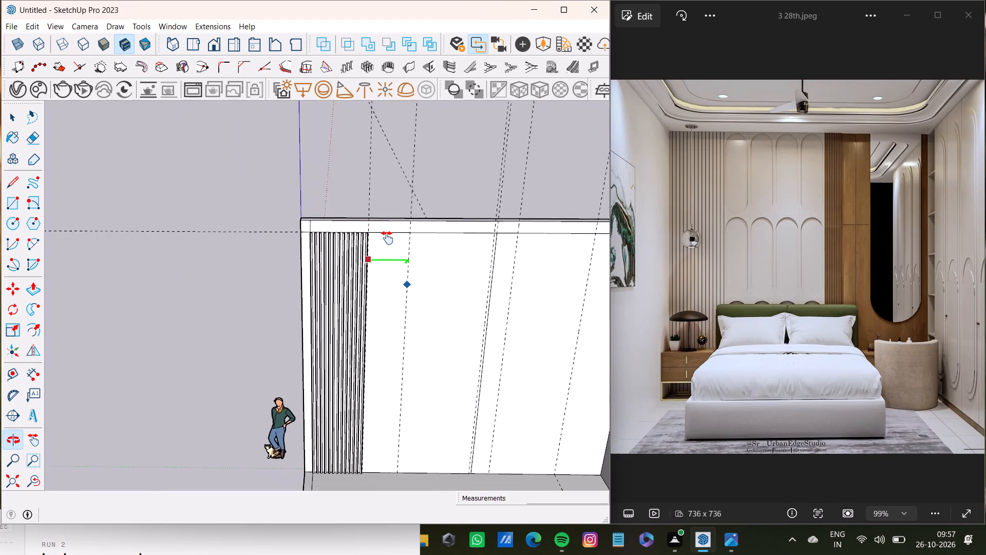
shift+middle_drag(387, 238, 304, 244)
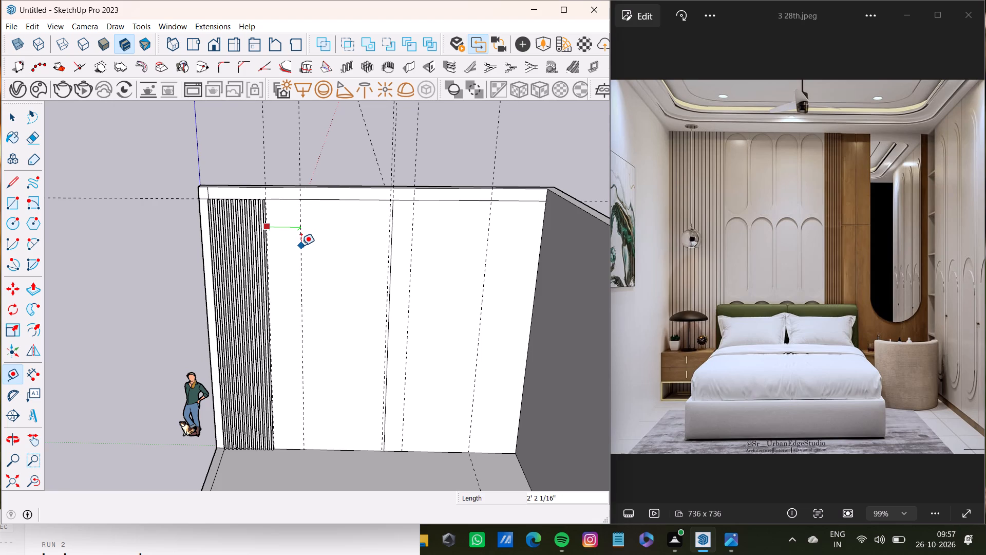
click(301, 246)
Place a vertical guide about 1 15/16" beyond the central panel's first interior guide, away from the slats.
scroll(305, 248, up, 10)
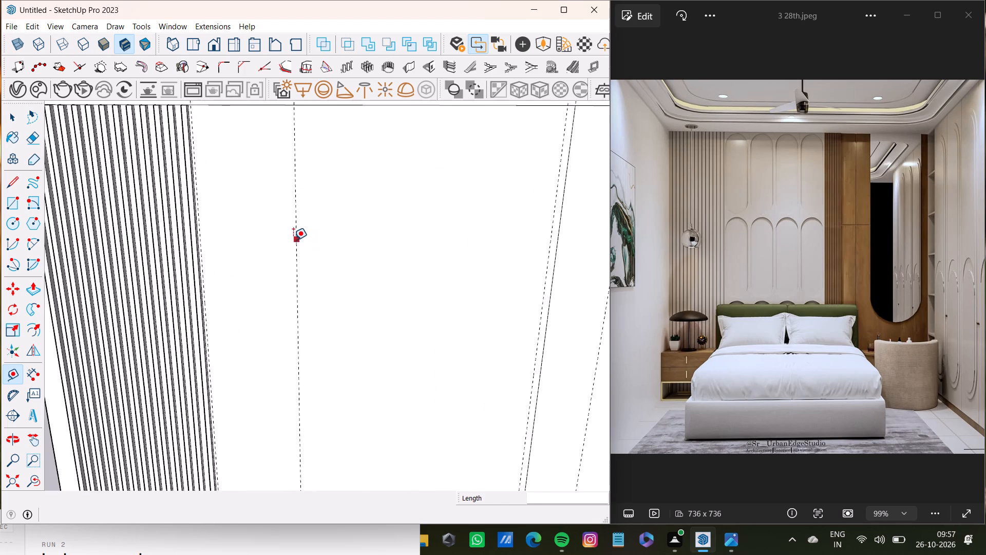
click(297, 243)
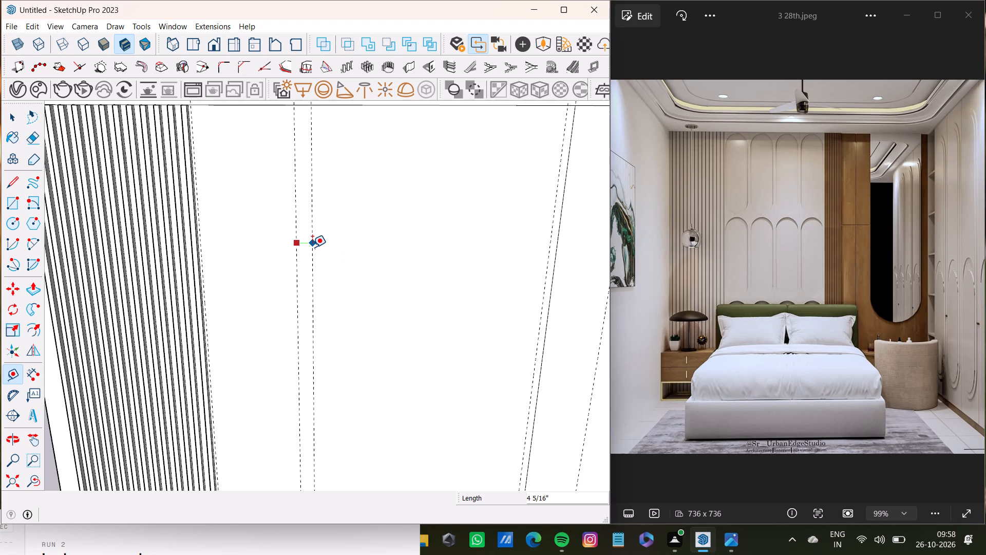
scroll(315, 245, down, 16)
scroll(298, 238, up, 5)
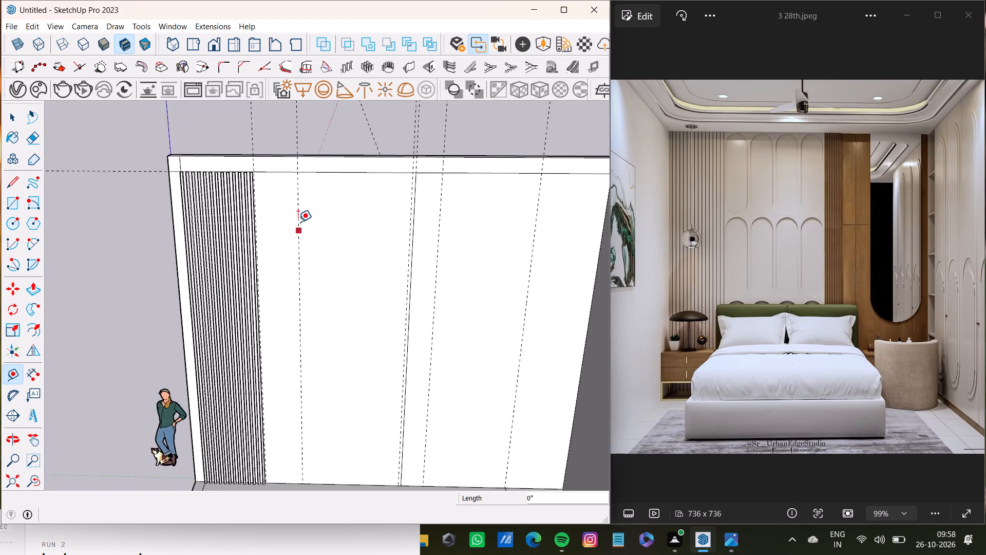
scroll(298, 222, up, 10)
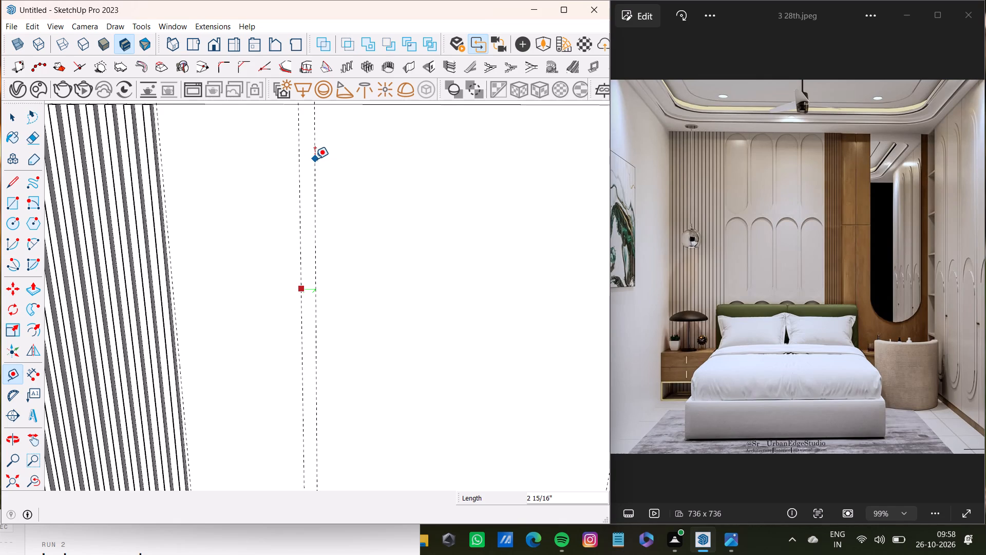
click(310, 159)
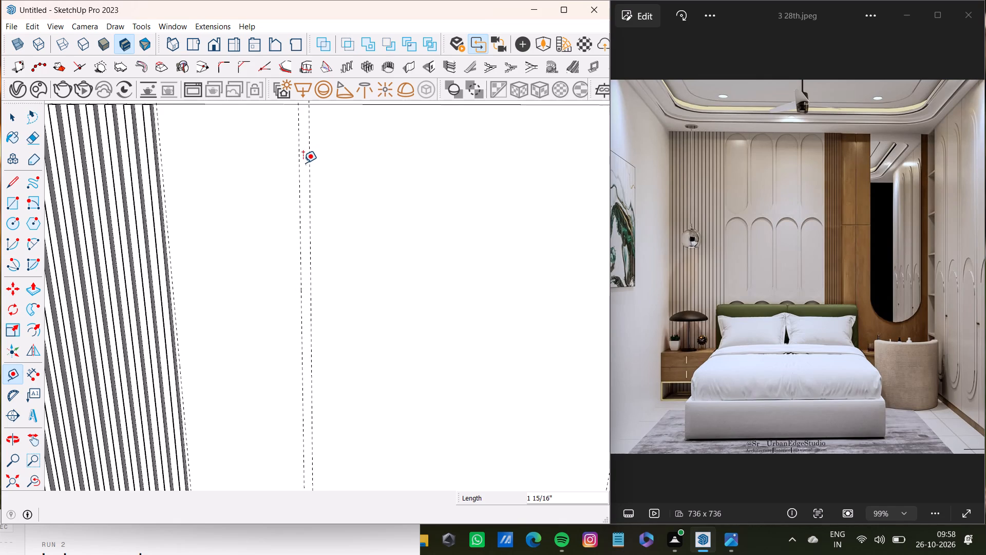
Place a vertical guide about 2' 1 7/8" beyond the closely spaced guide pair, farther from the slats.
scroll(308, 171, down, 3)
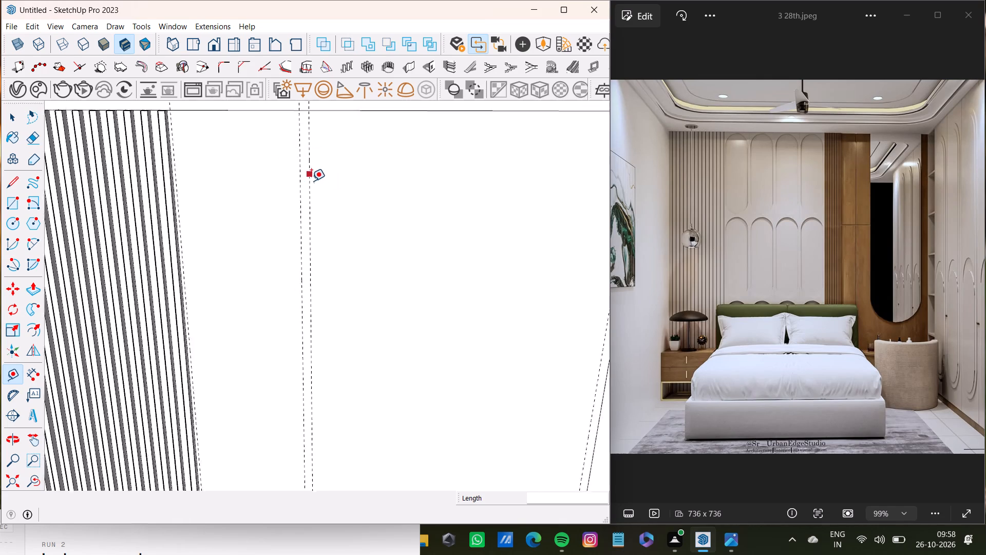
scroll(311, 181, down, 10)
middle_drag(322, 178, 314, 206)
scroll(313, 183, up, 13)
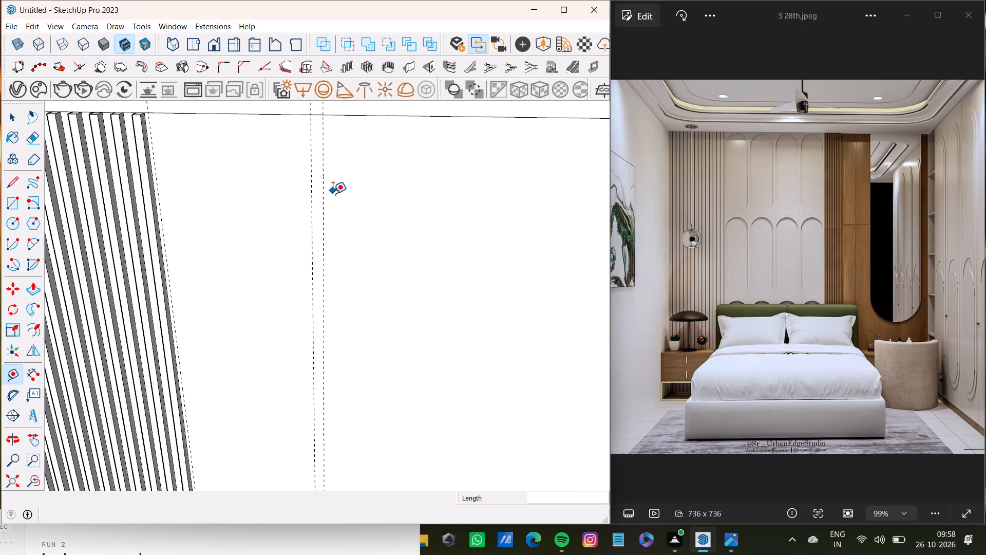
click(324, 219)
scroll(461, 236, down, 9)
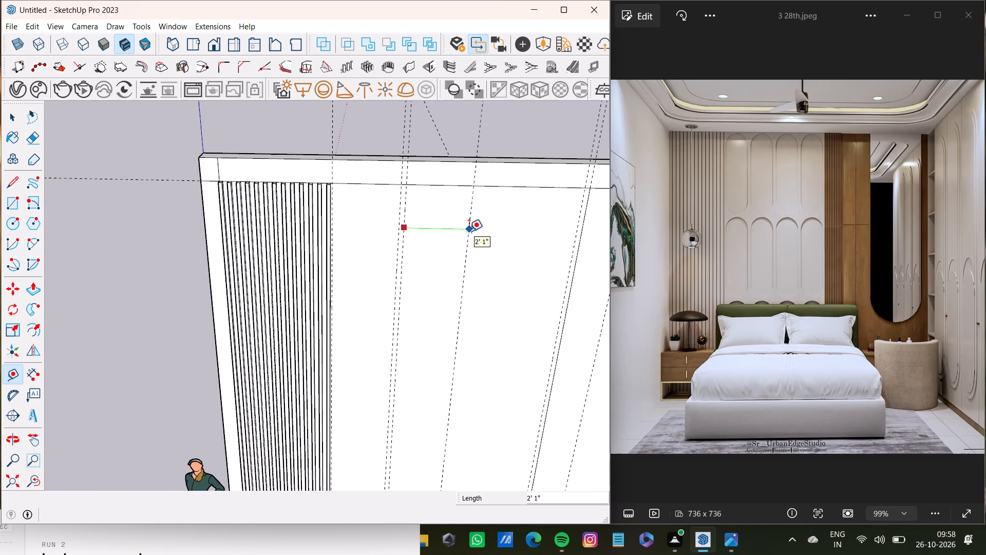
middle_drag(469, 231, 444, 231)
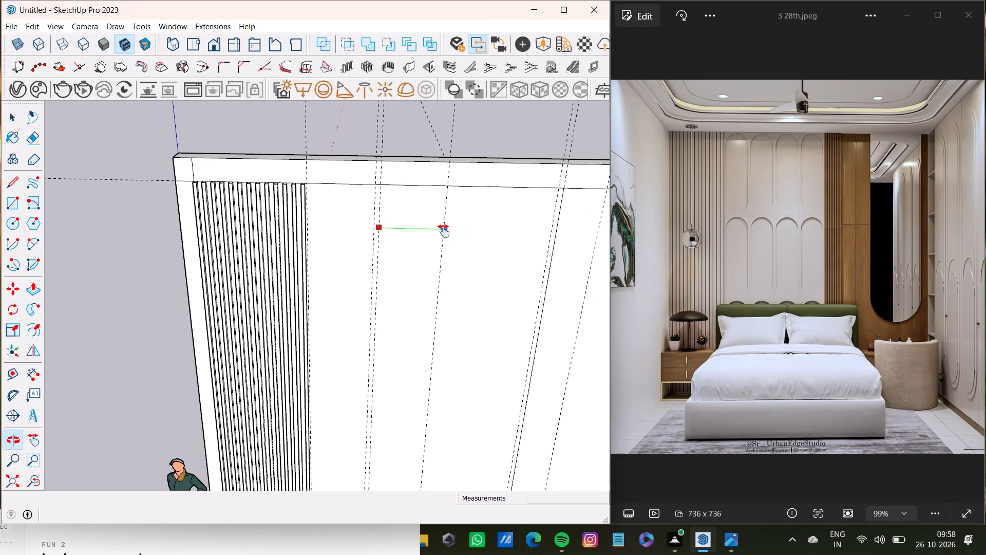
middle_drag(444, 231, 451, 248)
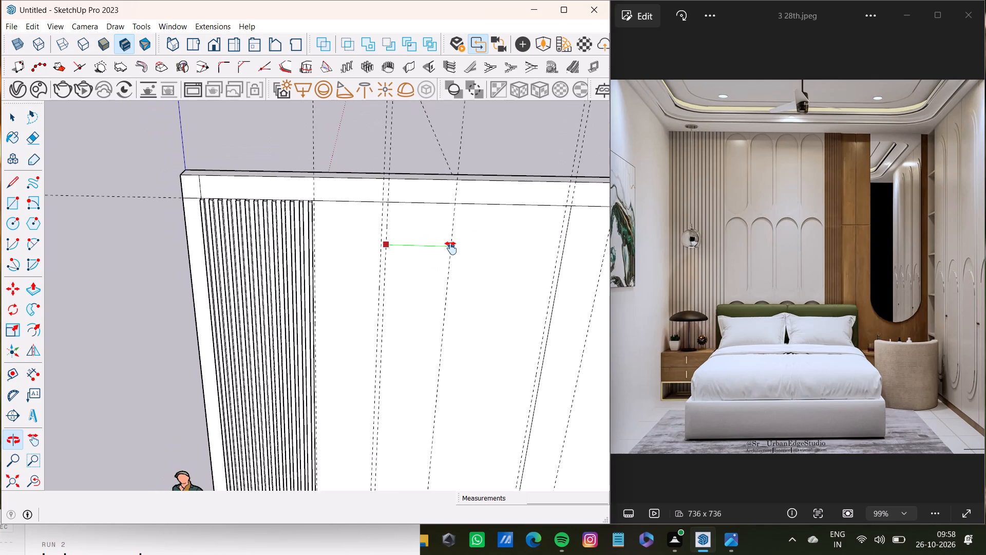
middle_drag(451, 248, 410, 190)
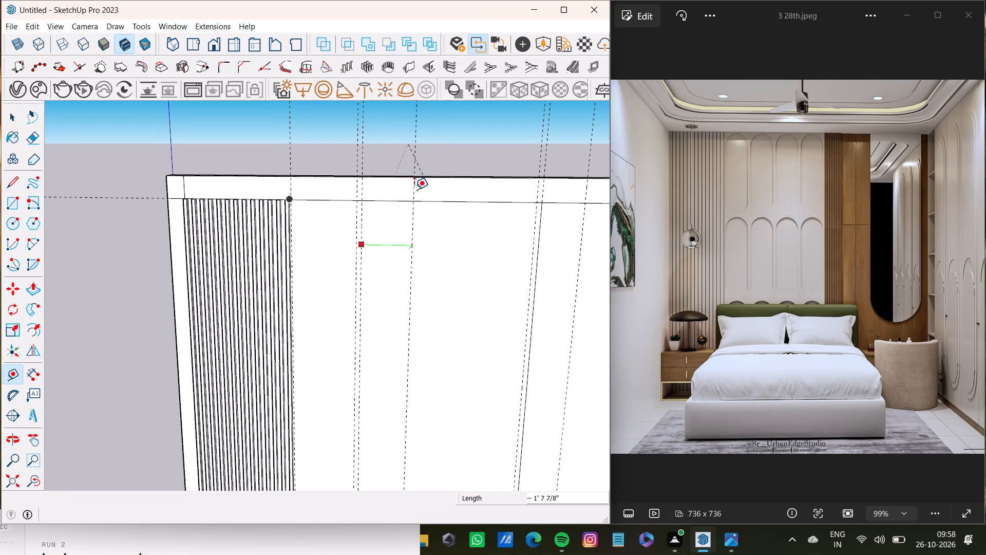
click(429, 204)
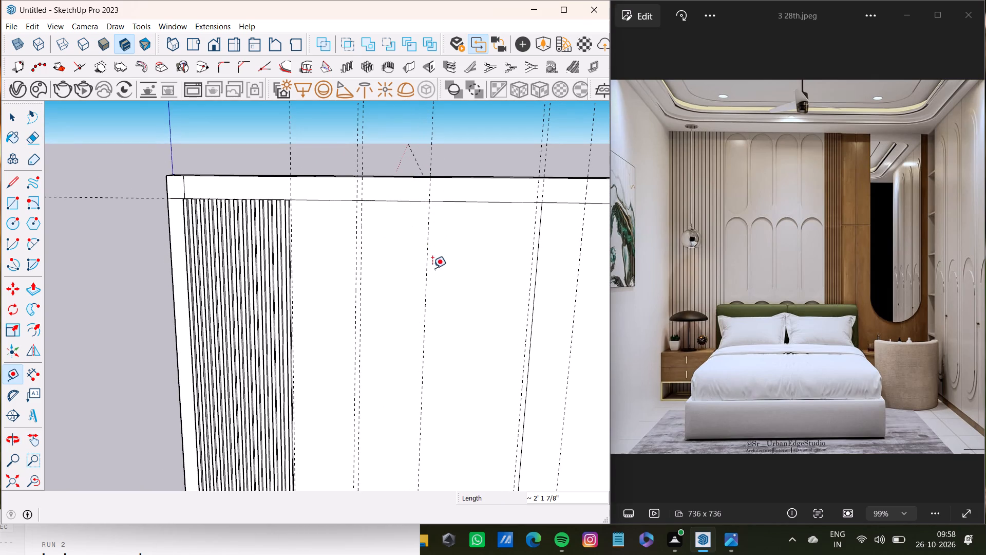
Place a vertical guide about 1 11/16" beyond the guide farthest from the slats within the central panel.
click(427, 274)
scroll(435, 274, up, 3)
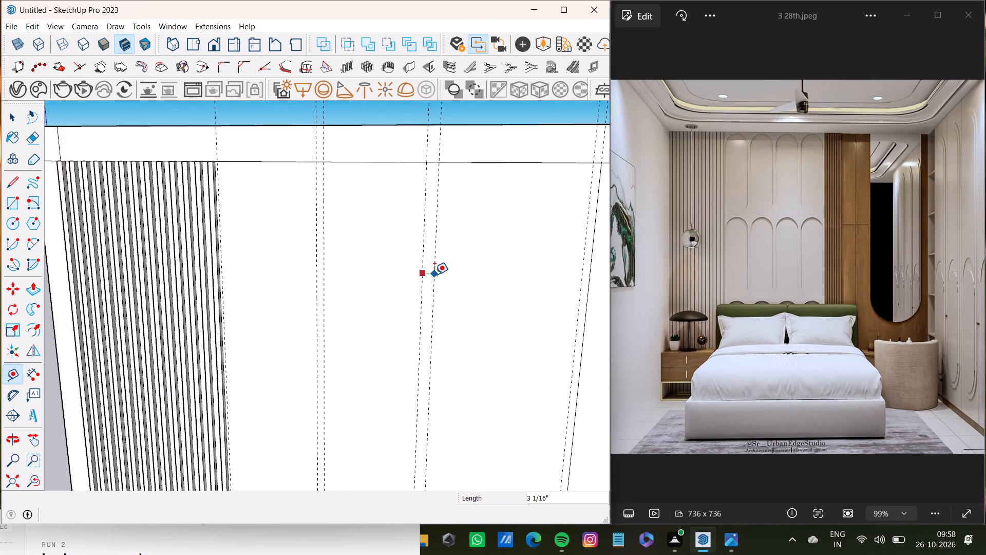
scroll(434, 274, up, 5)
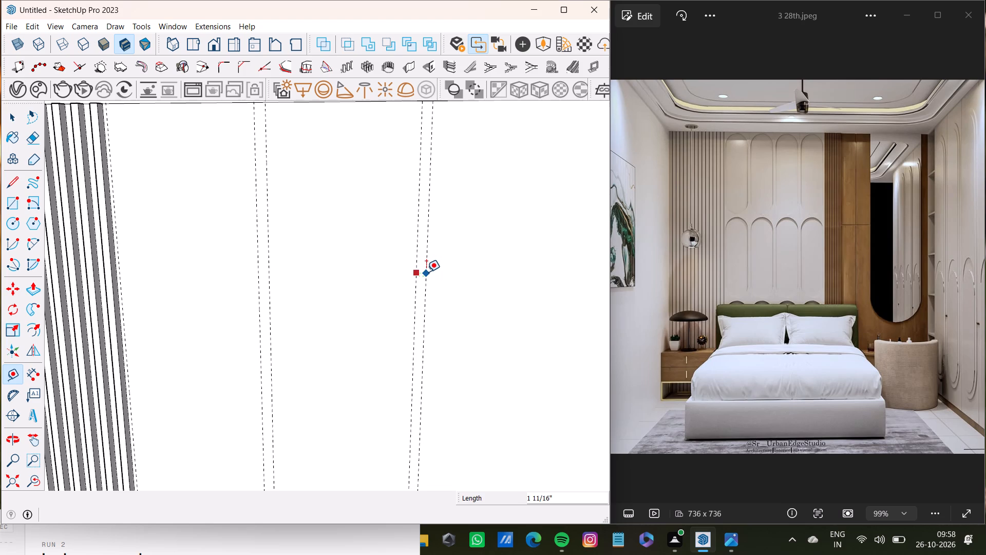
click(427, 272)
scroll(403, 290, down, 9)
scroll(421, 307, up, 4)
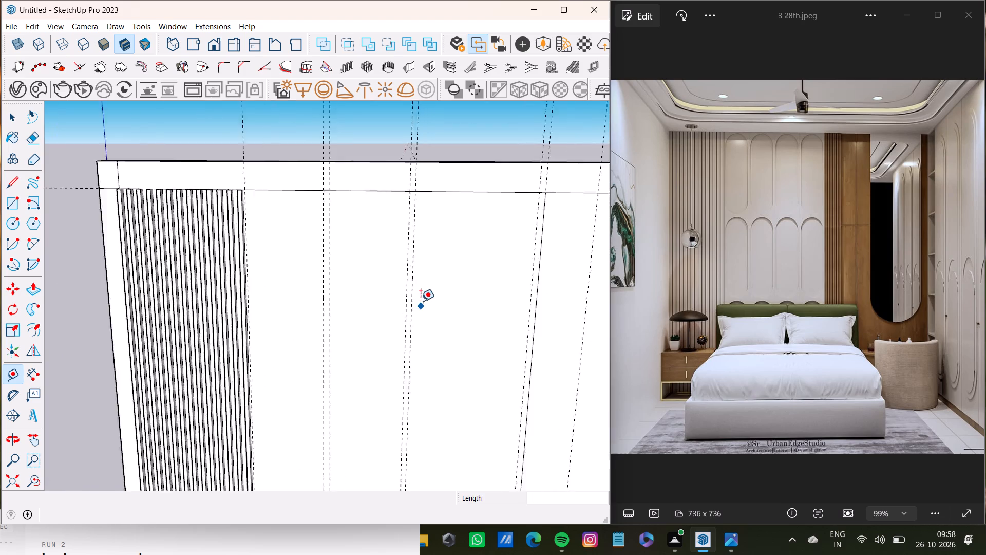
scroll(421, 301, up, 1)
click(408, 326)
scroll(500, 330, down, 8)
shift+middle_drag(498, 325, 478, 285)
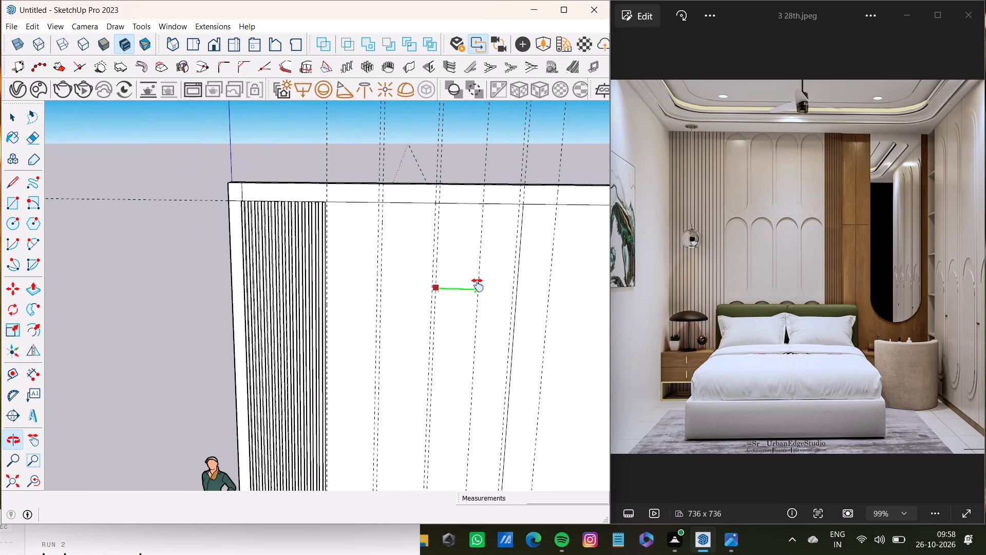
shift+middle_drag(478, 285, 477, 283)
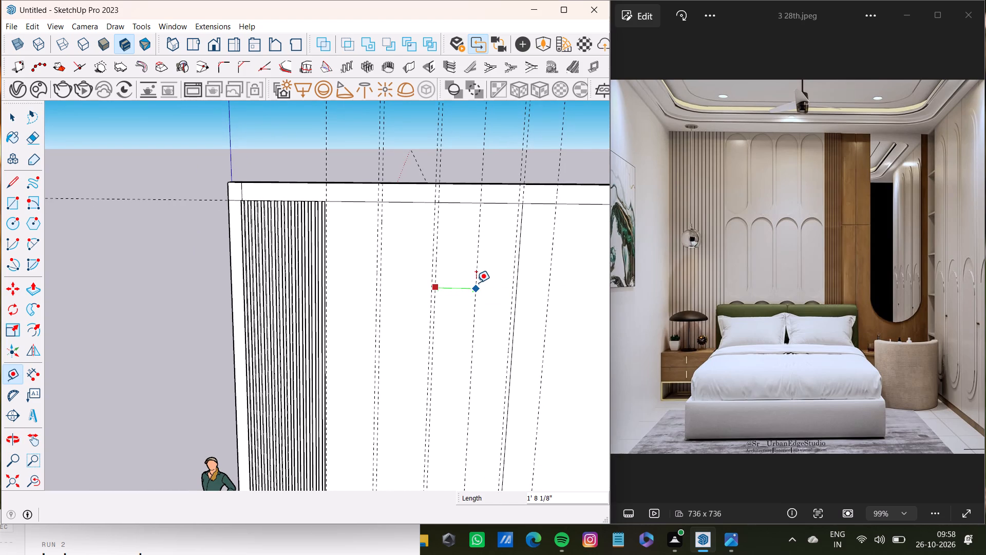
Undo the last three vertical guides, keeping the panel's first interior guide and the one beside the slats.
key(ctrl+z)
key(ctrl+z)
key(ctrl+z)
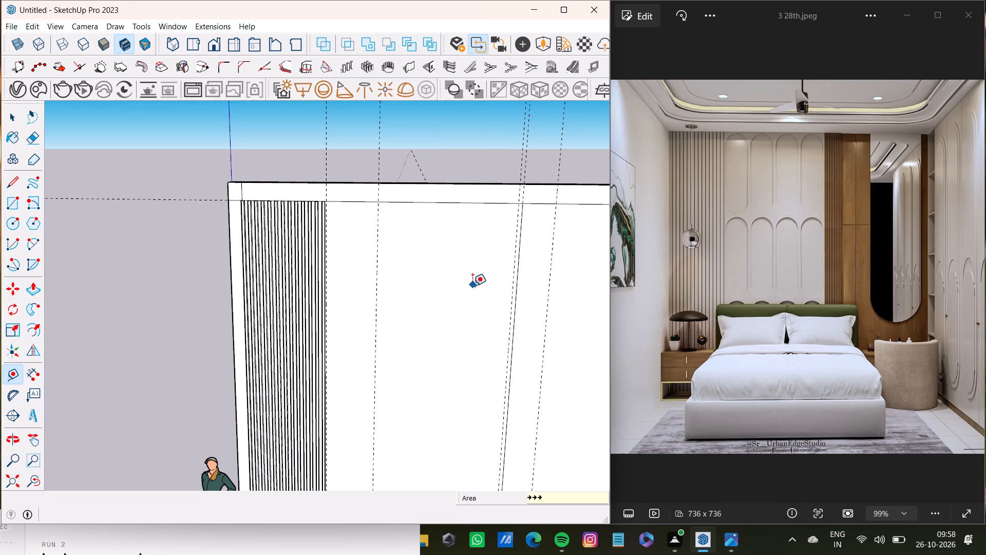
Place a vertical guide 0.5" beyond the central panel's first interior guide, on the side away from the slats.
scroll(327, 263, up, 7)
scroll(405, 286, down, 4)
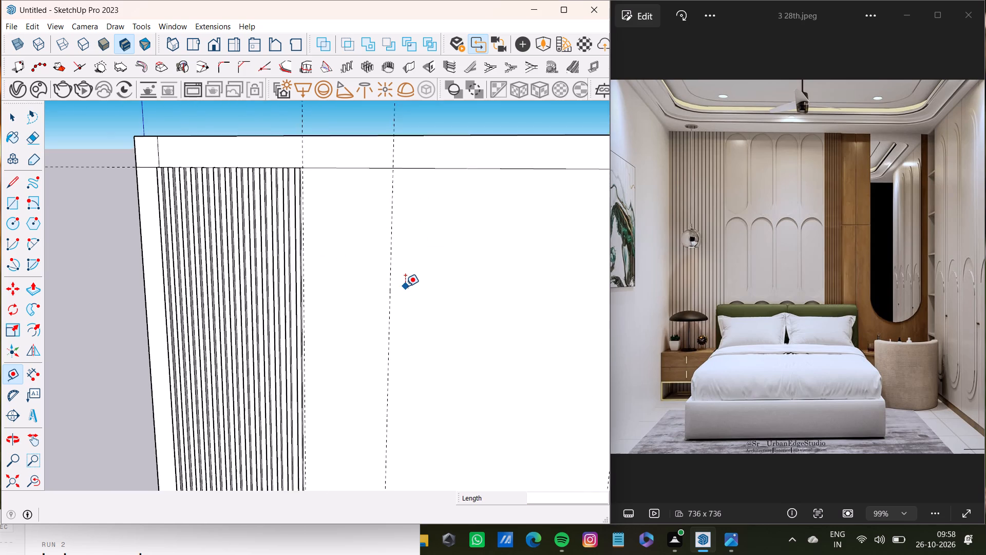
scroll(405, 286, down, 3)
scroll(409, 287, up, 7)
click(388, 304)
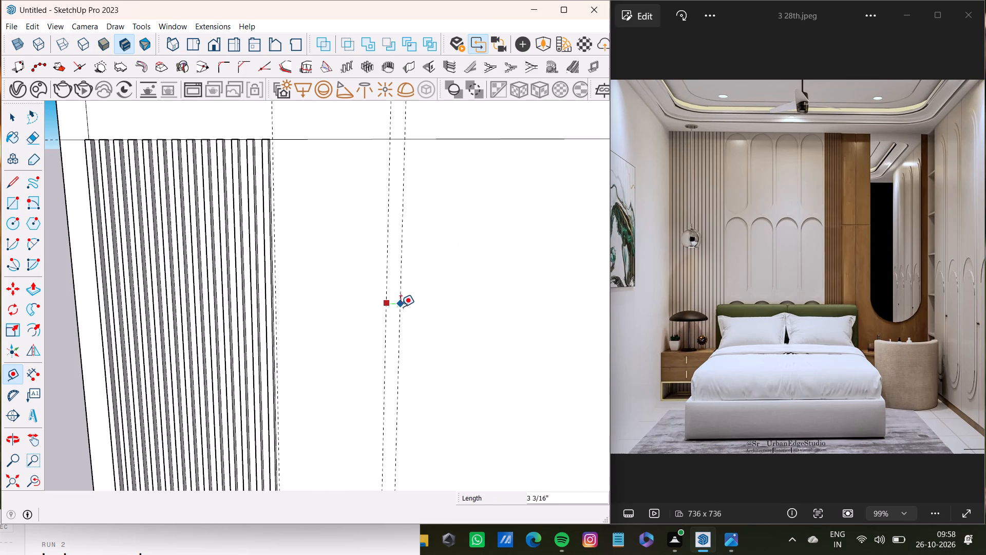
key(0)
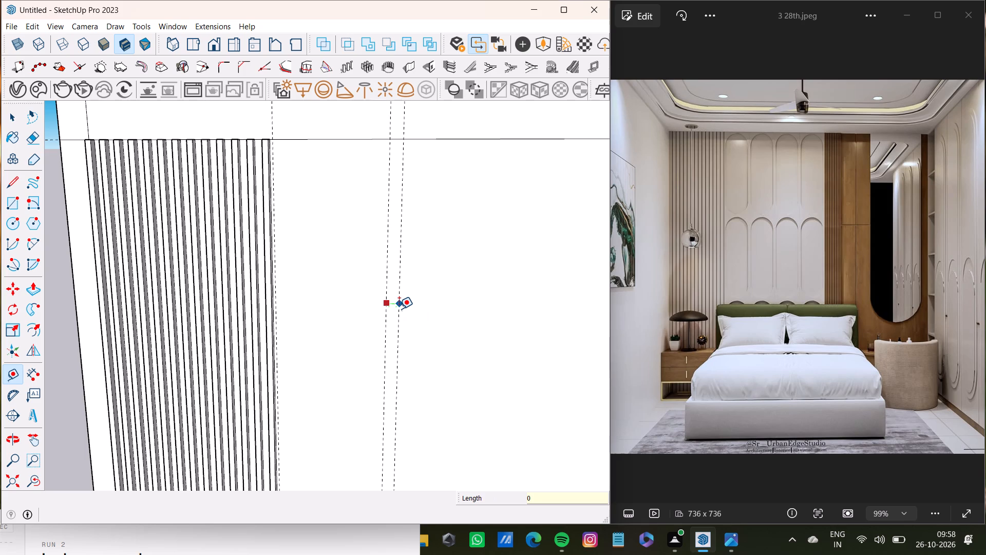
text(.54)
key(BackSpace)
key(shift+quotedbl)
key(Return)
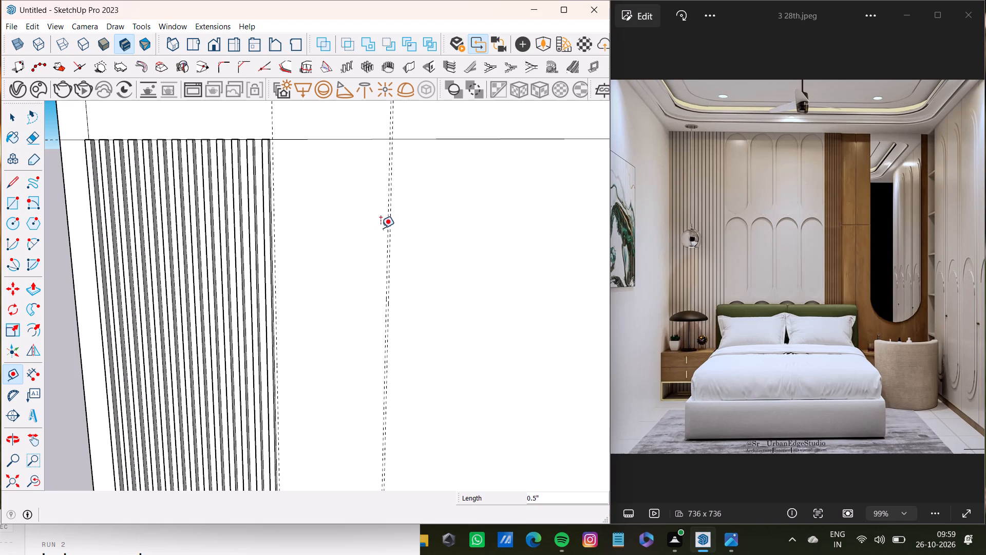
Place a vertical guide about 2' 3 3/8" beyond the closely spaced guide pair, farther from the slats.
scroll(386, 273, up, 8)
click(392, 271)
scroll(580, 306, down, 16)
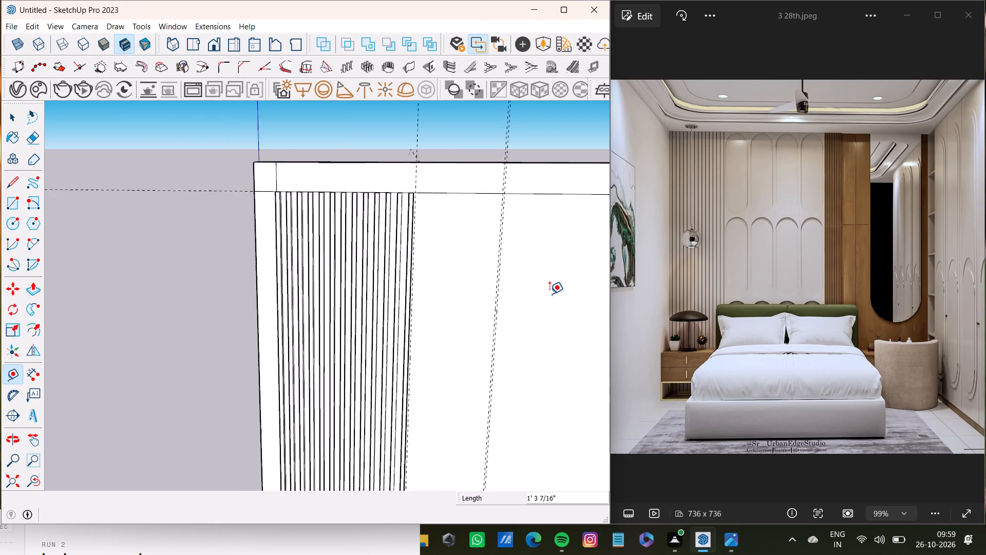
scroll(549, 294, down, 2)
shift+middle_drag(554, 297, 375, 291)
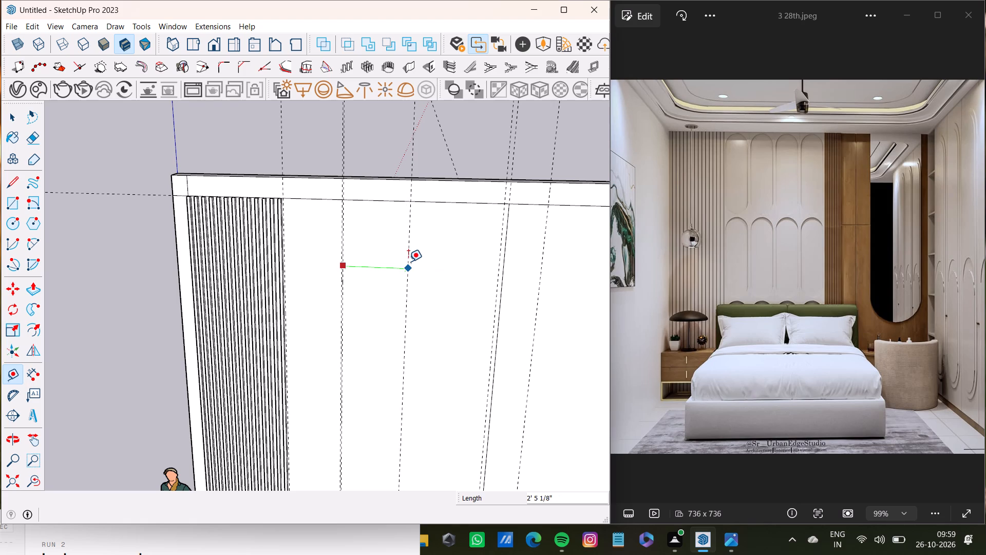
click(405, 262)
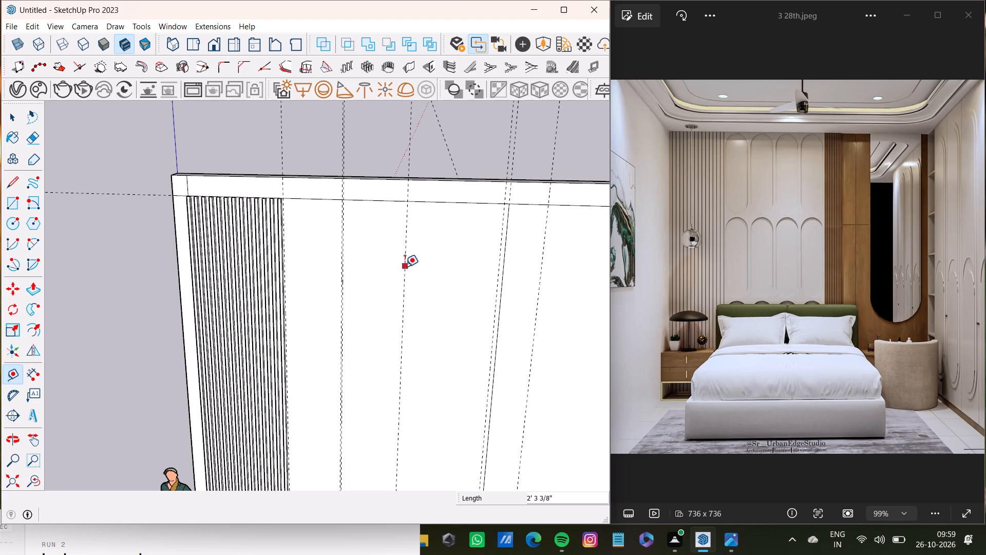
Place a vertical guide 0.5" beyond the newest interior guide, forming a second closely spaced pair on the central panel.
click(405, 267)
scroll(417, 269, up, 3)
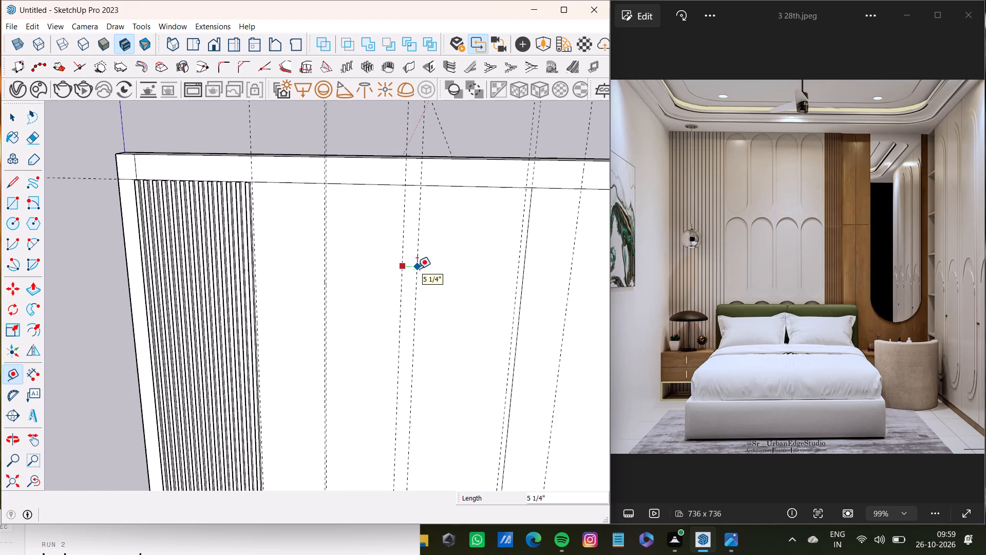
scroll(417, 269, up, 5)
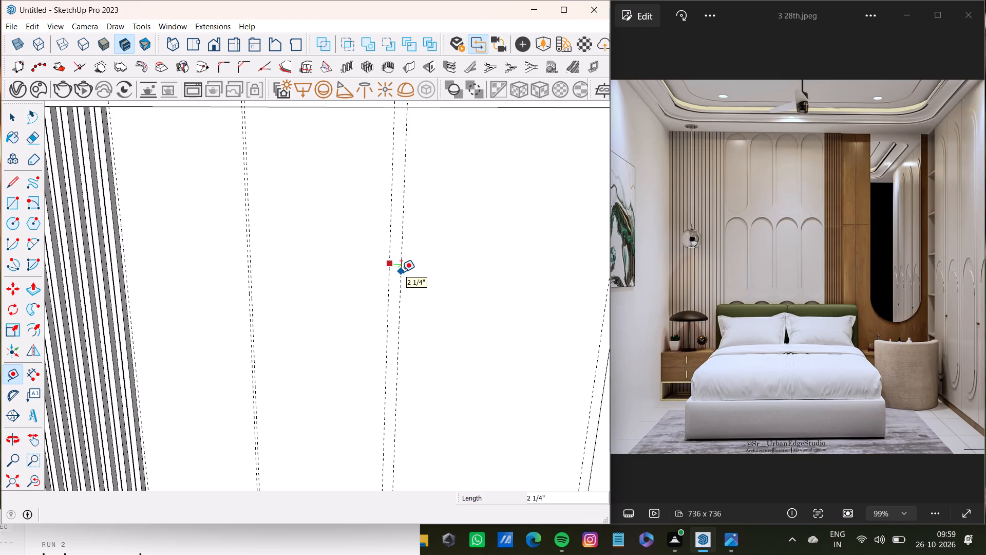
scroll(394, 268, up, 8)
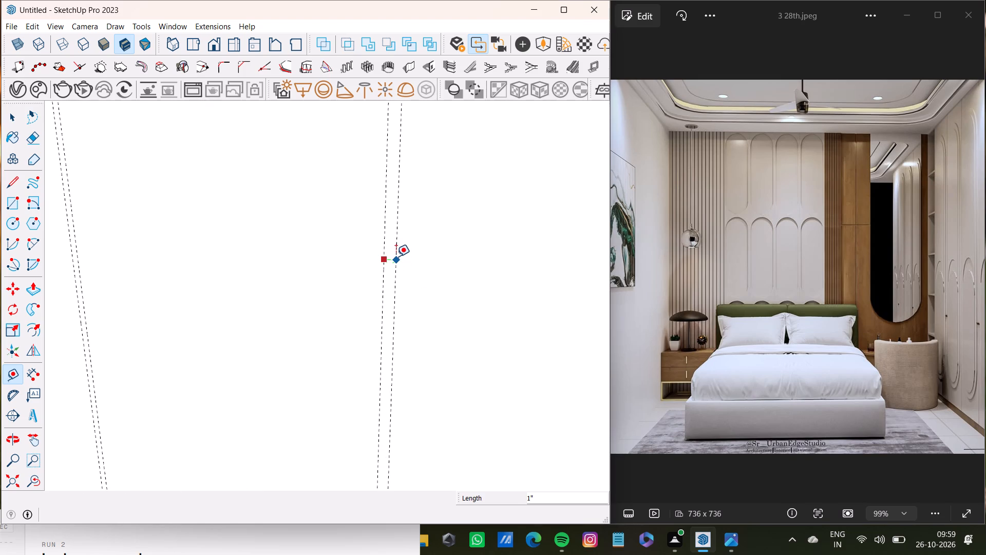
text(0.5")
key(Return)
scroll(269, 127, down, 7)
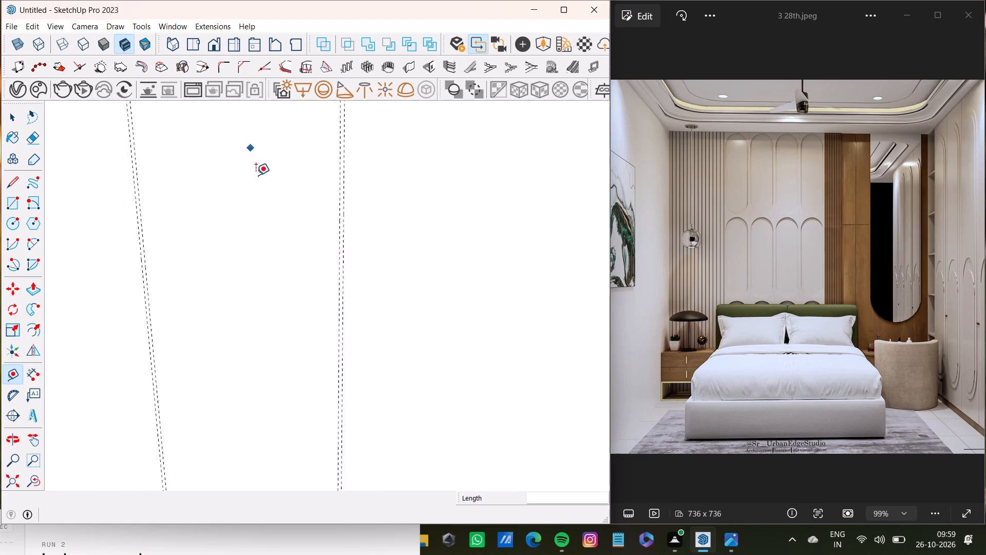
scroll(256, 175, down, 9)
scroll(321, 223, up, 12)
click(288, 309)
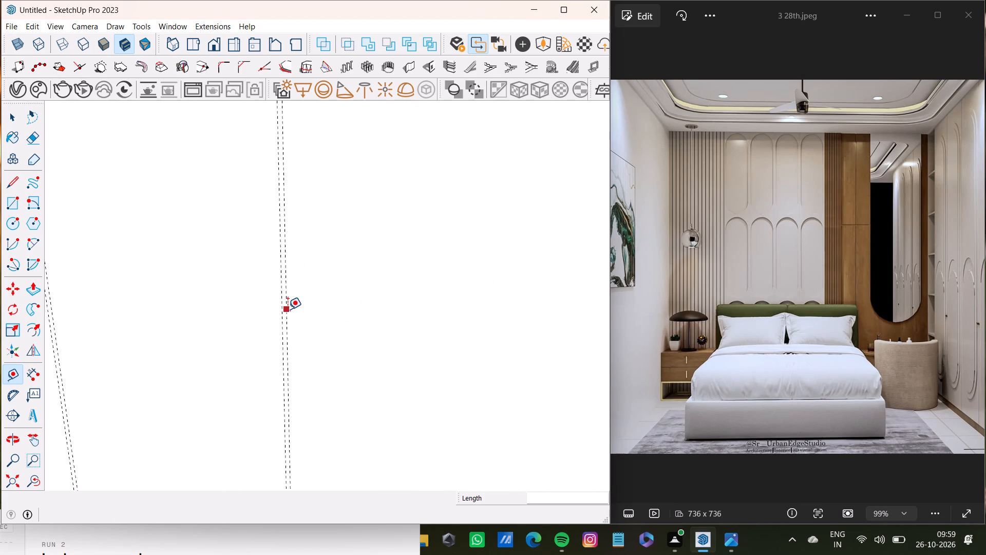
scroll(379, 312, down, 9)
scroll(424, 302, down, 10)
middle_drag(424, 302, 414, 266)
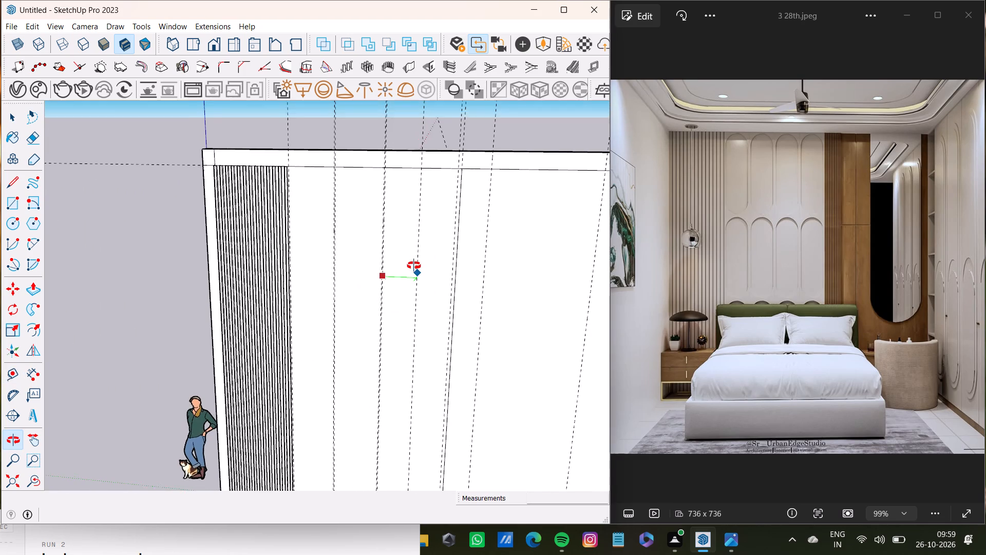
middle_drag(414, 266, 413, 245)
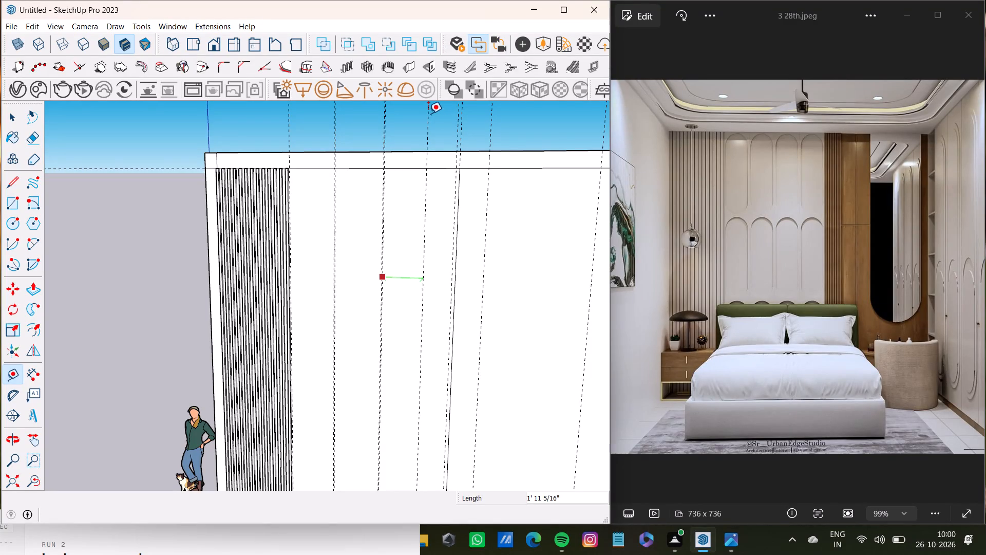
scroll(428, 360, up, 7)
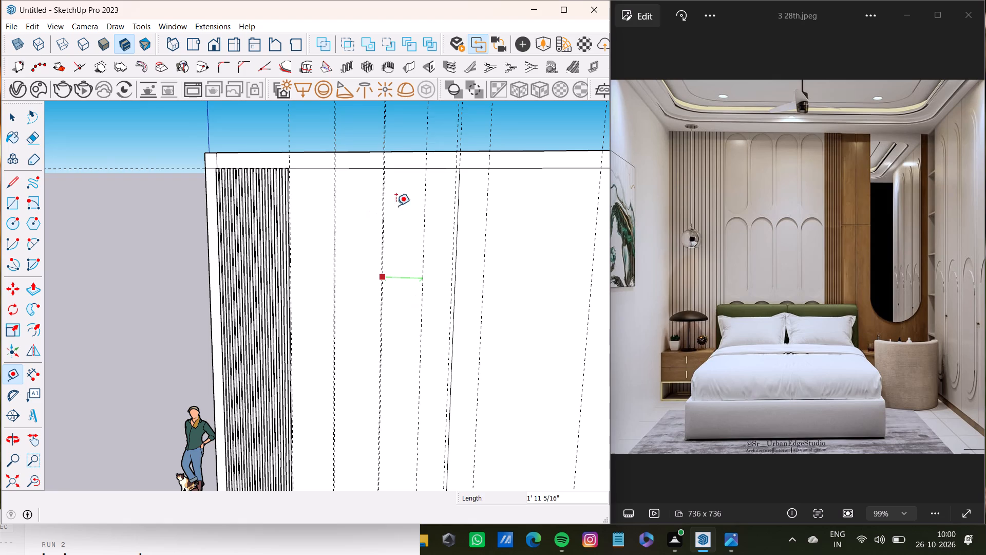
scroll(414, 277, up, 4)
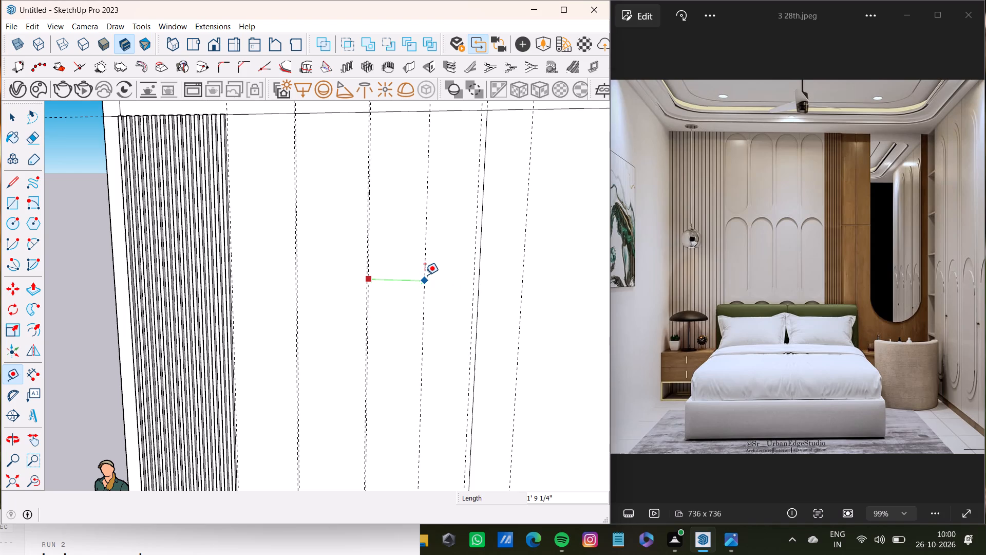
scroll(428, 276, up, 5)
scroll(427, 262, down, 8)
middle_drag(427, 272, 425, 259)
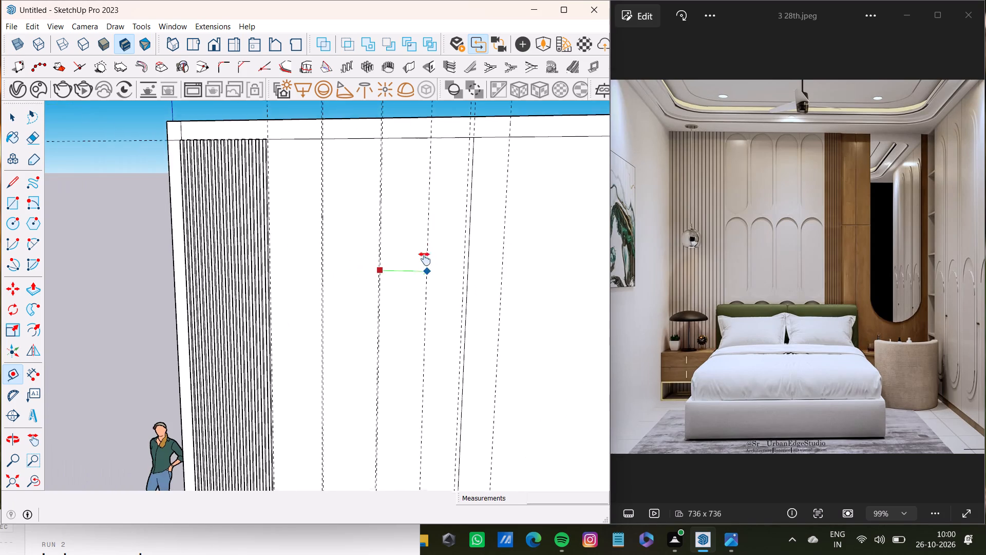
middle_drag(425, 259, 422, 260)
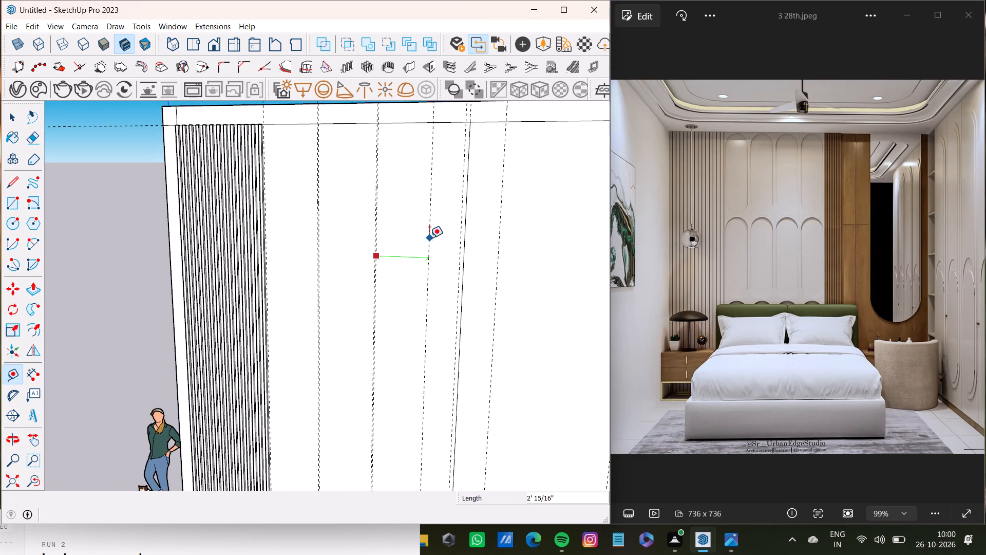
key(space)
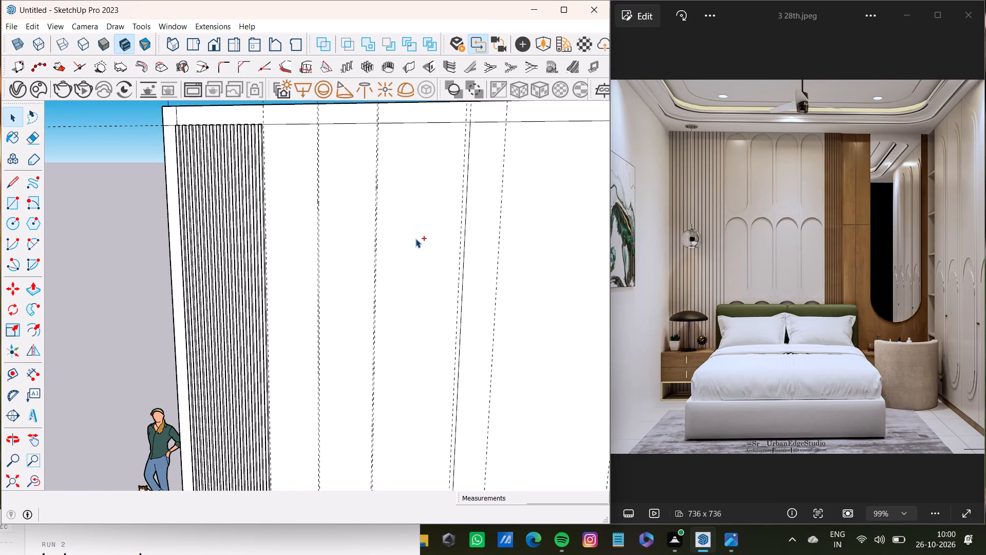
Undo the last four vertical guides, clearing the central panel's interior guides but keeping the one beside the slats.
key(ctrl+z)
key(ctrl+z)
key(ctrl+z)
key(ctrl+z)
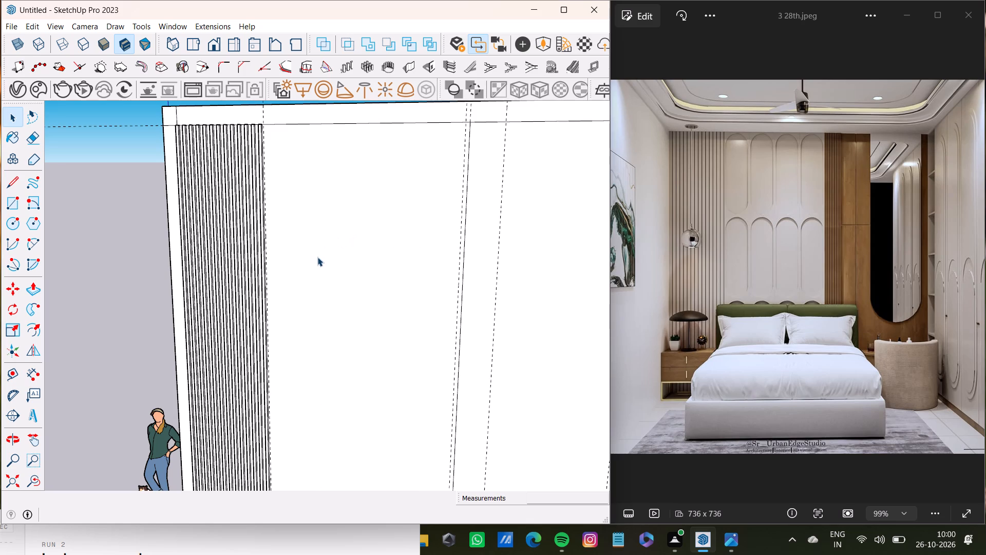
Place a vertical guide on the central panel about 2' 1 11/16" from the guide beside the slats.
key(t)
scroll(295, 325, up, 13)
click(237, 369)
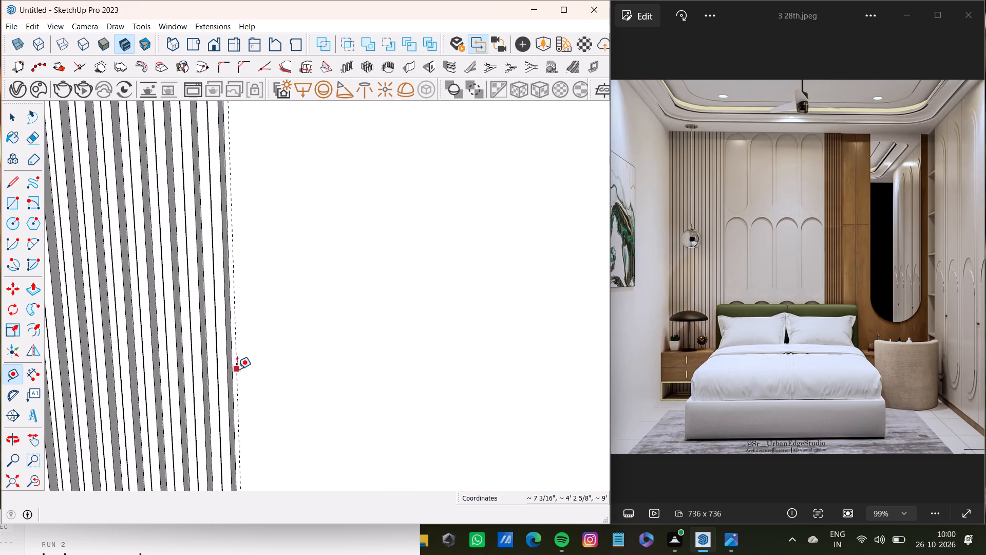
scroll(368, 363, down, 9)
shift+middle_drag(378, 360, 343, 387)
scroll(343, 385, down, 9)
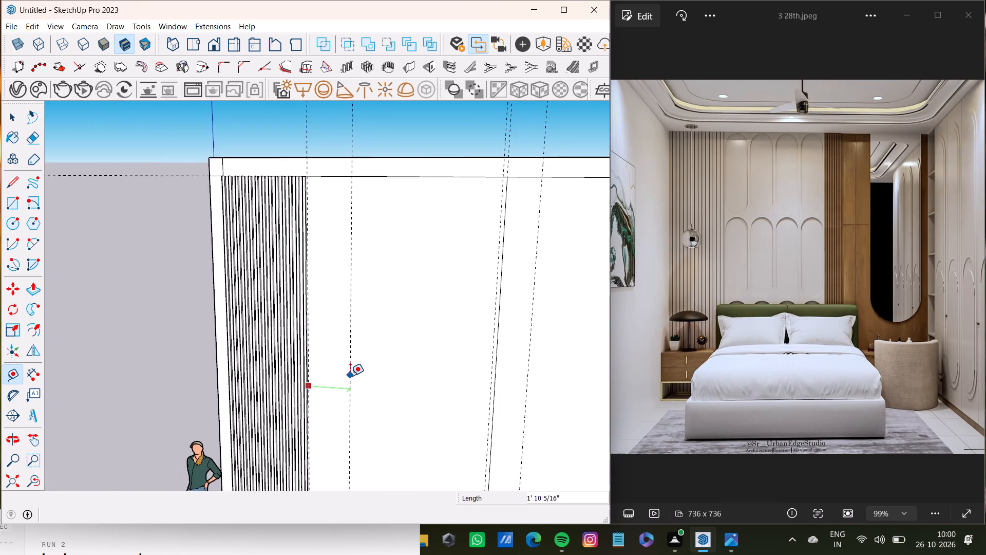
scroll(350, 376, down, 6)
middle_drag(353, 394, 361, 353)
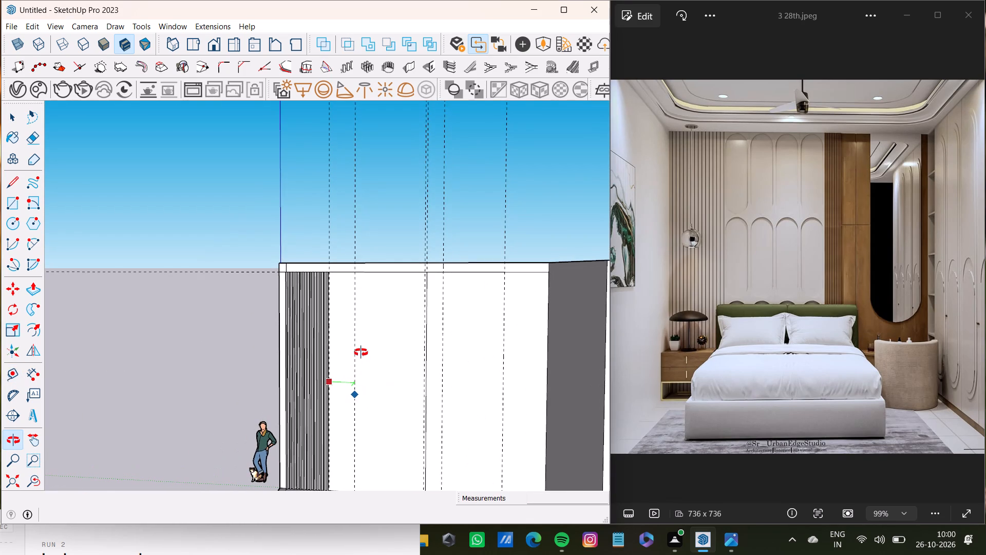
middle_drag(361, 353, 363, 378)
scroll(364, 369, up, 8)
scroll(348, 371, down, 4)
shift+middle_drag(348, 371, 341, 383)
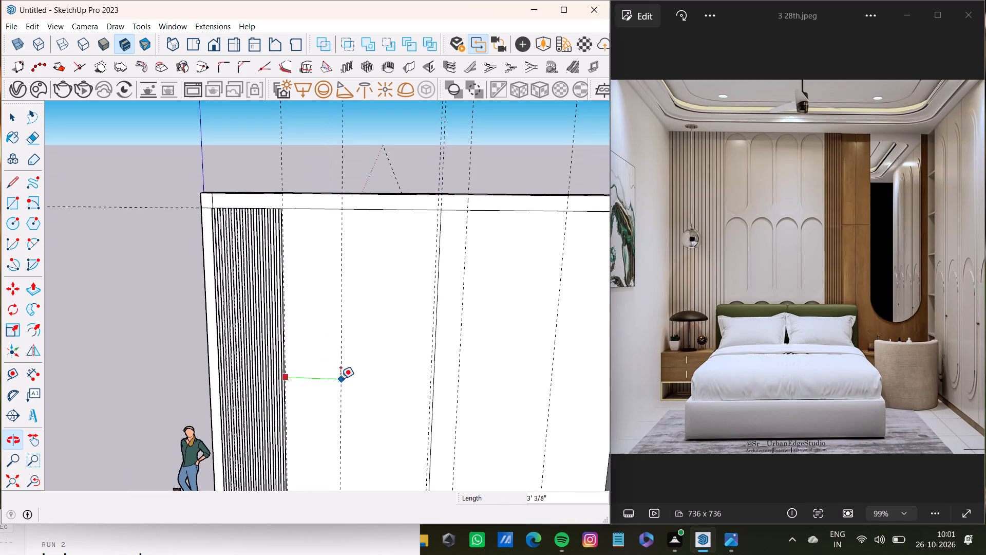
scroll(340, 376, up, 7)
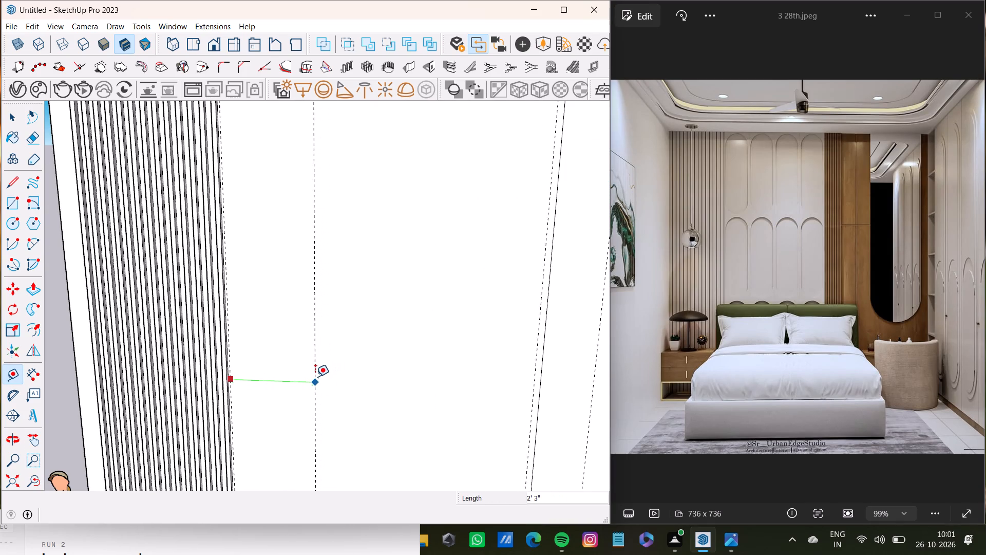
click(311, 376)
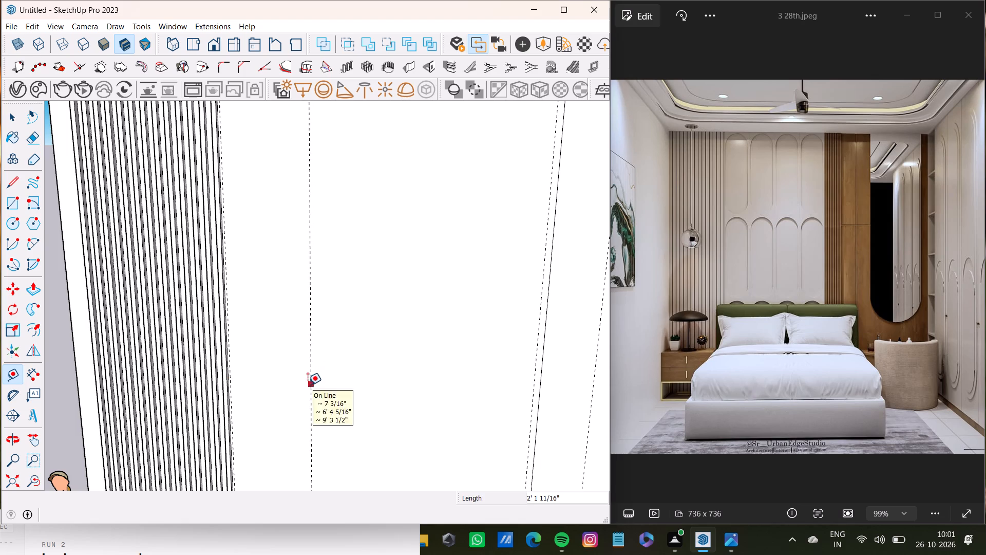
Place a second vertical guide about 2' 4" beyond the central panel's first interior guide, farther from the slats.
click(311, 387)
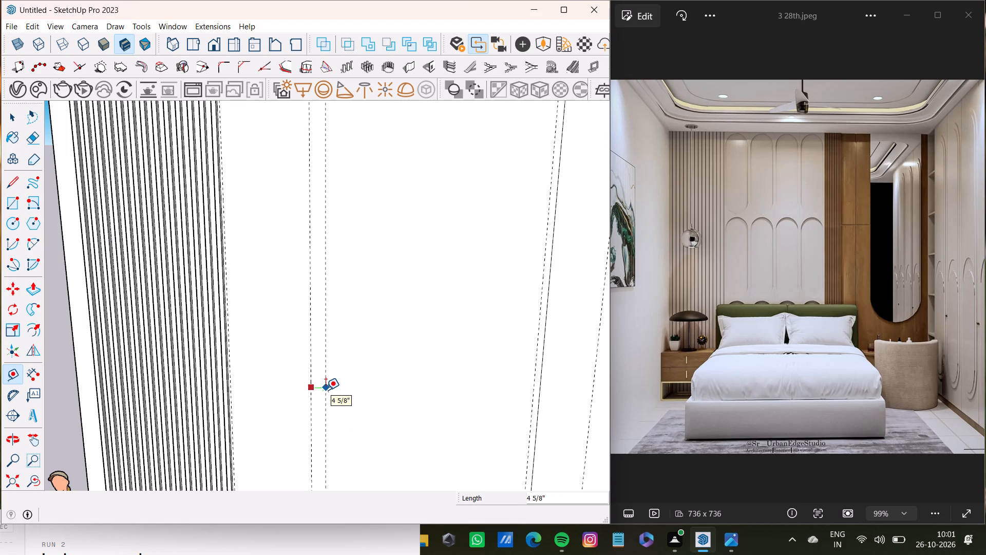
scroll(326, 390, up, 5)
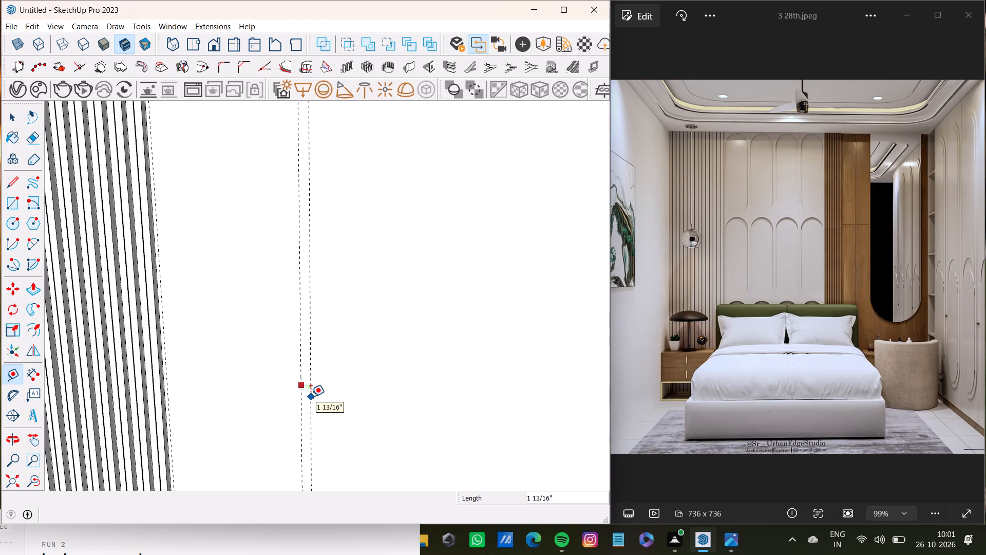
scroll(311, 397, up, 1)
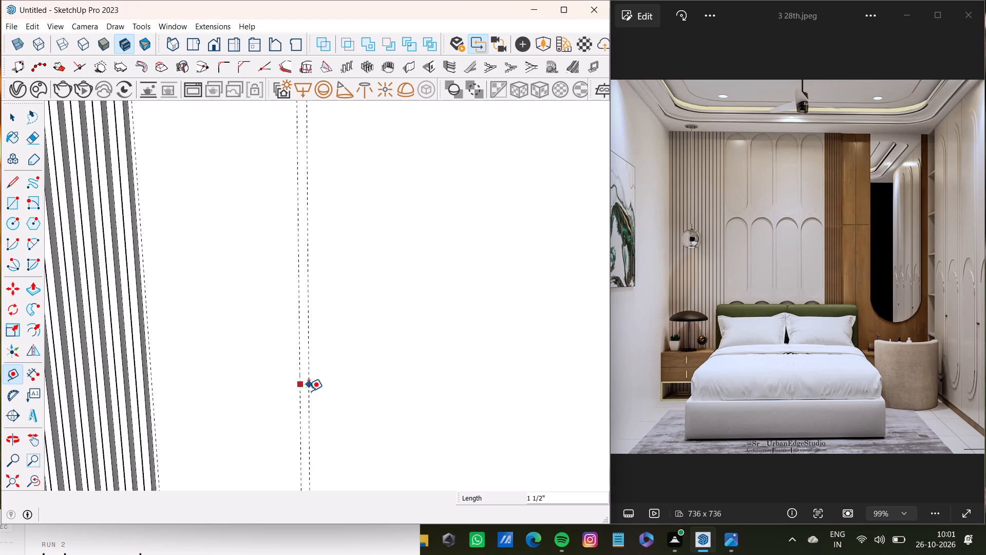
scroll(309, 391, down, 20)
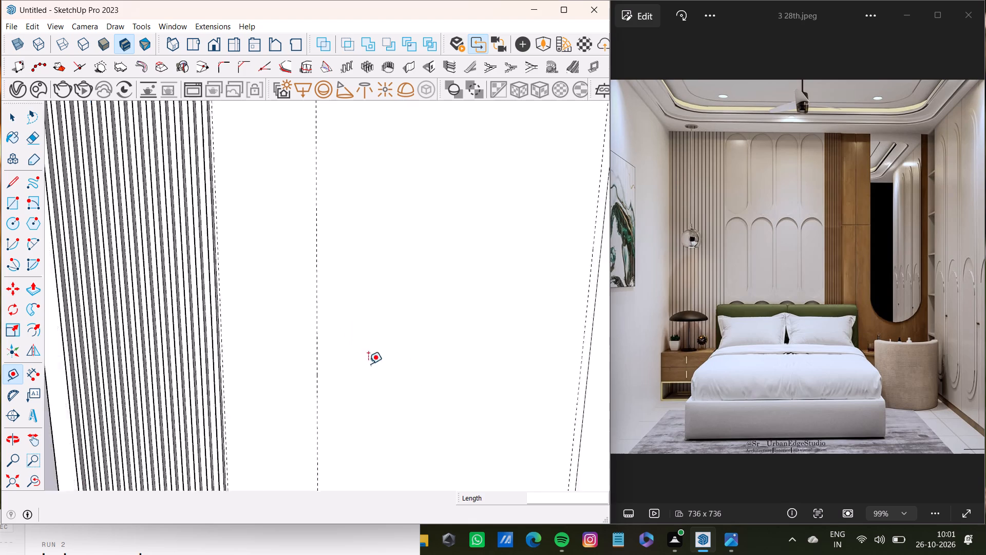
scroll(368, 364, down, 10)
scroll(379, 369, up, 9)
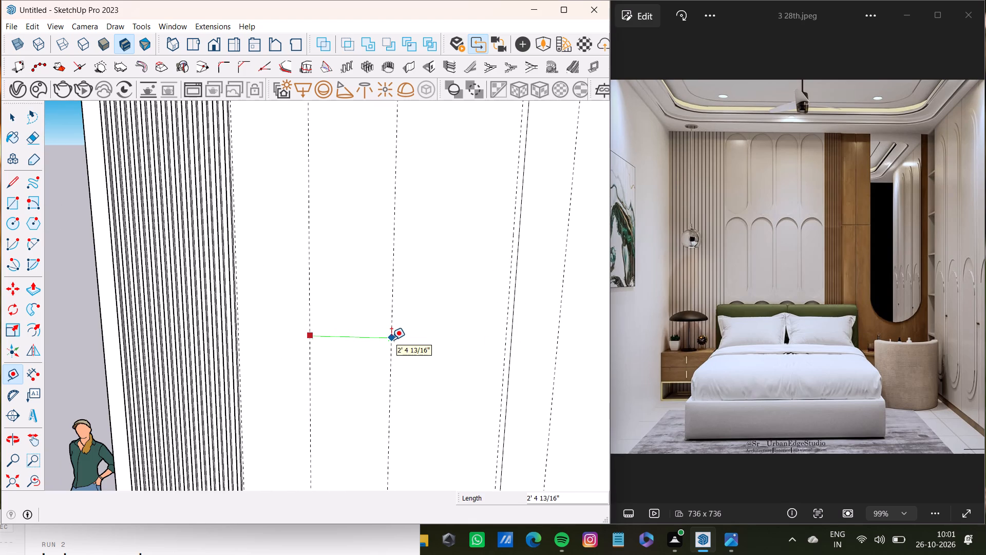
click(389, 339)
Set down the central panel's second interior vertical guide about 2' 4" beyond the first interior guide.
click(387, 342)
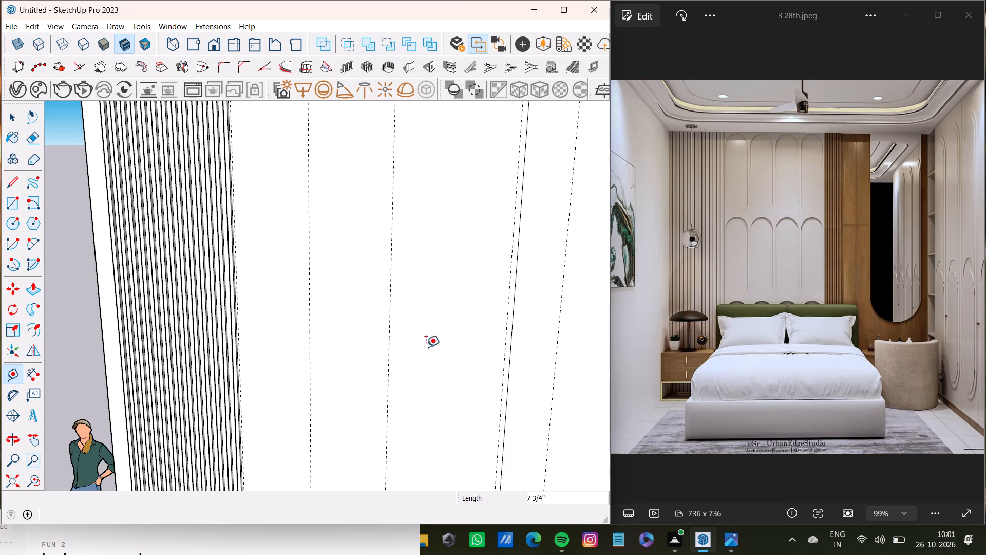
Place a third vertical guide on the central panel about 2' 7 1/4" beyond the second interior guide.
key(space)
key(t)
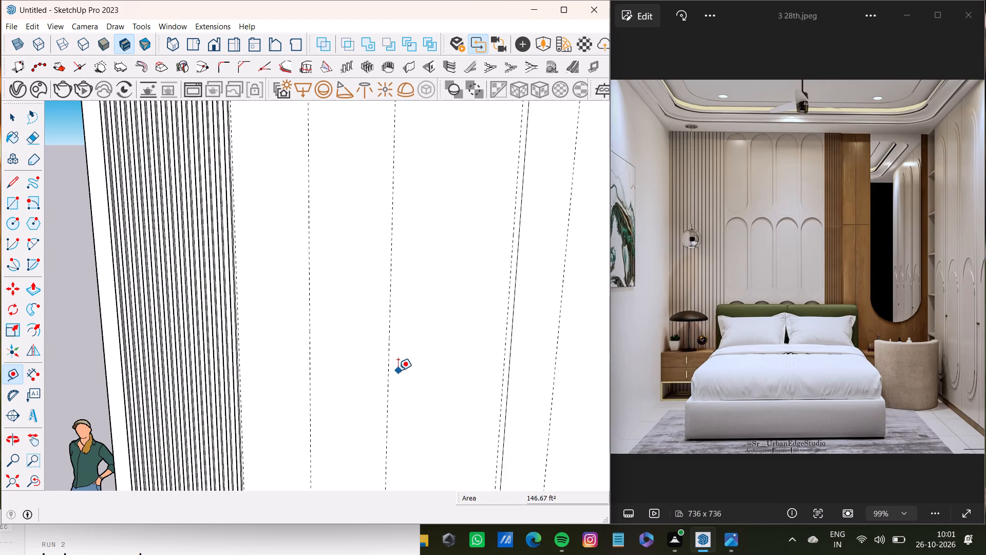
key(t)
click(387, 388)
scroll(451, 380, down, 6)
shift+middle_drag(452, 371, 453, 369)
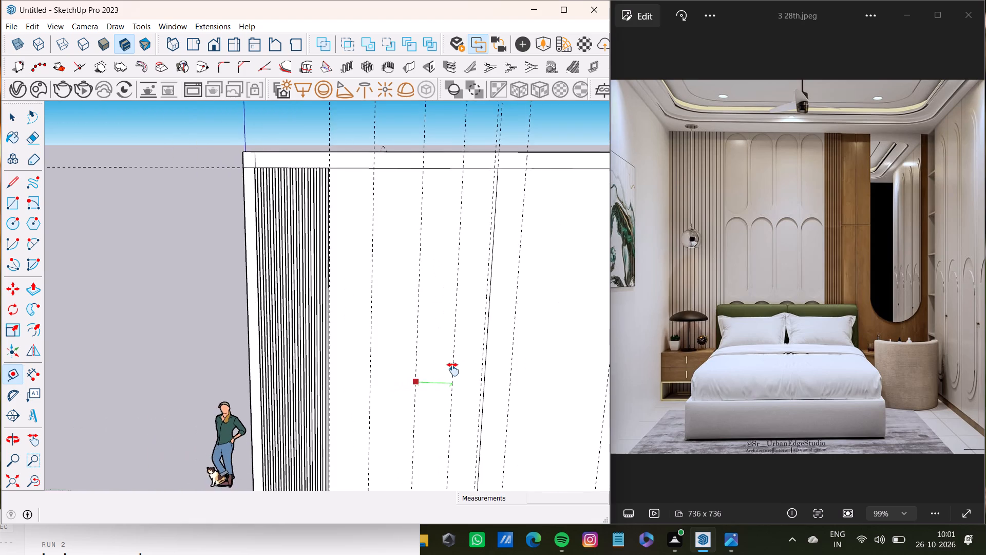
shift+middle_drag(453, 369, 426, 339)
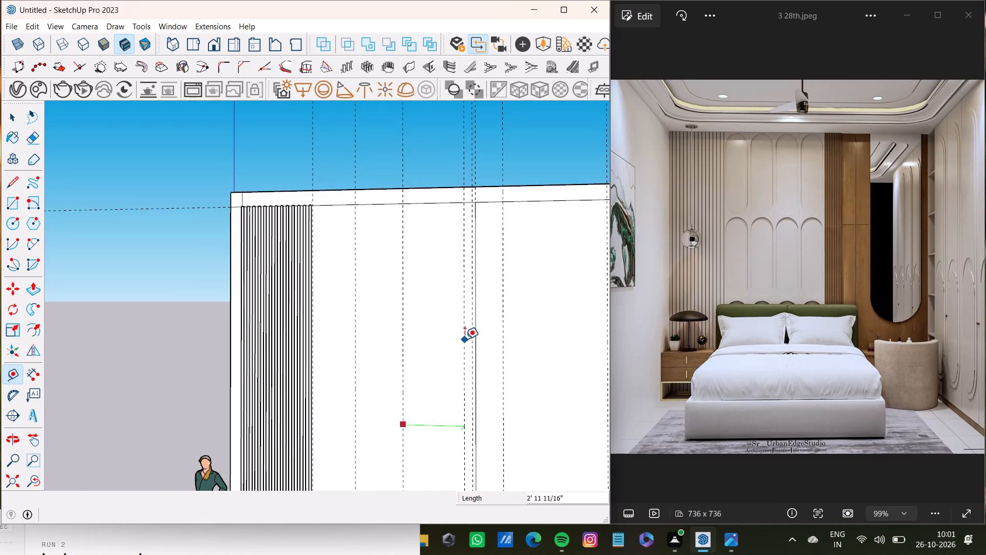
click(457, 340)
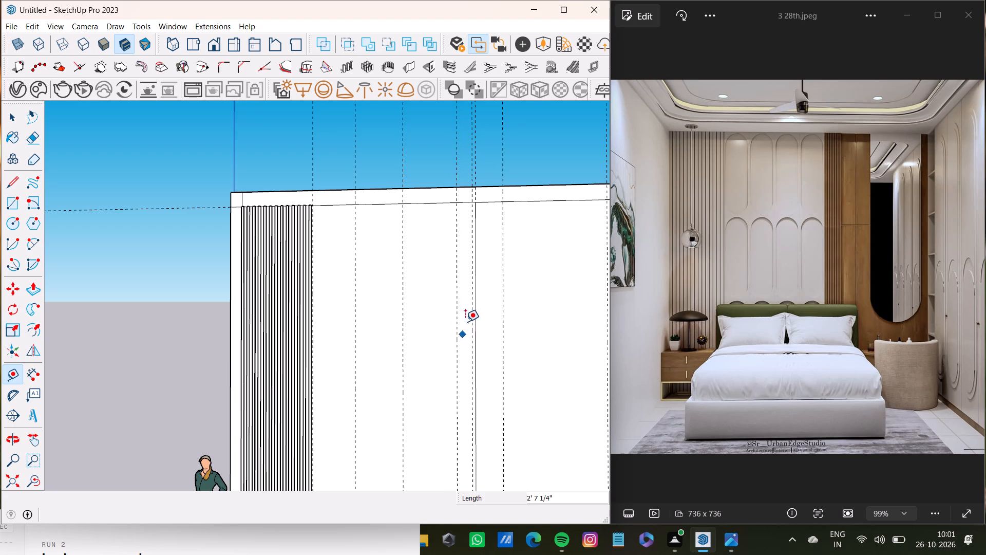
Delete the solid vertical edge on the back wall just beyond the third interior guide.
key(space)
scroll(473, 310, up, 7)
click(478, 322)
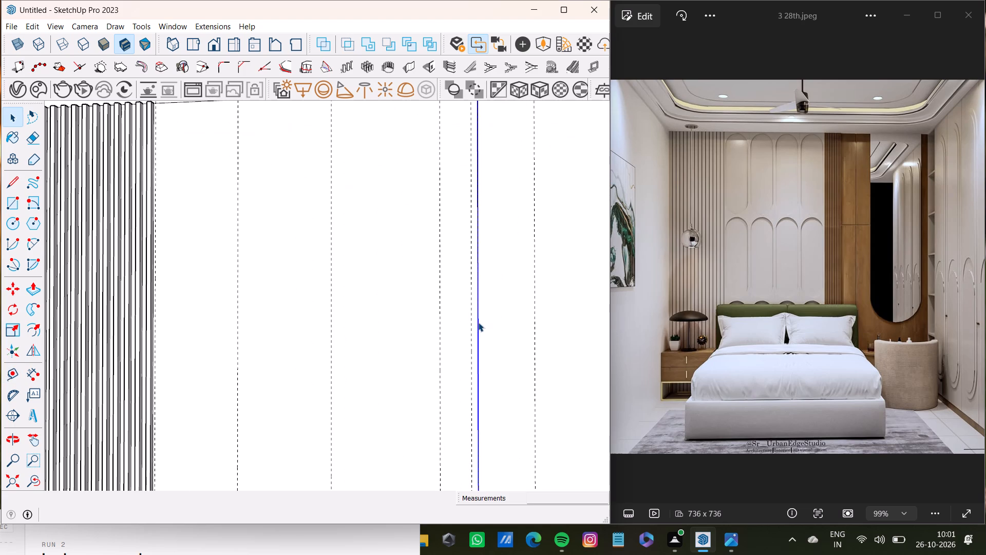
key(Delete)
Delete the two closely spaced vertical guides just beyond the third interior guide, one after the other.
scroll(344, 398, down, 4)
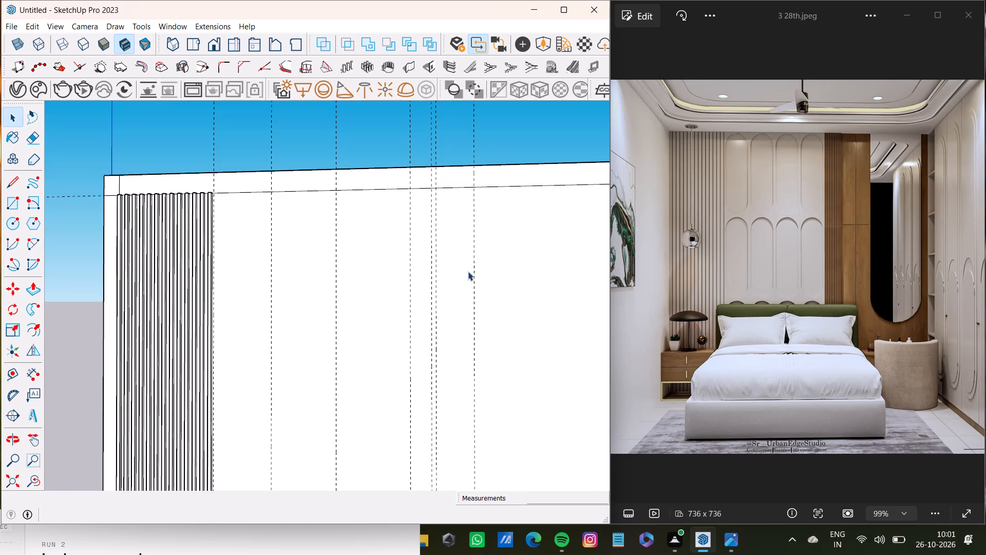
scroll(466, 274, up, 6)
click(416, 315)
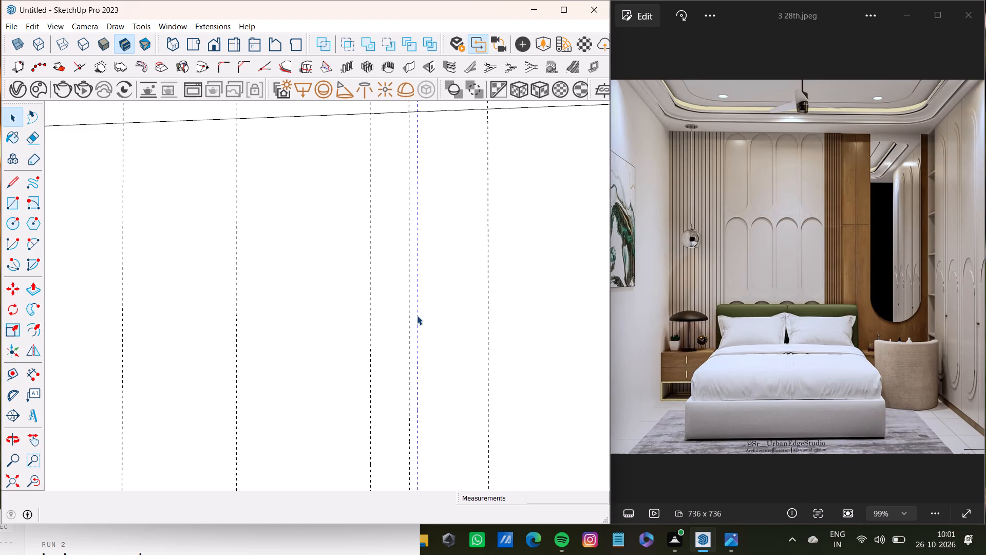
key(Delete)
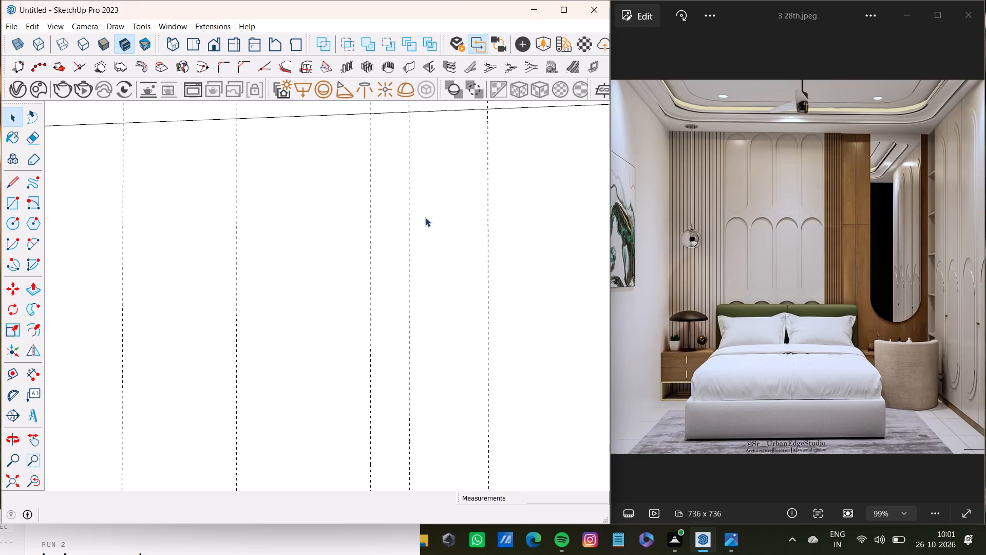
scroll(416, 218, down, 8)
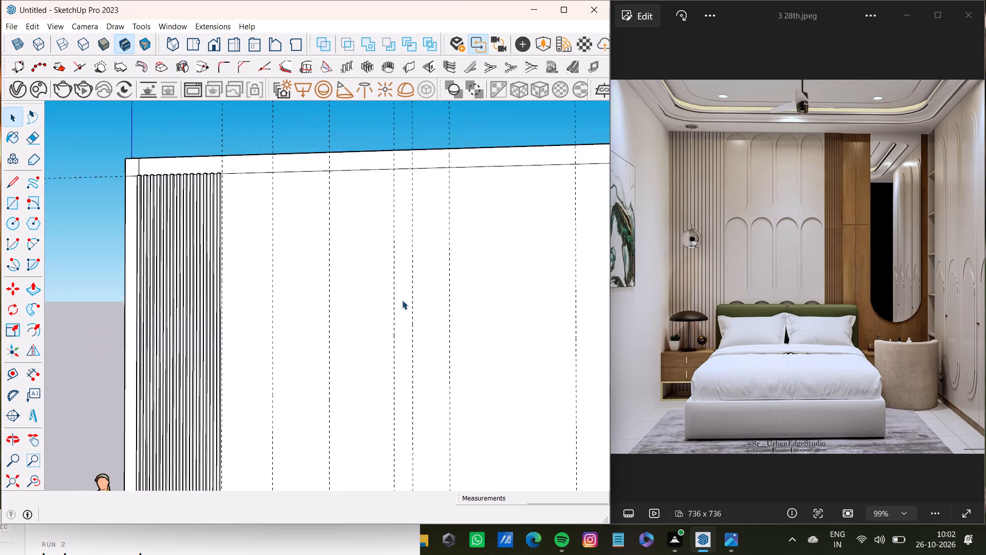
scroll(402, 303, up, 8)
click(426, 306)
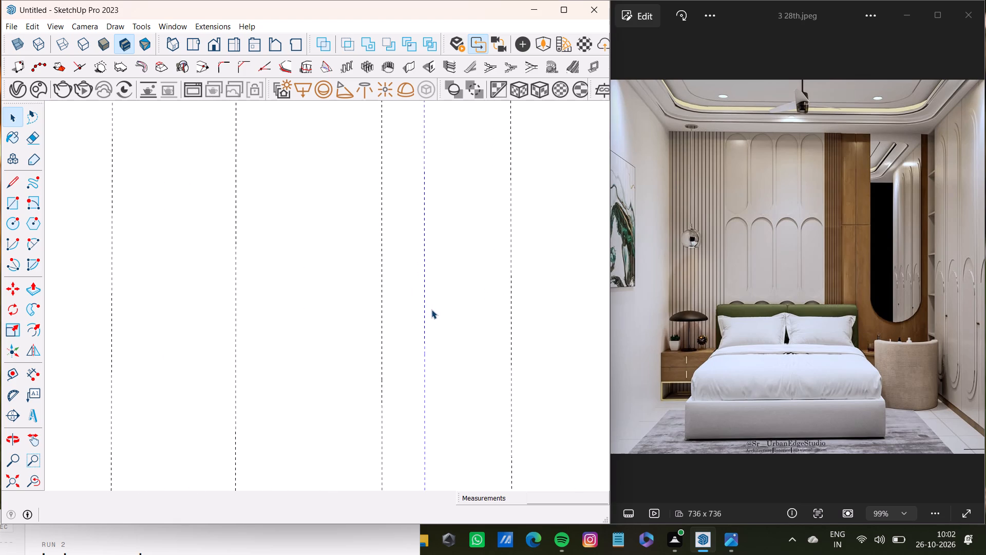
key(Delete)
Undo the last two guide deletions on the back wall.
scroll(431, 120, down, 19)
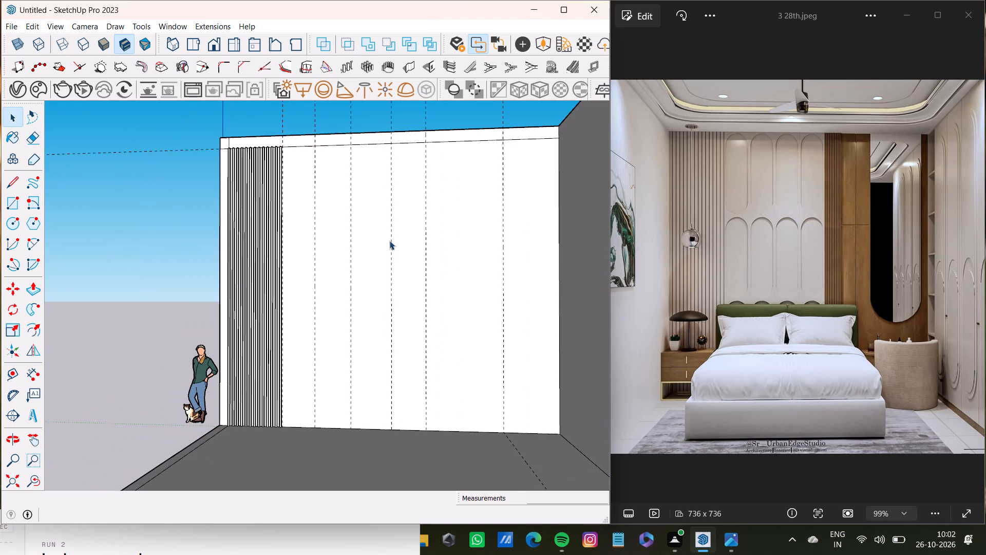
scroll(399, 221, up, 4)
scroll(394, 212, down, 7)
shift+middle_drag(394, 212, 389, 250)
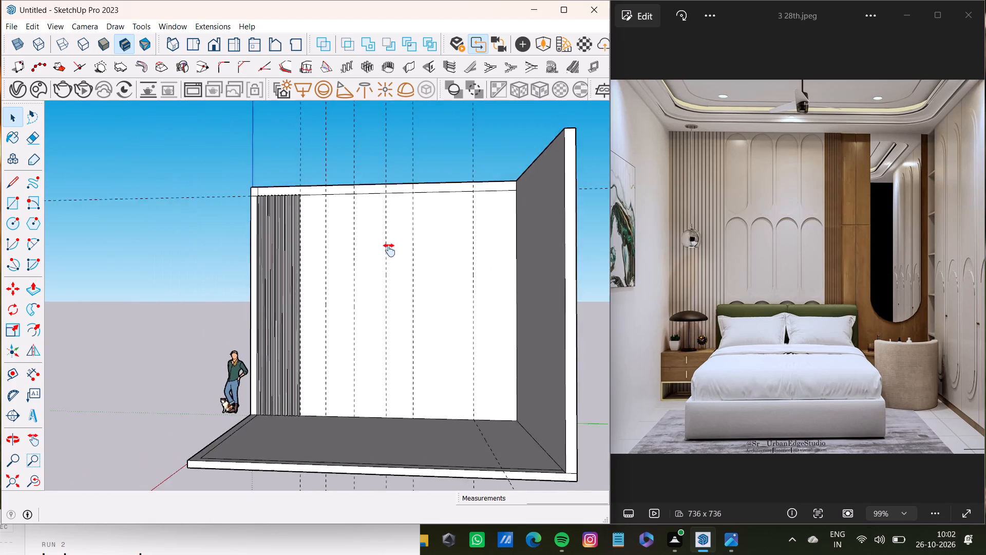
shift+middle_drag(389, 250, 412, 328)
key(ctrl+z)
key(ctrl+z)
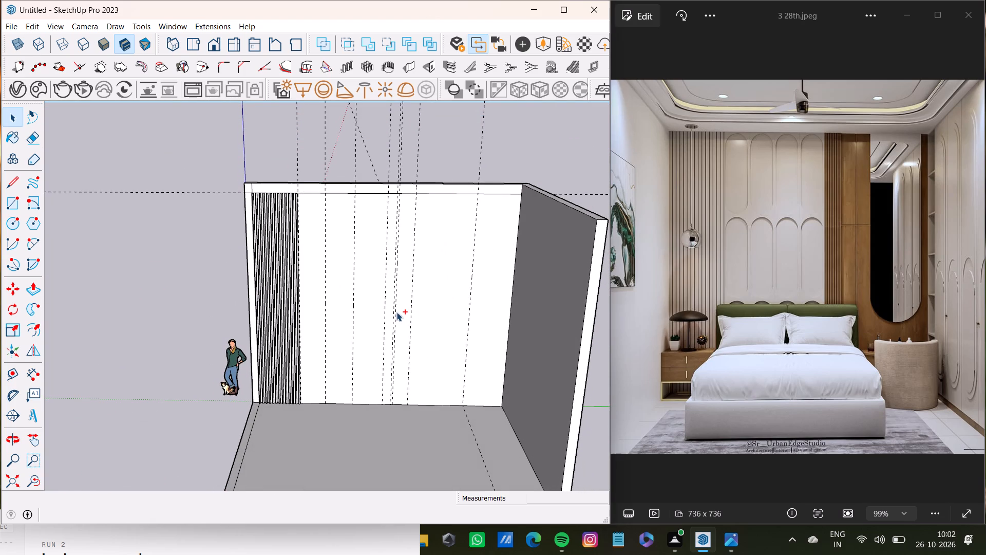
Select both closely spaced vertical guides beyond the third interior guide and delete them together.
scroll(395, 264, up, 11)
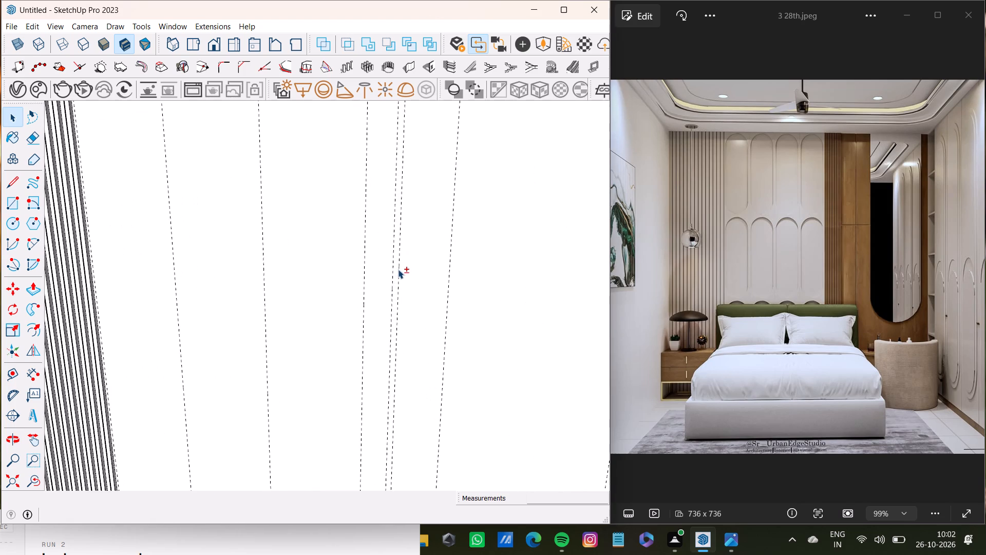
shift+click(398, 269)
shift+click(393, 277)
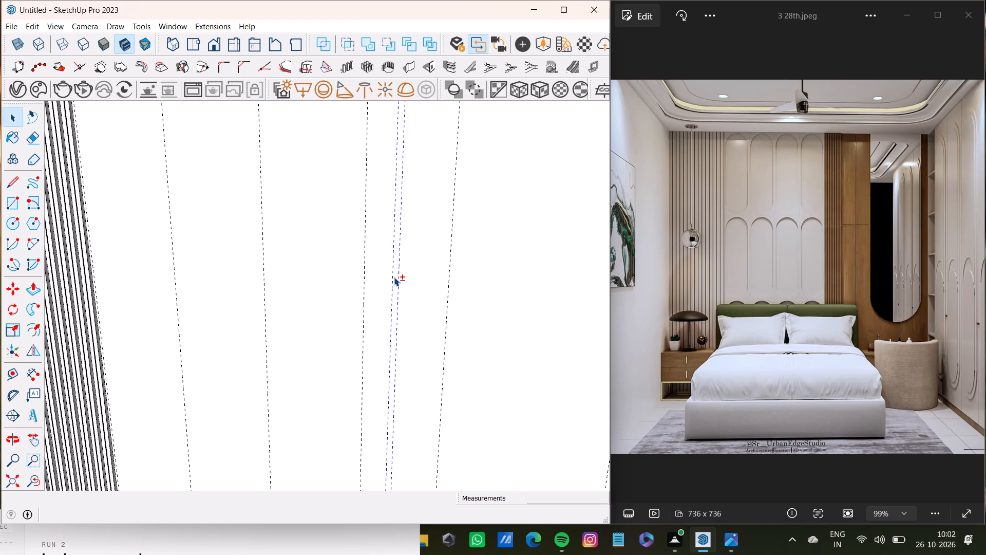
key(shift+Delete)
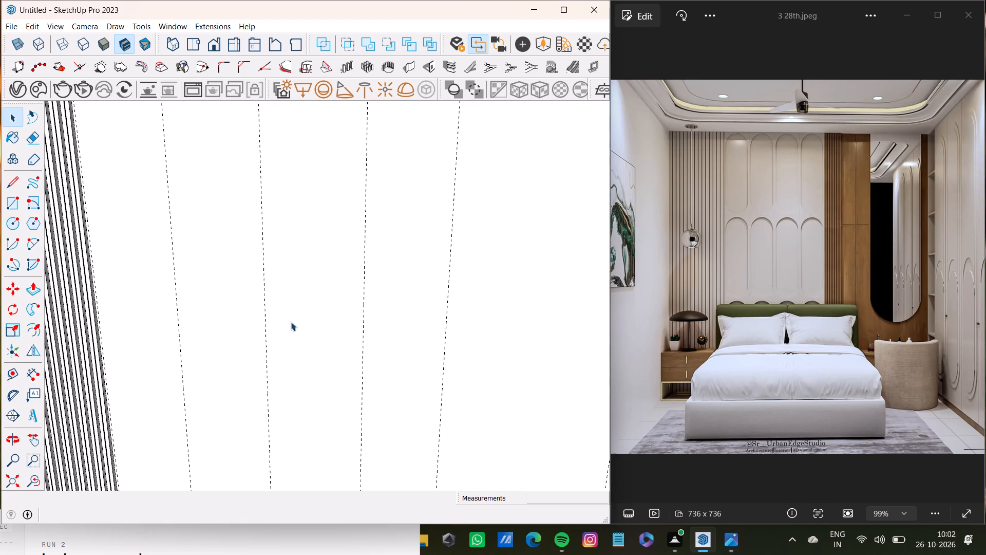
Delete the third interior guide and the single vertical guide beyond it, keeping the far guide near the side wall.
scroll(294, 320, down, 6)
click(338, 334)
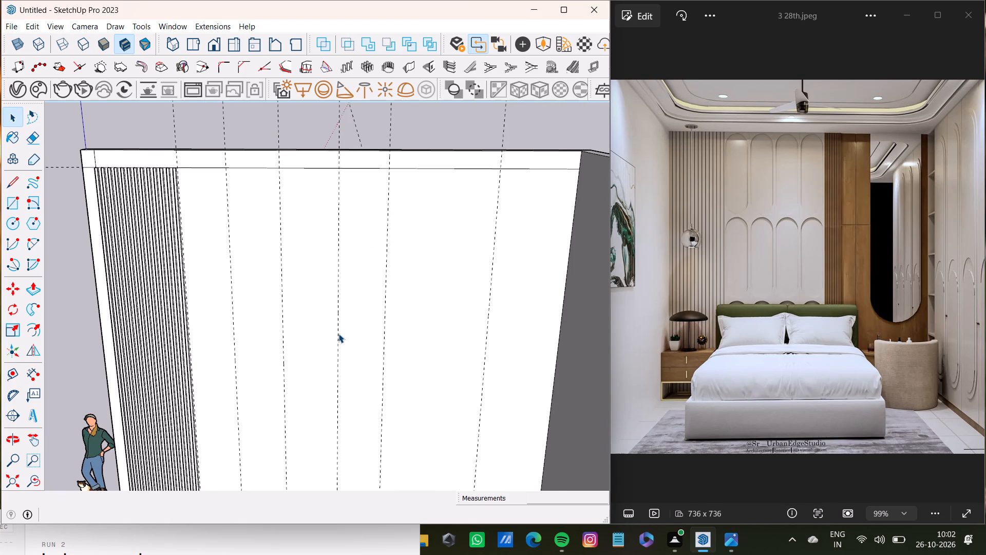
key(Delete)
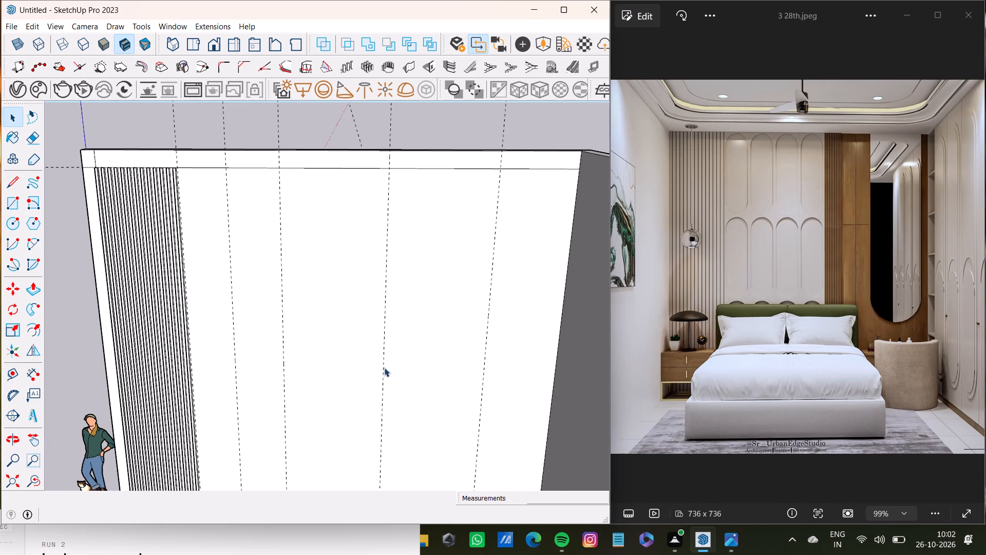
click(384, 367)
key(Delete)
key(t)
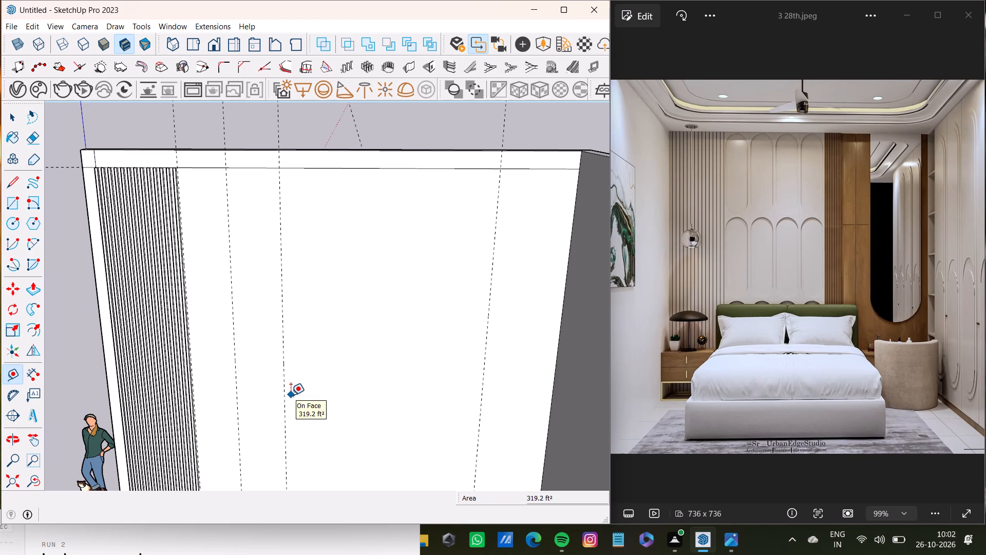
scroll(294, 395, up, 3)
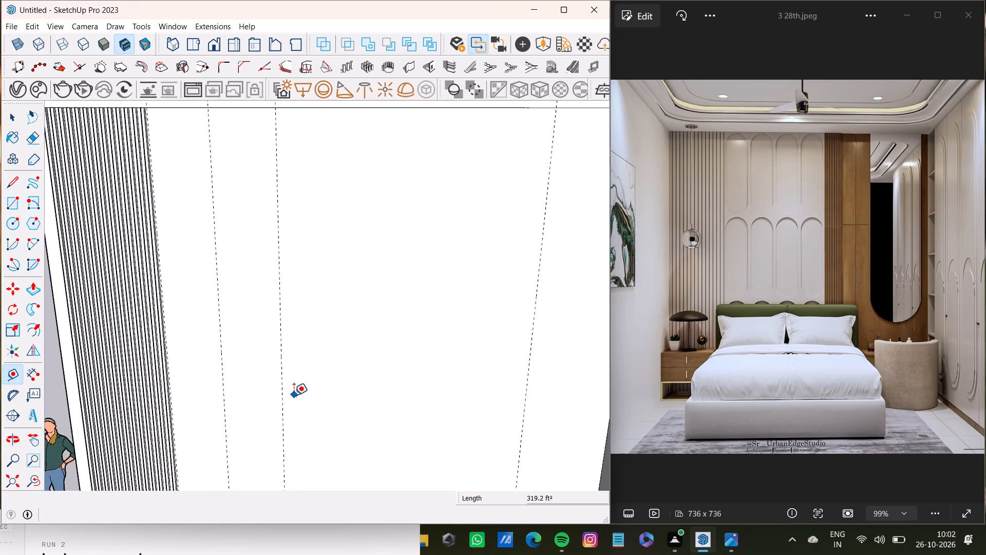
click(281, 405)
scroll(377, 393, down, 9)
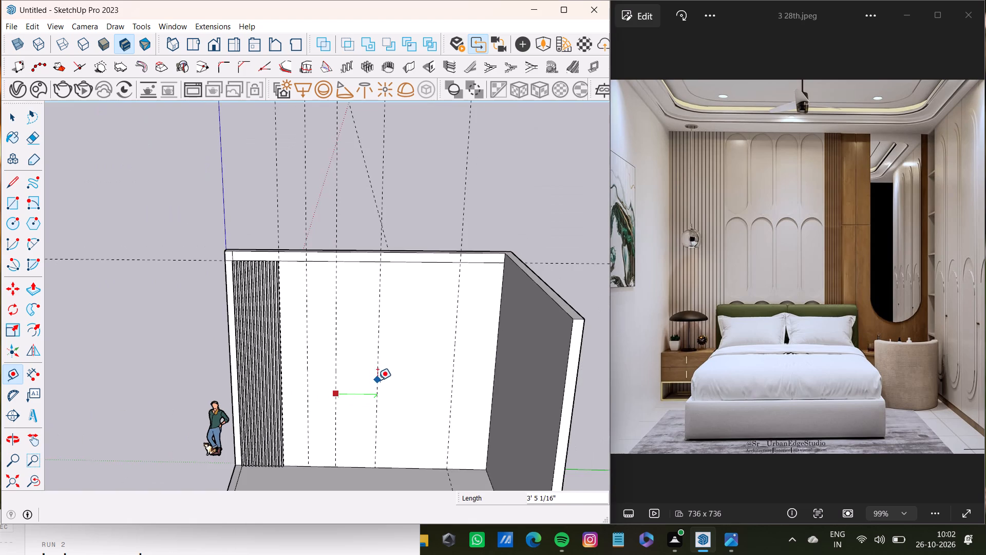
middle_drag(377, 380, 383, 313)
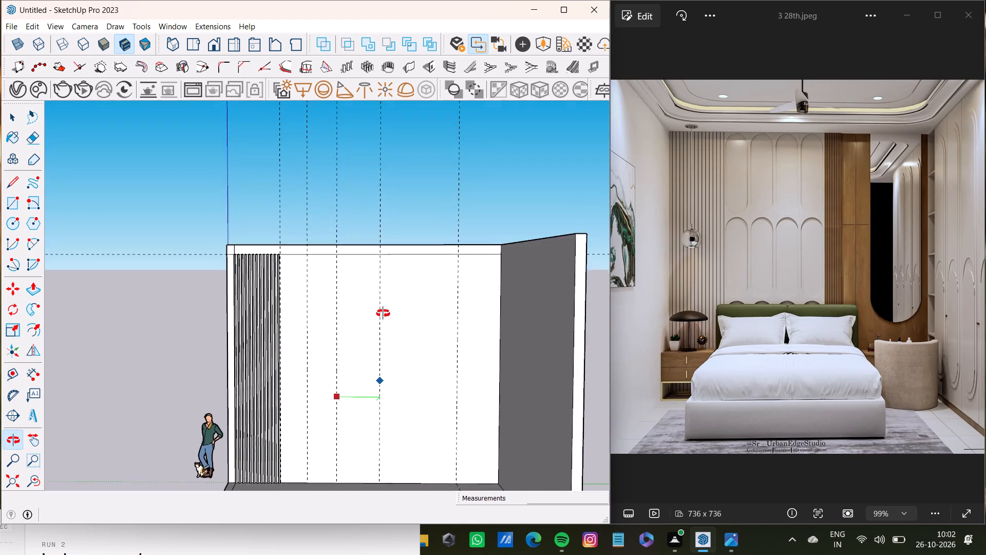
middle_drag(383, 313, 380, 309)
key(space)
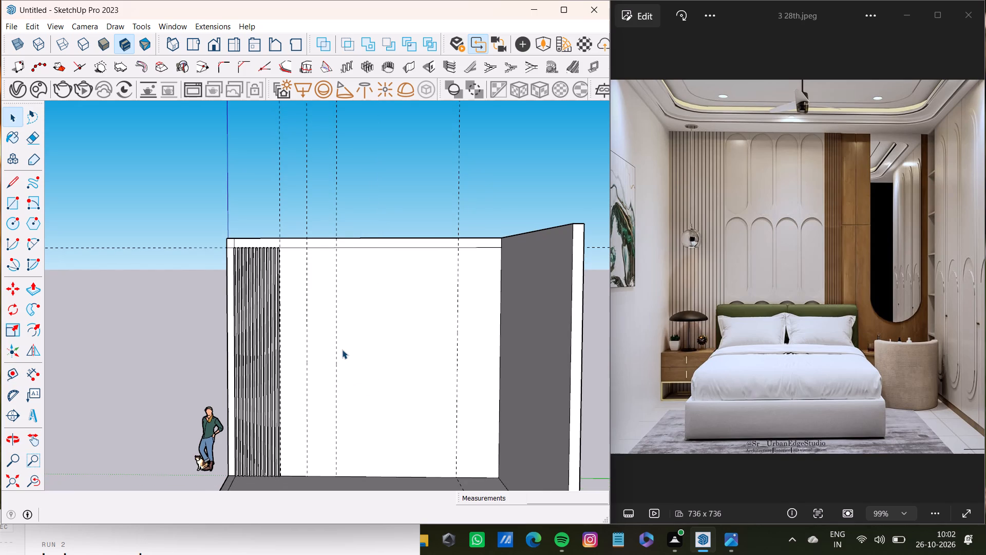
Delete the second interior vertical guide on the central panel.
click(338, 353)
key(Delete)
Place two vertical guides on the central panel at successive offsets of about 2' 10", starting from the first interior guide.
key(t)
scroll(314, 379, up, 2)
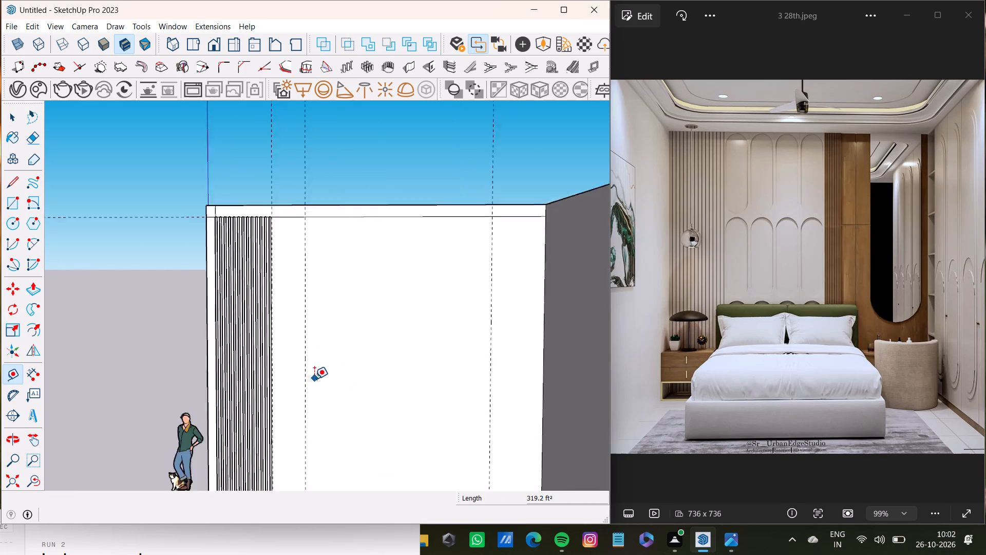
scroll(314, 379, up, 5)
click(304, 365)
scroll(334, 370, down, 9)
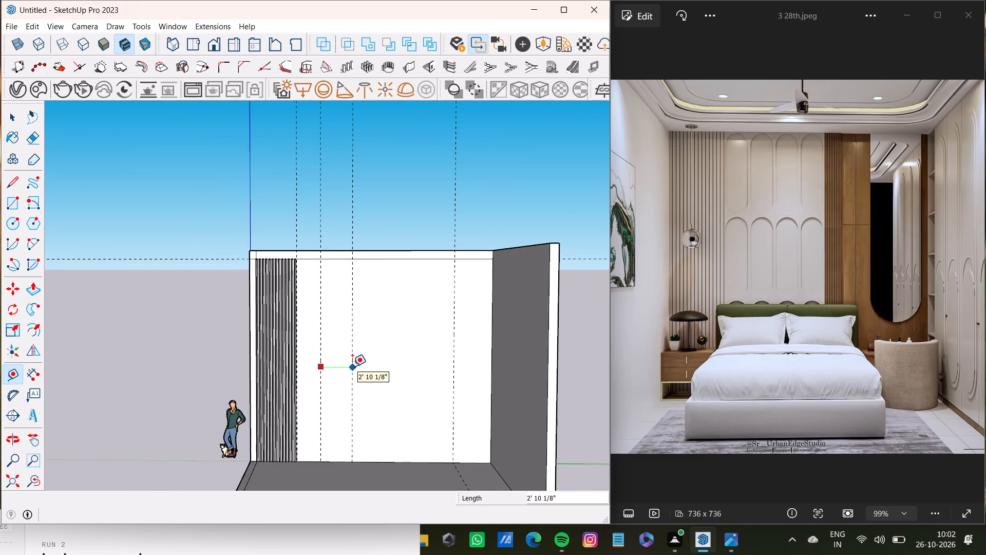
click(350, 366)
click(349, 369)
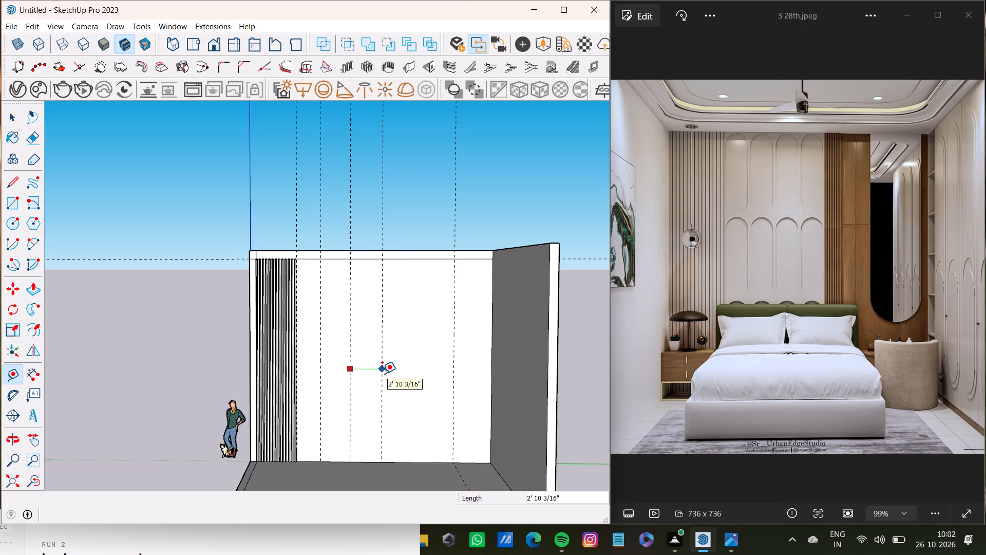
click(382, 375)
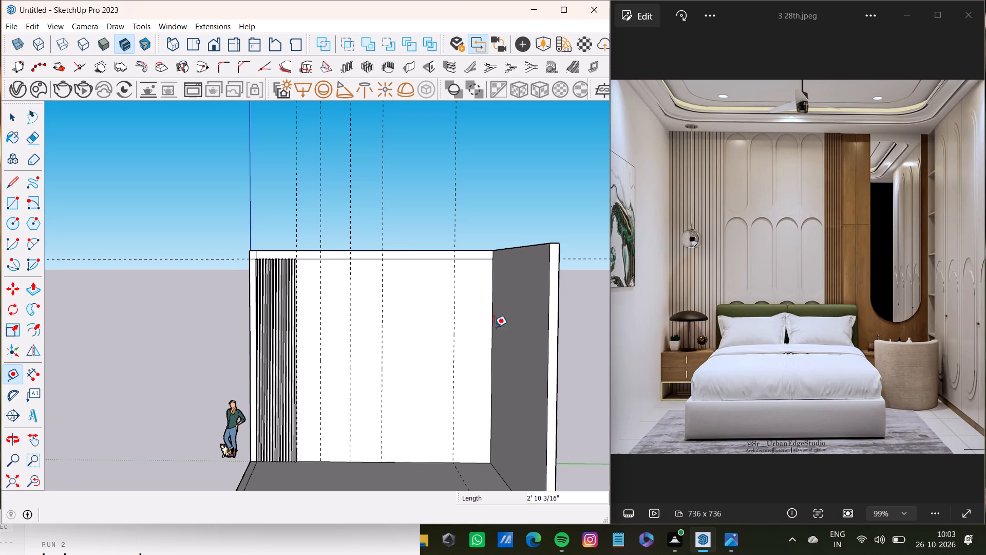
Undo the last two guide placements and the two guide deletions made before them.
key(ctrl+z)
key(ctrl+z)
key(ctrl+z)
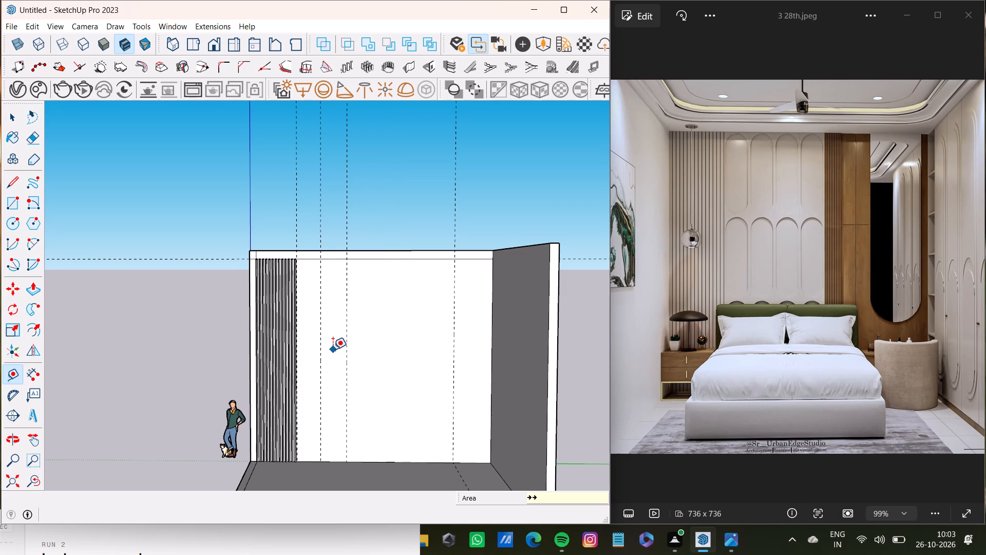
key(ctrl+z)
Delete the three interior vertical guides, leaving only the guide beside the slats and the far one near the side wall.
key(space)
click(402, 349)
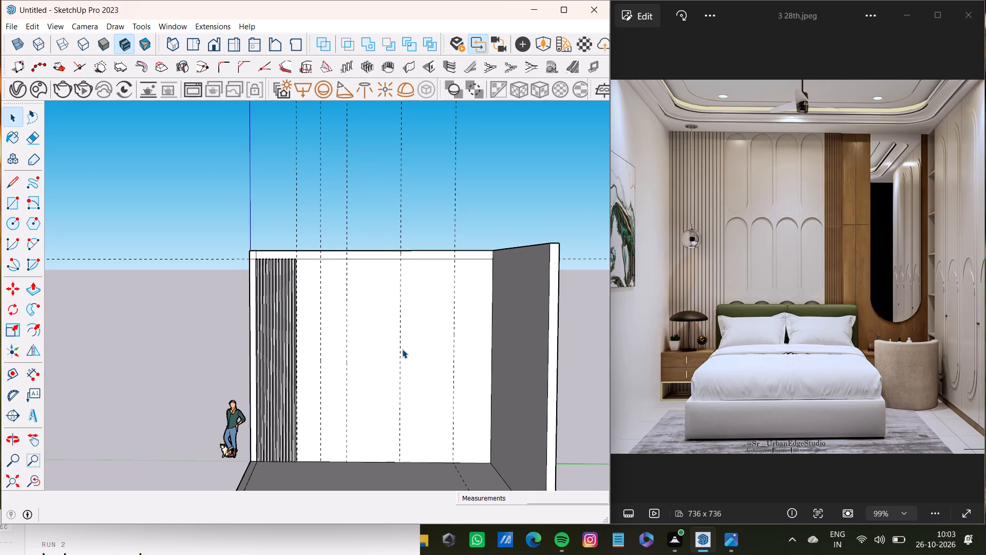
click(400, 358)
key(Delete)
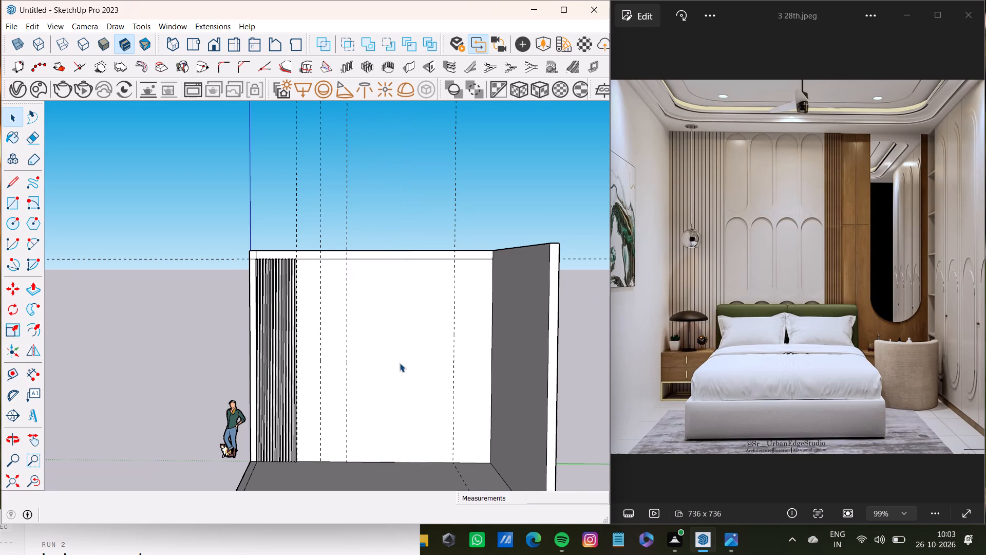
click(347, 384)
key(Delete)
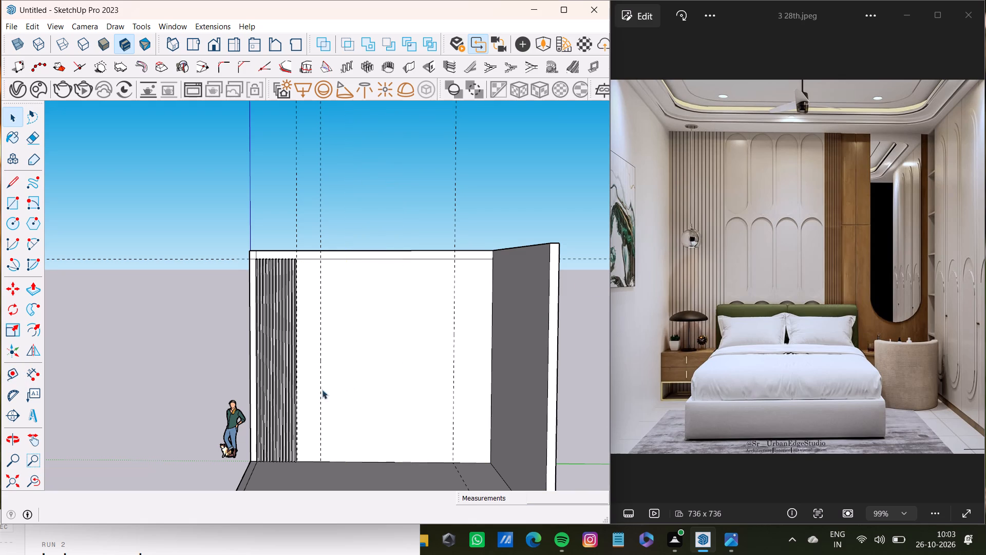
click(321, 408)
key(Delete)
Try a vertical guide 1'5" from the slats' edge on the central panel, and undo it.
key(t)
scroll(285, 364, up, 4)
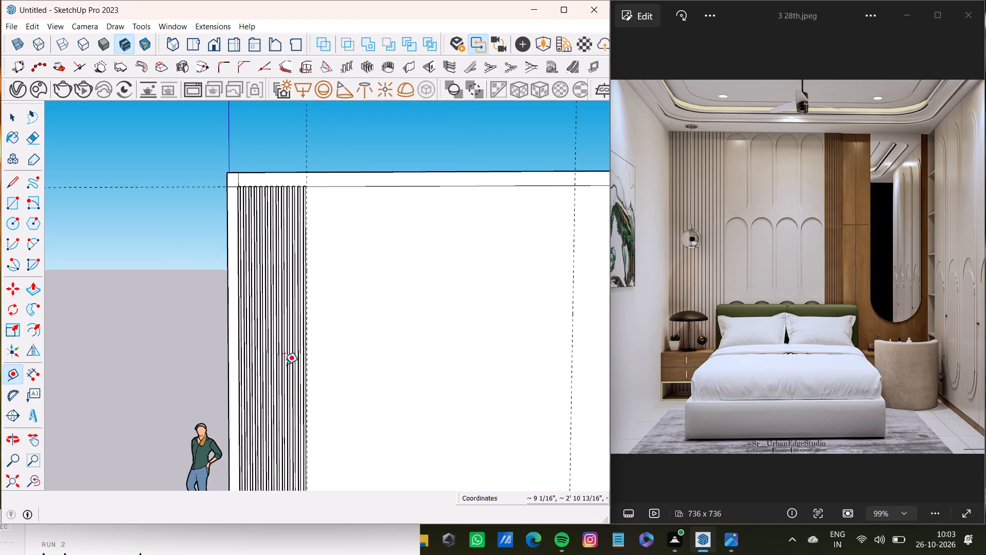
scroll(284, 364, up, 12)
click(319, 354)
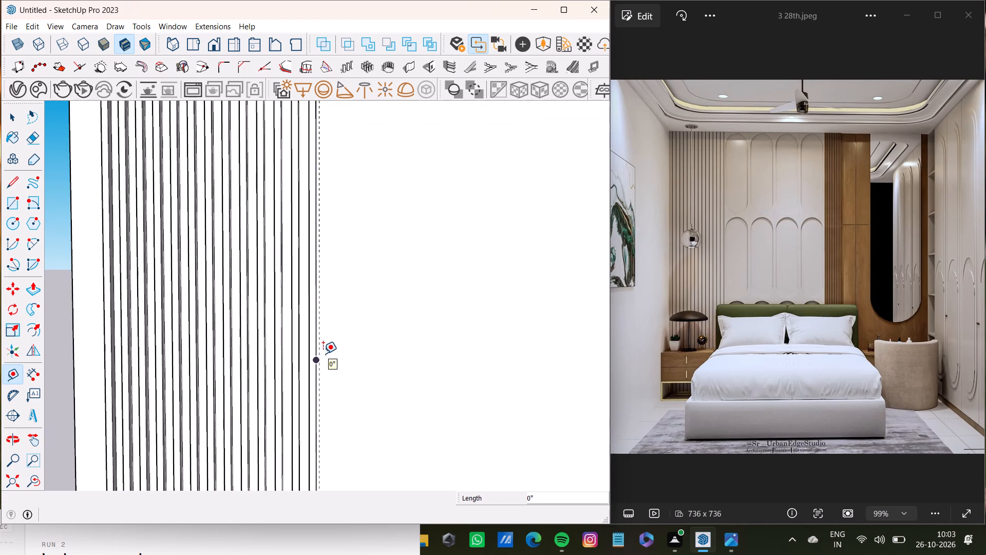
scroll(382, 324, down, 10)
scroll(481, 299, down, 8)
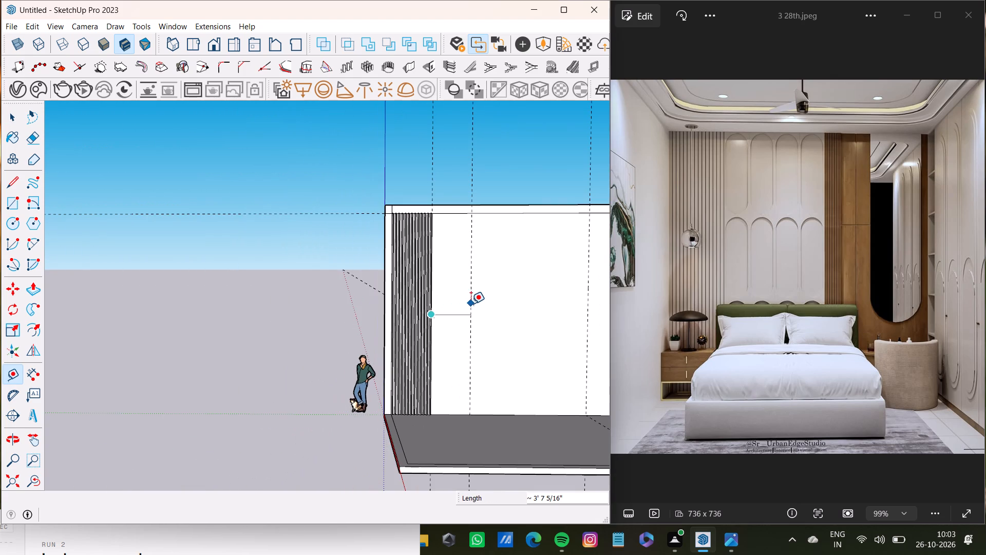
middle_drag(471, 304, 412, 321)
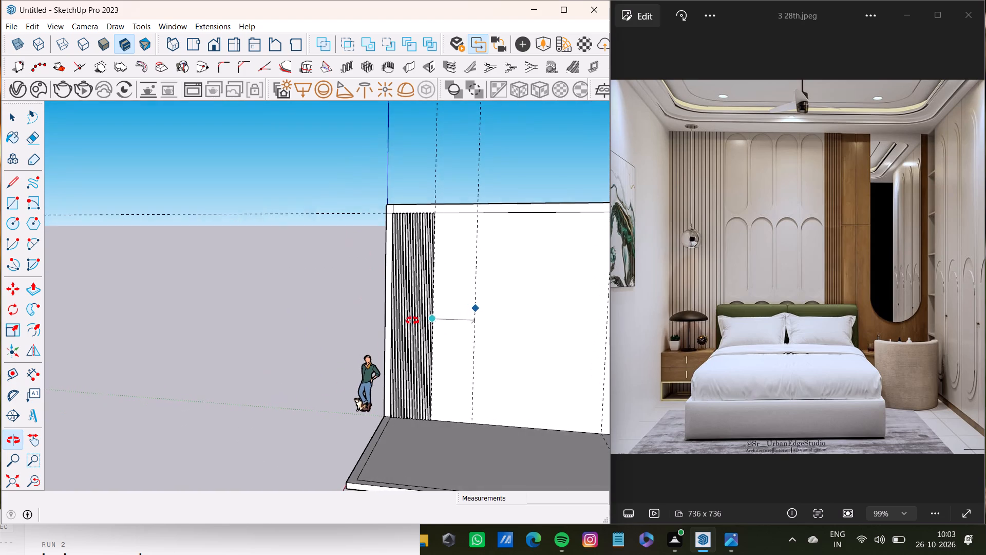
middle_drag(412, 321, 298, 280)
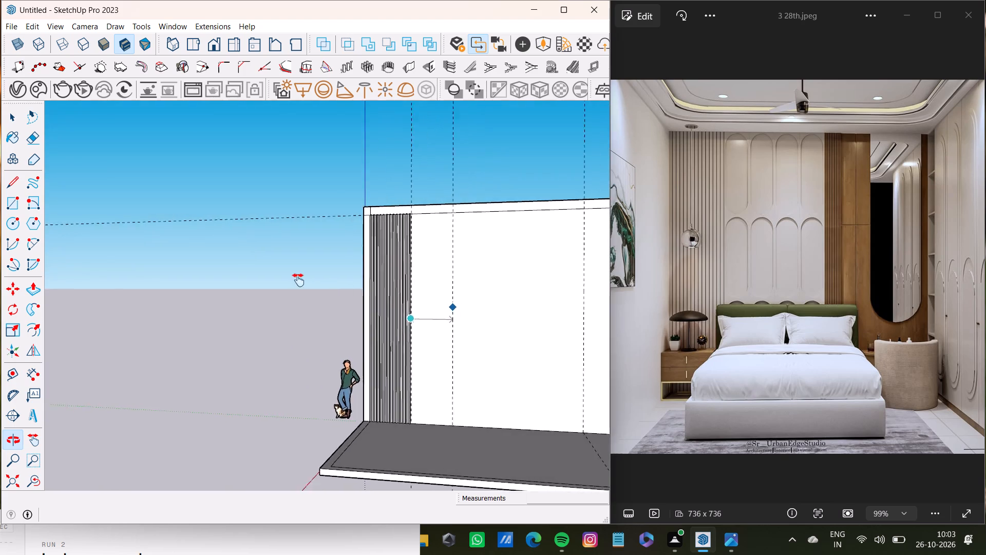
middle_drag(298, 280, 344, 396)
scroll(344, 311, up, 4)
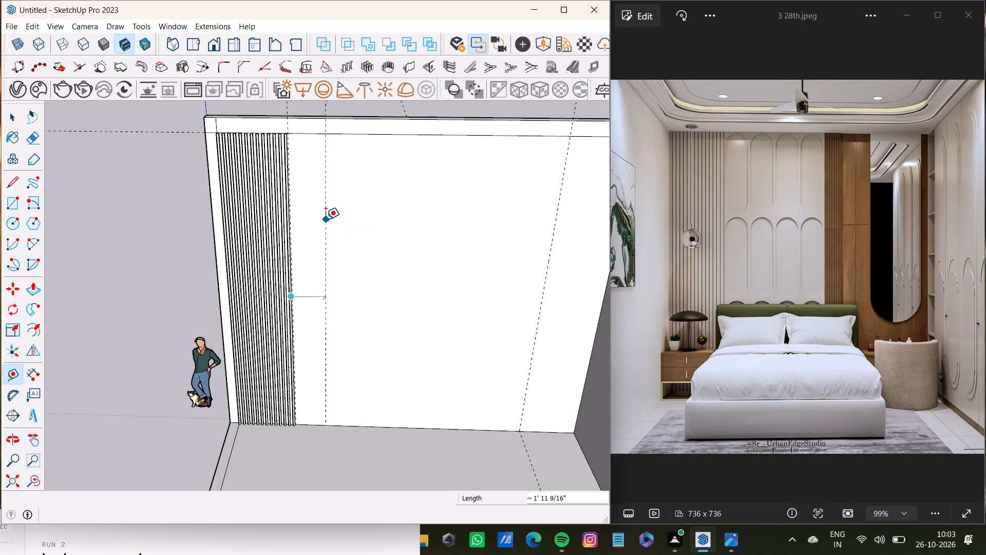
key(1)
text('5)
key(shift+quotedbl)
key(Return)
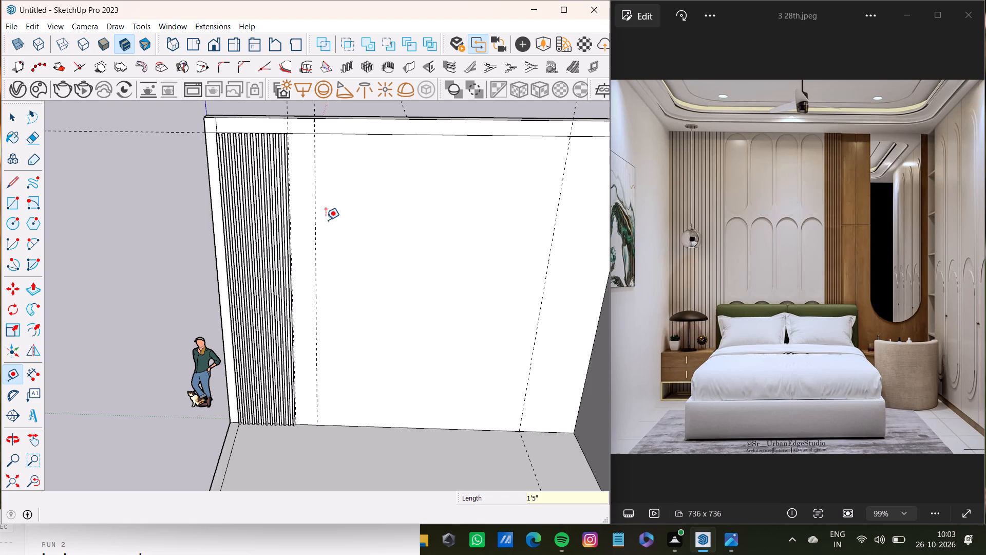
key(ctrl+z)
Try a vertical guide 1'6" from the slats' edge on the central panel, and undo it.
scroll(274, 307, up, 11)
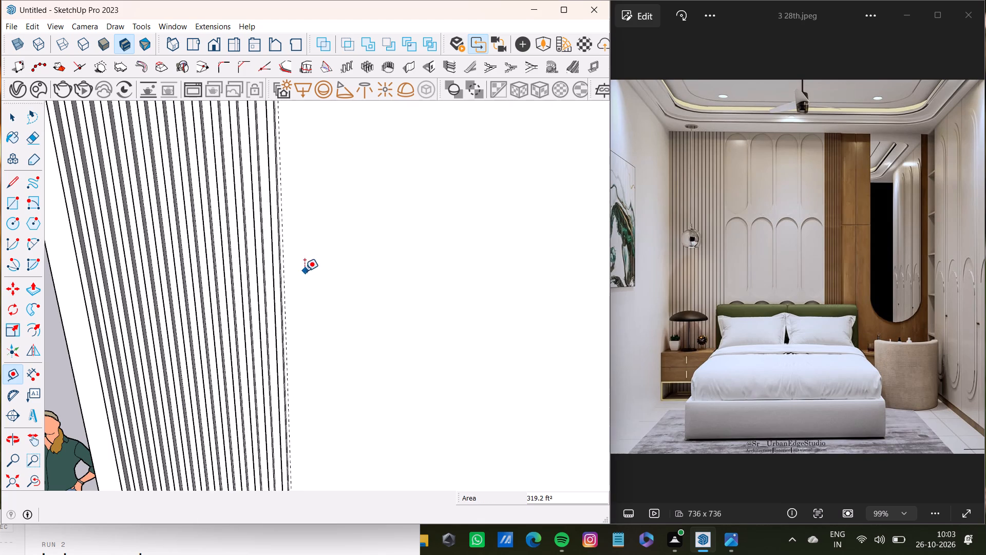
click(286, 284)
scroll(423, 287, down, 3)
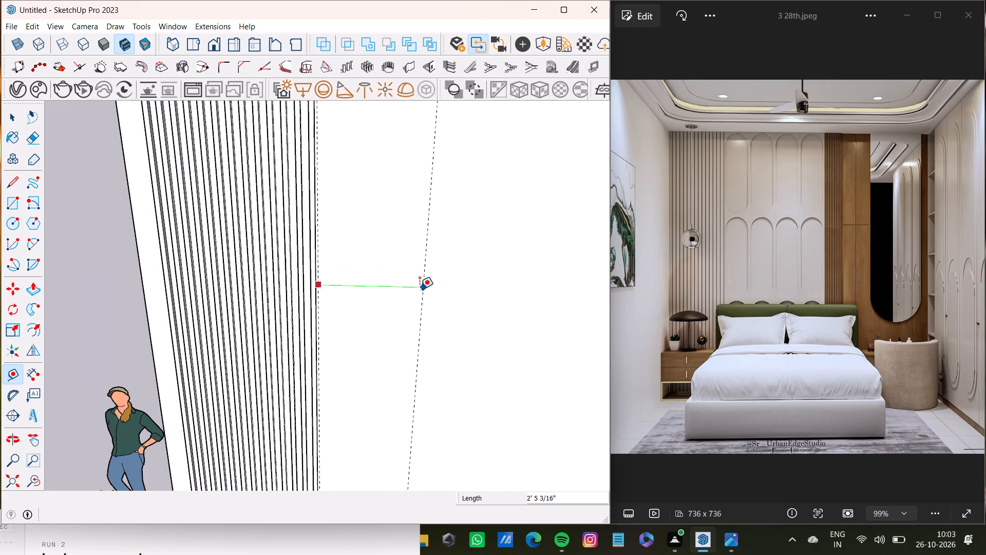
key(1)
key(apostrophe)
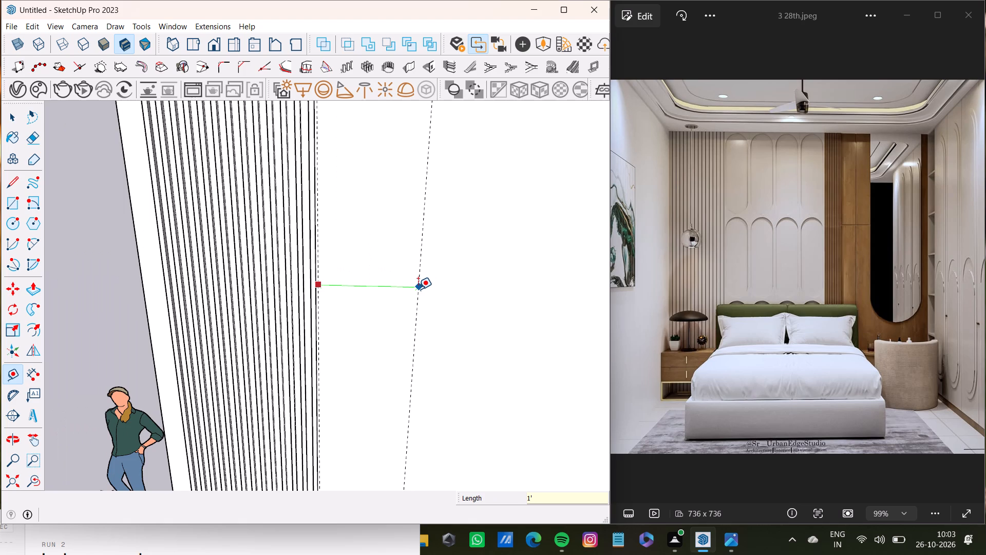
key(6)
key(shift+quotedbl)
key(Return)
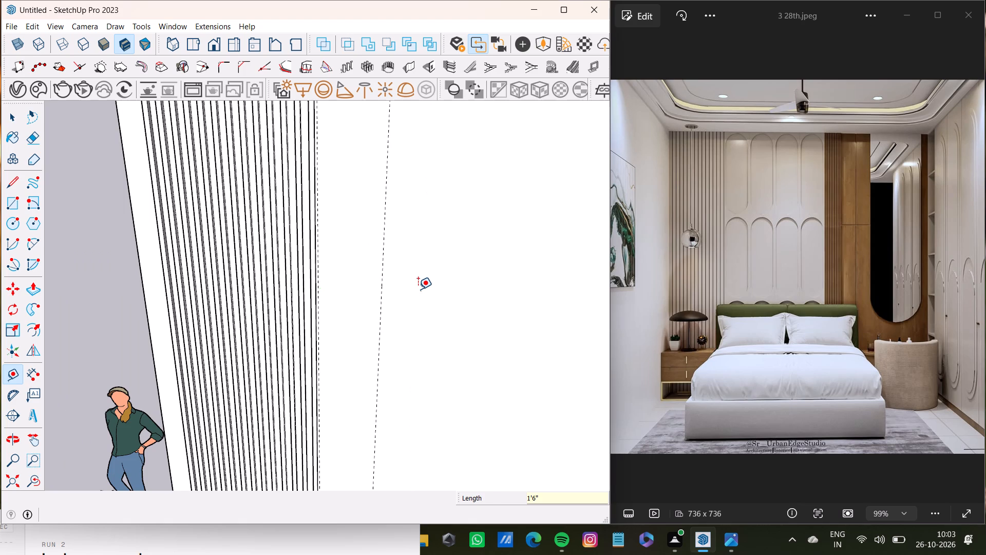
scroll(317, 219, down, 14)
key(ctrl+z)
Place a vertical guide 2' from the slats' edge on the back wall's central panel.
scroll(301, 235, up, 2)
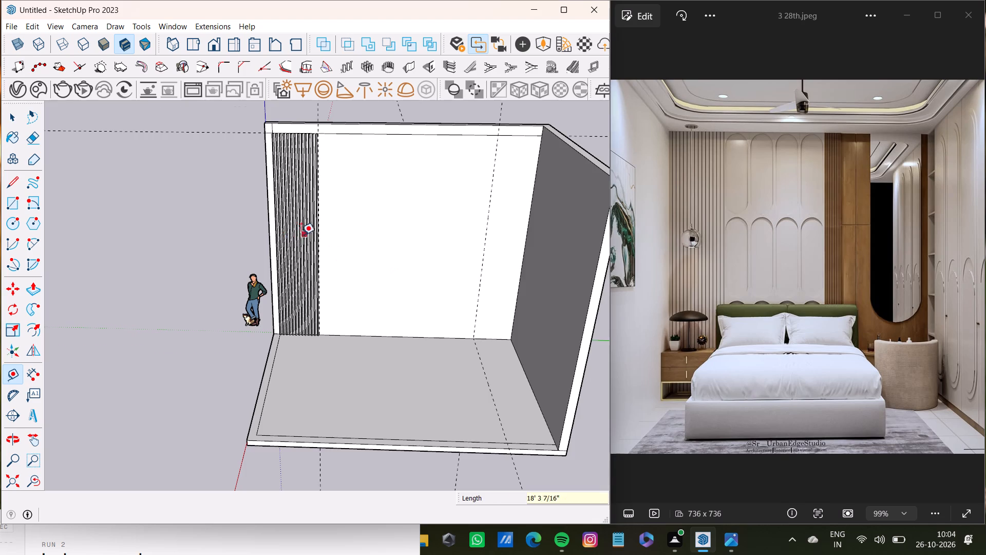
scroll(301, 235, up, 1)
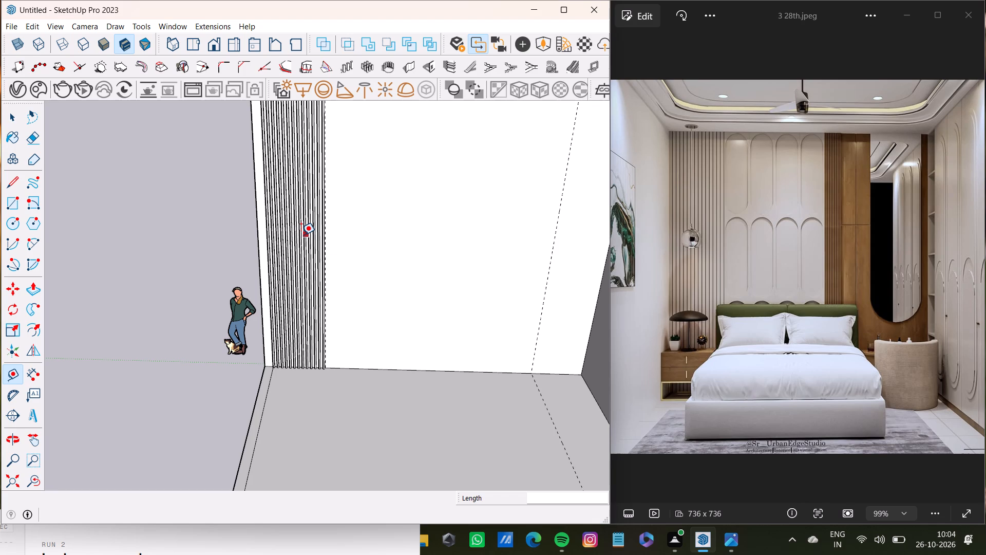
scroll(347, 268, up, 16)
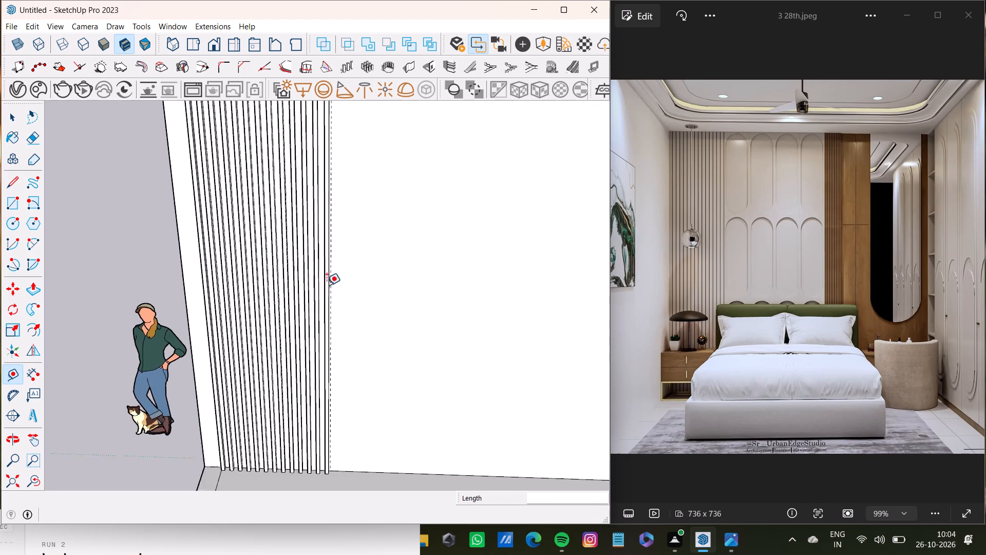
scroll(335, 317, up, 8)
click(325, 323)
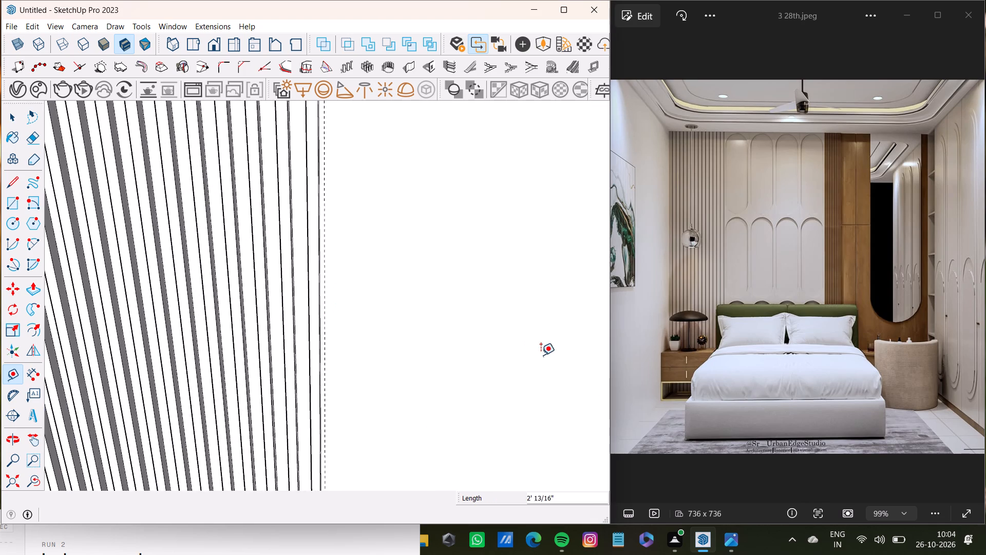
scroll(545, 354, down, 14)
shift+middle_drag(547, 341, 432, 275)
scroll(435, 272, down, 4)
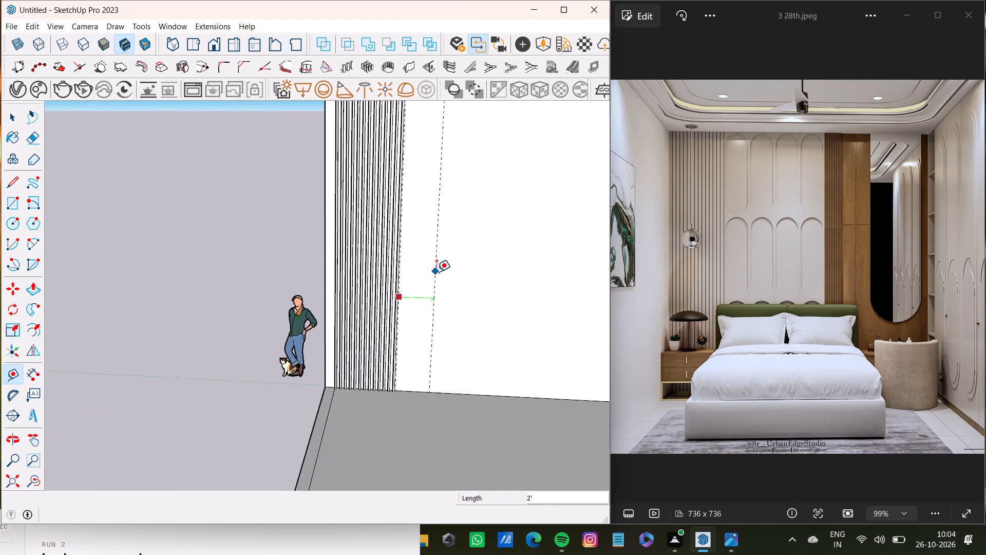
shift+middle_drag(437, 272, 309, 339)
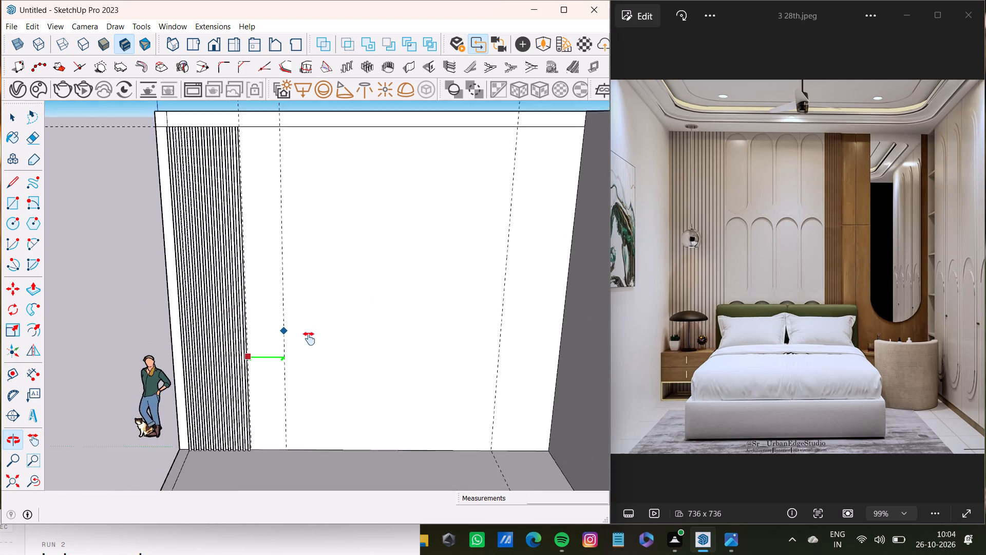
shift+middle_drag(309, 339, 311, 303)
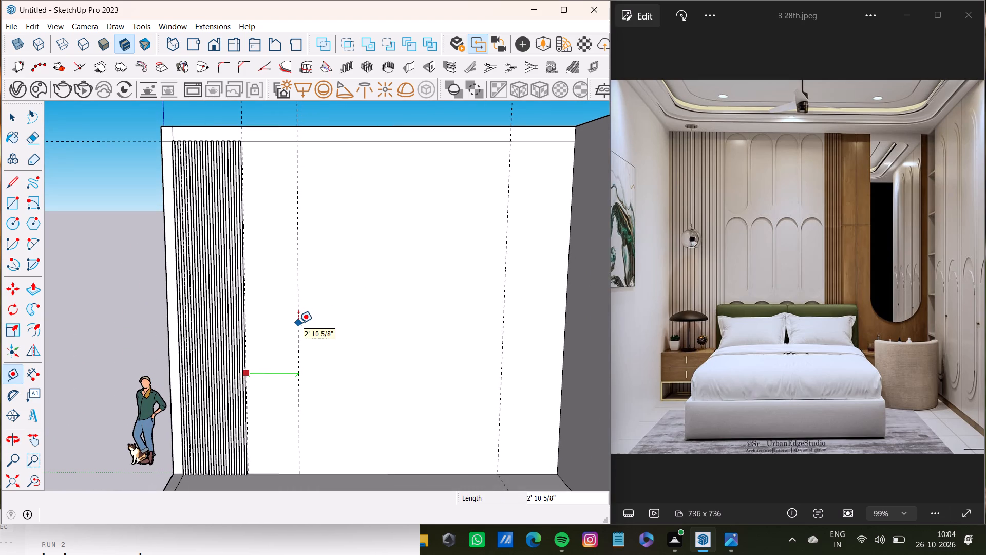
text(2')
key(Return)
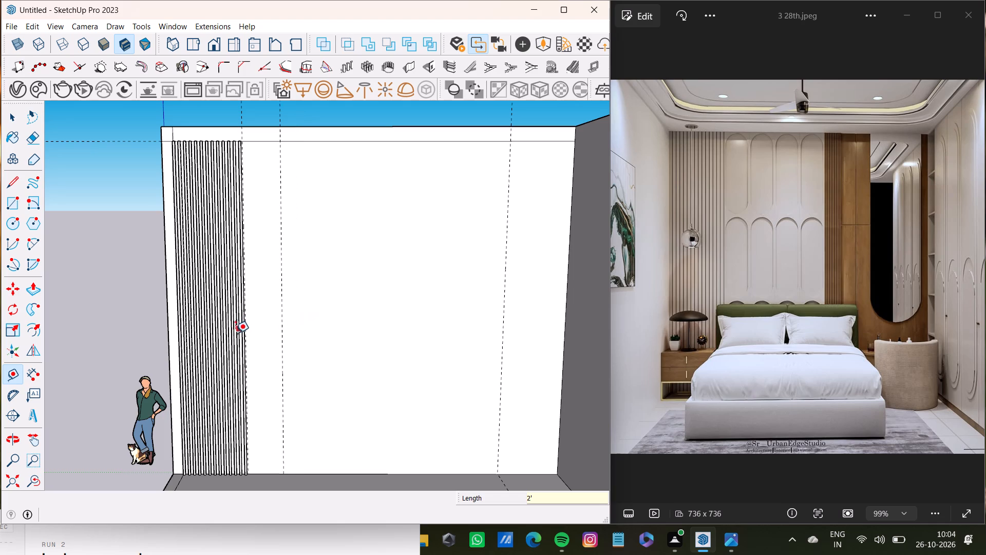
Place two more vertical guides on the central panel, each 2' beyond the previous one.
click(283, 364)
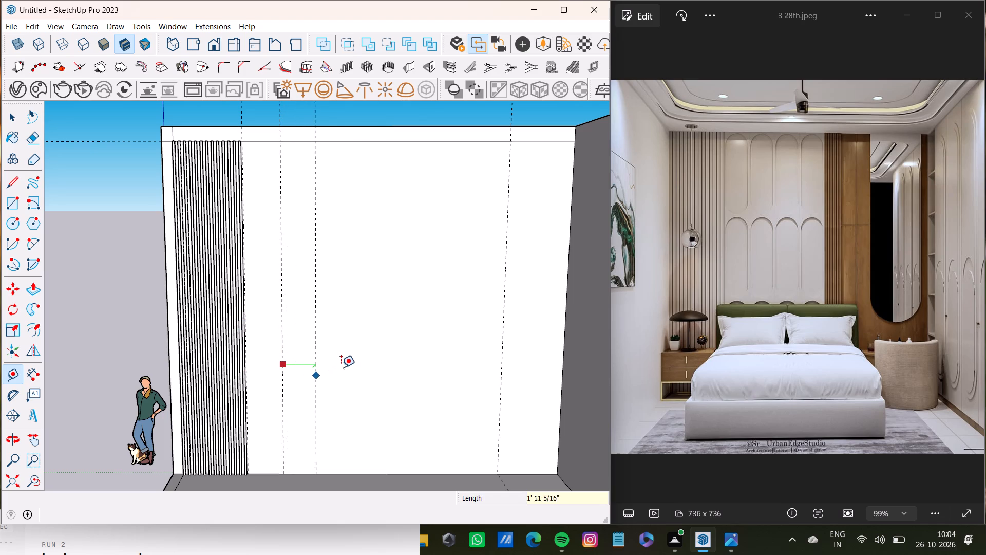
text(2')
key(Return)
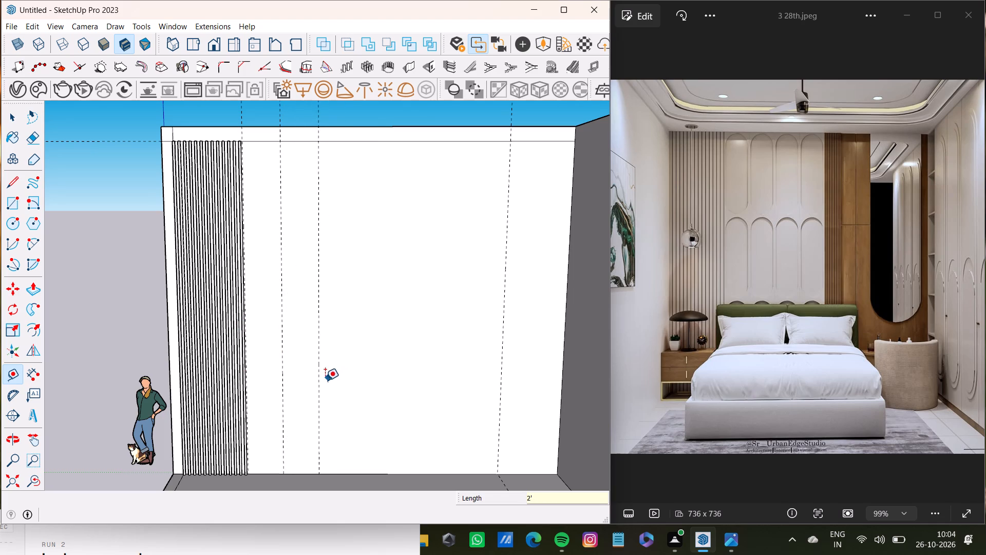
drag(317, 392, 327, 392)
text(2')
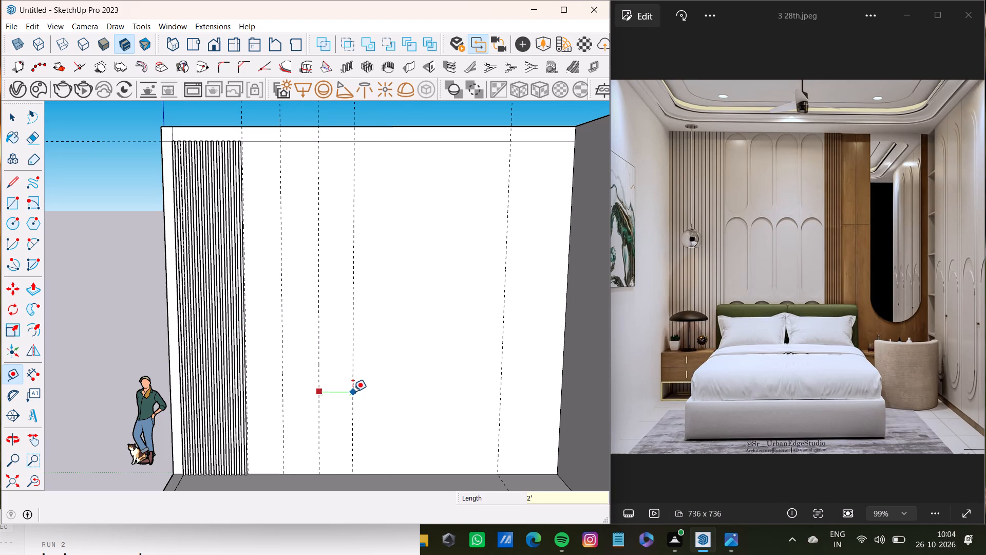
key(Return)
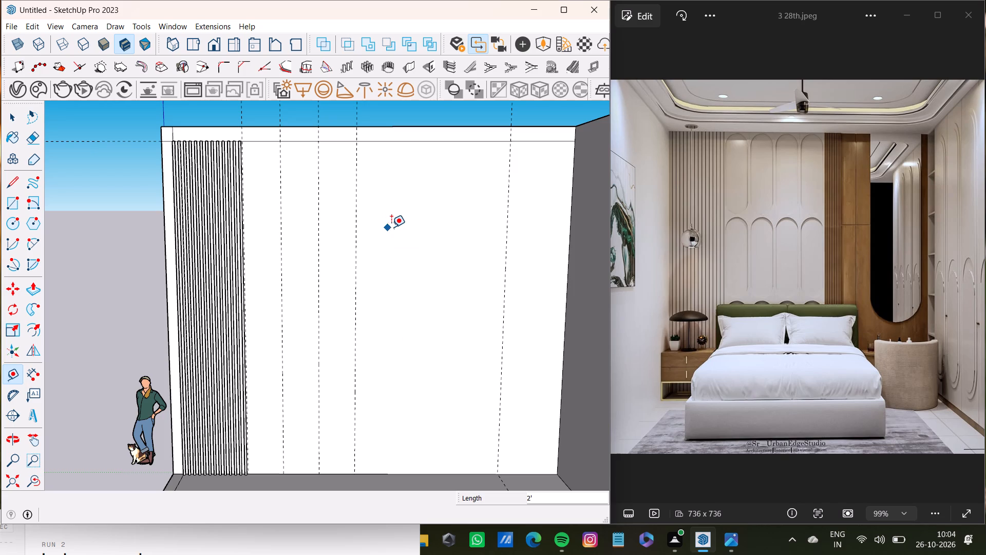
Place a fourth vertical guide on the central panel, 2' beyond the third one.
scroll(277, 304, down, 8)
middle_drag(322, 308, 307, 331)
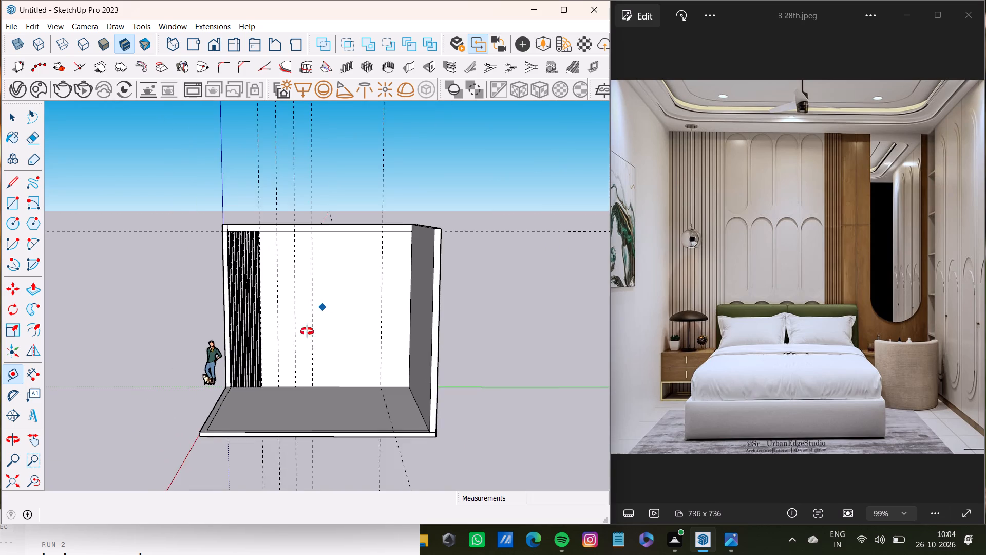
middle_drag(307, 331, 331, 281)
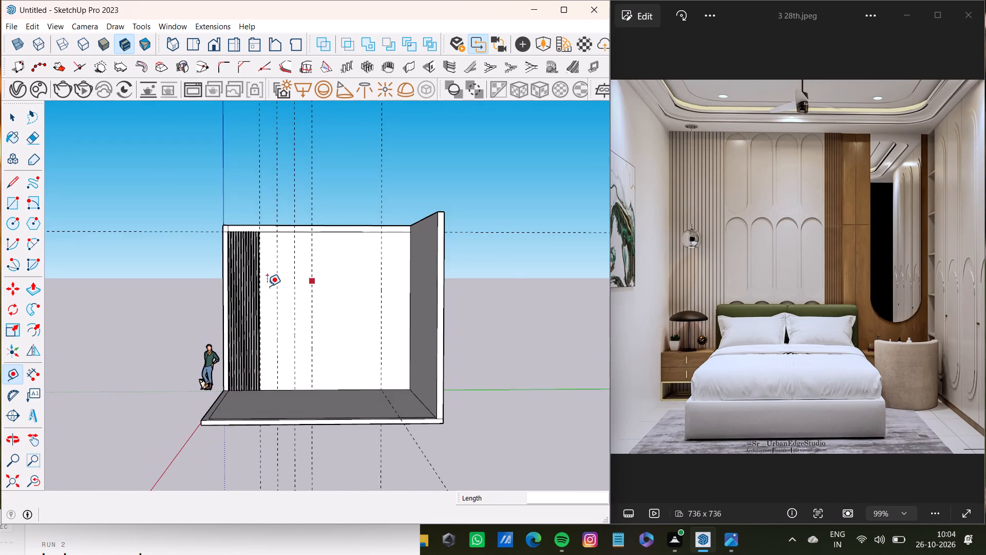
scroll(266, 287, up, 9)
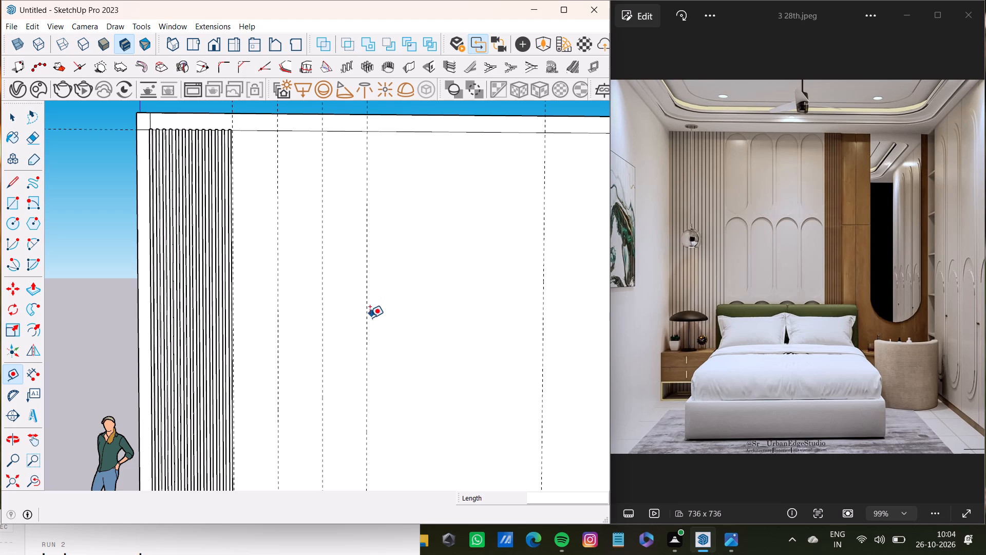
drag(367, 321, 375, 321)
scroll(418, 327, down, 8)
shift+middle_drag(418, 327, 395, 384)
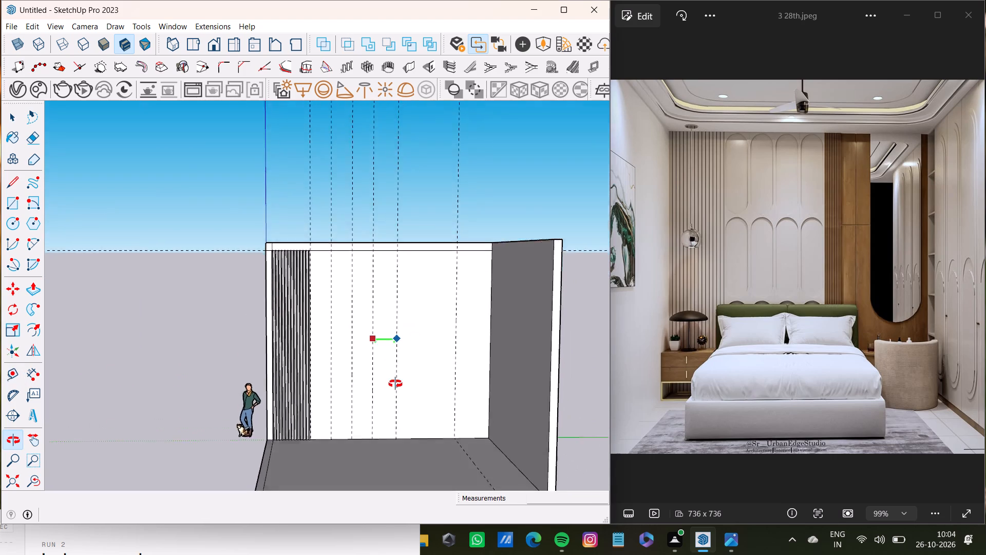
shift+middle_drag(395, 384, 368, 384)
text(2')
key(Return)
key(space)
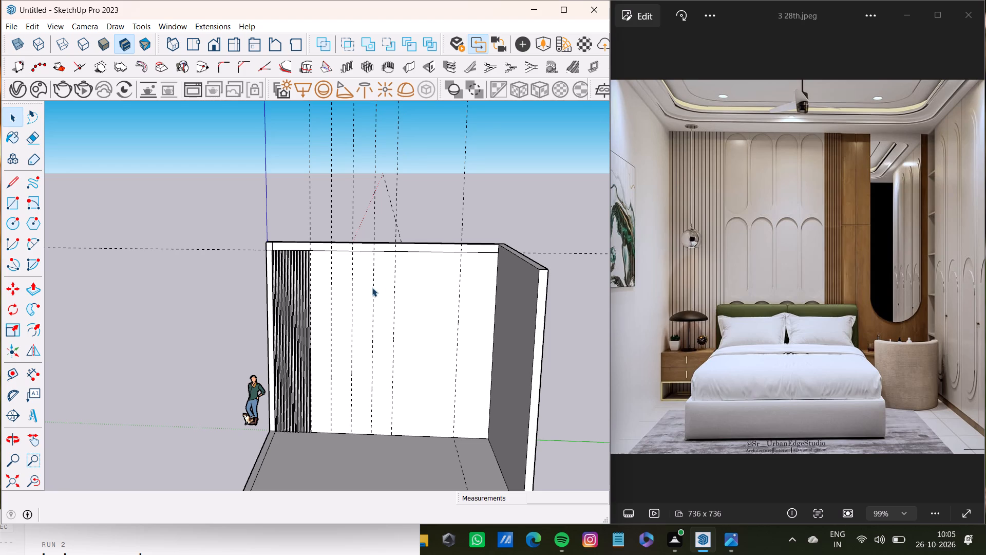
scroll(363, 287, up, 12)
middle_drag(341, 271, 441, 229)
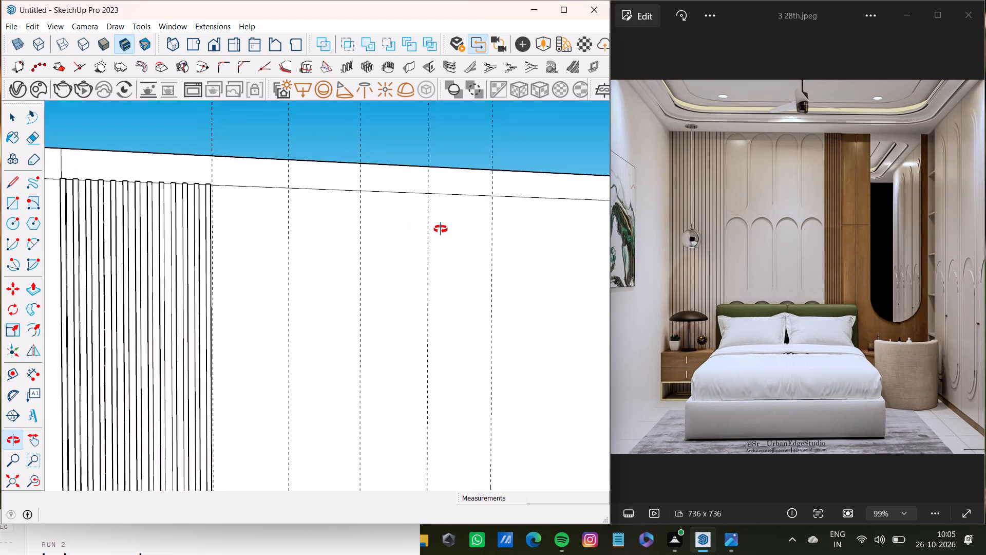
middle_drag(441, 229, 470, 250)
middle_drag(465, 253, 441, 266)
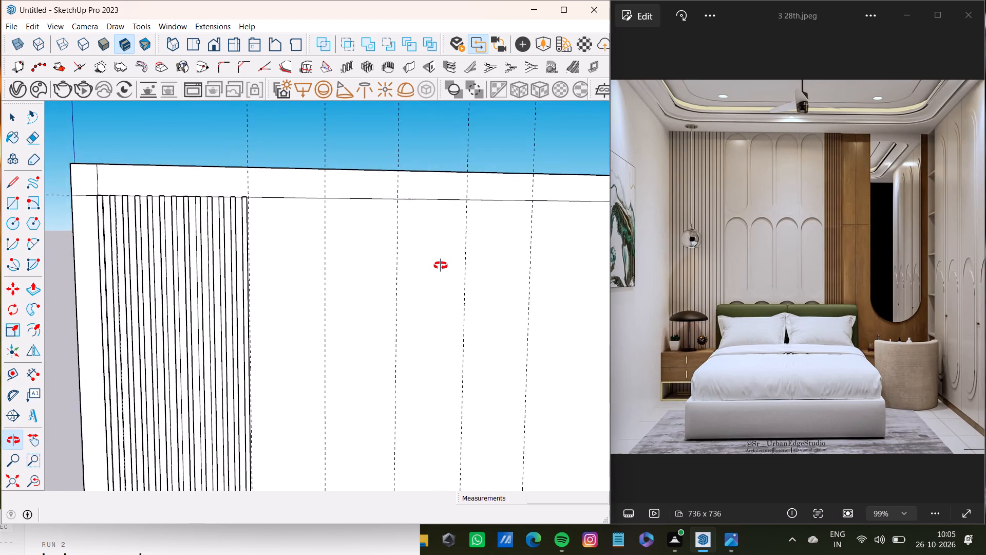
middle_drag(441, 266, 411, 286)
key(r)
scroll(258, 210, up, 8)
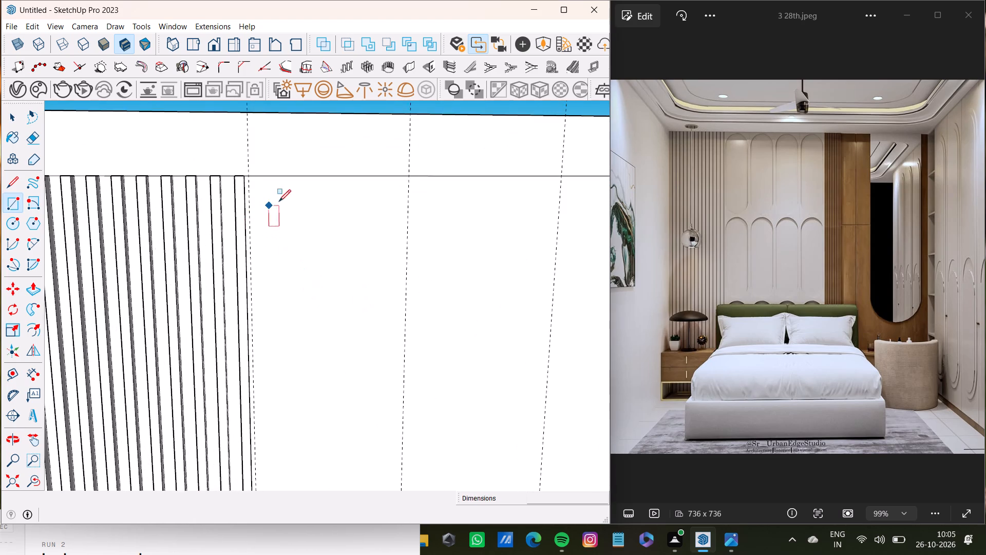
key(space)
Place a horizontal guide 6' below the central panel's top edge.
text(t)
click(314, 171)
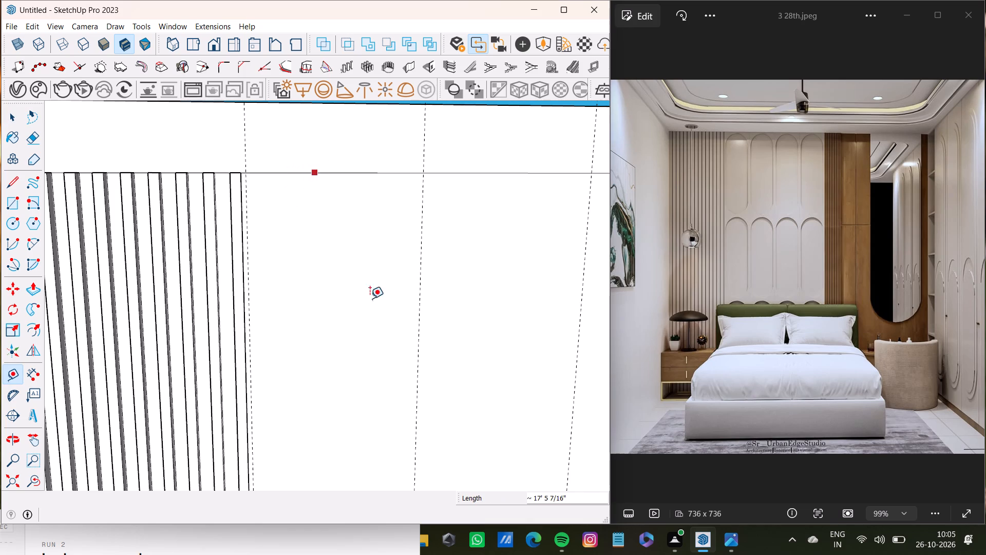
scroll(382, 311, down, 8)
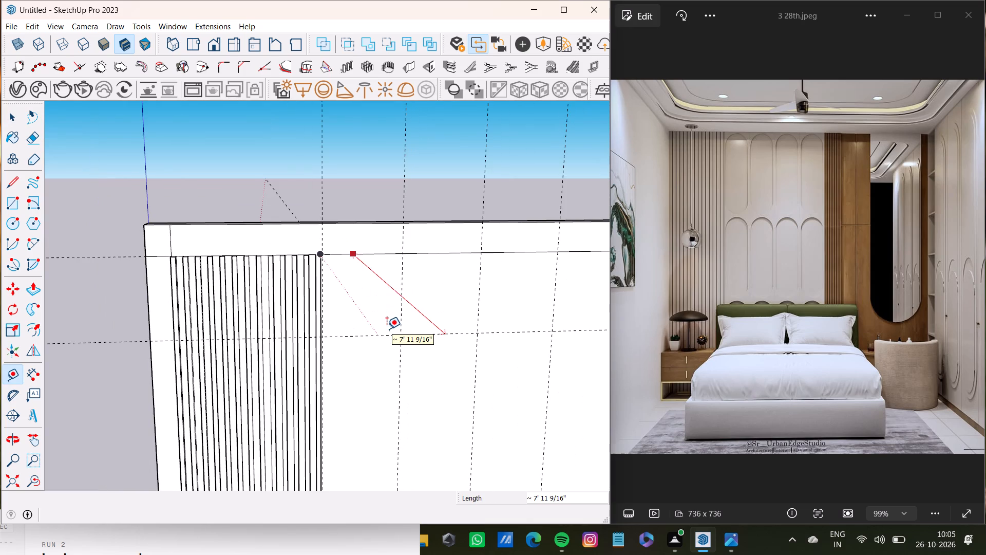
scroll(387, 329, down, 8)
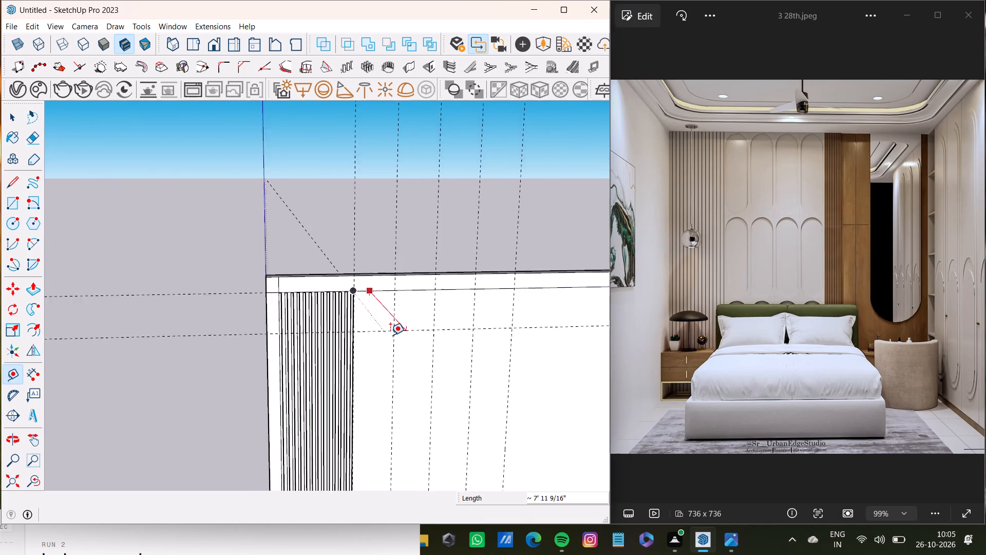
shift+middle_drag(410, 378, 314, 234)
scroll(346, 275, down, 4)
shift+middle_drag(390, 296, 341, 306)
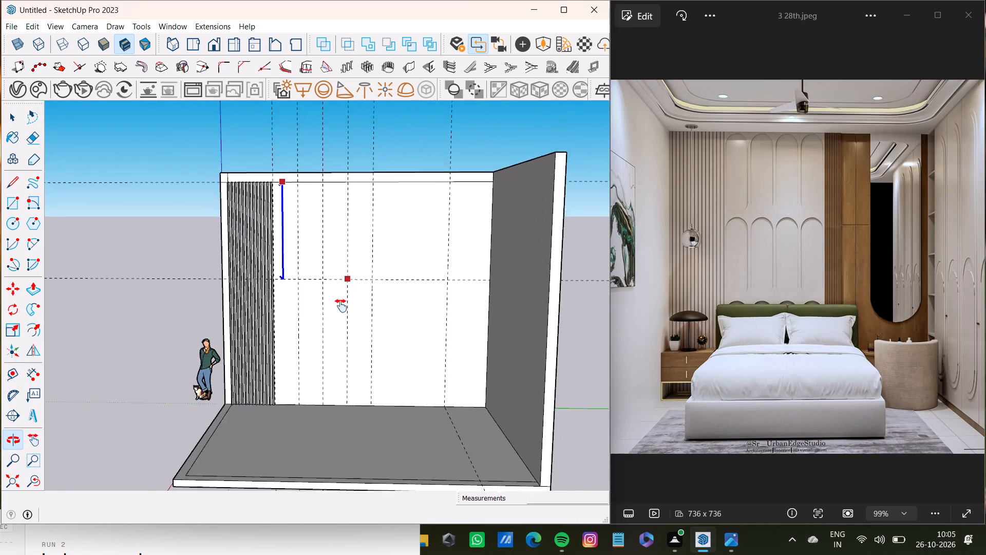
shift+middle_drag(341, 306, 373, 337)
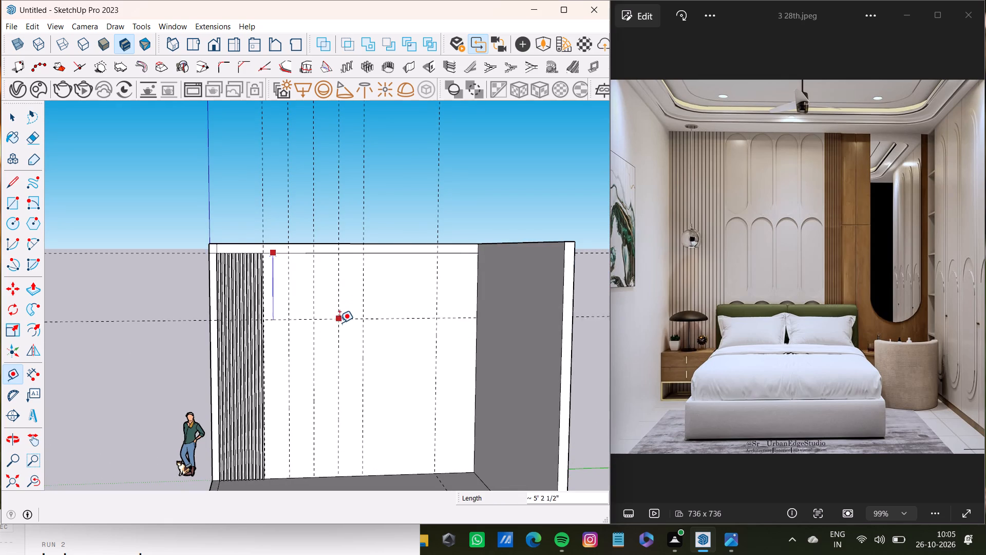
scroll(336, 328, up, 3)
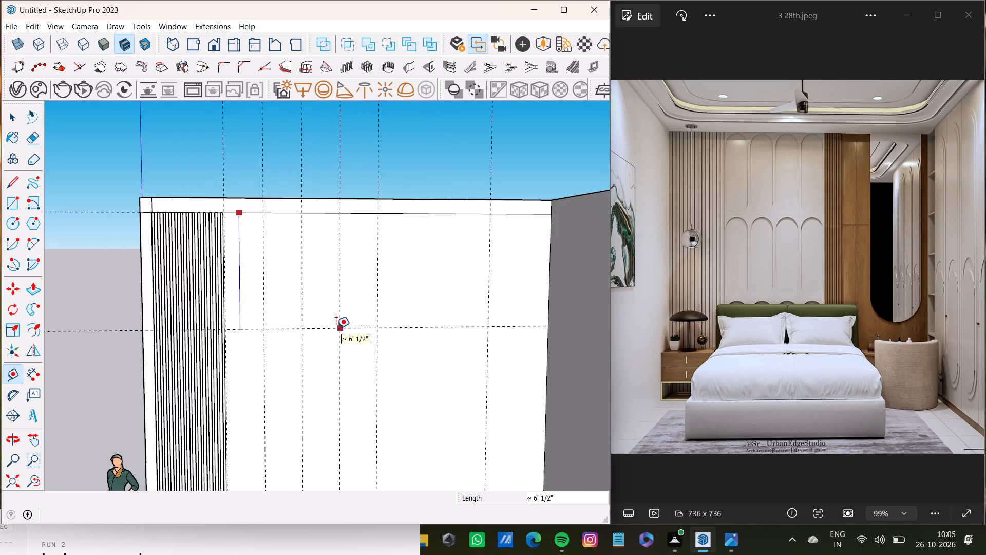
scroll(336, 328, up, 9)
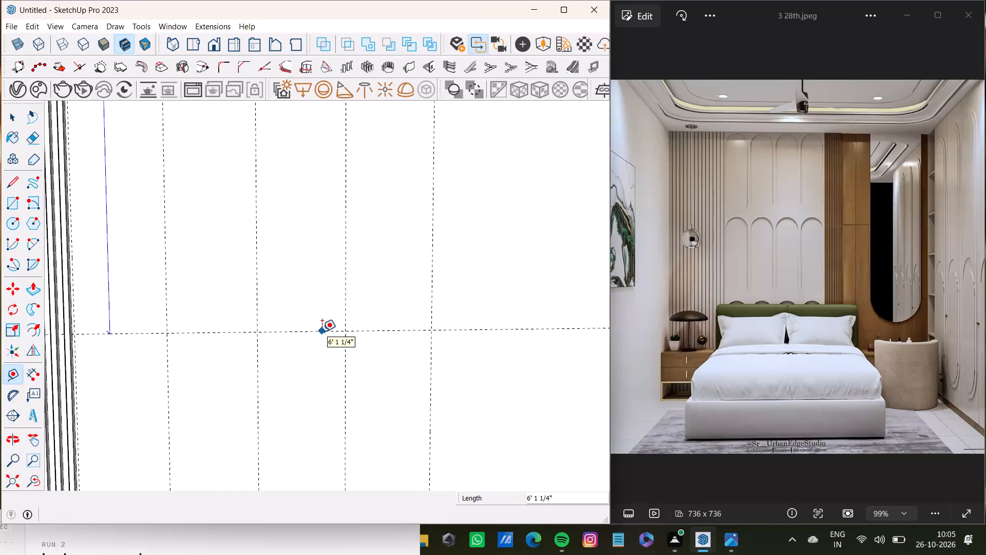
scroll(322, 331, down, 7)
middle_drag(323, 331, 261, 332)
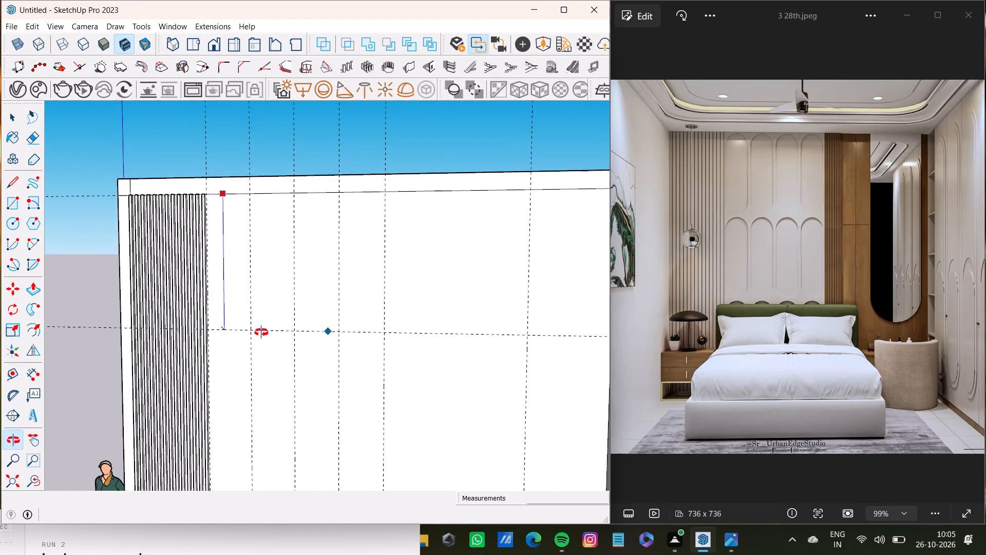
middle_drag(261, 332, 238, 343)
scroll(231, 327, up, 13)
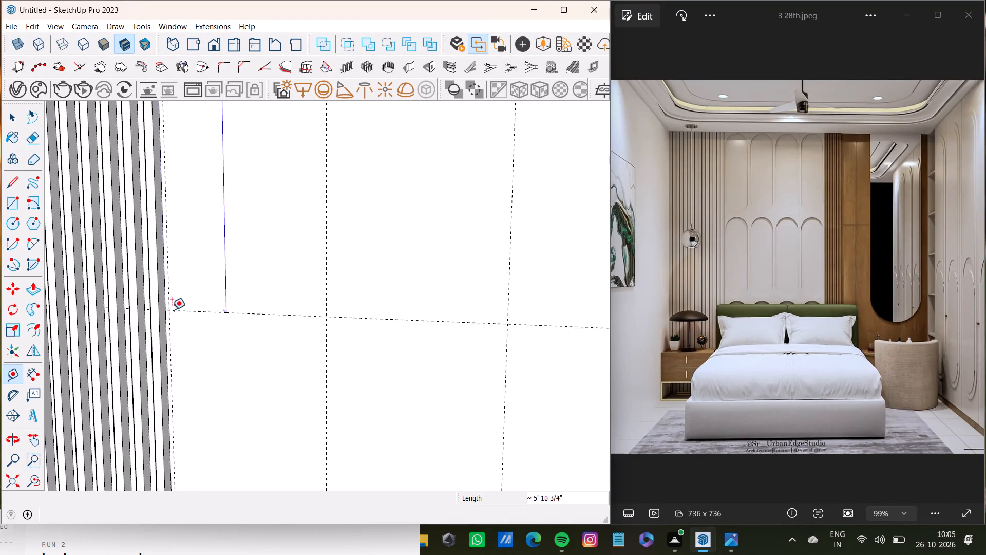
scroll(196, 330, down, 12)
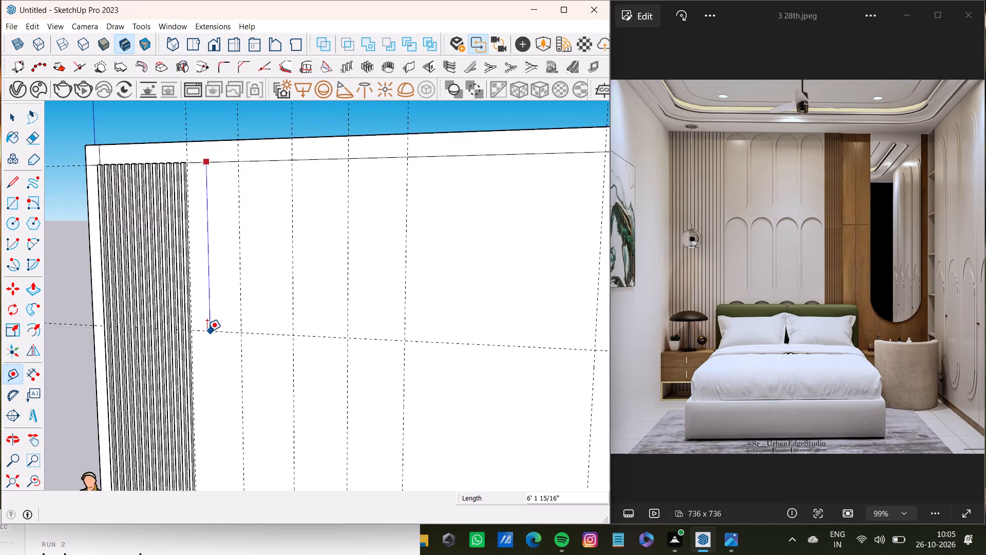
scroll(207, 331, down, 3)
middle_drag(213, 345, 246, 323)
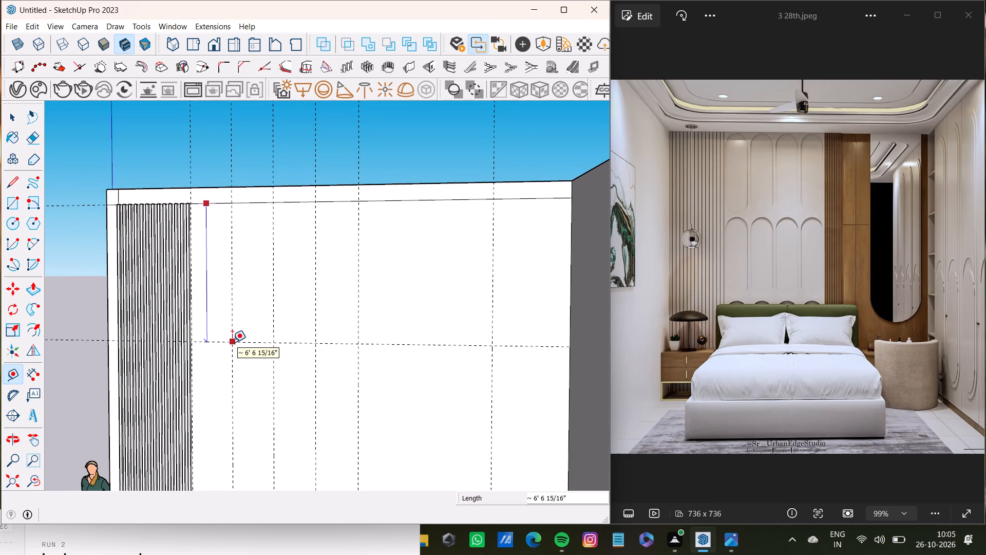
text(6')
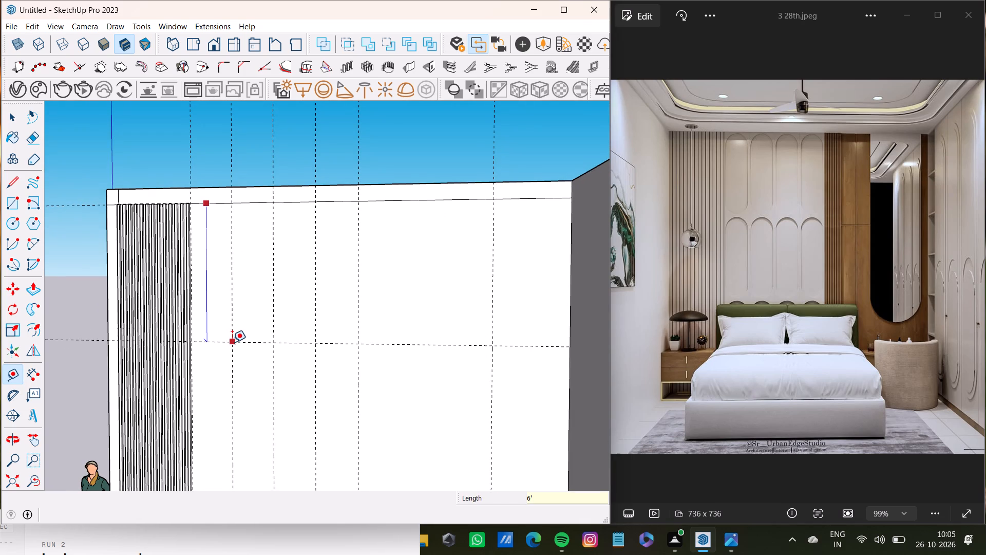
key(Return)
Place a second horizontal guide on the central panel, 3" below the 6' guide.
click(266, 329)
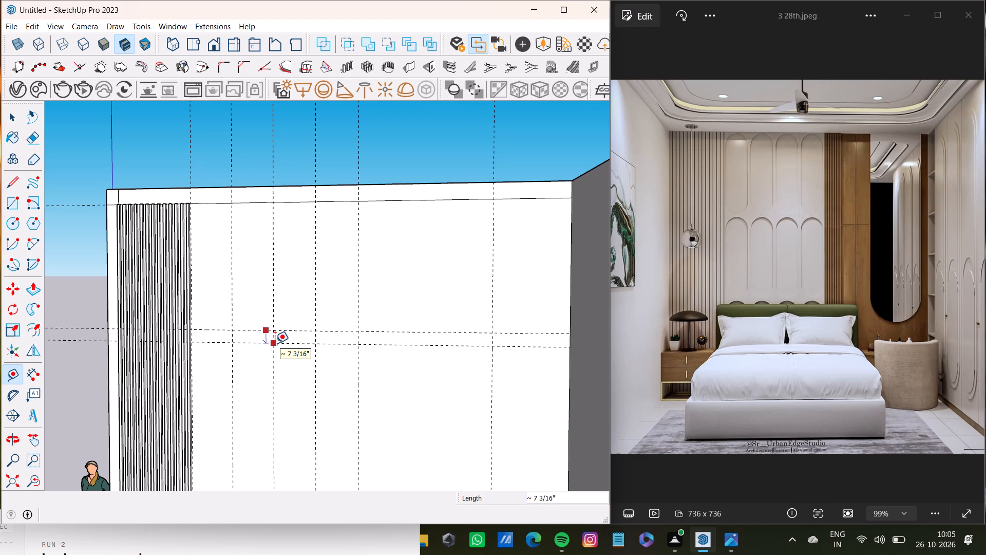
text(3")
key(Return)
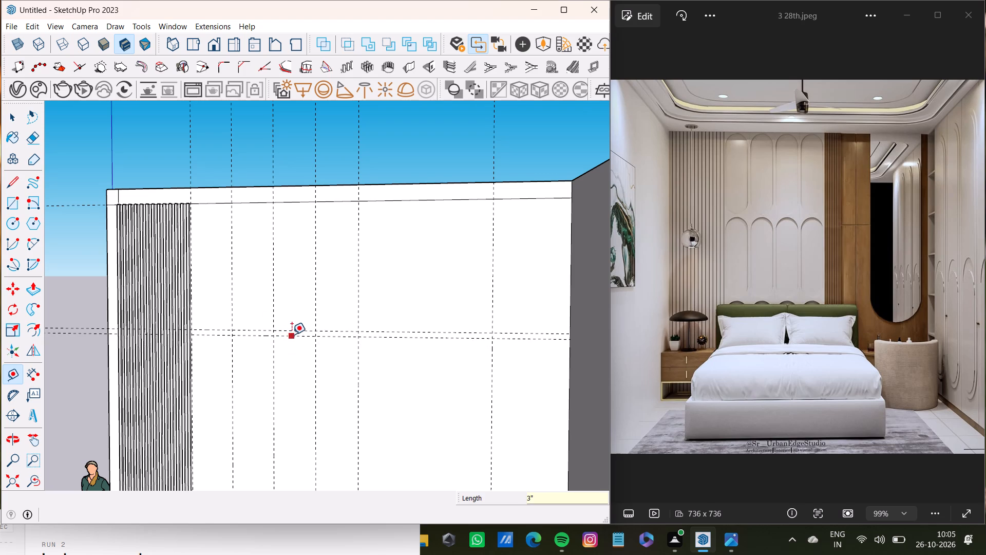
Place a horizontal guide on the central panel, 6' below the lower guide of the 3" pair.
click(292, 335)
scroll(314, 410, down, 5)
shift+middle_drag(321, 430, 321, 351)
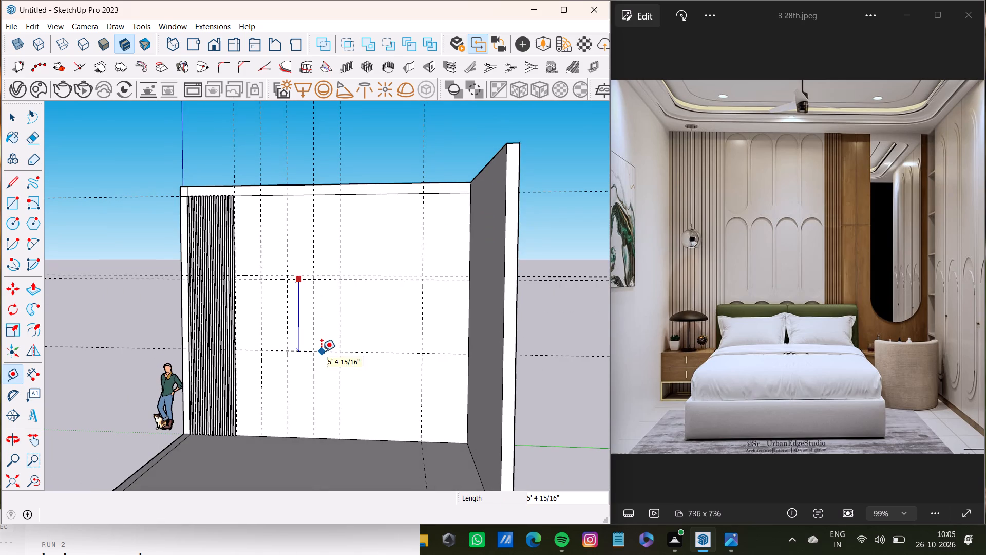
text(6')
key(Return)
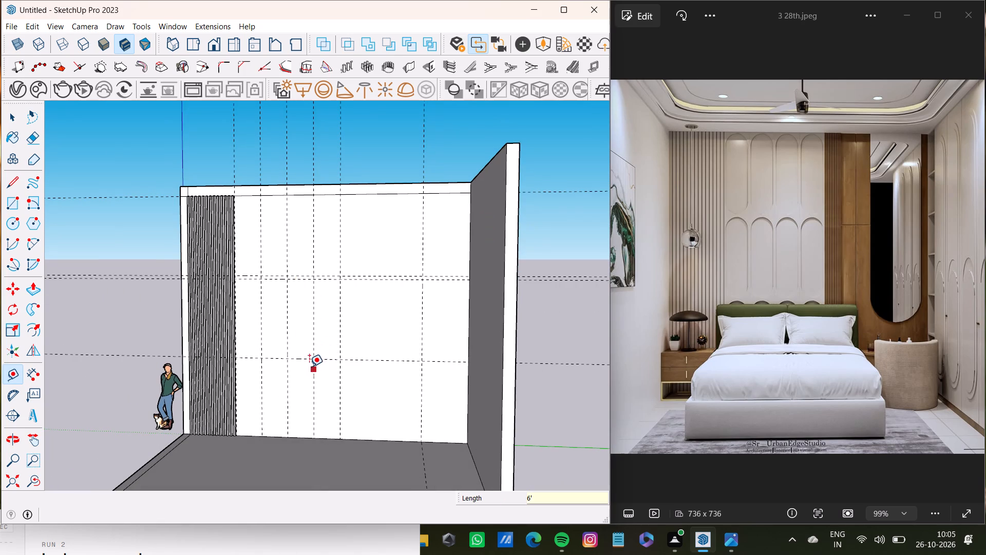
Place another horizontal guide 3" below the lowest horizontal guide on the central panel.
scroll(292, 361, up, 10)
click(318, 356)
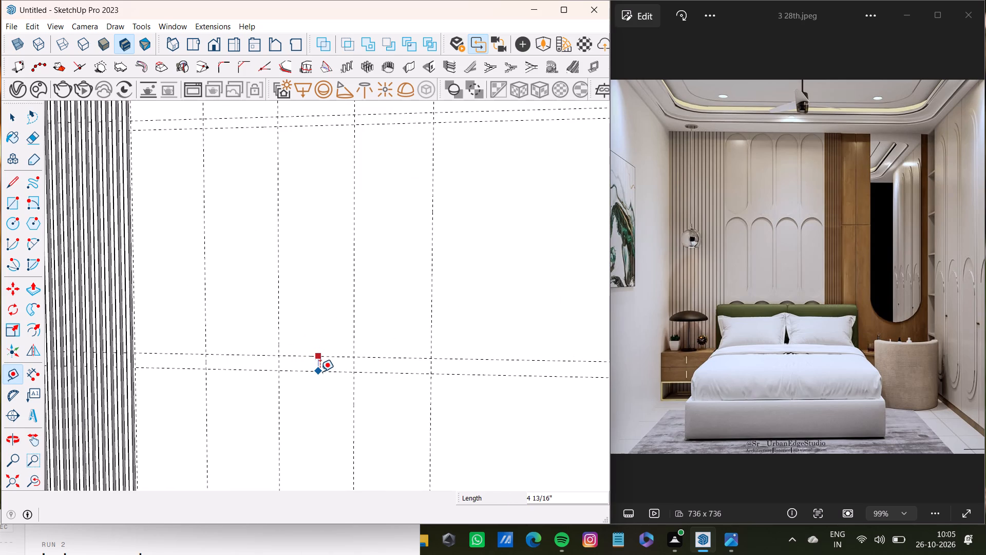
text(3")
key(Return)
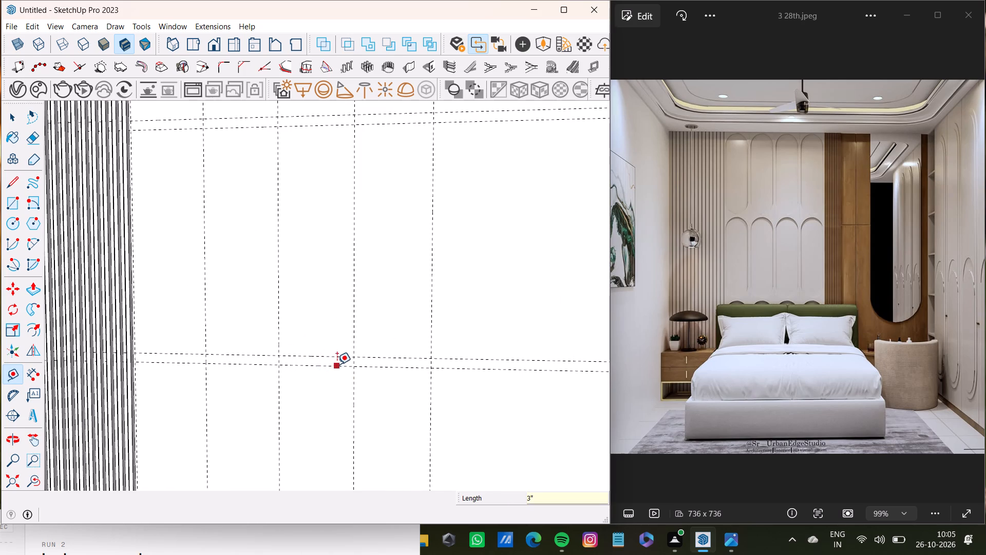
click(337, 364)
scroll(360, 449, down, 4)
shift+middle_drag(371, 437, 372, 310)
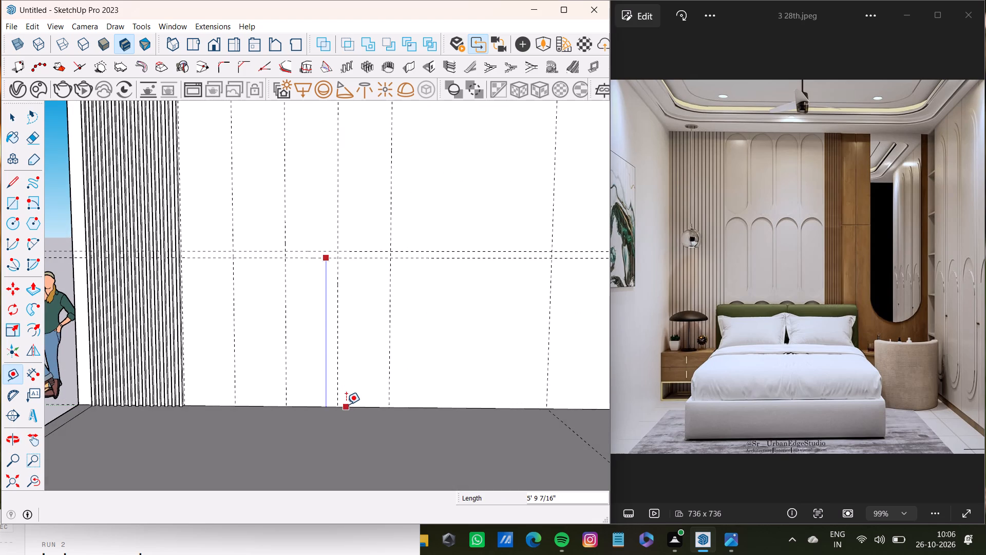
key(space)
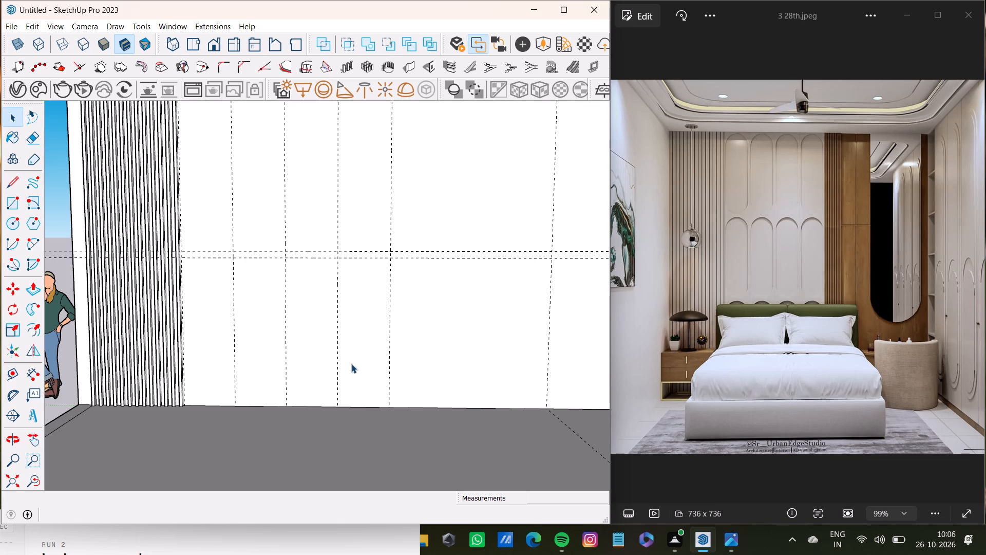
Draw a rectangle from the panel's top edge at the slats' guide to where the next vertical guide meets the uppermost horizontal guide below.
scroll(129, 306, down, 13)
shift+middle_drag(222, 270, 290, 329)
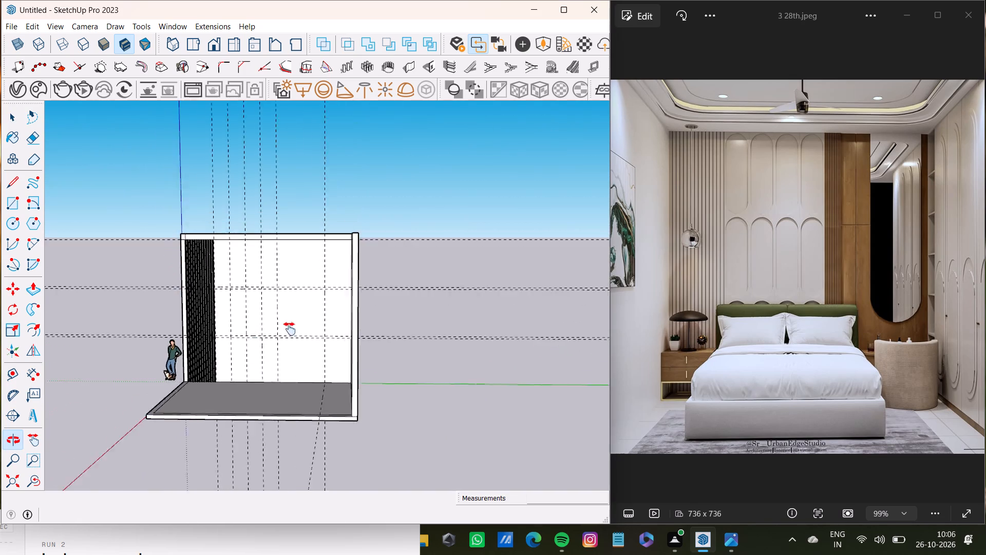
shift+middle_drag(290, 329, 338, 326)
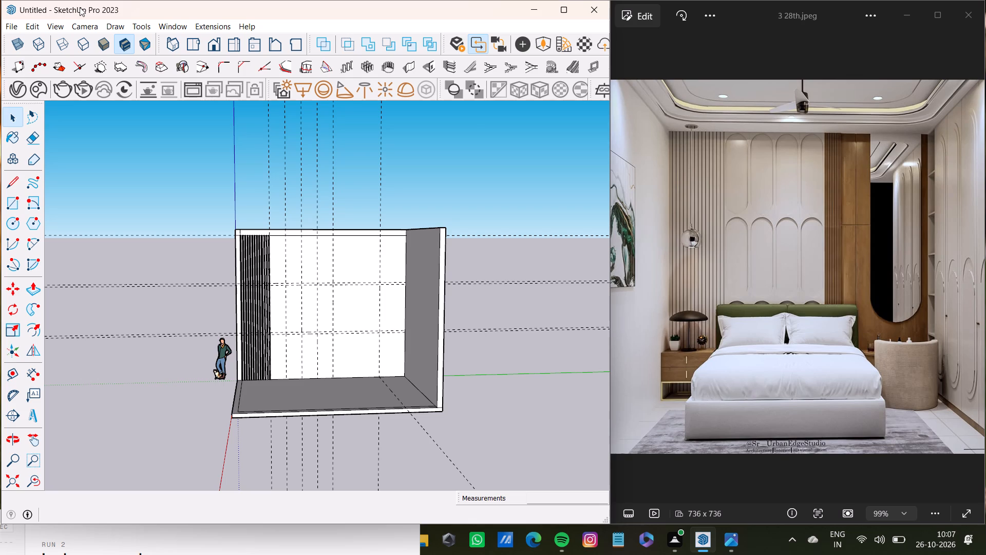
scroll(268, 285, up, 3)
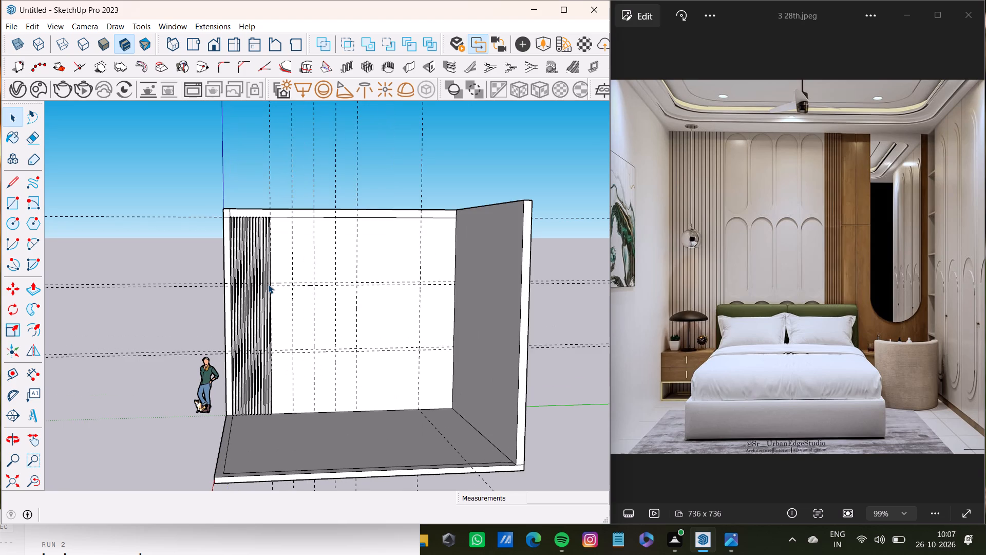
scroll(305, 257, up, 5)
scroll(300, 222, down, 7)
middle_drag(313, 251, 270, 252)
key(r)
scroll(237, 179, up, 13)
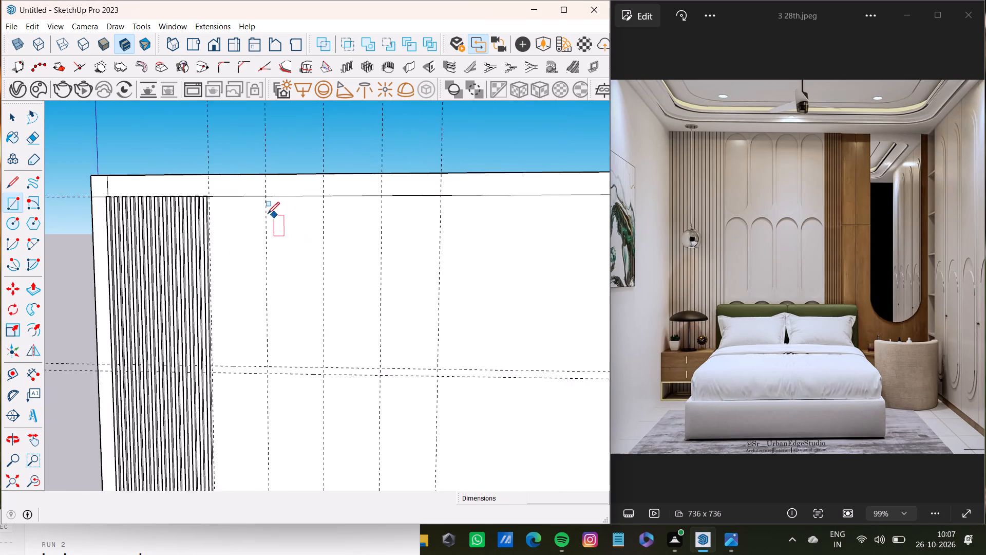
scroll(268, 214, up, 10)
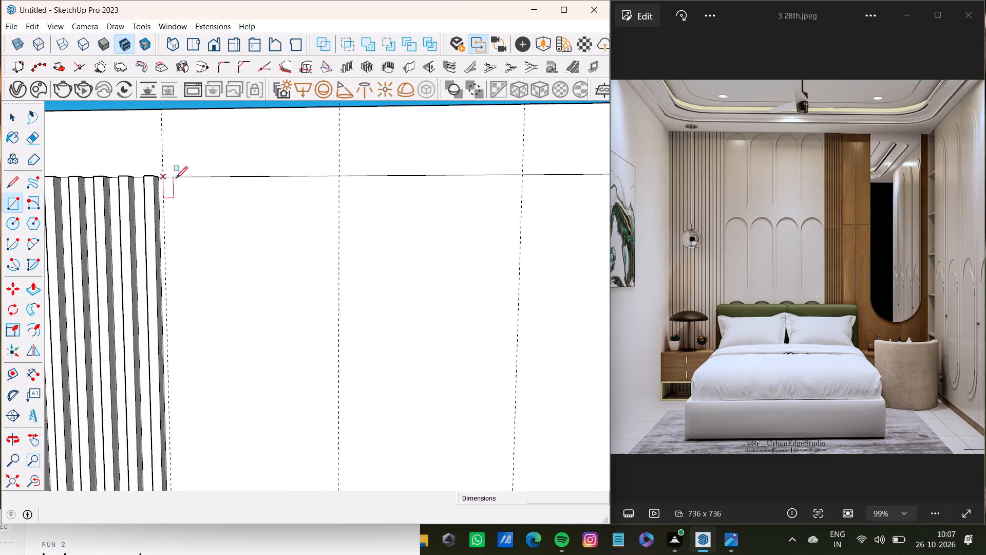
scroll(197, 199, up, 3)
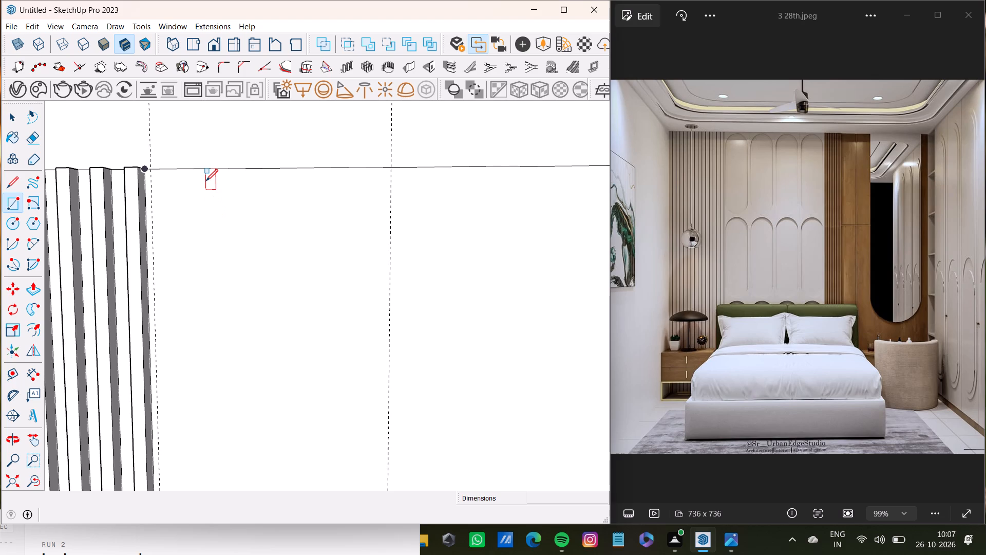
scroll(82, 169, up, 12)
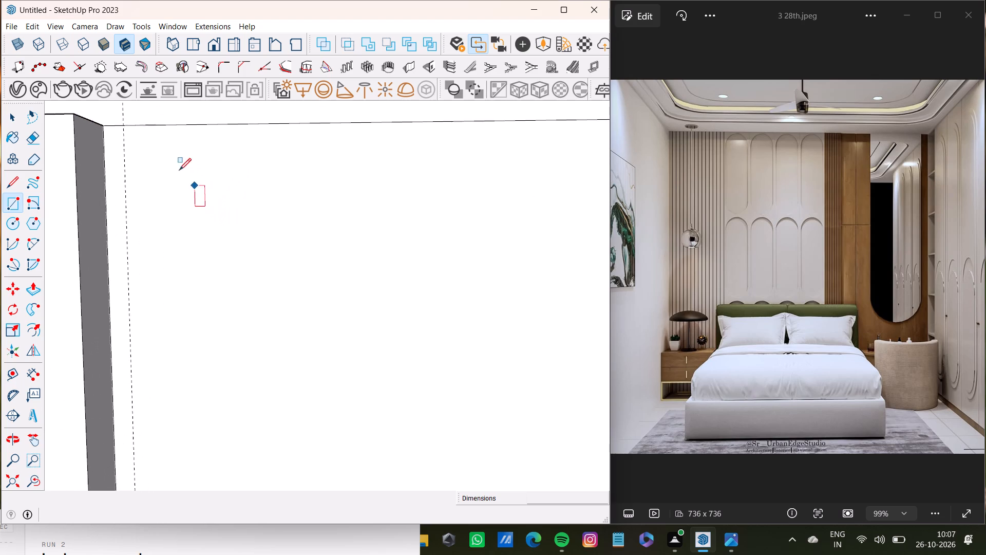
click(123, 124)
scroll(257, 240, down, 13)
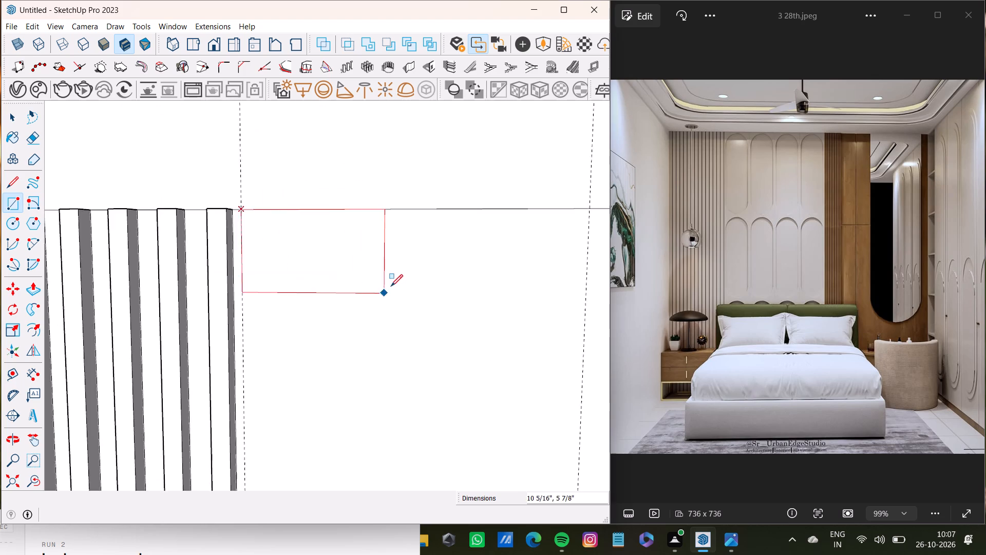
scroll(391, 286, down, 3)
shift+middle_drag(424, 328, 380, 201)
scroll(390, 233, down, 10)
shift+middle_drag(422, 331, 391, 284)
scroll(391, 321, up, 4)
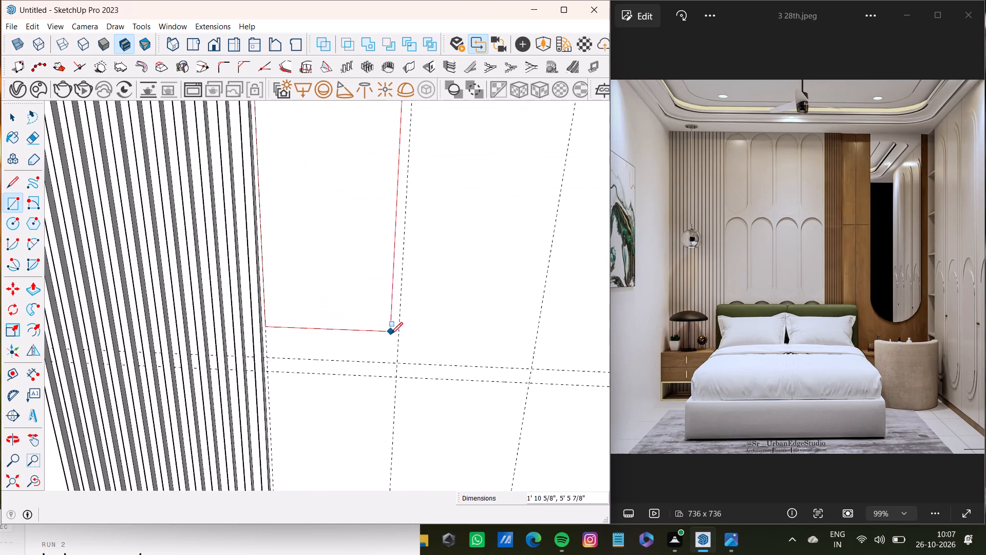
click(397, 364)
key(space)
Place a horizontal guide 6" below the central panel's top edge, across the new rectangle.
scroll(372, 279, down, 9)
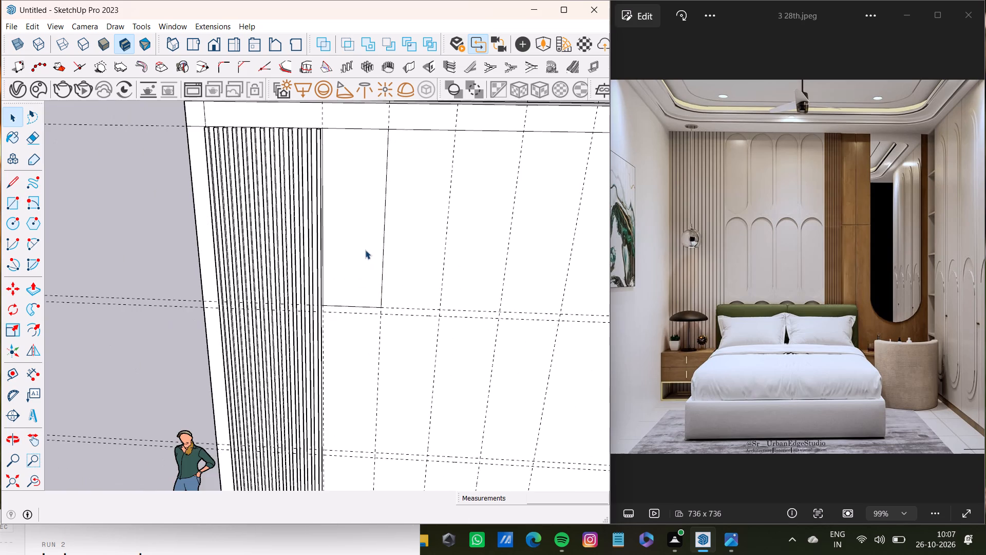
shift+middle_drag(365, 250, 371, 272)
key(t)
scroll(348, 195, up, 7)
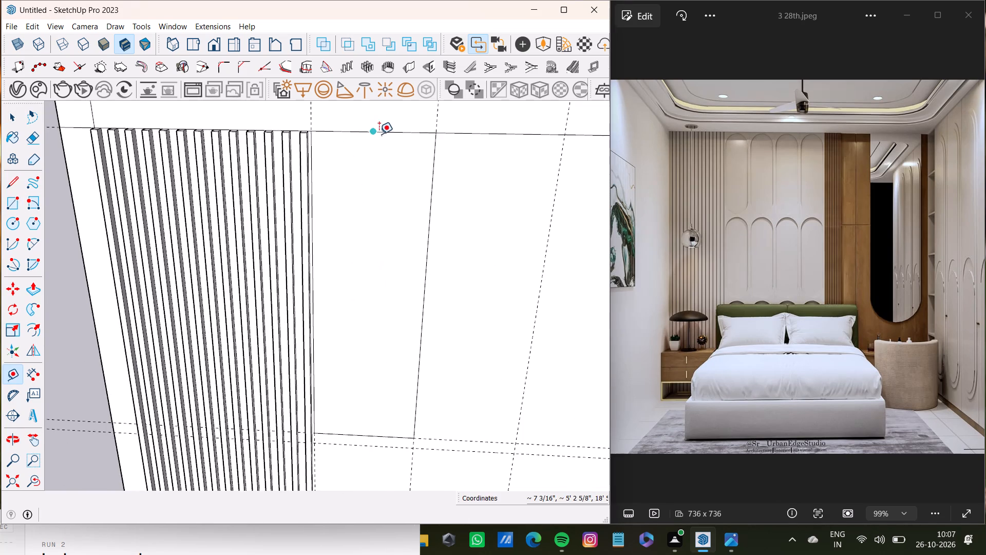
click(380, 134)
scroll(431, 325, down, 2)
middle_drag(429, 290, 359, 296)
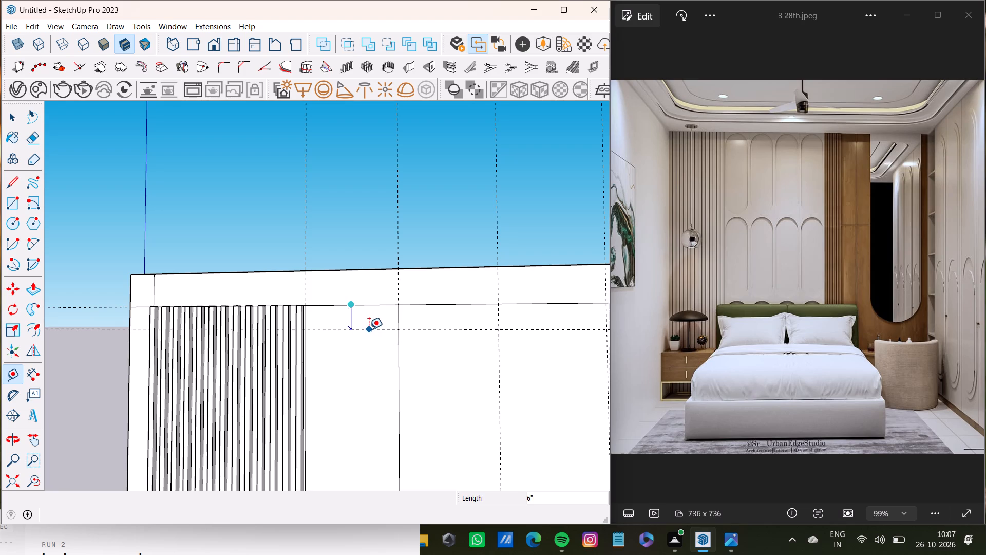
click(369, 329)
Place a horizontal guide about 4' 9 3/4" below the 6" guide, just above the rectangle's bottom edge.
scroll(347, 341, down, 5)
shift+middle_drag(362, 358, 354, 243)
shift+scroll(362, 358, up, 1)
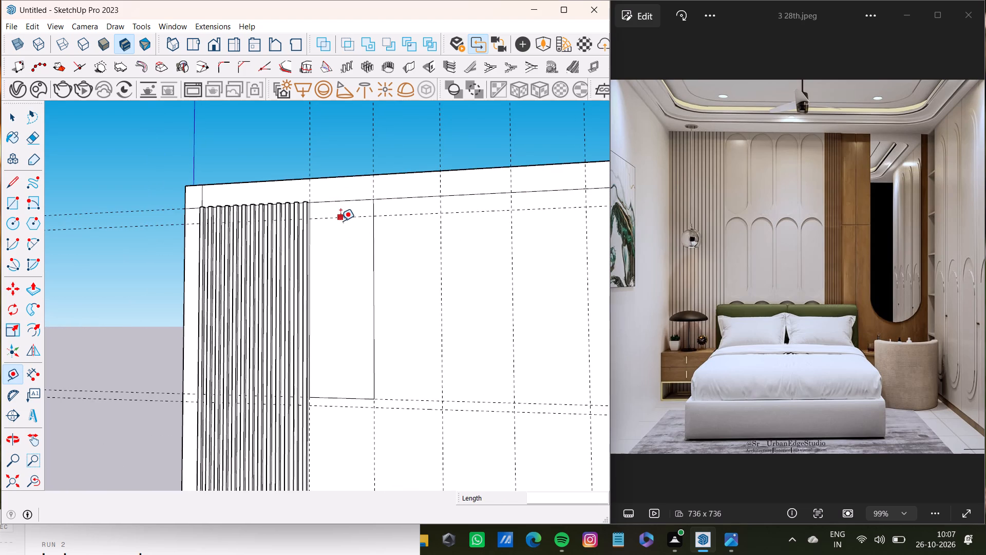
click(348, 217)
click(367, 376)
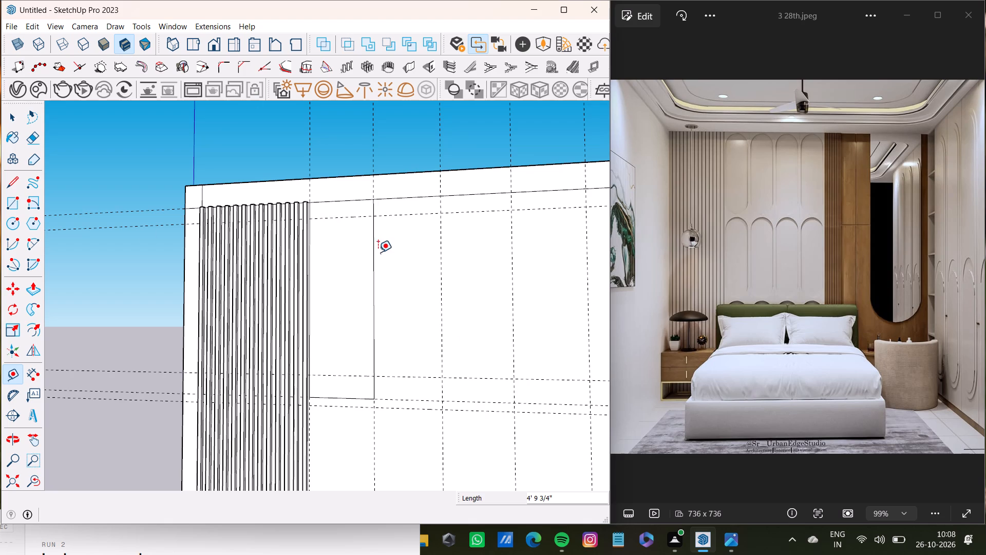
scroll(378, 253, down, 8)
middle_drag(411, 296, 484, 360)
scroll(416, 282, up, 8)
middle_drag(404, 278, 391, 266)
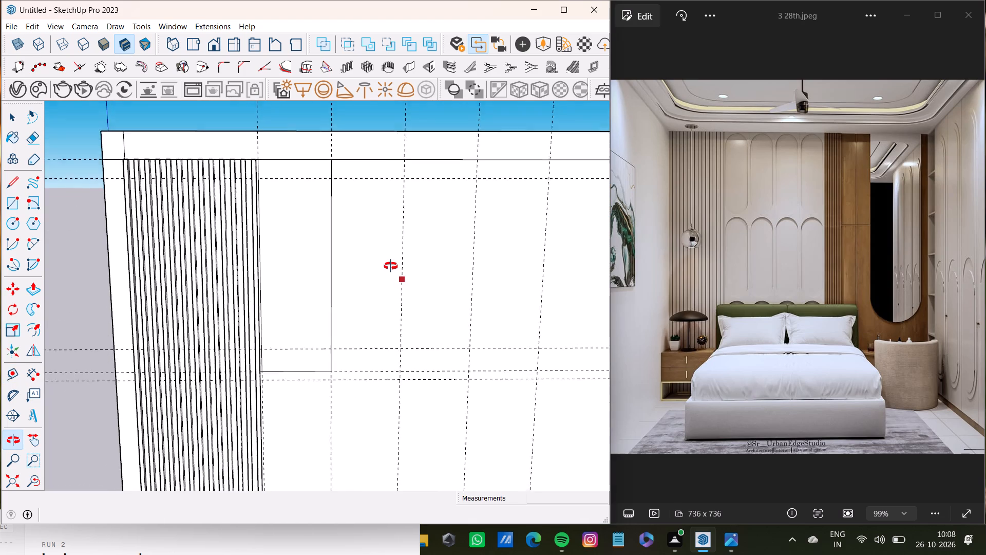
Examine the central panel's first rectangle beside the slats and the guides crossing it, from closer and wider views.
middle_drag(391, 266, 383, 266)
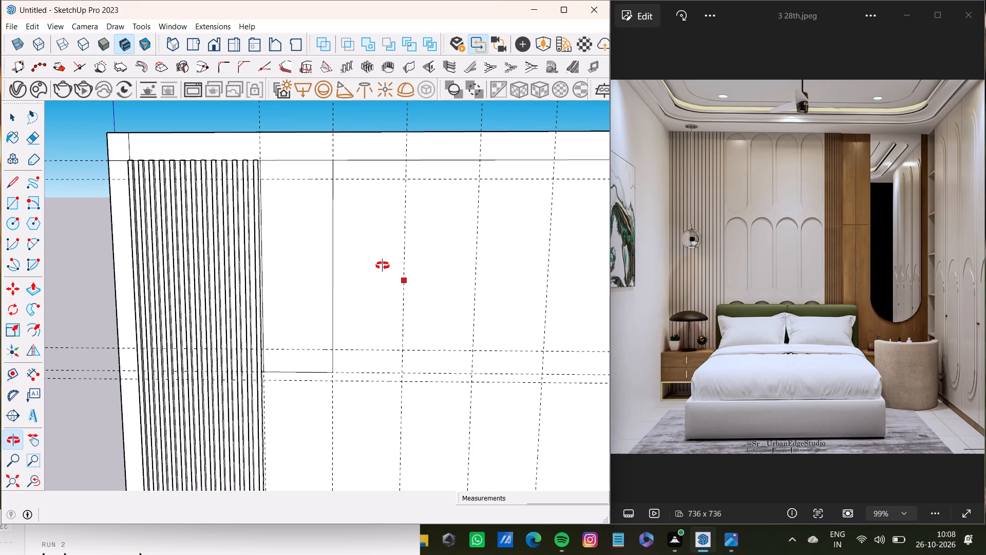
middle_drag(383, 266, 402, 265)
scroll(283, 238, down, 5)
middle_drag(293, 232, 241, 223)
scroll(350, 256, up, 7)
scroll(291, 223, down, 8)
shift+middle_drag(290, 224, 334, 231)
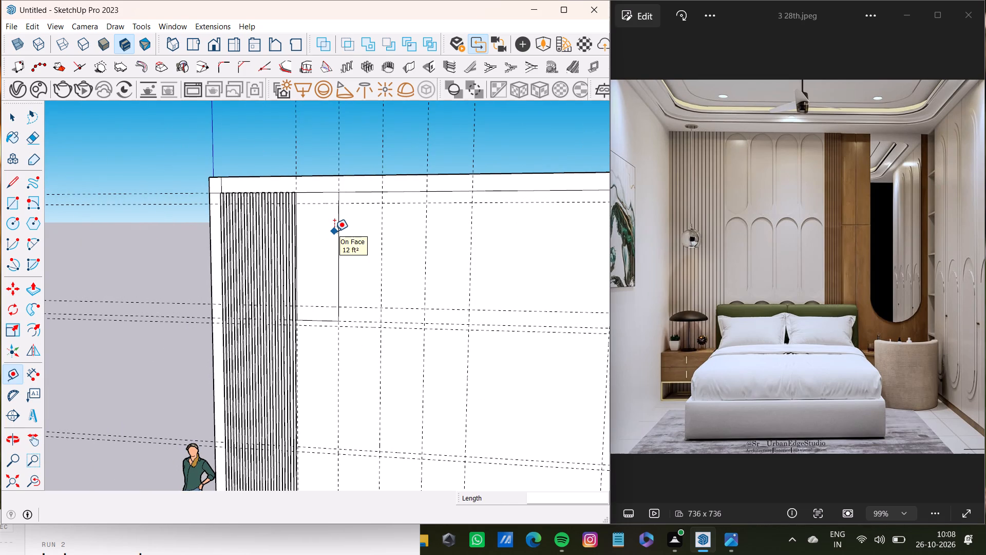
scroll(311, 213, up, 11)
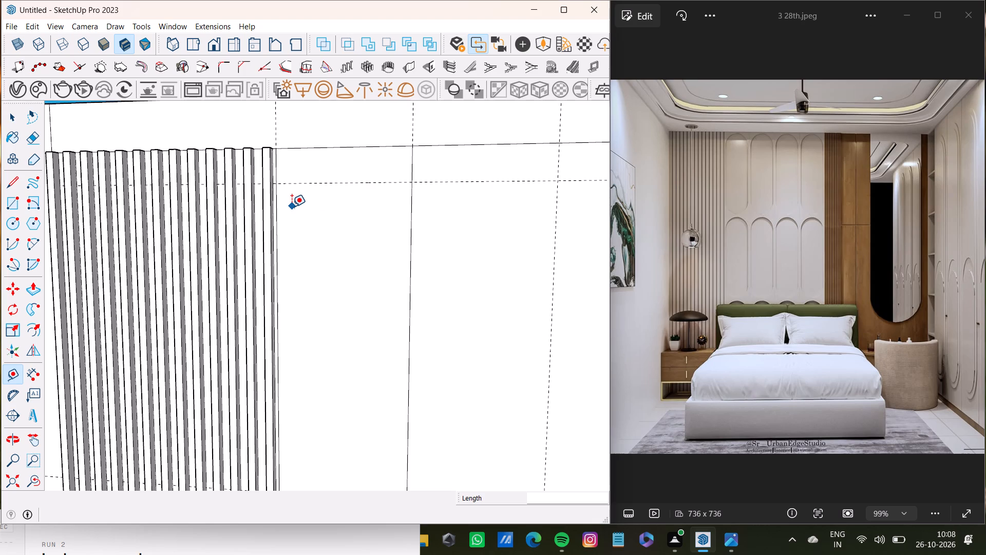
scroll(352, 204, down, 15)
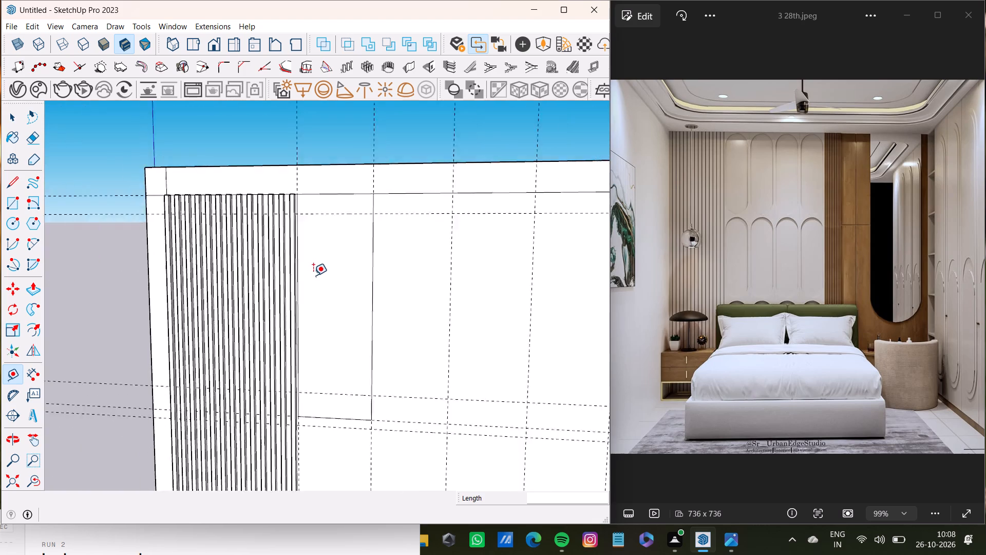
scroll(313, 275, down, 7)
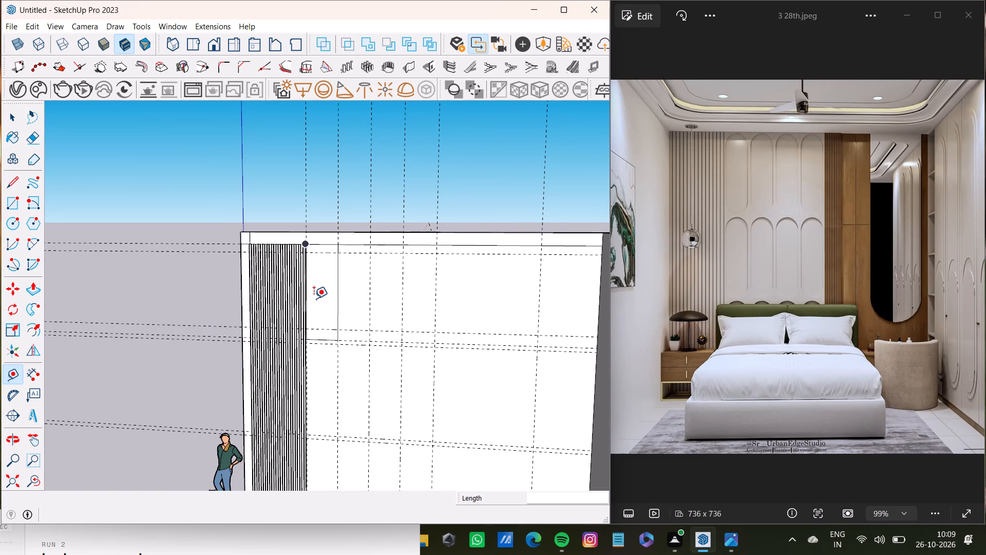
scroll(323, 325, up, 7)
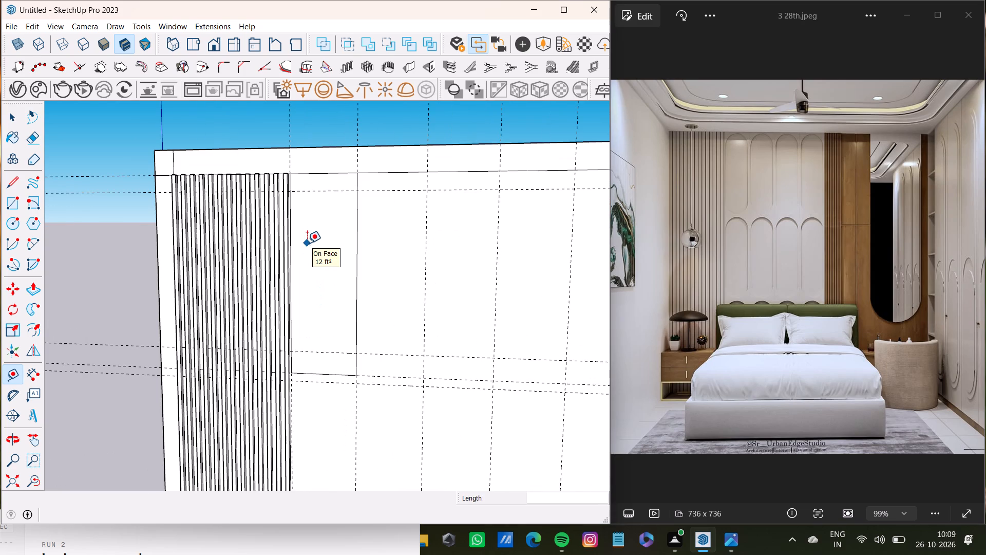
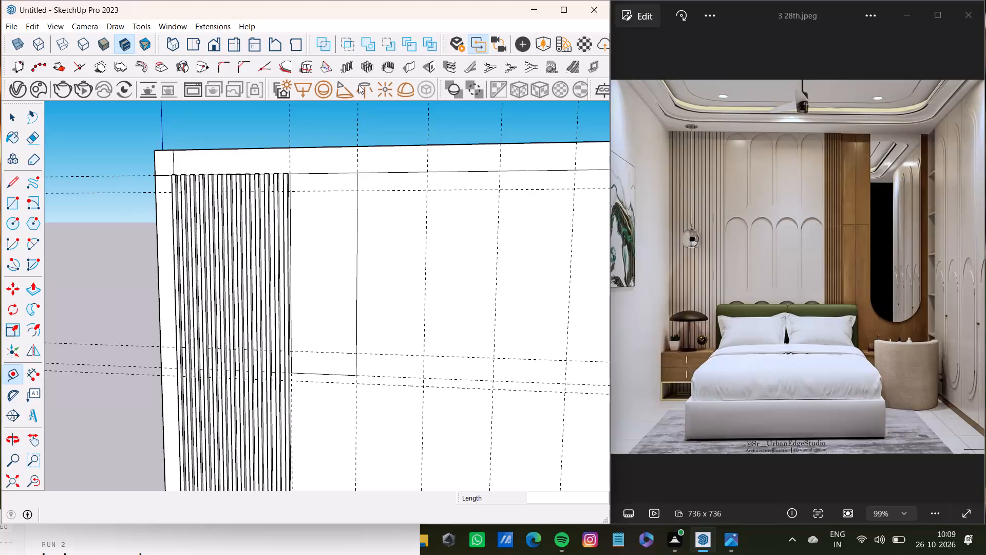
Draw a 4' 9 3/4" by 2' rectangle inside the first panel rectangle, between the 6" guide and the horizontal guide above its bottom edge.
click(9, 207)
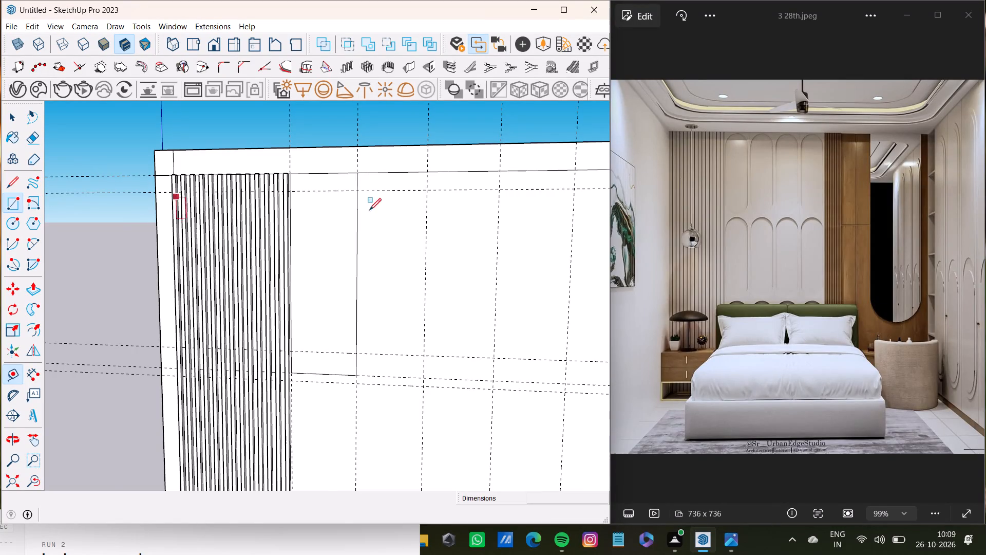
scroll(321, 194, up, 17)
click(246, 187)
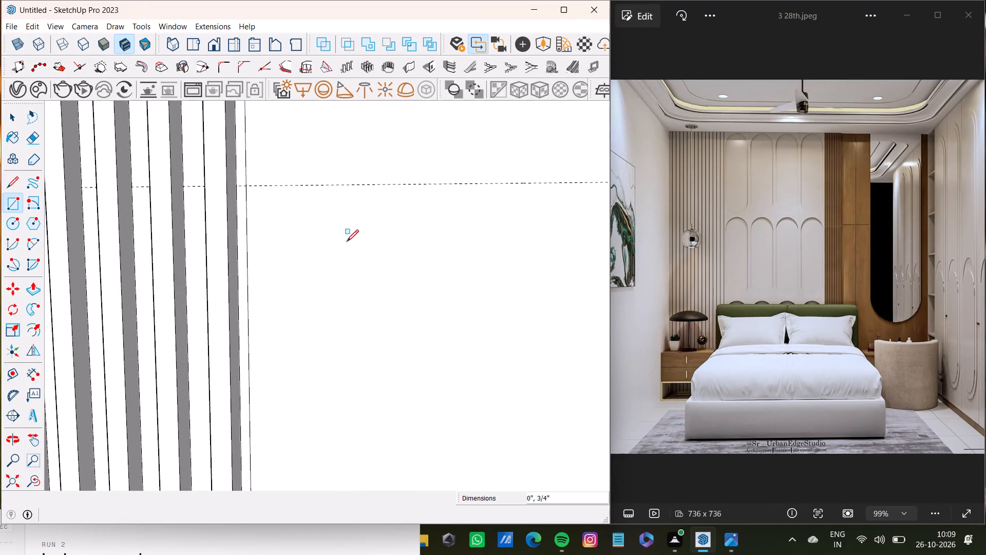
scroll(351, 243, down, 10)
shift+middle_drag(434, 303, 391, 209)
scroll(481, 321, down, 5)
shift+middle_drag(461, 335, 420, 235)
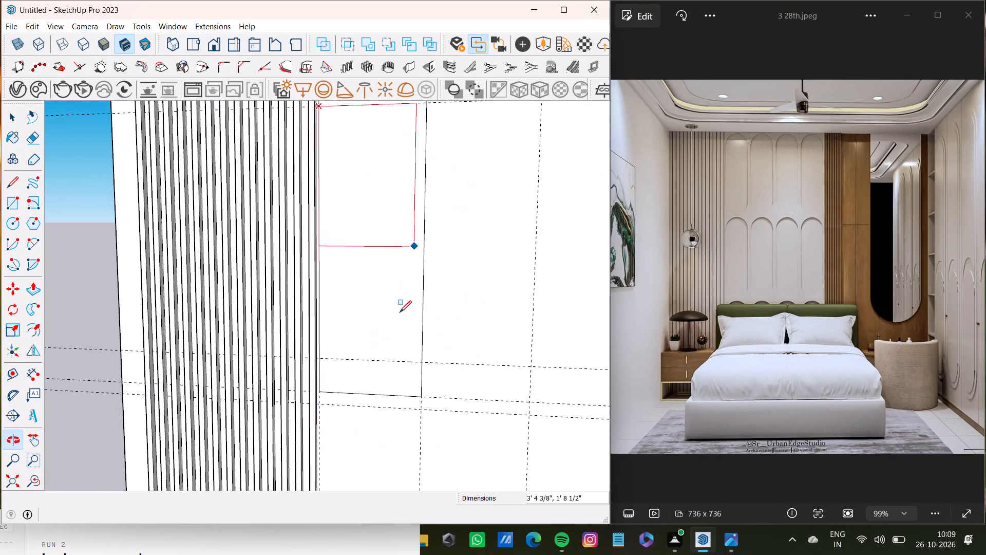
click(422, 363)
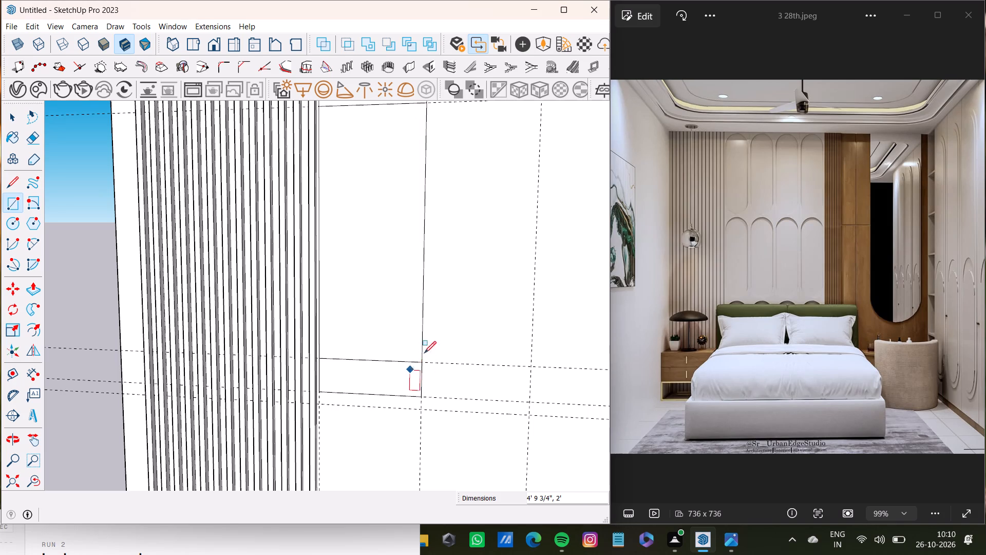
Draw an arc across the inner rectangle's top edge, bulging up to the central panel's top edge.
scroll(263, 171, down, 9)
scroll(324, 224, down, 3)
shift+middle_drag(324, 224, 355, 320)
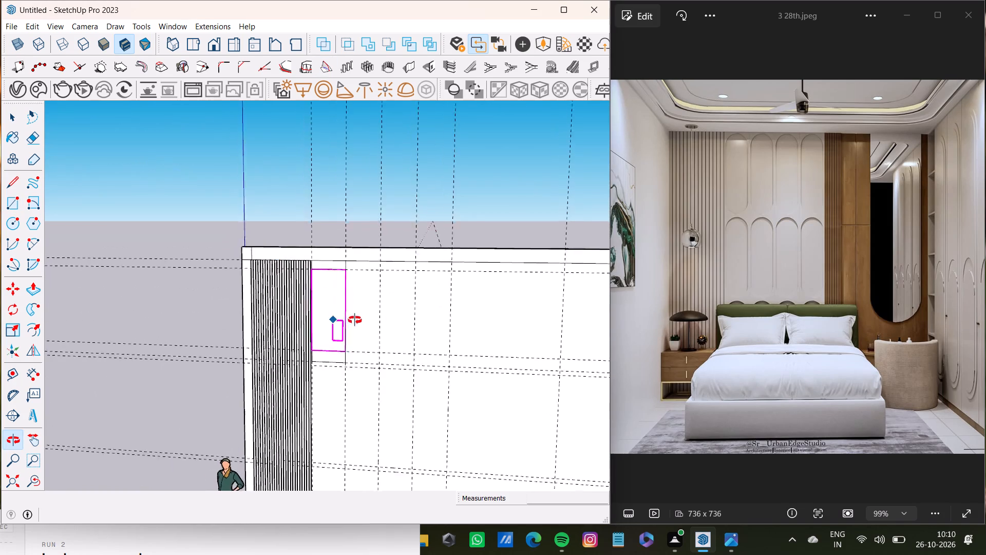
shift+middle_drag(355, 320, 378, 320)
scroll(374, 279, up, 12)
scroll(310, 292, down, 4)
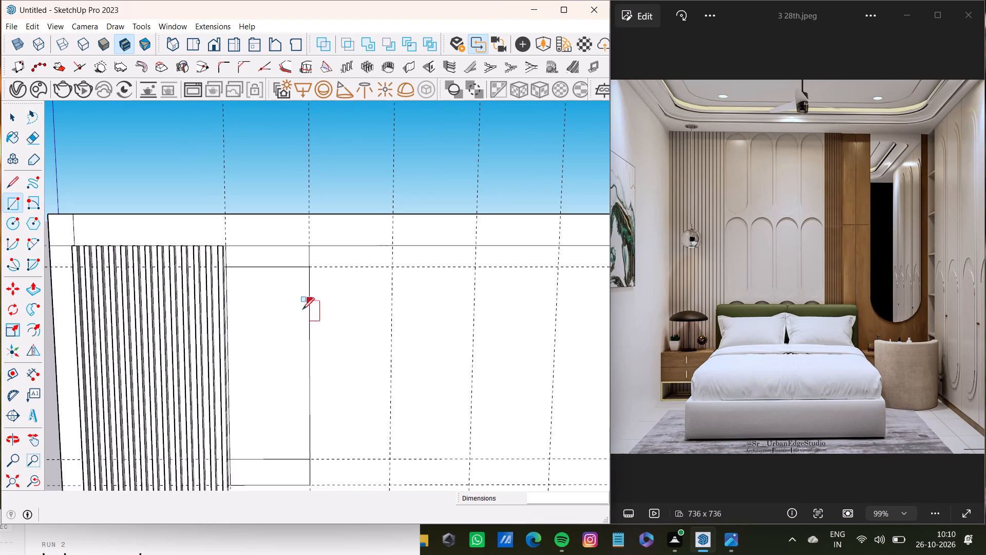
key(space)
key(a)
scroll(229, 273, up, 12)
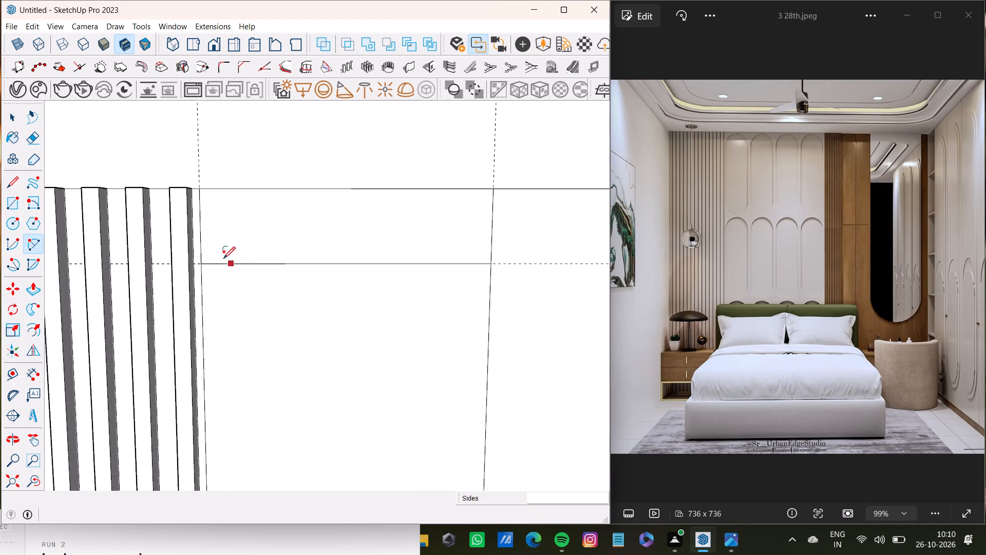
drag(203, 265, 208, 265)
click(490, 262)
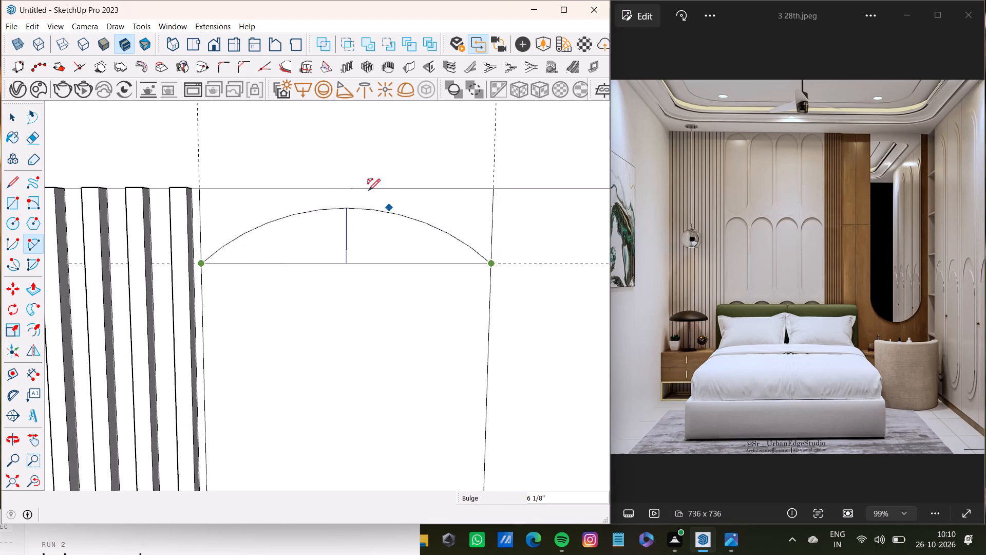
click(361, 184)
Draw a second arc across the inner rectangle's bottom edge, bulging down to the outer rectangle's bottom edge.
scroll(351, 302, down, 19)
shift+middle_drag(369, 354, 354, 249)
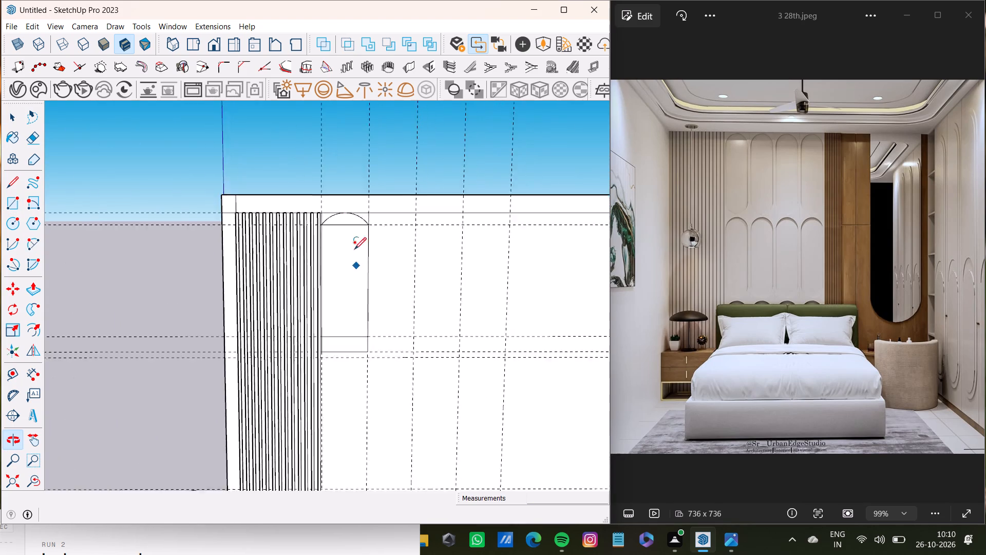
scroll(344, 318, up, 12)
middle_drag(325, 331, 290, 330)
scroll(279, 314, up, 4)
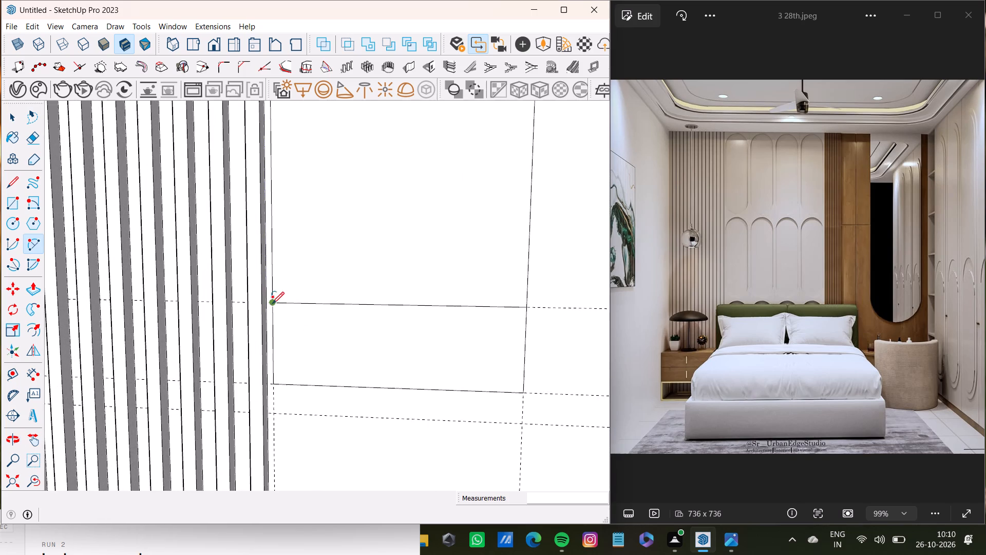
click(272, 304)
click(525, 309)
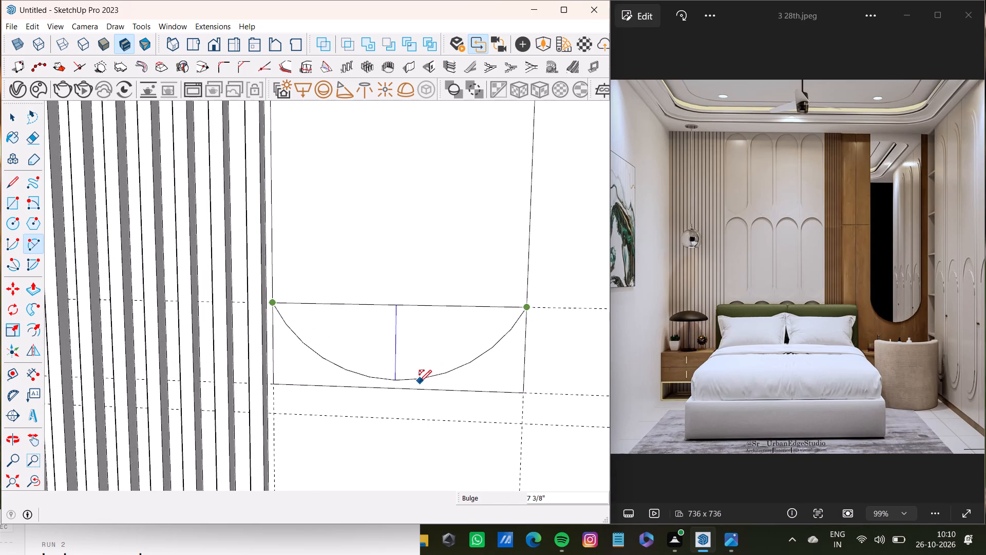
click(413, 390)
Delete the straight edges joining the ends of the lower and upper arcs, leaving one capsule shape.
key(space)
click(445, 306)
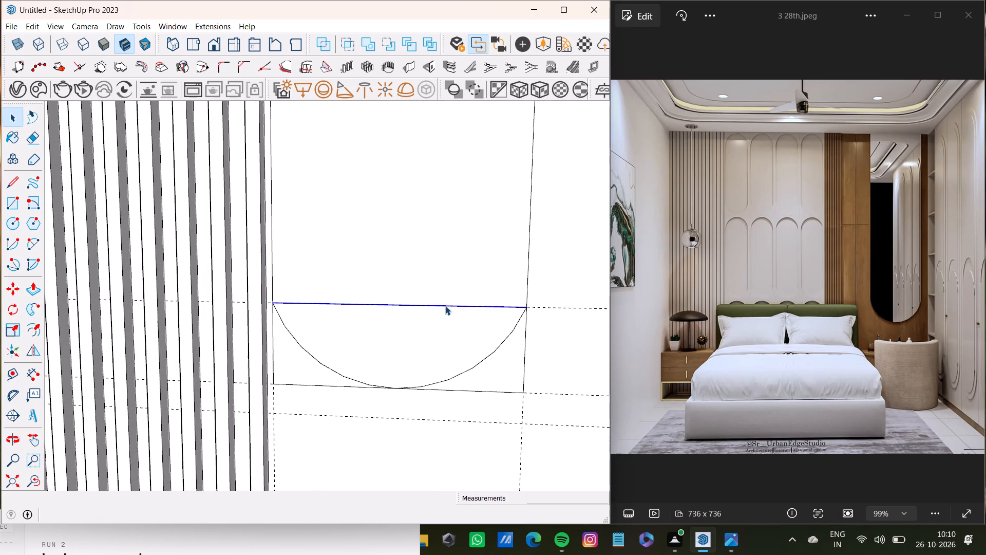
key(Delete)
scroll(471, 276, down, 17)
shift+middle_drag(480, 205, 457, 317)
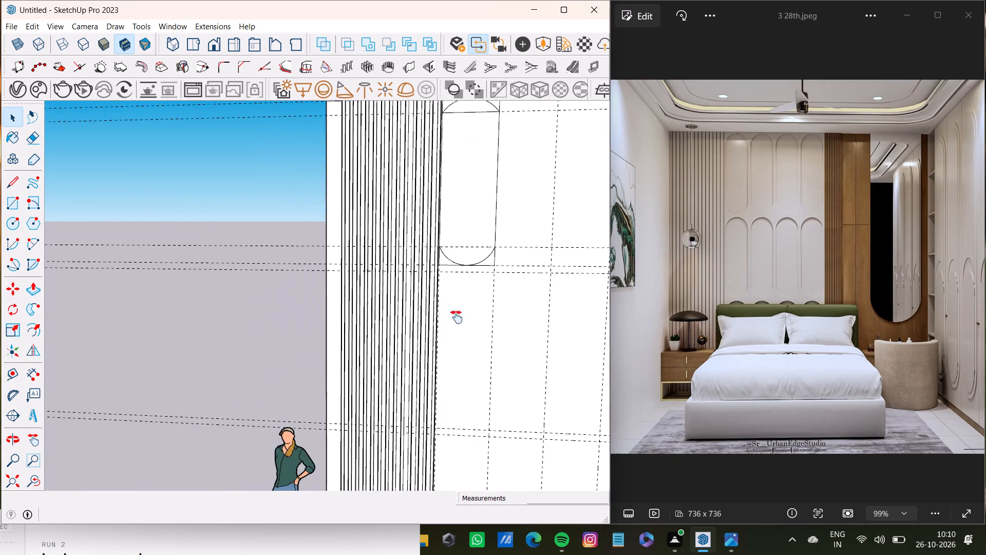
shift+middle_drag(457, 317, 454, 326)
scroll(450, 217, up, 7)
click(446, 240)
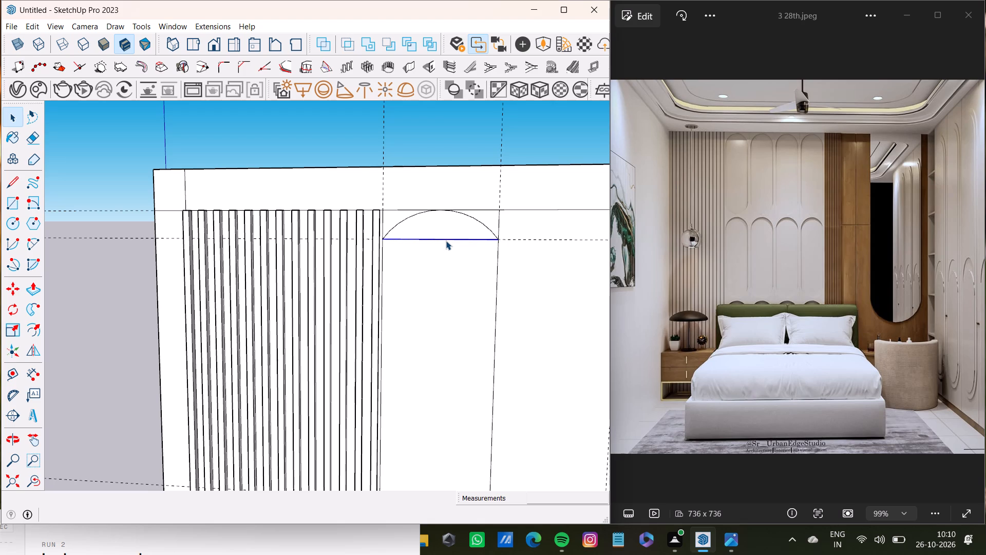
key(Delete)
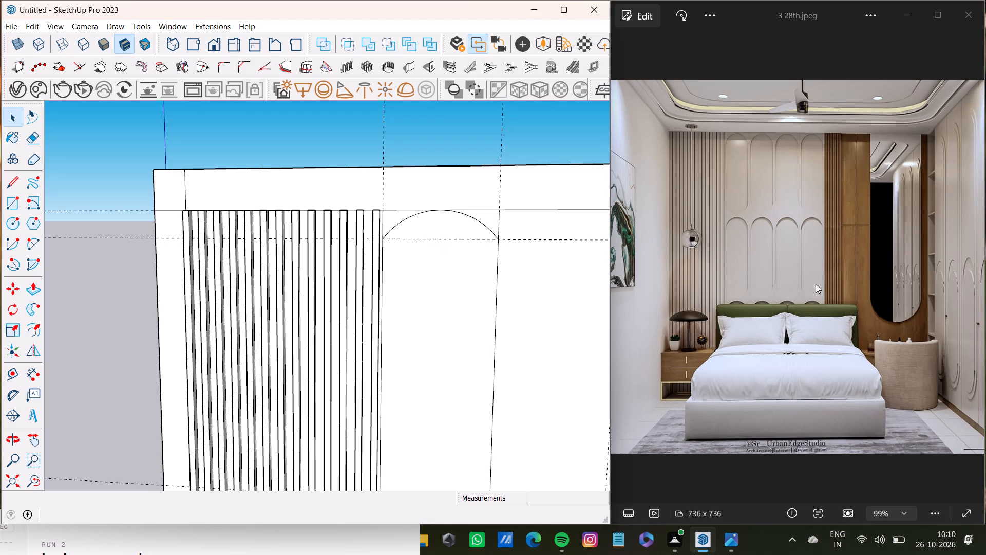
Delete the leftover vertical edge beside the slats, above the upper arc's end.
scroll(352, 231, down, 8)
shift+middle_drag(395, 264, 384, 270)
scroll(389, 267, up, 8)
scroll(393, 265, down, 4)
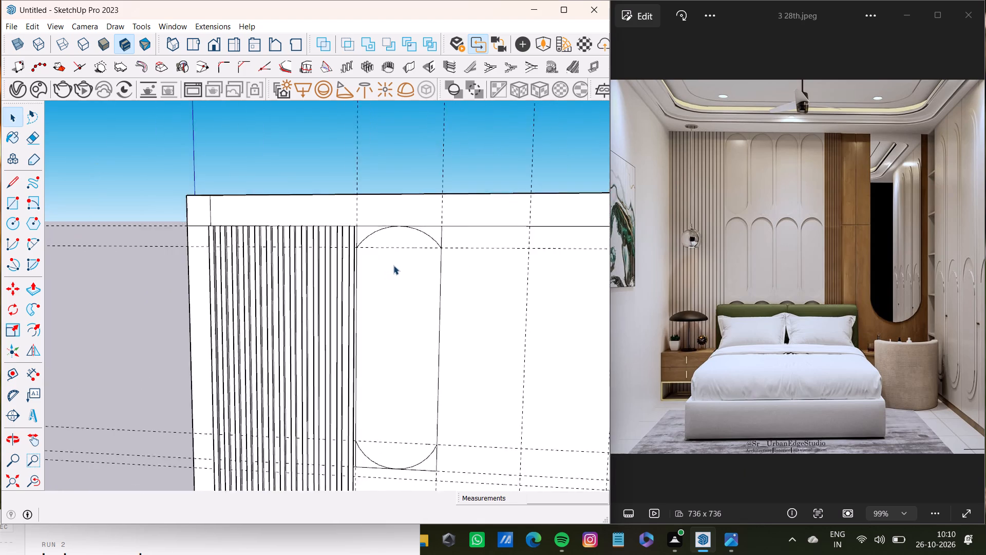
scroll(393, 265, down, 4)
scroll(391, 408, up, 4)
scroll(387, 305, down, 4)
scroll(388, 213, up, 3)
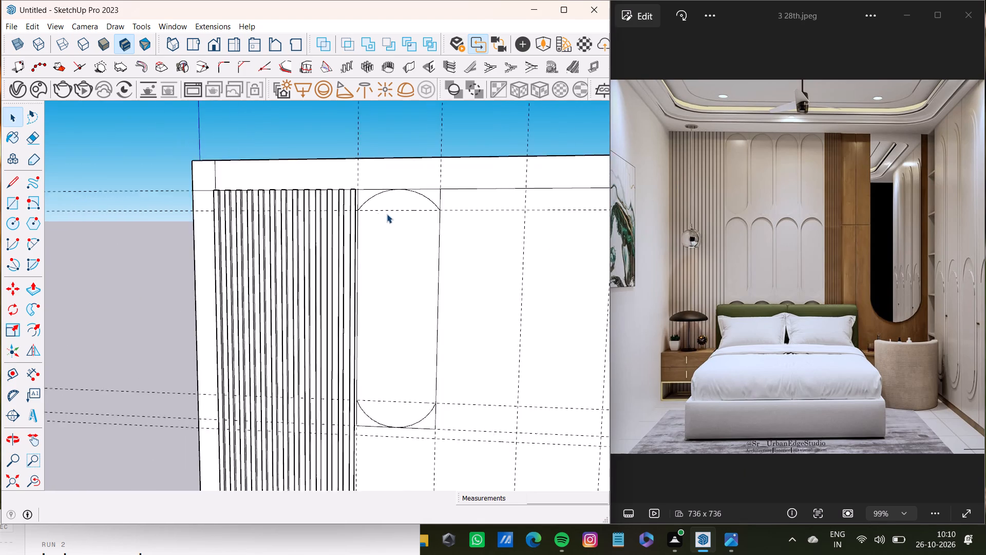
scroll(387, 214, up, 16)
shift+scroll(355, 171, up, 3)
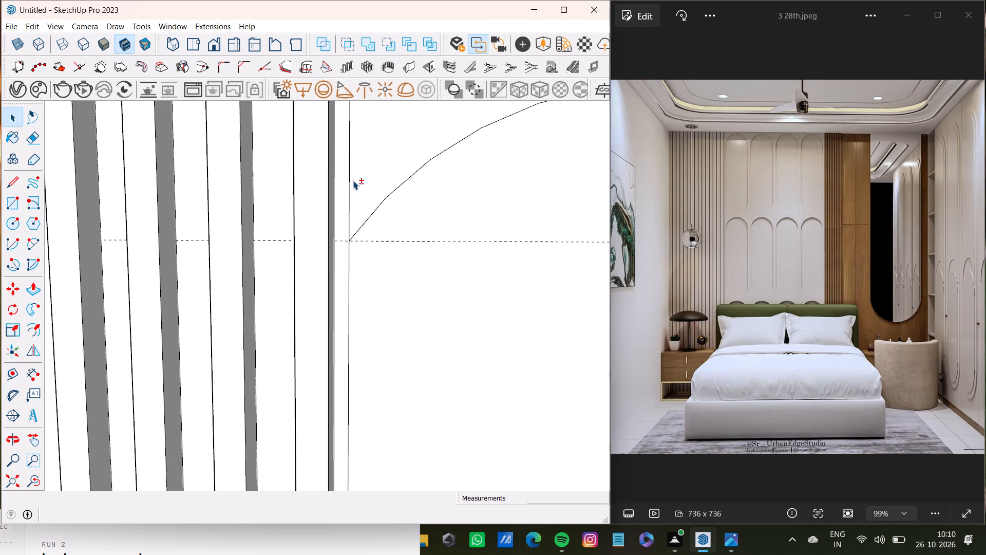
shift+click(350, 181)
key(shift+Delete)
Delete the two pieces of the panel's top edge on either side of the upper arc's crown.
shift+scroll(353, 181, down, 8)
shift+click(391, 139)
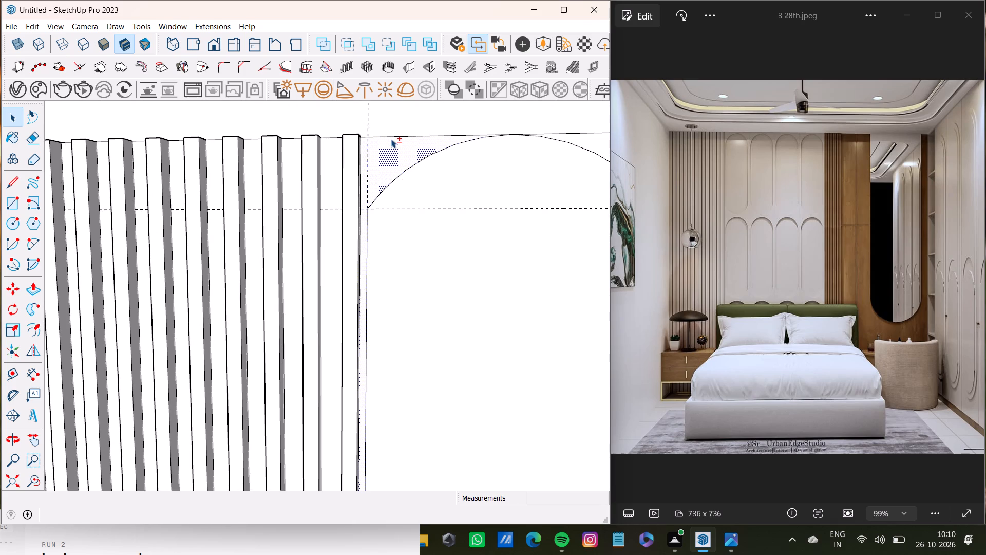
shift+click(396, 139)
shift+click(402, 136)
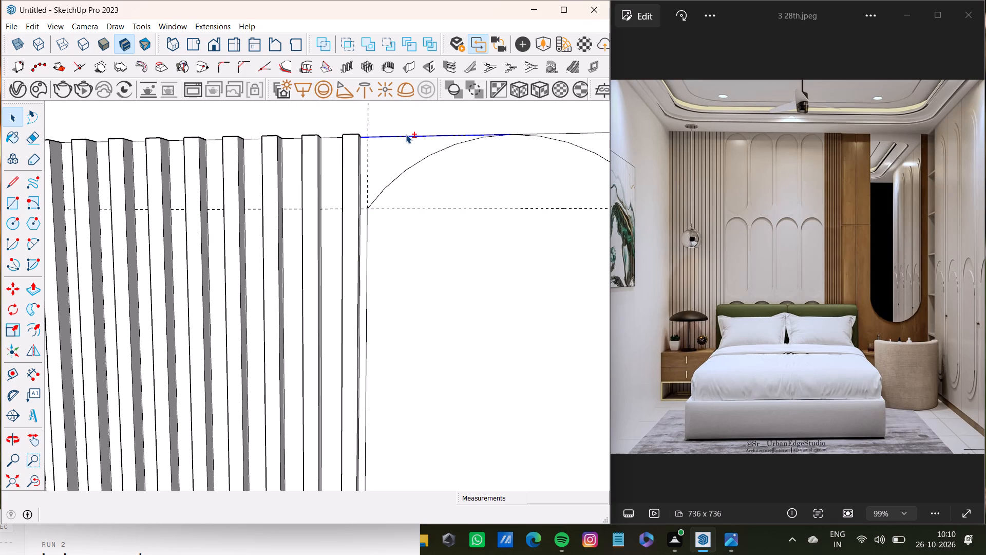
key(Delete)
scroll(633, 64, down, 2)
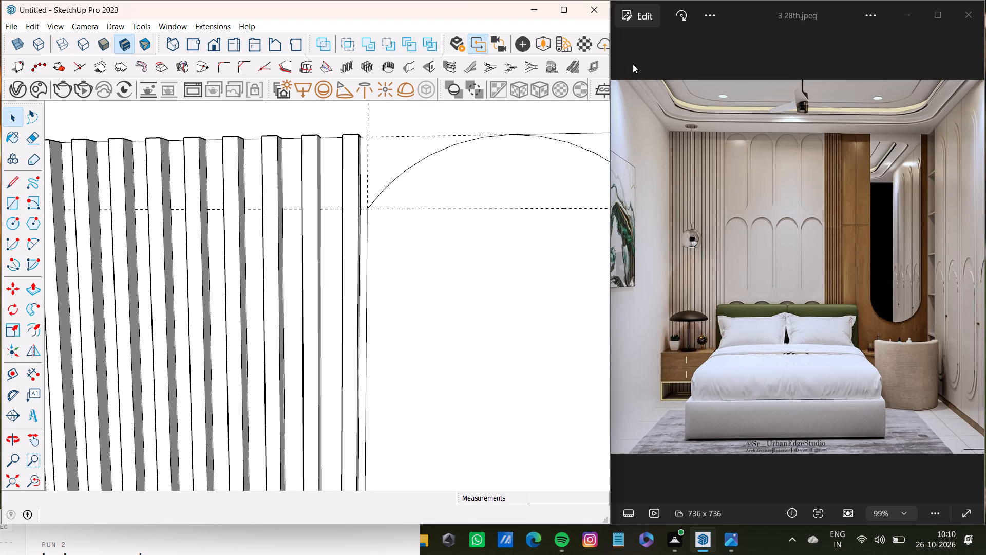
scroll(633, 64, down, 13)
shift+middle_drag(510, 248, 461, 244)
scroll(487, 211, up, 12)
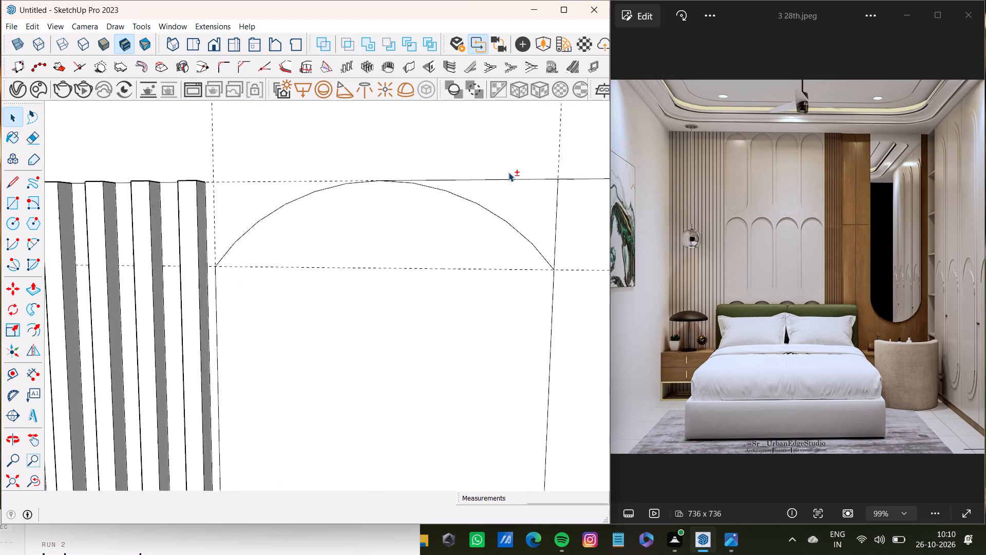
scroll(508, 172, up, 2)
shift+click(524, 182)
key(Delete)
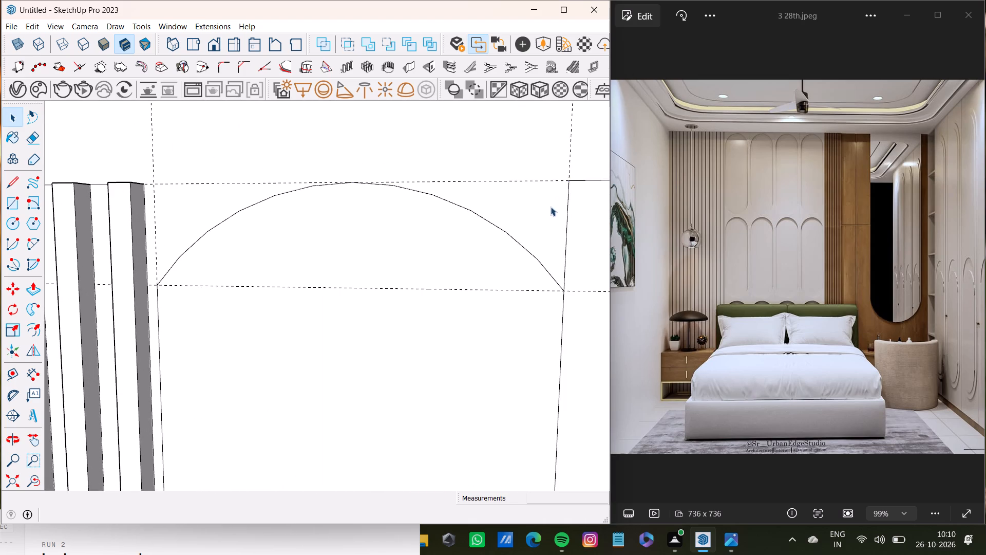
click(566, 232)
Delete the leftover rectangle edges around the lower arc: both short vertical edges and both halves of the bottom edge.
scroll(521, 276, down, 20)
scroll(521, 276, down, 3)
shift+middle_drag(496, 331, 477, 197)
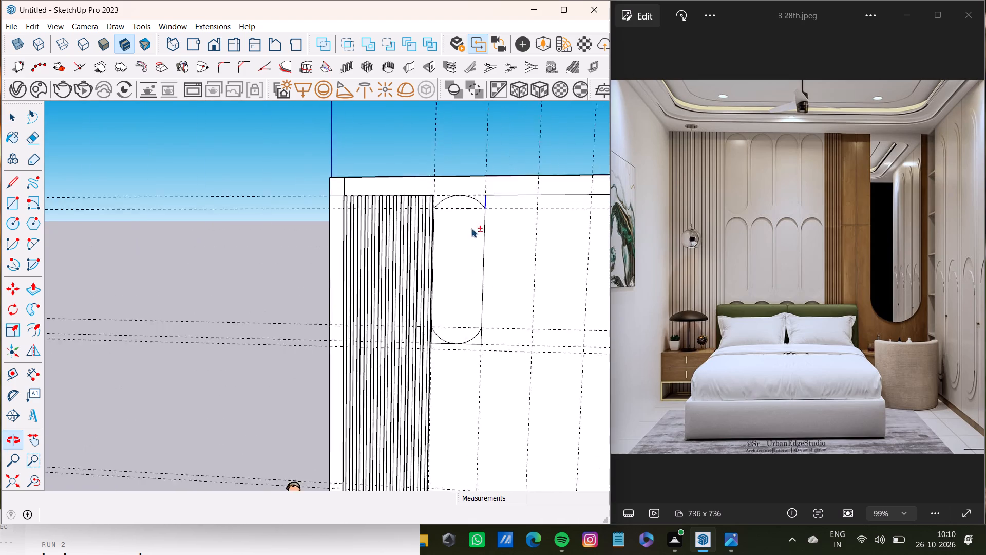
scroll(456, 334, up, 13)
click(509, 324)
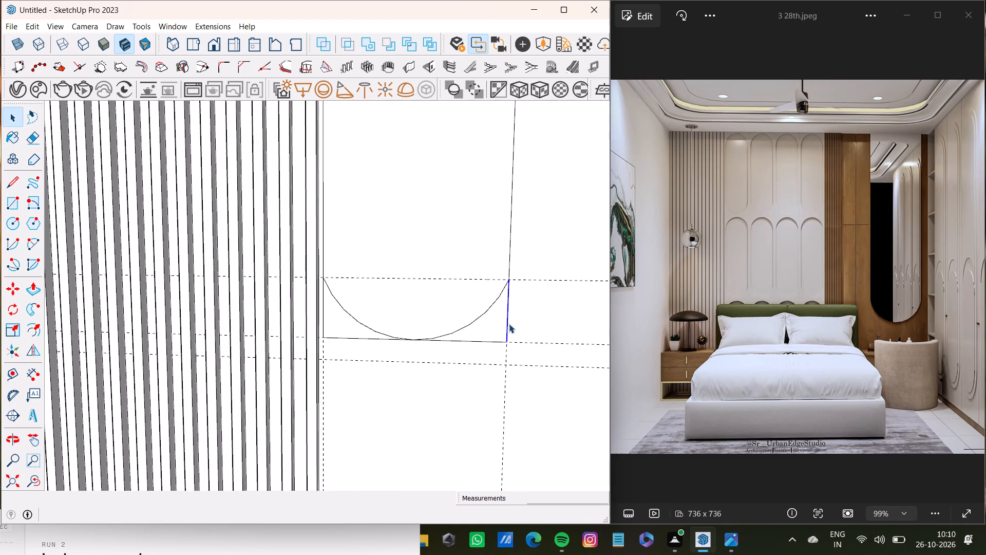
key(Delete)
click(323, 325)
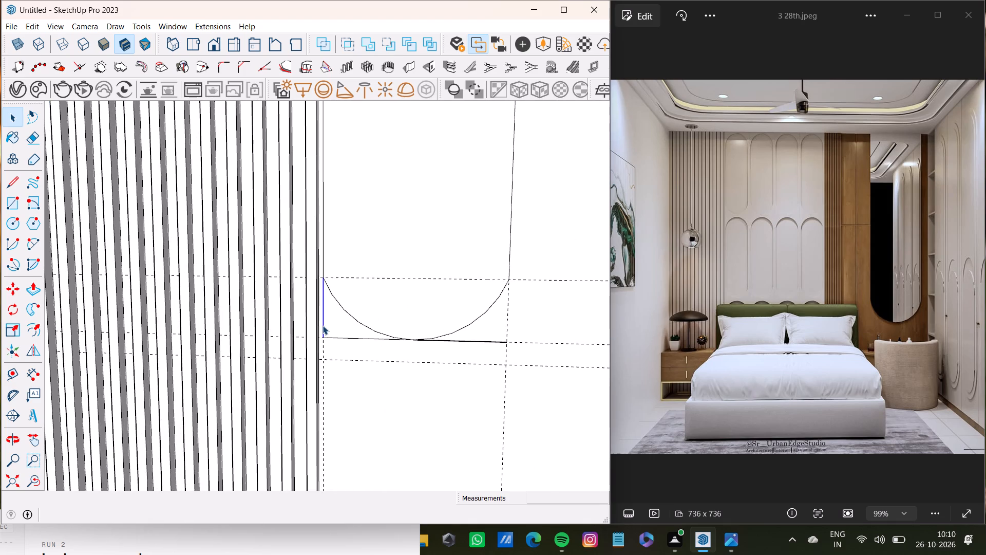
key(Delete)
scroll(377, 311, down, 4)
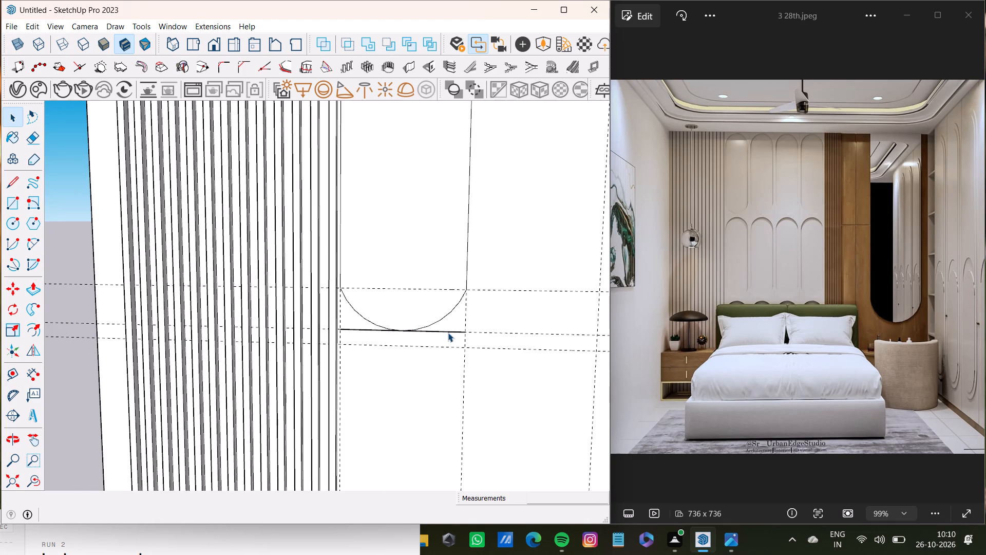
click(448, 332)
key(Delete)
click(368, 328)
key(Delete)
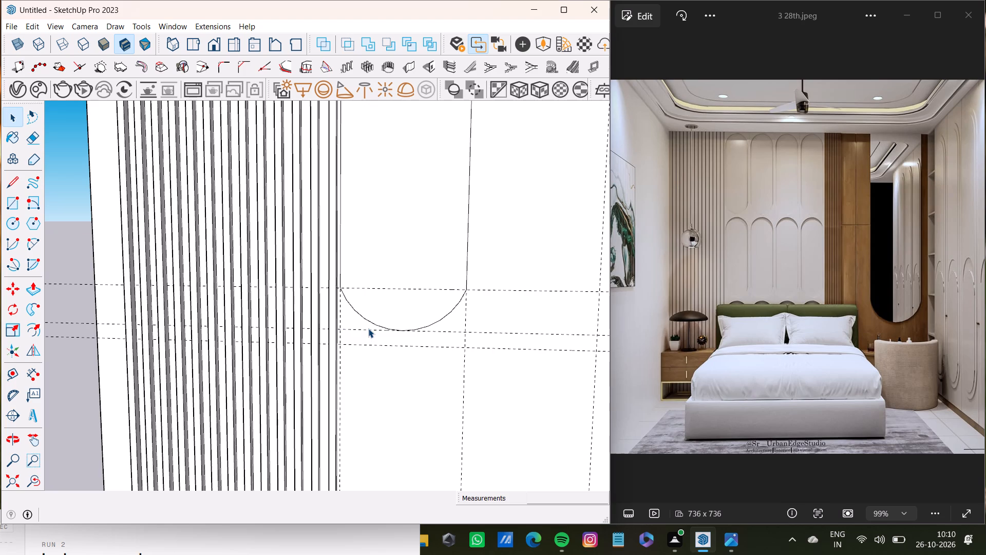
Examine the capsule outline beside the slats and the surrounding guides from closer and wider views.
scroll(391, 328, down, 18)
ctrl+middle_drag(403, 310, 403, 394)
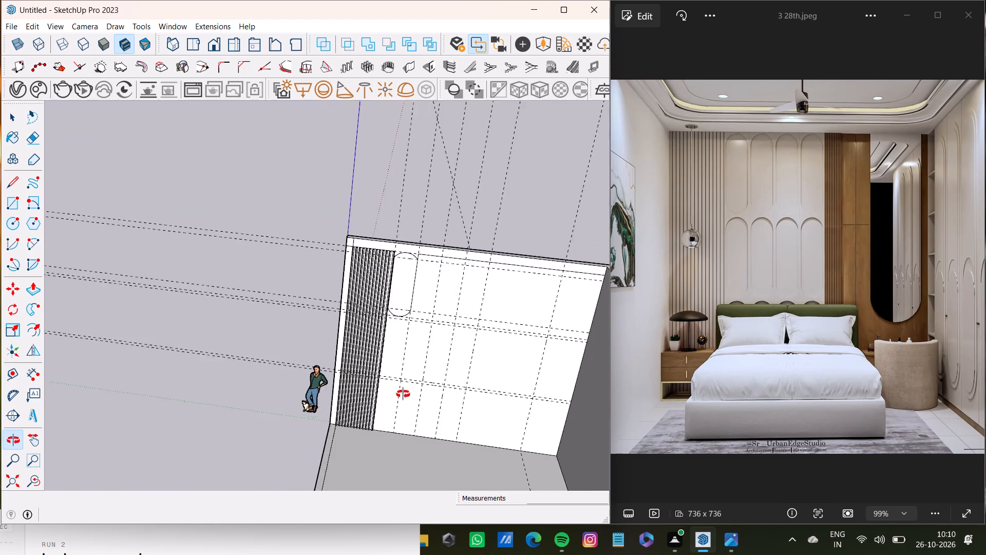
ctrl+middle_drag(403, 394, 387, 285)
scroll(342, 262, up, 8)
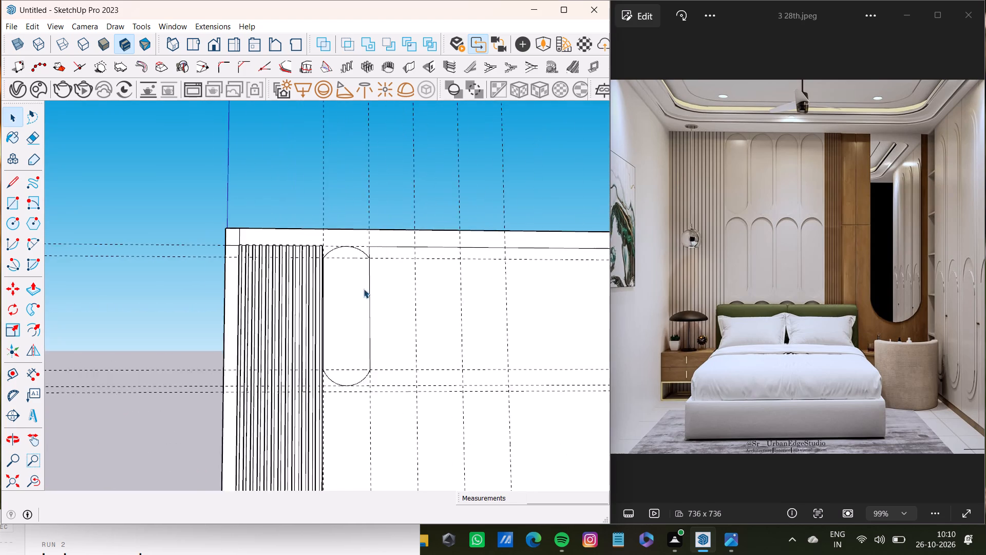
middle_drag(365, 289, 297, 329)
scroll(326, 281, up, 3)
scroll(417, 266, down, 7)
middle_drag(424, 289, 470, 280)
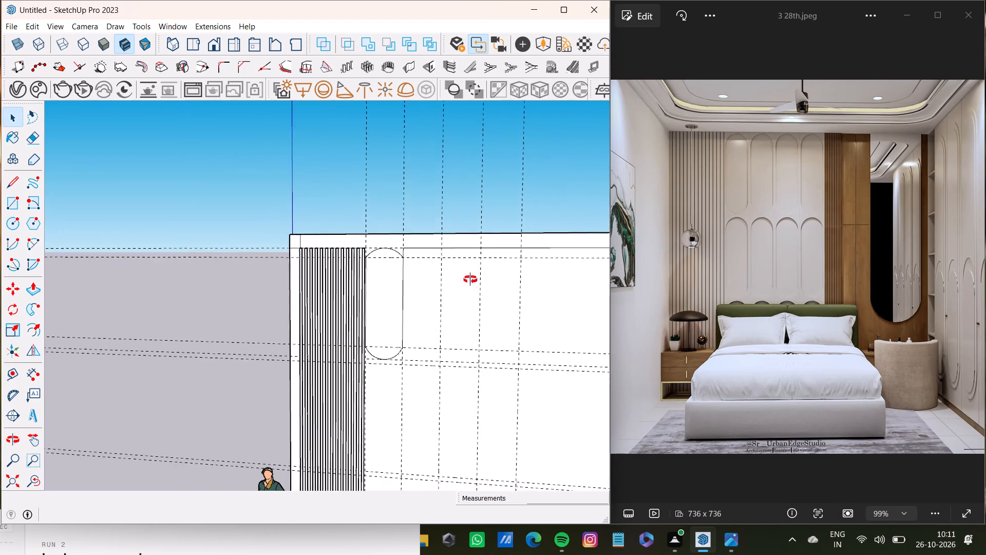
middle_drag(470, 280, 416, 308)
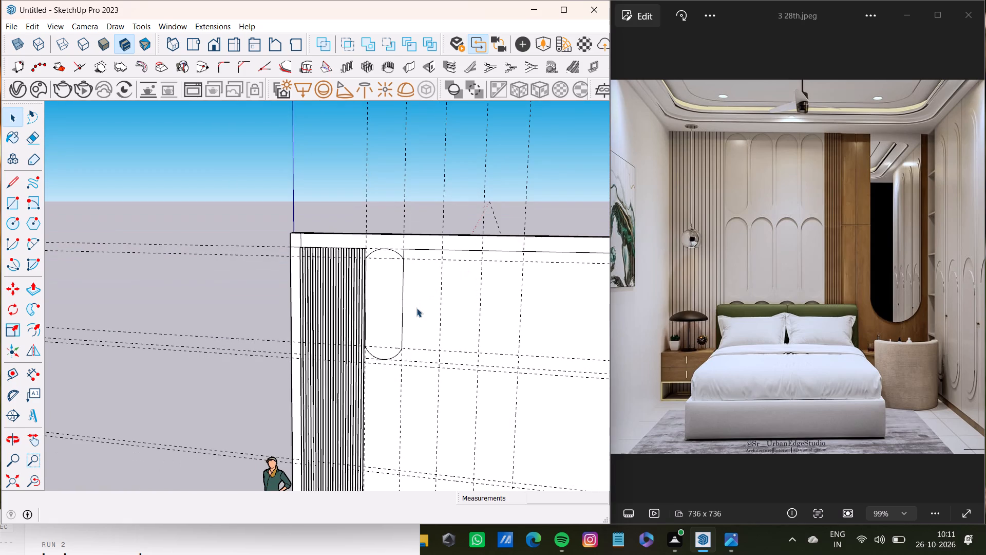
Undo the capsule edits beside the slats, back to the plain tall rectangle without arcs or the inner rectangle.
key(ctrl+z)
key(ctrl+z)
key(ctrl+z)
key(ctrl+z)
key(ctrl+z)
key(ctrl+z)
key(ctrl+z)
key(ctrl+z)
key(ctrl+z)
key(ctrl+z)
key(ctrl+z)
key(ctrl+z)
Delete the two horizontal guides crossing the tall rectangle, one just below its top edge and one just above its bottom edge.
scroll(421, 257, up, 8)
middle_drag(404, 289, 430, 282)
key(t)
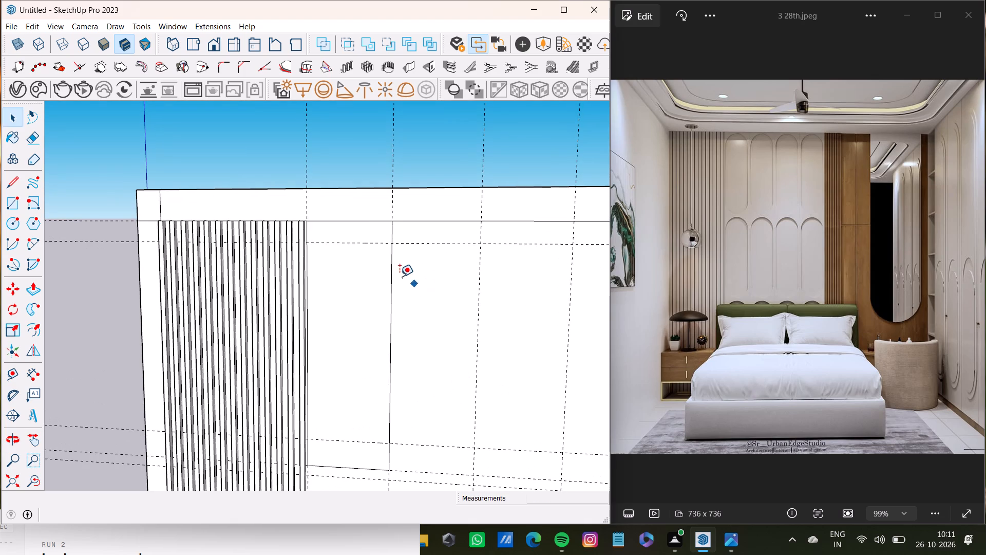
key(space)
click(373, 244)
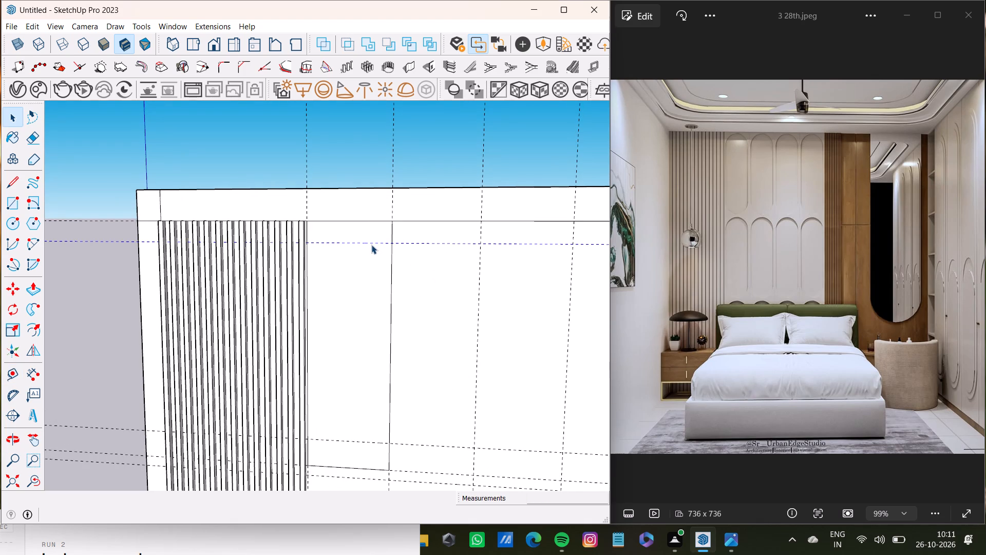
shift+click(373, 442)
key(shift+Delete)
Place a horizontal guide about 1' 1" below the top edge of the tall rectangle beside the slats.
key(t)
scroll(399, 211, up, 2)
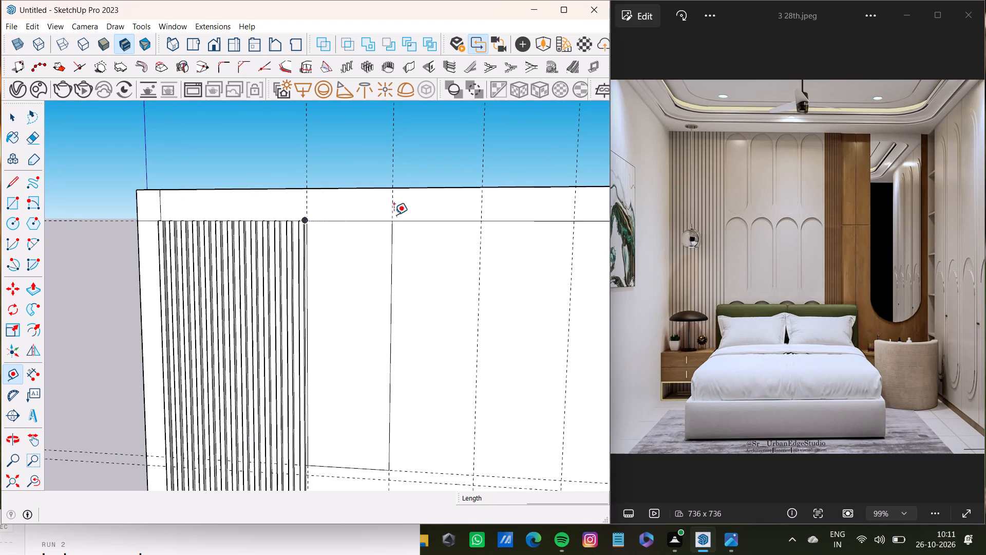
scroll(394, 215, up, 4)
click(370, 224)
scroll(374, 275, down, 8)
middle_drag(378, 305, 384, 247)
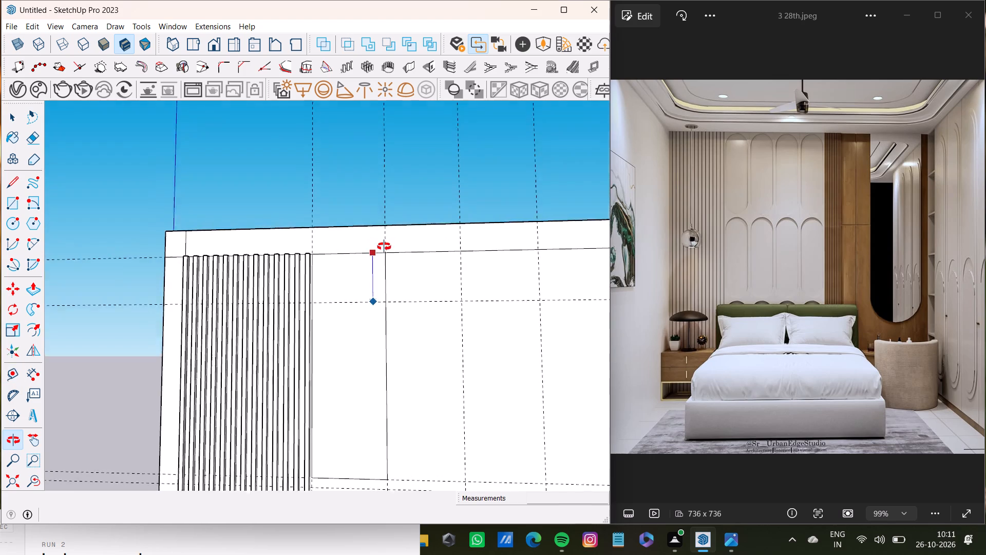
middle_drag(384, 247, 363, 256)
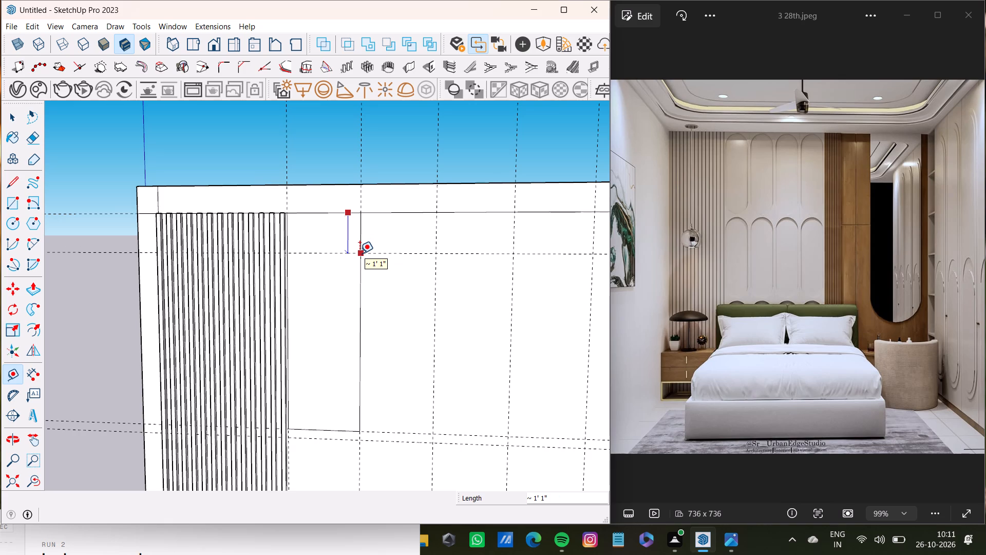
click(359, 253)
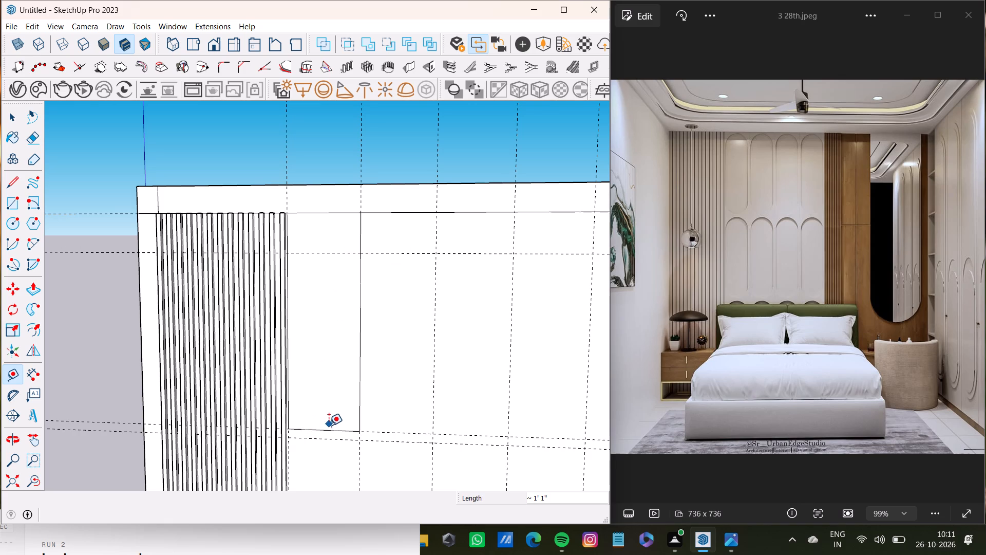
Place a horizontal guide 1'1" above the bottom edge of the tall rectangle beside the slats.
click(330, 427)
key(space)
key(t)
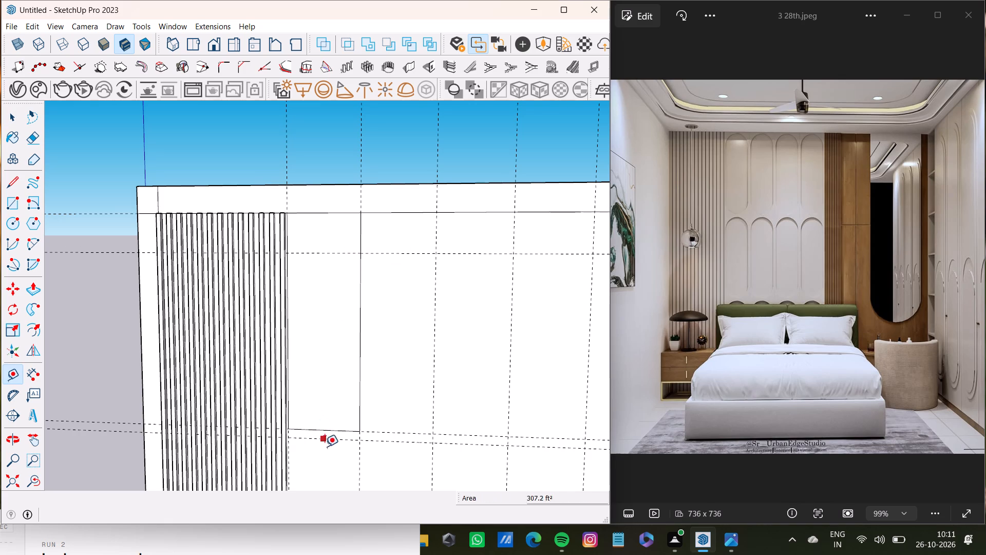
click(339, 431)
text(1'1")
key(Return)
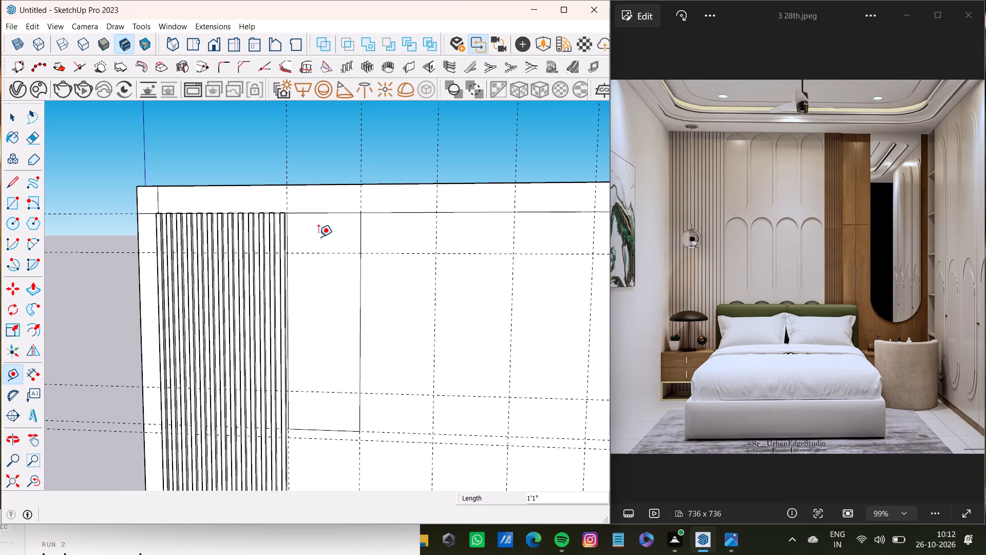
Draw an inner rectangle beside the slats, spanning the tall rectangle's full width between the upper and lower horizontal guides.
scroll(318, 237, up, 15)
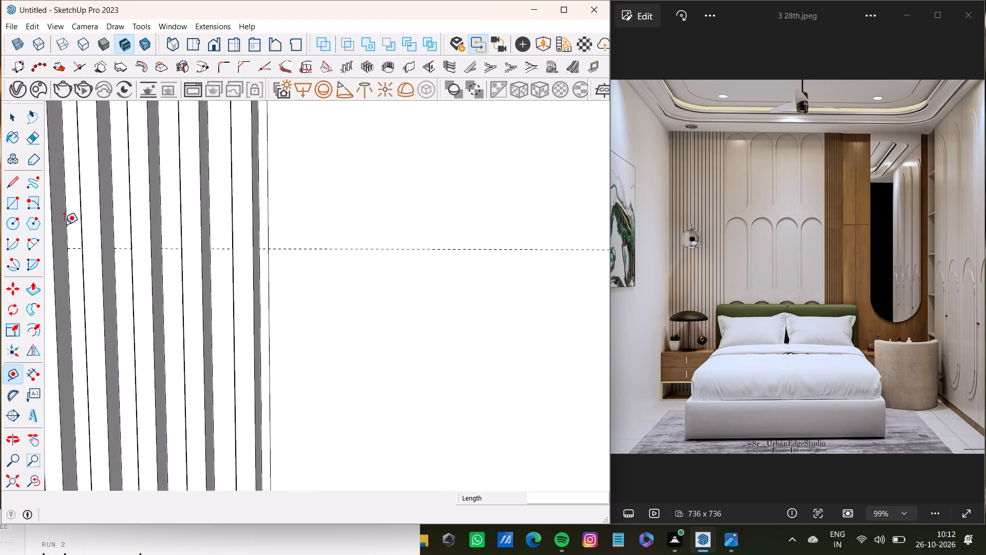
key(space)
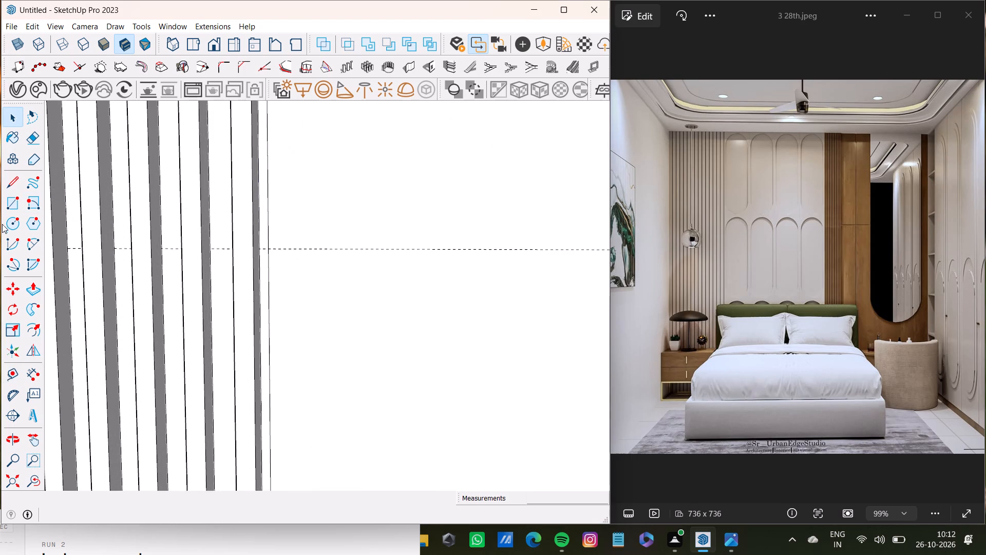
click(10, 201)
scroll(321, 269, up, 6)
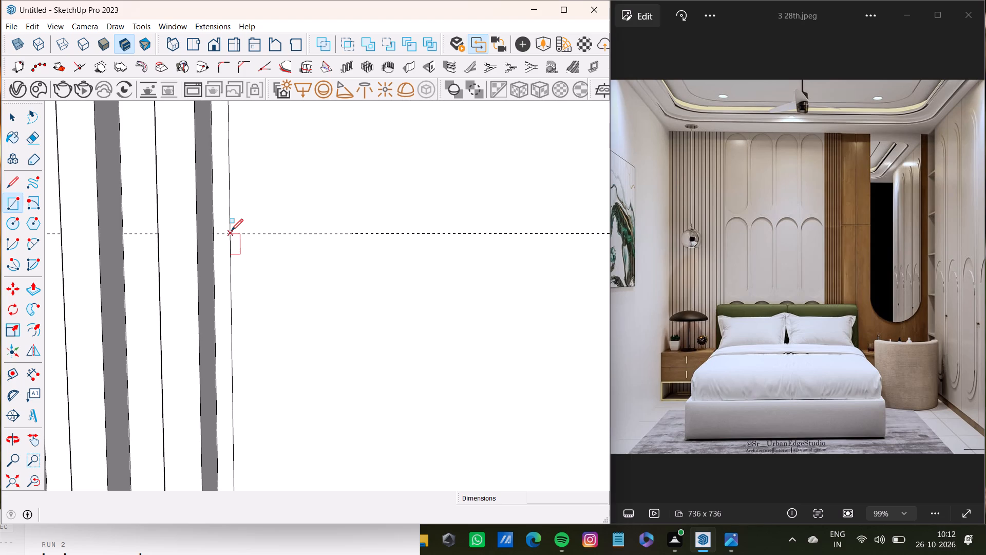
click(231, 231)
scroll(360, 295, down, 6)
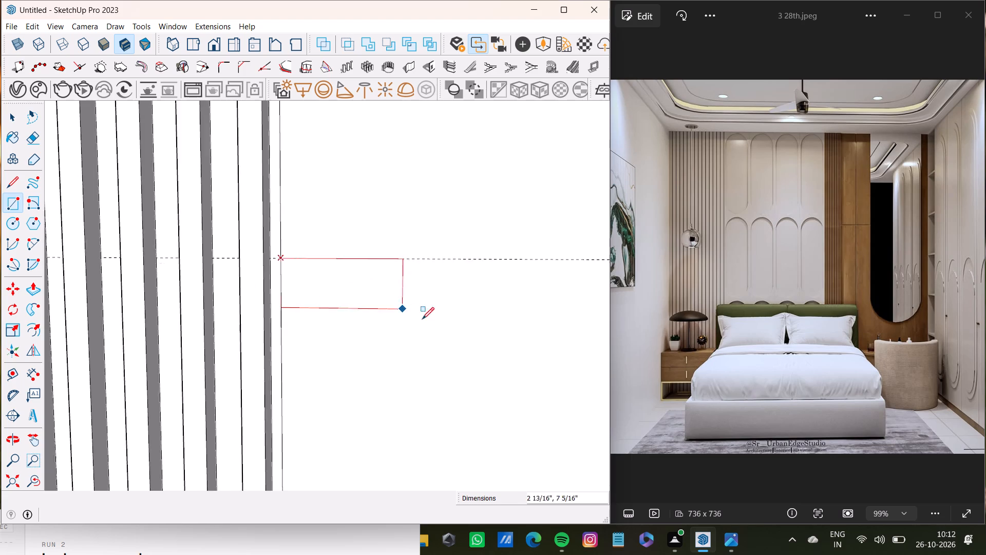
scroll(422, 319, down, 13)
shift+middle_drag(491, 388, 434, 304)
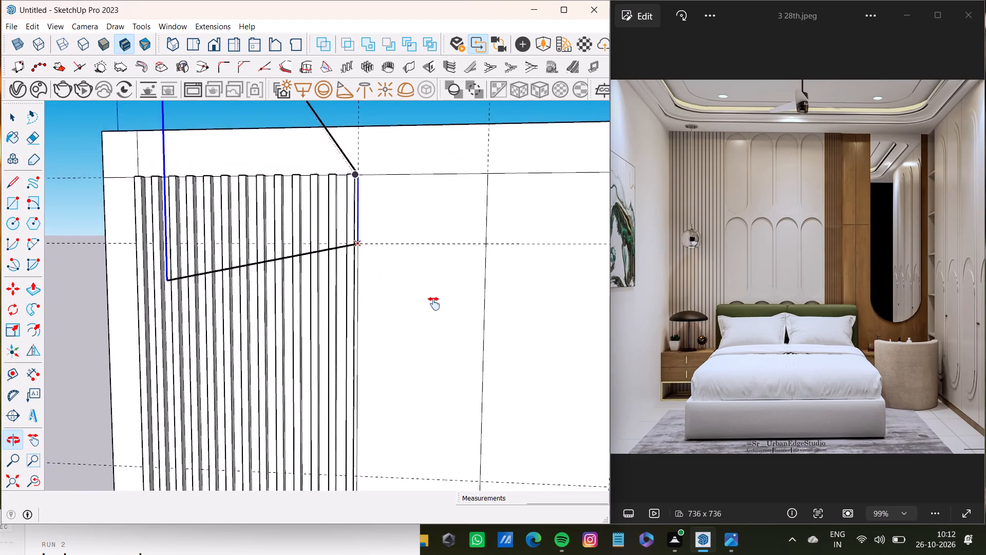
shift+middle_drag(434, 304, 349, 334)
scroll(353, 338, down, 6)
shift+middle_drag(375, 388, 367, 339)
scroll(369, 367, up, 5)
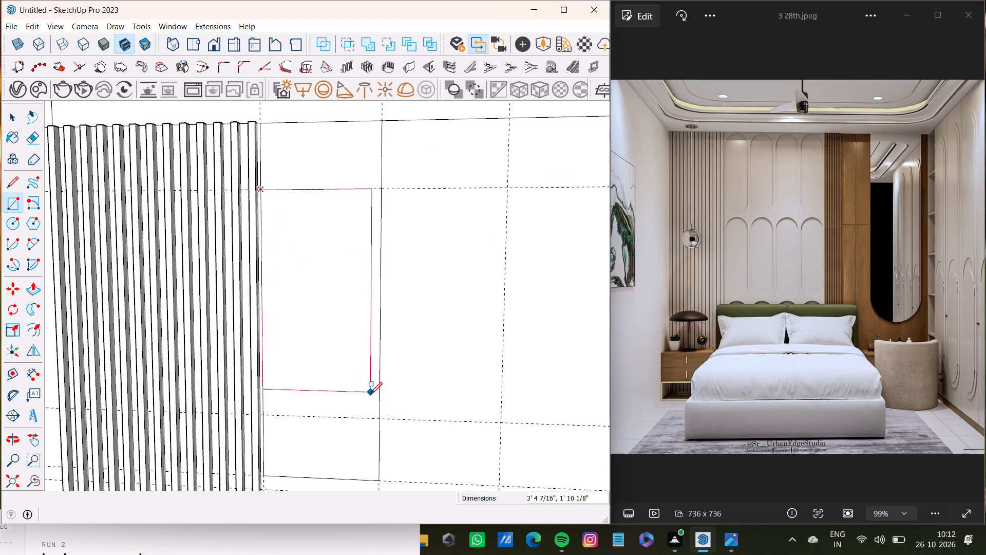
click(377, 419)
key(space)
Draw an upward semicircular arc with a 1' bulge across the inner rectangle's top edge.
key(a)
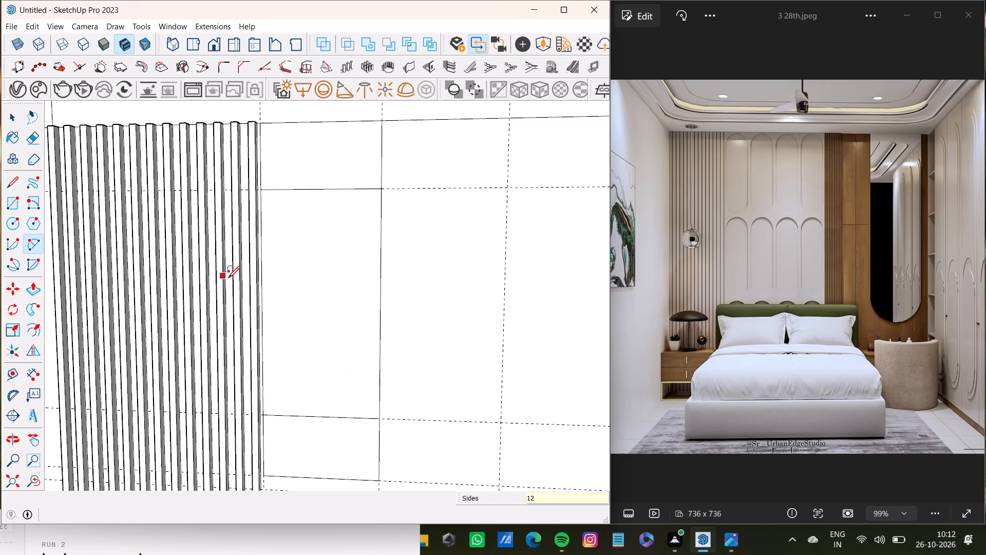
scroll(256, 220, up, 8)
click(264, 169)
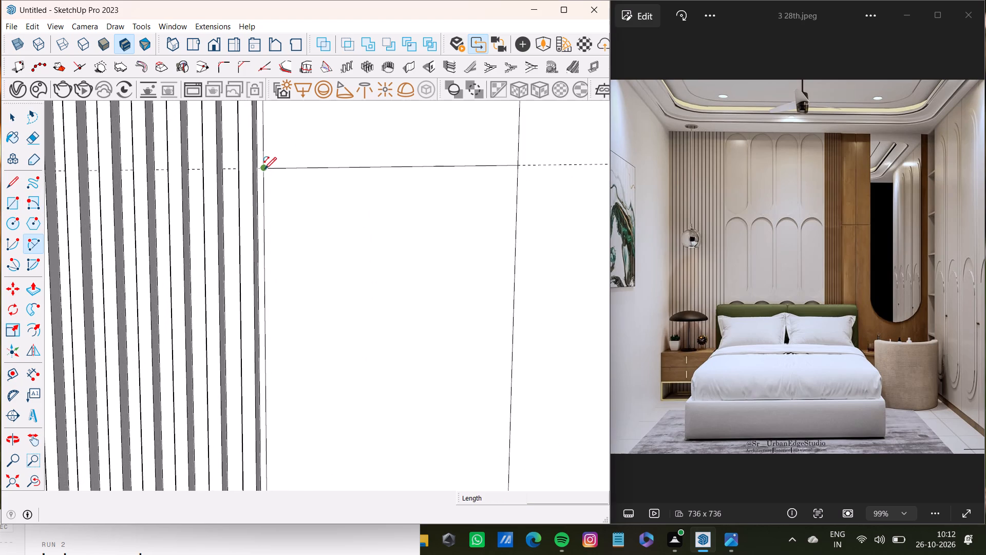
click(517, 165)
scroll(394, 152, down, 4)
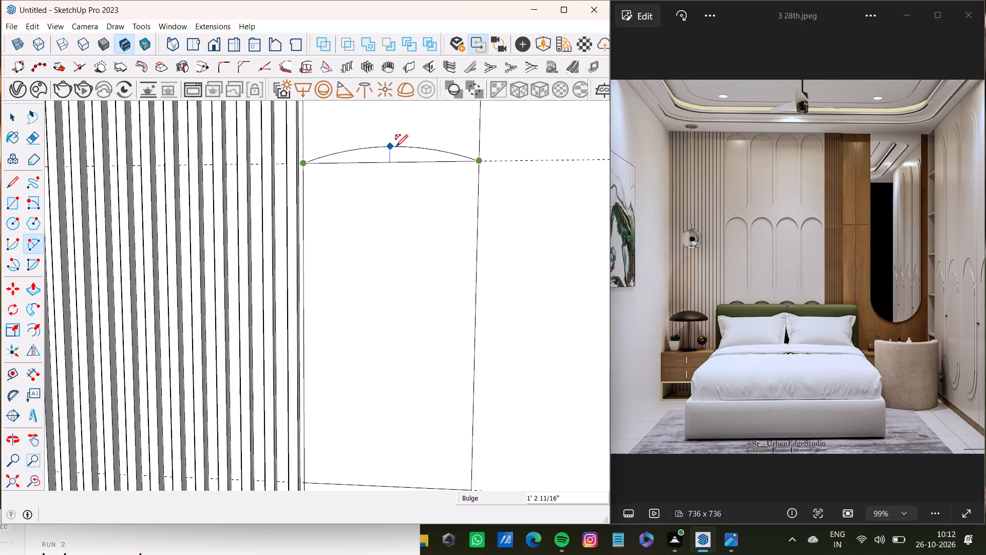
shift+middle_drag(396, 146, 391, 268)
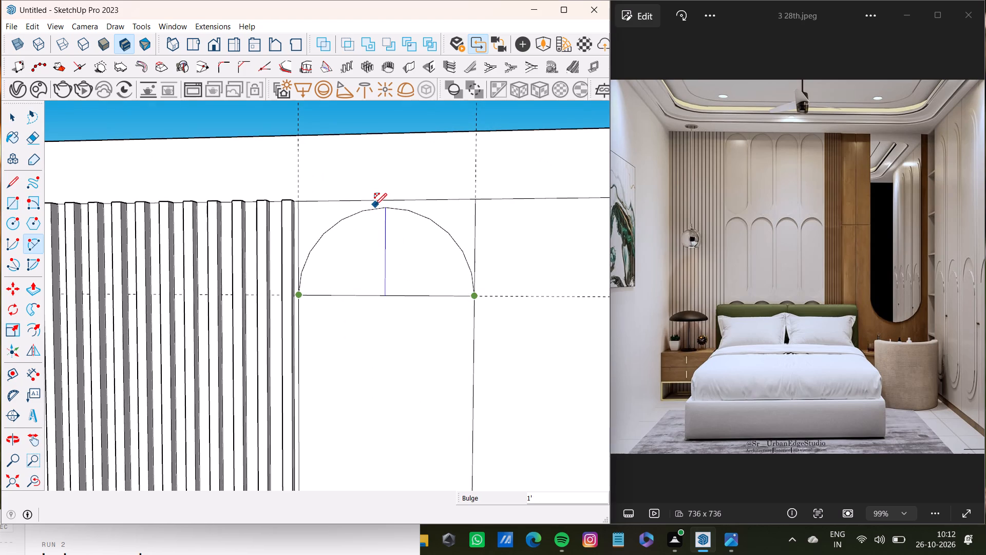
click(375, 205)
Draw a downward semicircular arc with a 1' bulge across the inner rectangle's bottom edge.
scroll(373, 322, down, 9)
shift+middle_drag(387, 358, 388, 224)
scroll(378, 313, up, 9)
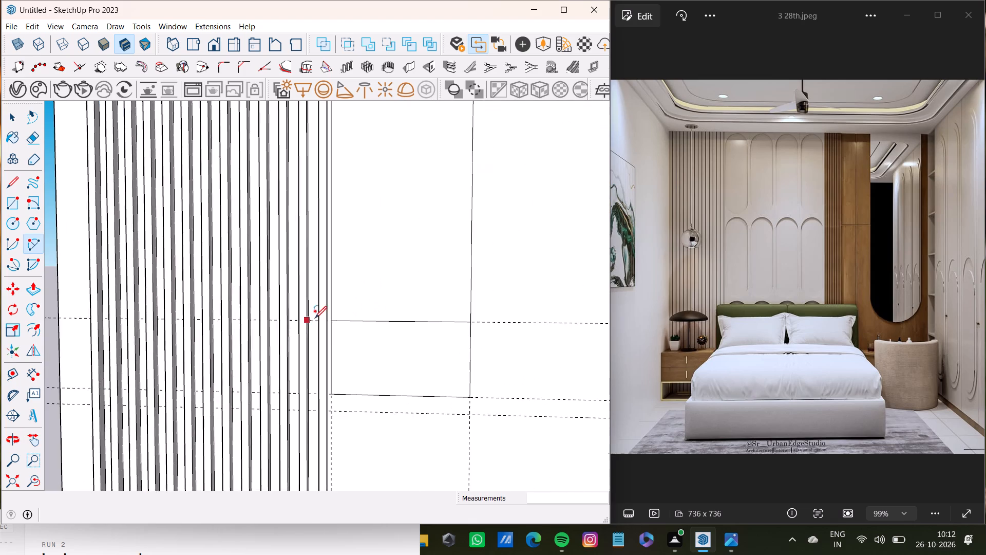
scroll(315, 318, up, 3)
drag(348, 323, 350, 329)
scroll(481, 397, down, 4)
shift+middle_drag(510, 382, 416, 366)
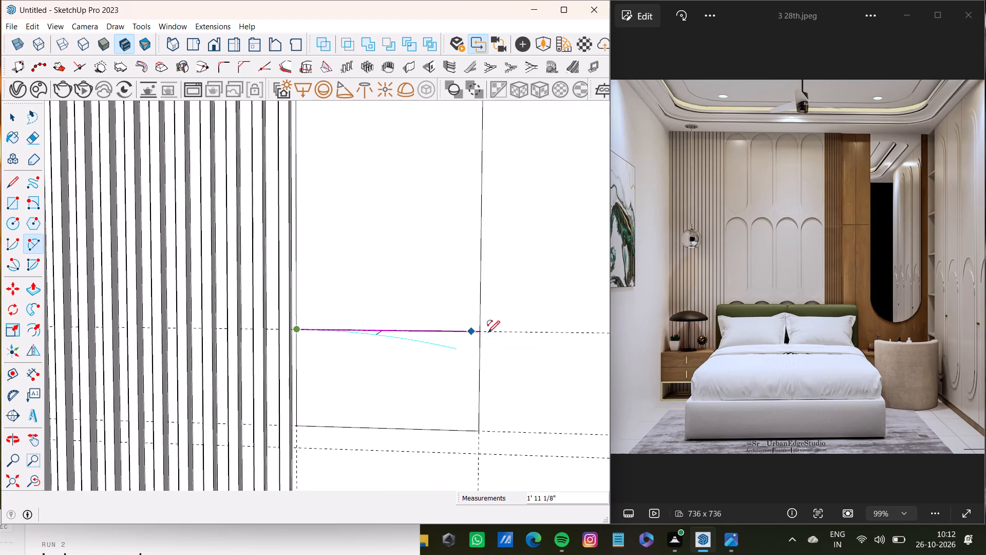
click(481, 334)
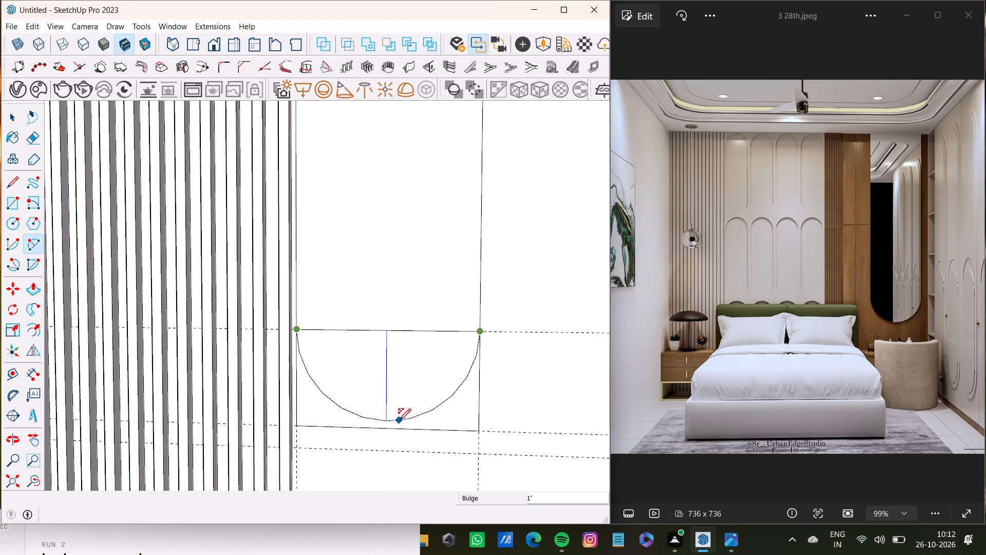
click(398, 423)
scroll(362, 330, down, 8)
key(space)
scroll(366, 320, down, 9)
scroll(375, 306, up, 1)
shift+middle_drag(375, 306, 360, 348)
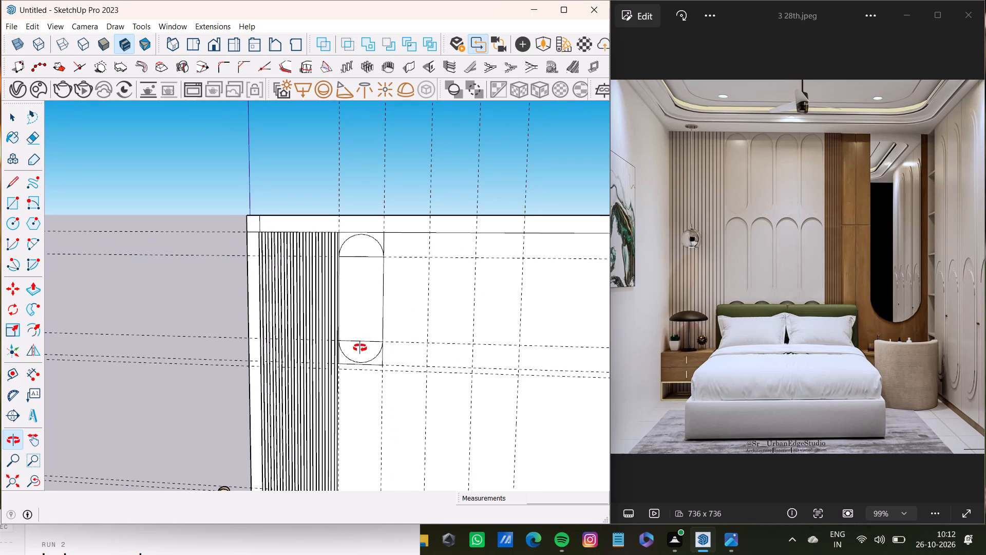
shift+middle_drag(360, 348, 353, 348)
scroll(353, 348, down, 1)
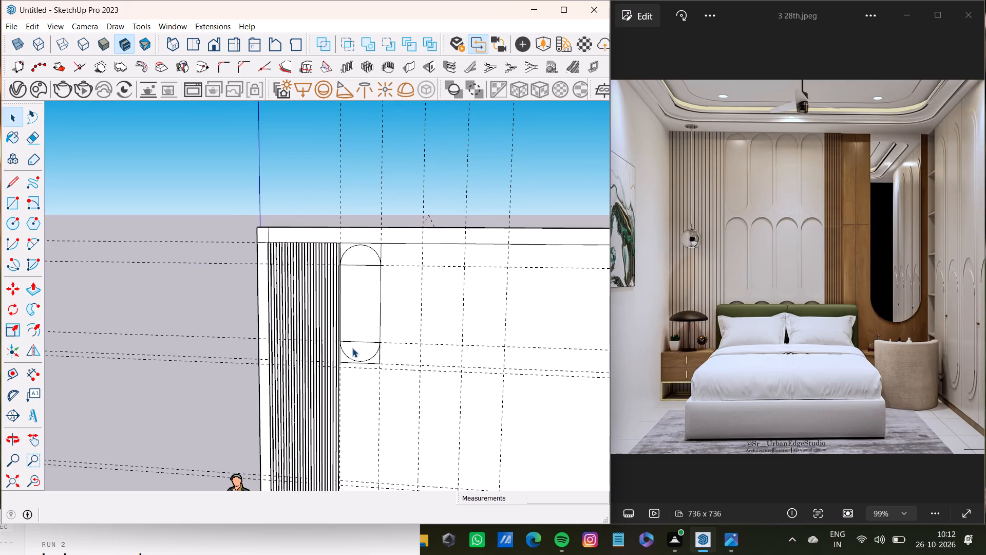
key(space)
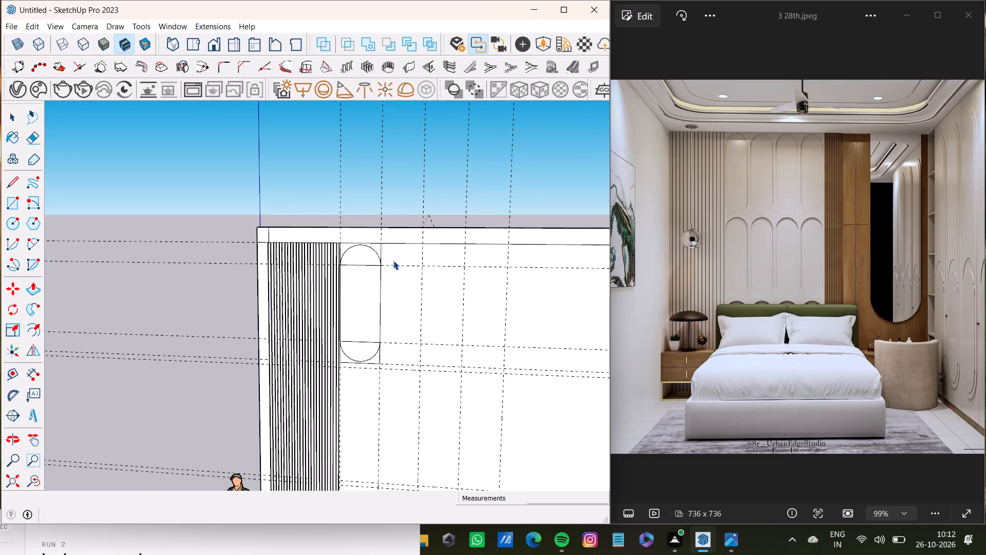
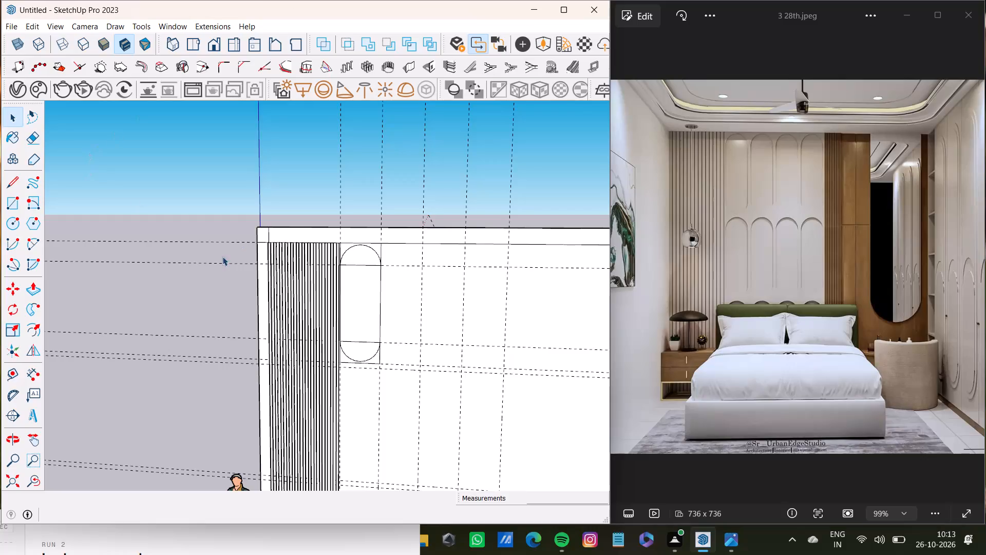
Examine the capsule outline beside the slats and its guides on the back wall from several angles and distances.
scroll(353, 263, up, 8)
scroll(353, 263, down, 9)
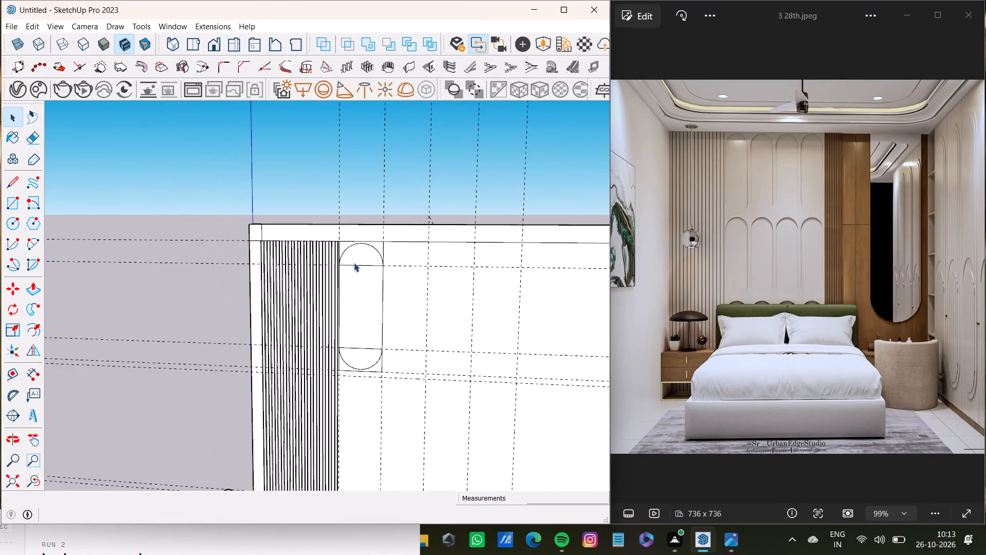
middle_drag(354, 263, 351, 233)
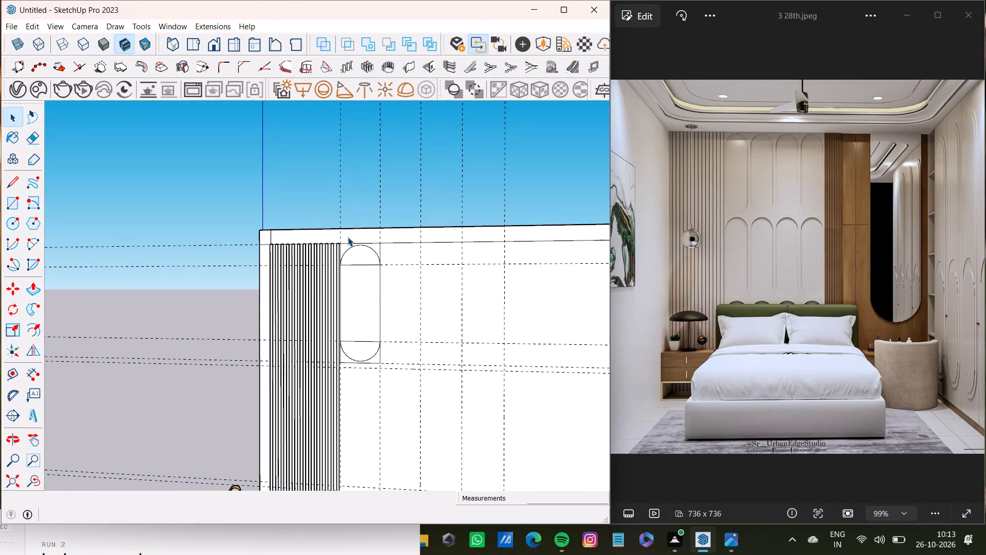
scroll(339, 269, down, 5)
middle_drag(348, 302, 325, 330)
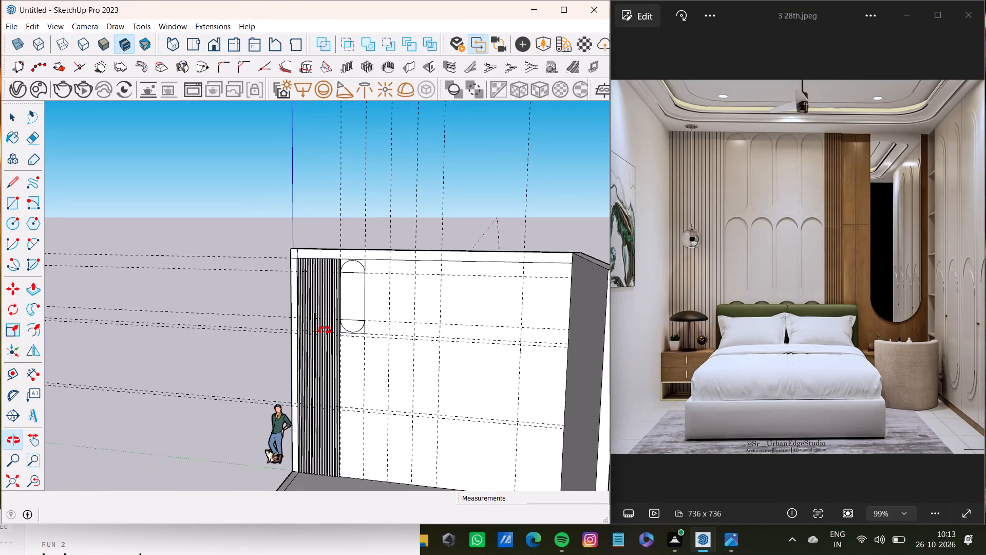
middle_drag(325, 330, 325, 328)
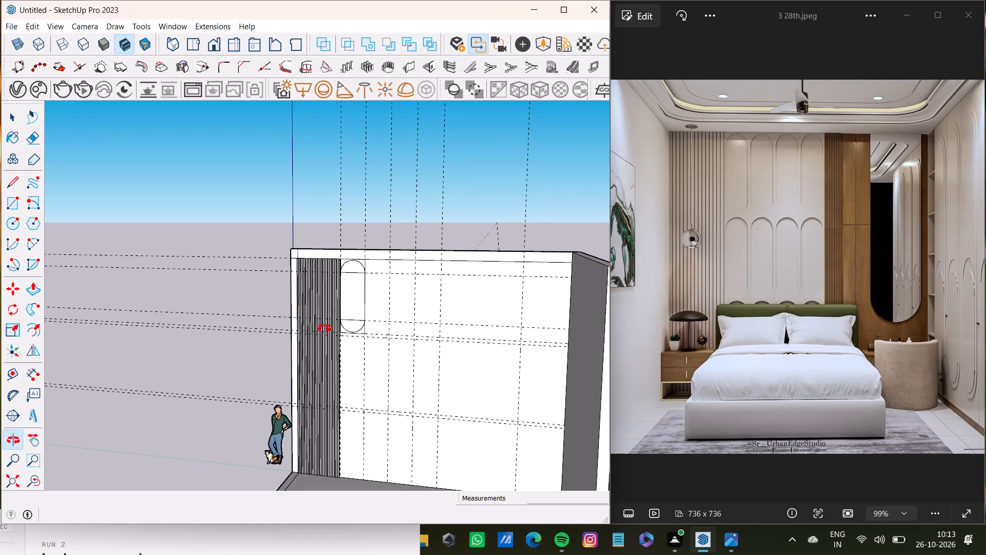
middle_drag(325, 328, 327, 298)
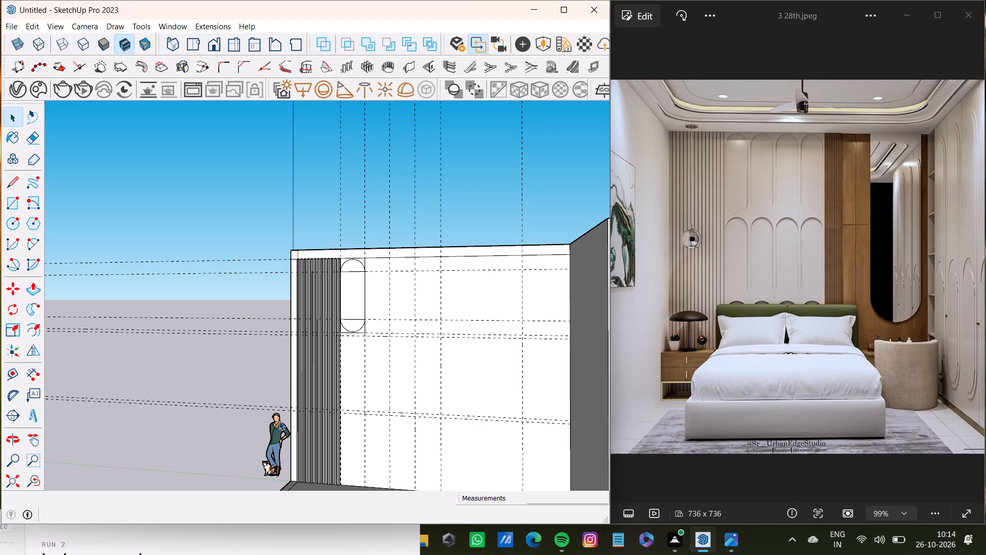
scroll(353, 323, down, 4)
scroll(368, 326, up, 19)
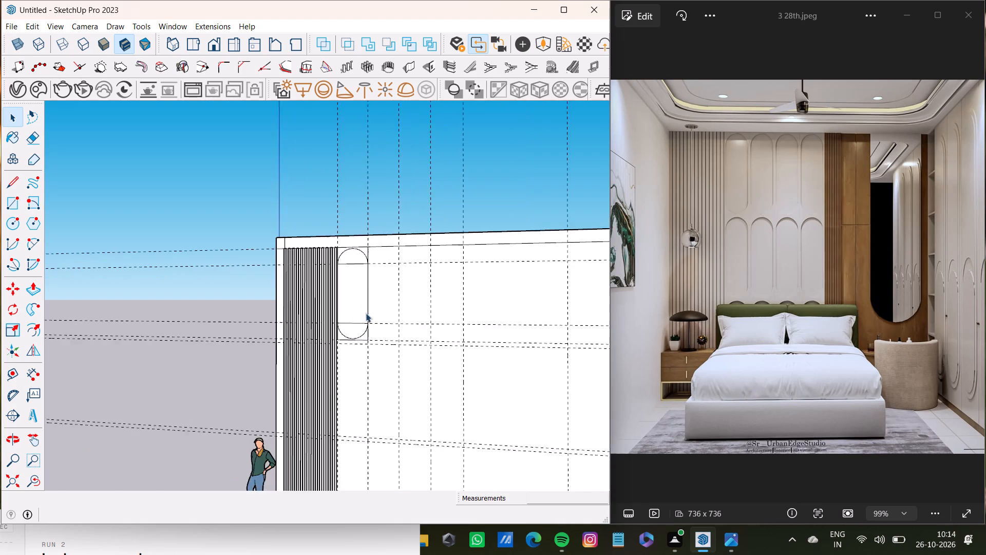
scroll(366, 313, up, 4)
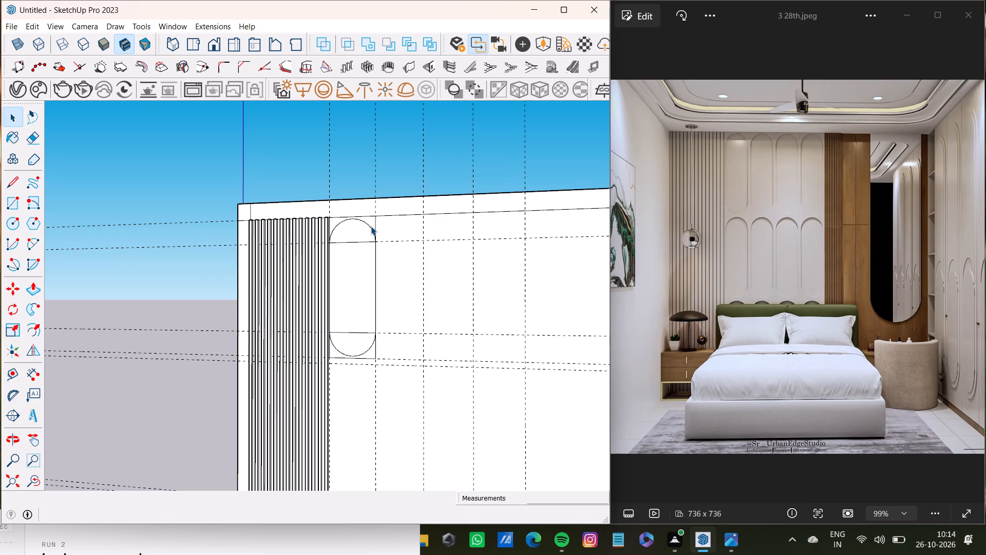
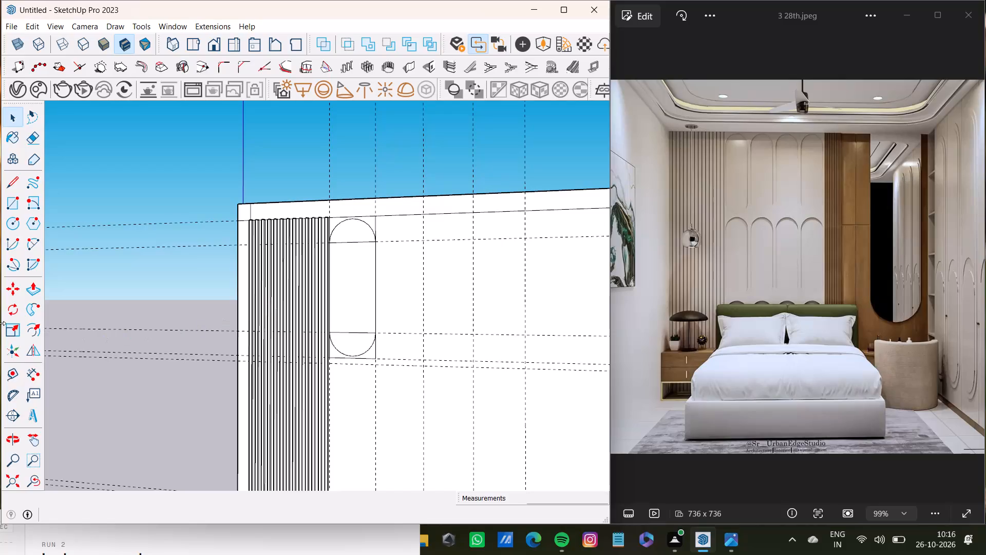
Examine the first capsule's top arc and the spacing between the arched panels in the reference image.
scroll(376, 272, up, 8)
scroll(393, 217, up, 20)
scroll(393, 217, up, 9)
key(space)
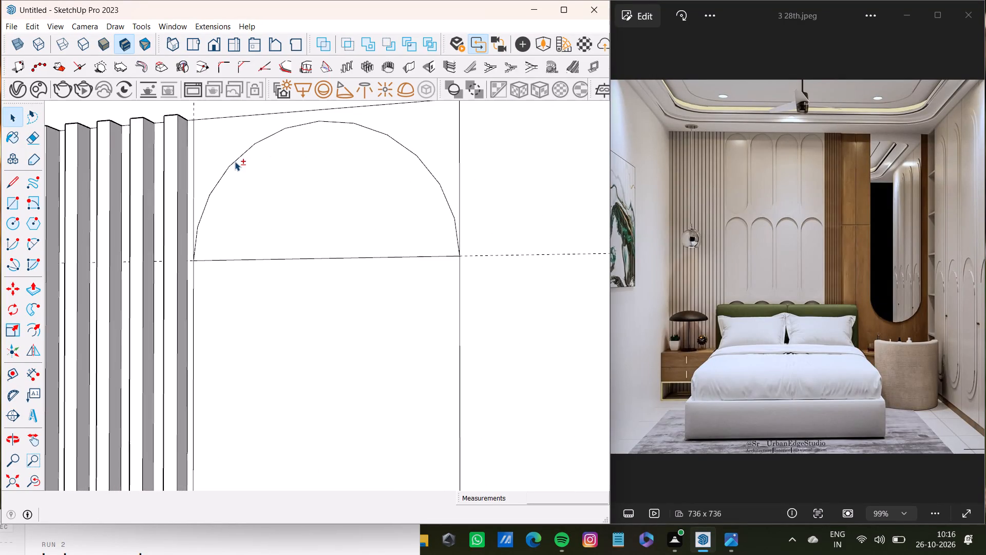
shift+click(235, 161)
scroll(415, 284, down, 15)
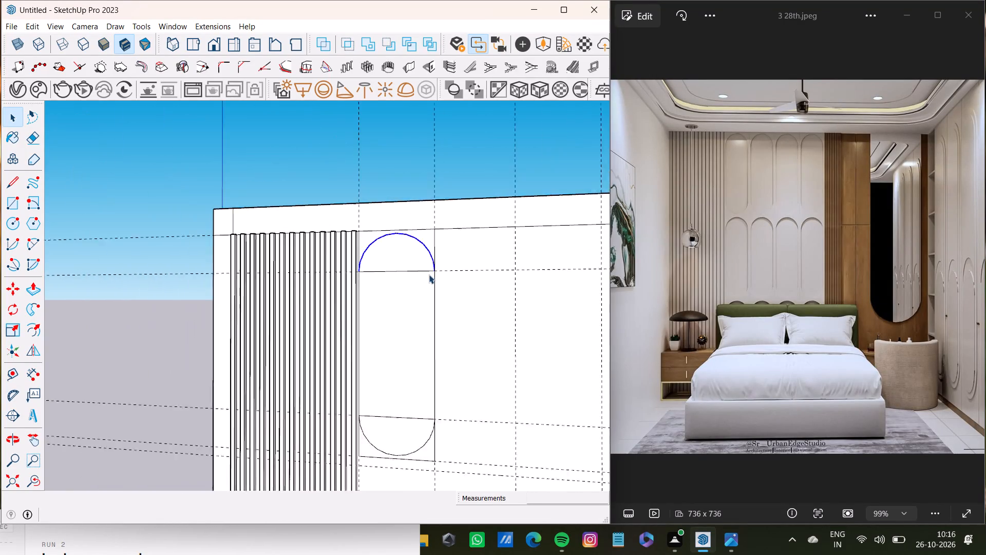
middle_drag(442, 280, 405, 280)
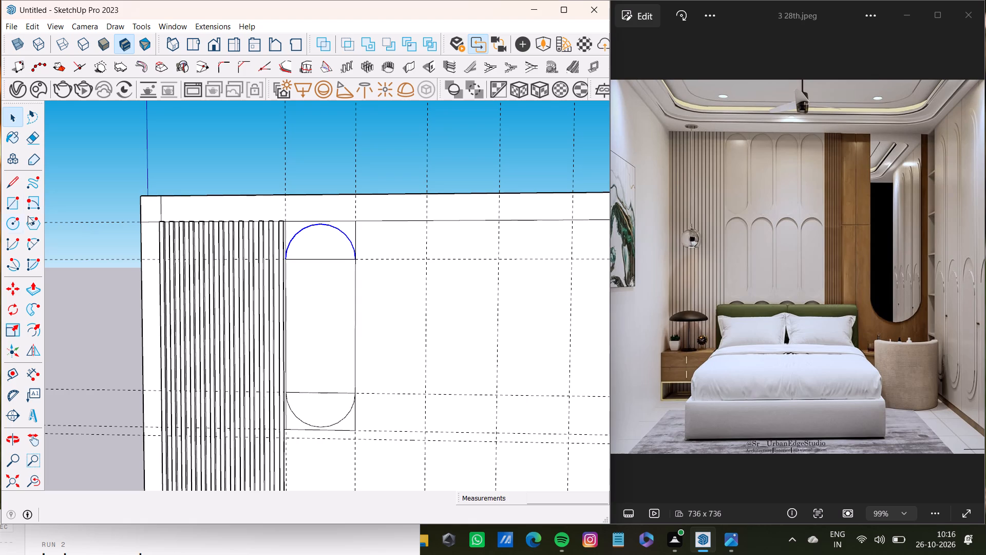
click(32, 245)
scroll(419, 286, up, 9)
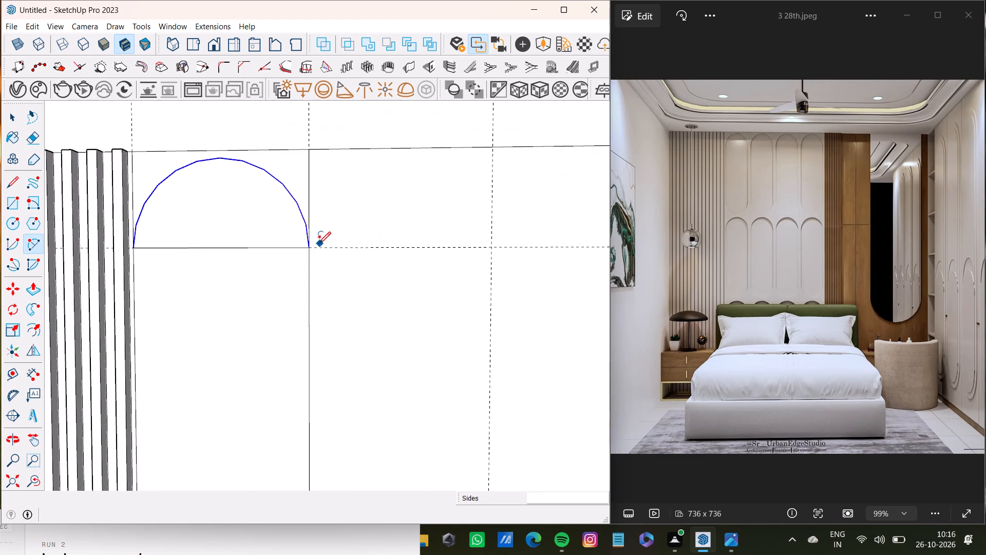
scroll(327, 245, down, 7)
shift+middle_drag(348, 249, 266, 253)
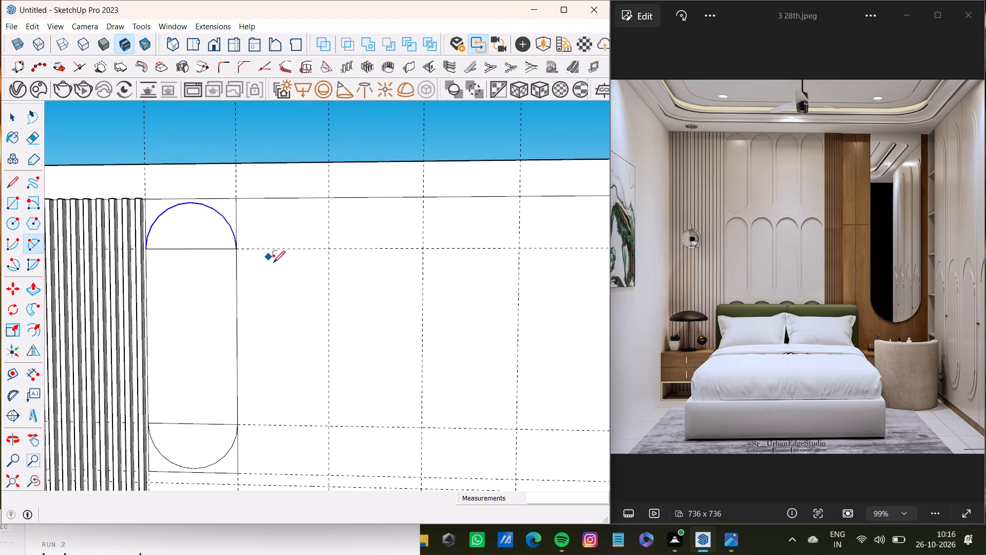
scroll(791, 186, up, 7)
scroll(728, 172, up, 1)
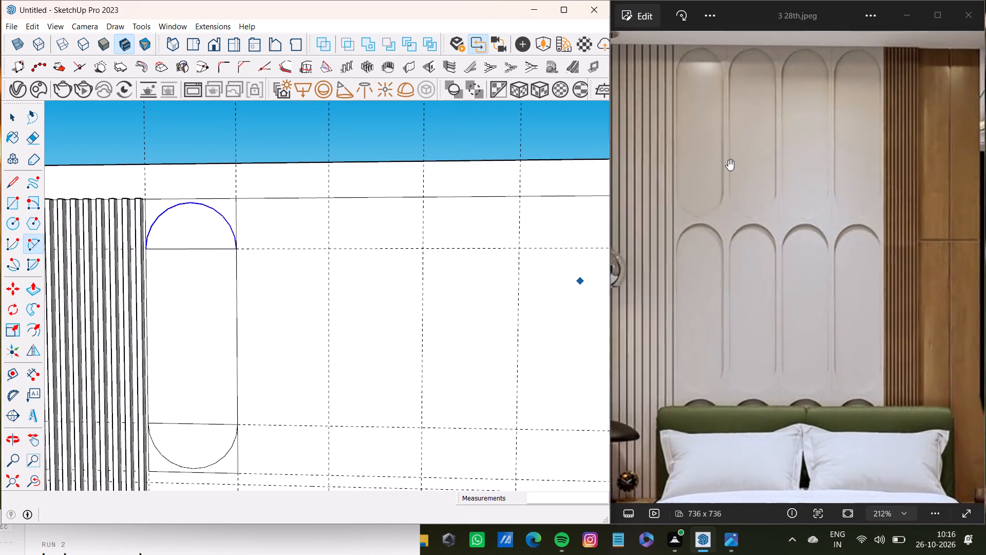
middle_drag(728, 159, 743, 221)
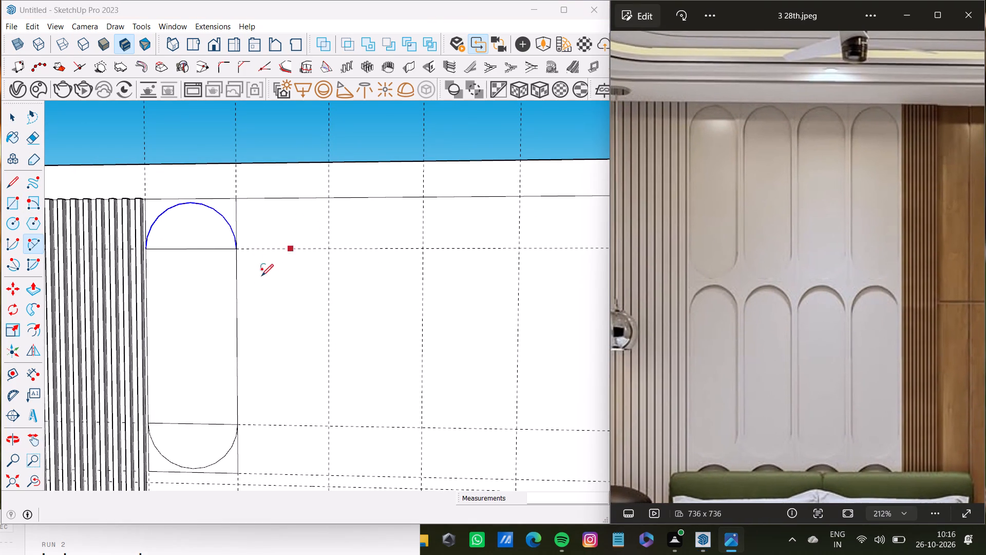
Place a vertical guide 0.5" outside the first capsule's long edge, on the side away from the slats.
key(space)
key(t)
scroll(230, 376, up, 4)
click(242, 369)
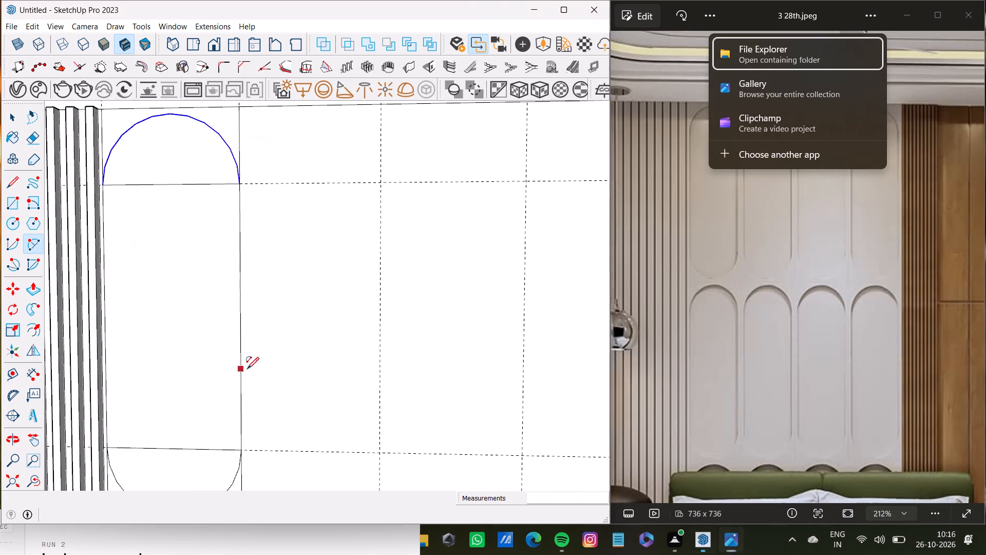
key(space)
text(t)
click(241, 381)
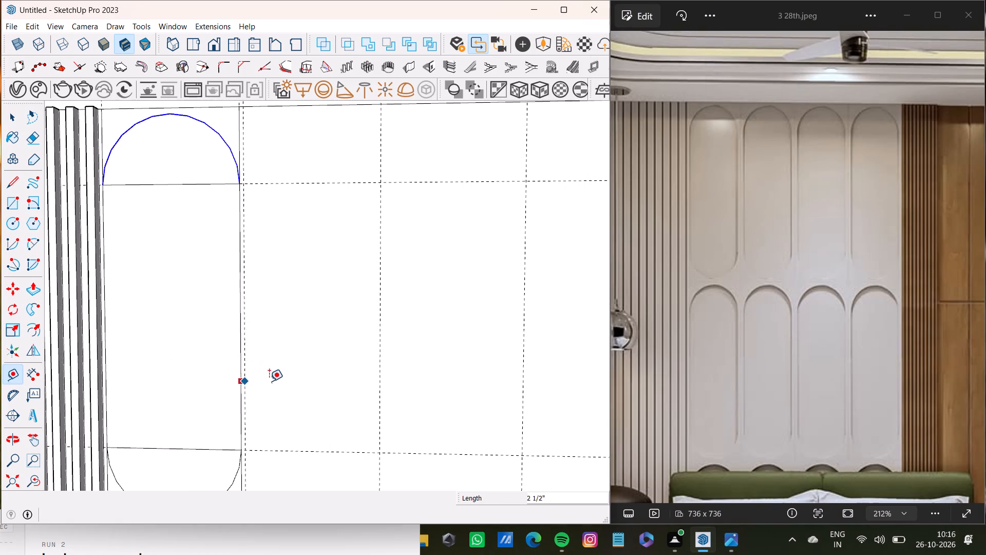
text(0.5")
key(Return)
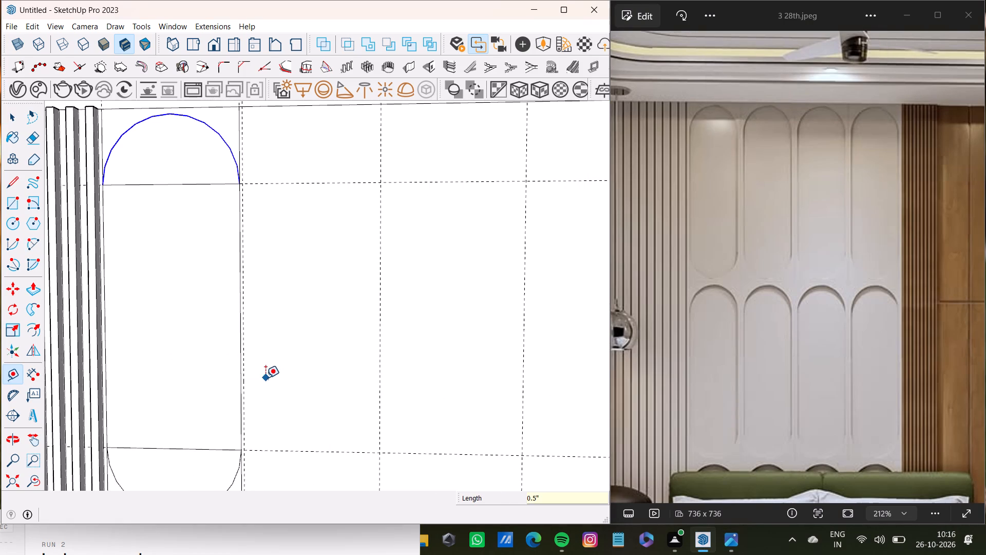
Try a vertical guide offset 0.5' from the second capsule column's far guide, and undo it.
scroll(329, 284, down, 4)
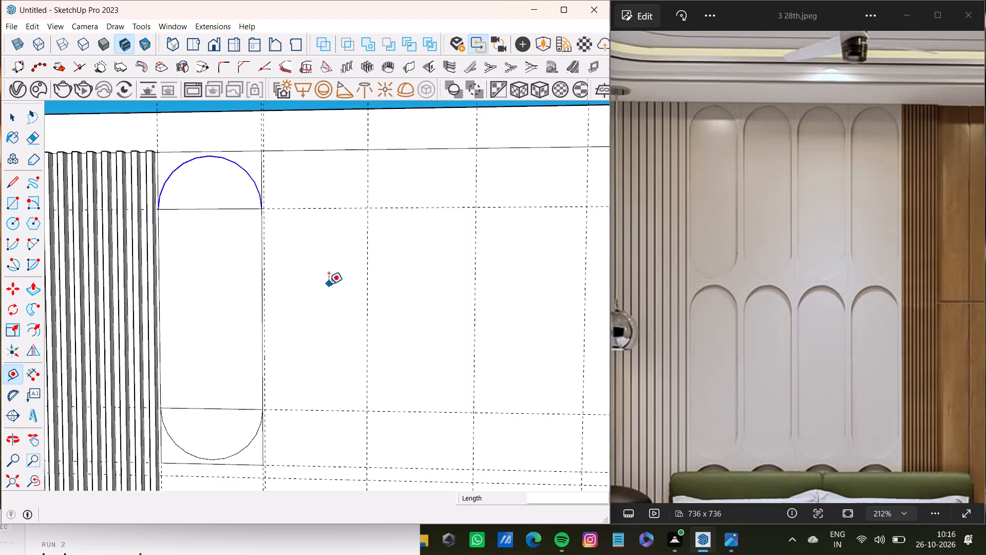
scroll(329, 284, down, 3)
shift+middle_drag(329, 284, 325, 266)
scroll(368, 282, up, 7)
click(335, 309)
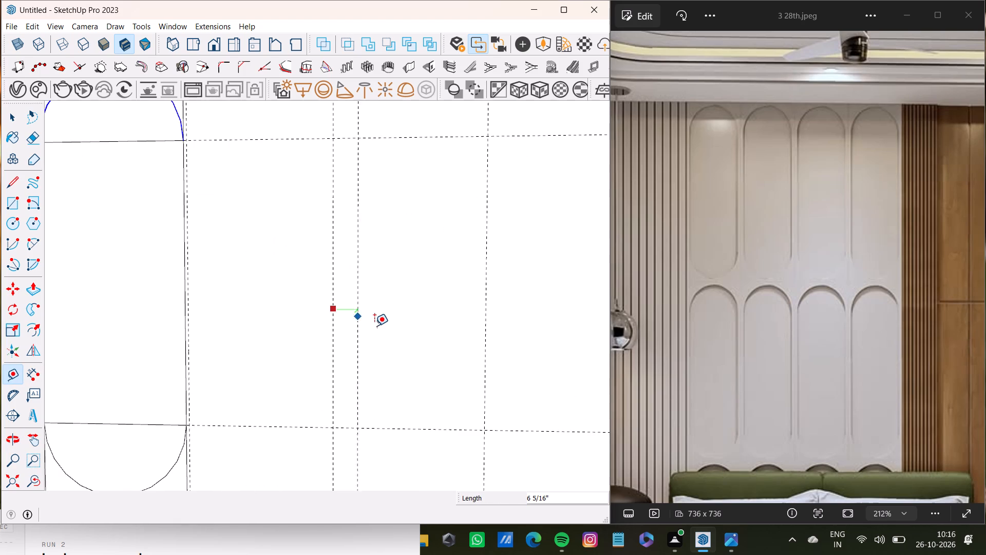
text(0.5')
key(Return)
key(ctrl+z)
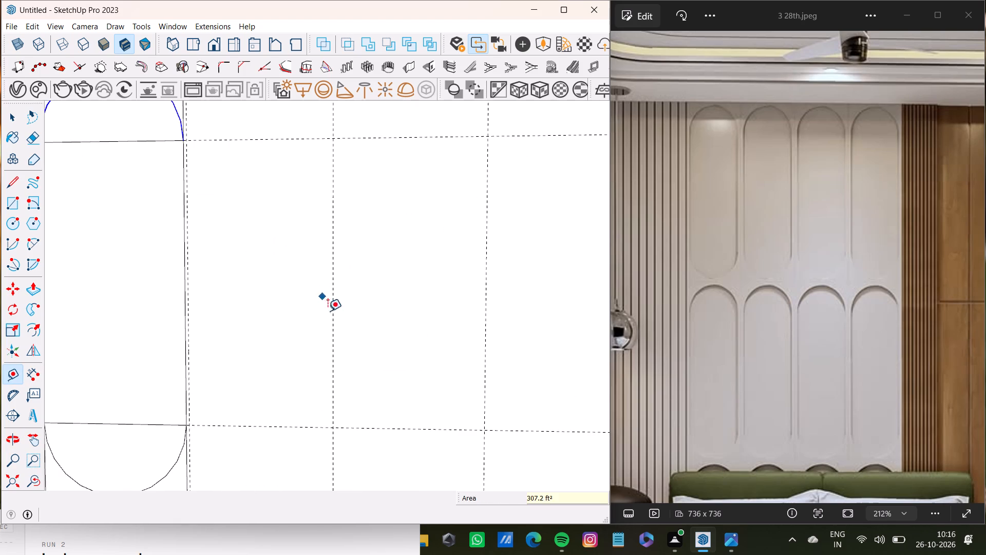
Place vertical guides 0.5" beyond the far guides of the second and third capsule columns.
click(335, 320)
text(0.)
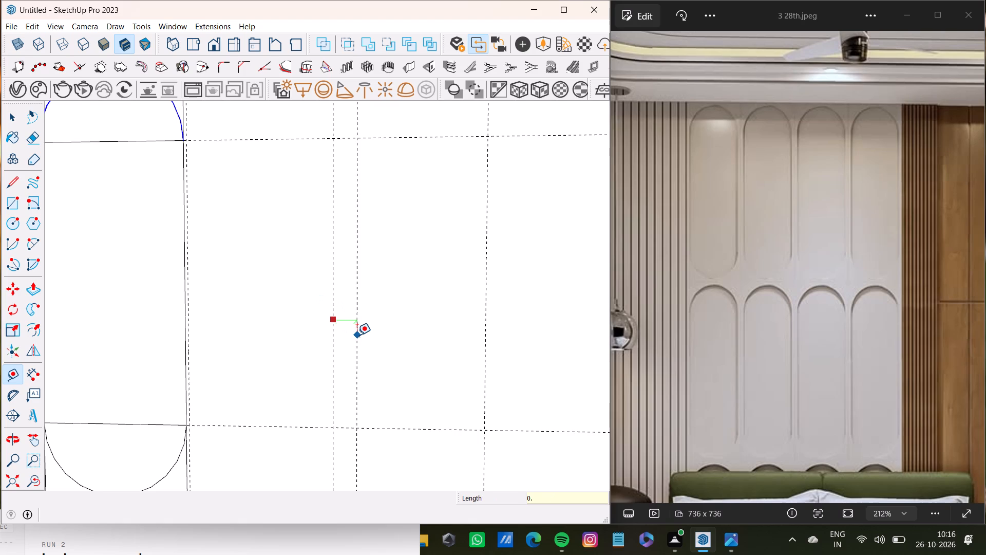
key(5)
key(shift+quotedbl)
key(Return)
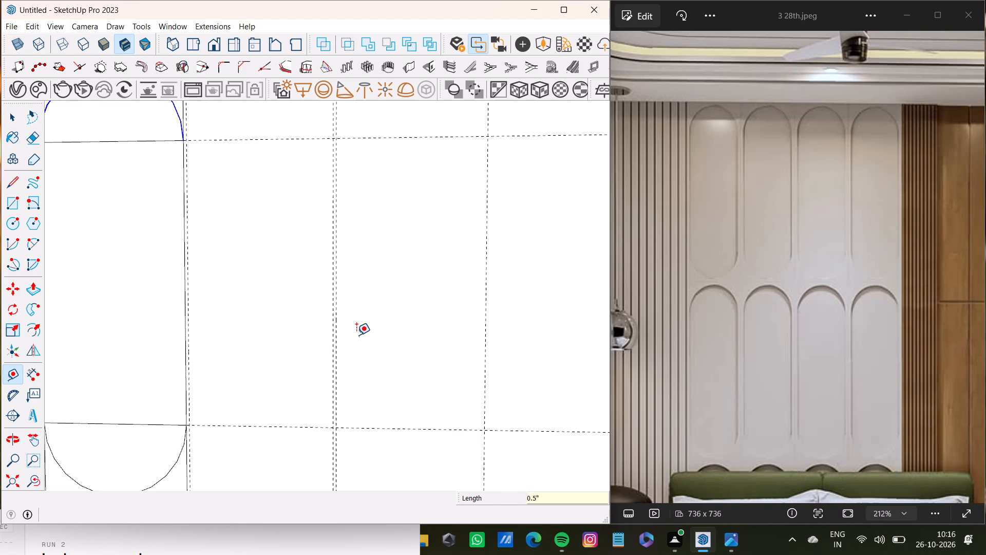
scroll(361, 327, down, 4)
scroll(416, 335, up, 4)
click(460, 340)
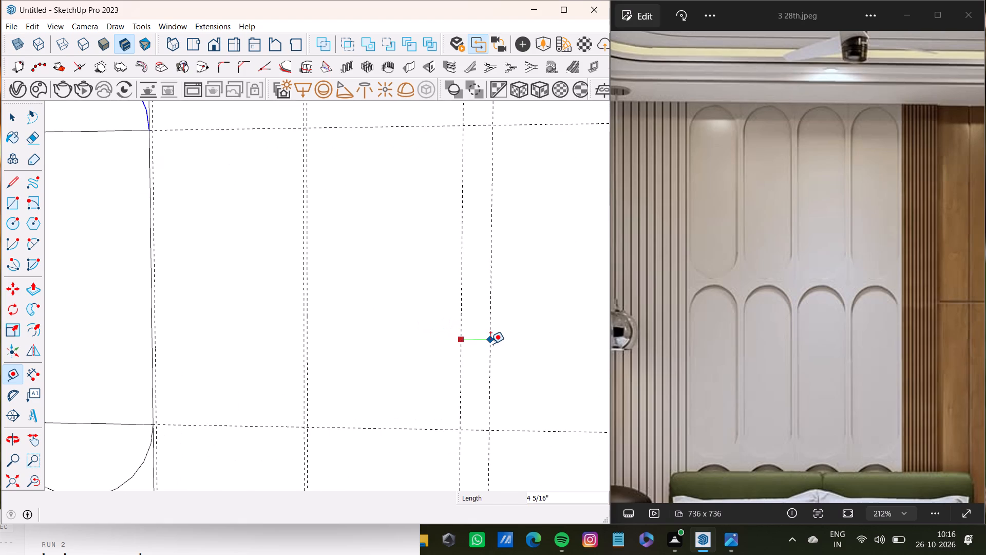
text(0.5")
key(Return)
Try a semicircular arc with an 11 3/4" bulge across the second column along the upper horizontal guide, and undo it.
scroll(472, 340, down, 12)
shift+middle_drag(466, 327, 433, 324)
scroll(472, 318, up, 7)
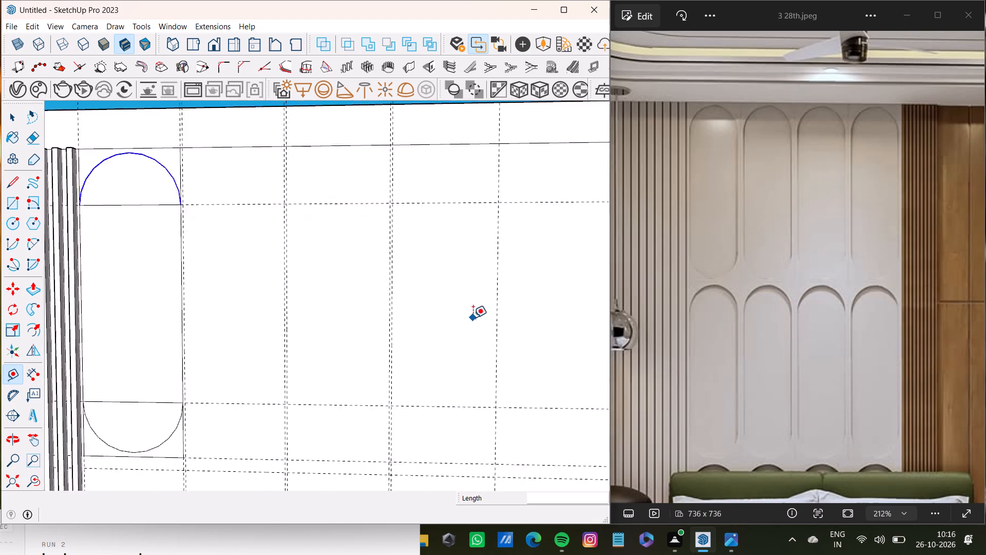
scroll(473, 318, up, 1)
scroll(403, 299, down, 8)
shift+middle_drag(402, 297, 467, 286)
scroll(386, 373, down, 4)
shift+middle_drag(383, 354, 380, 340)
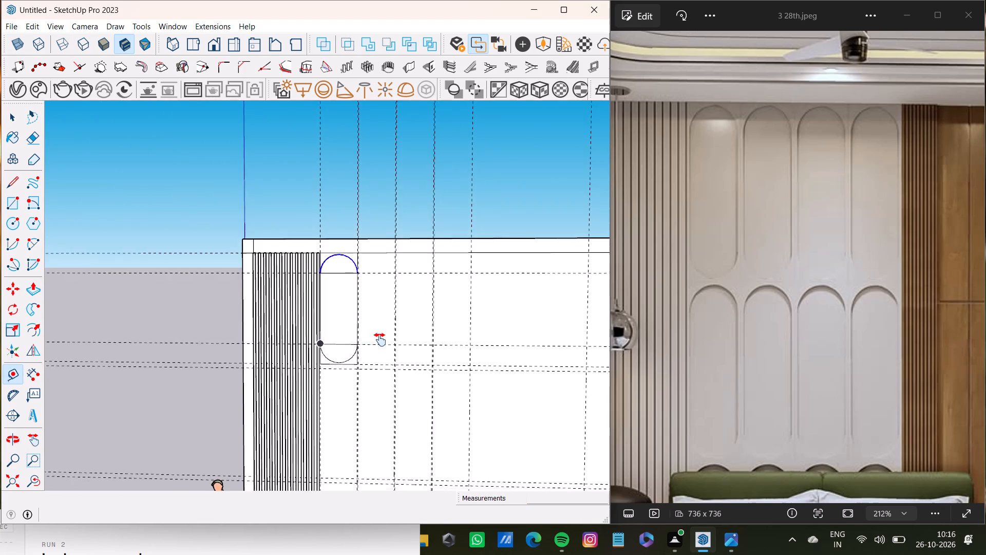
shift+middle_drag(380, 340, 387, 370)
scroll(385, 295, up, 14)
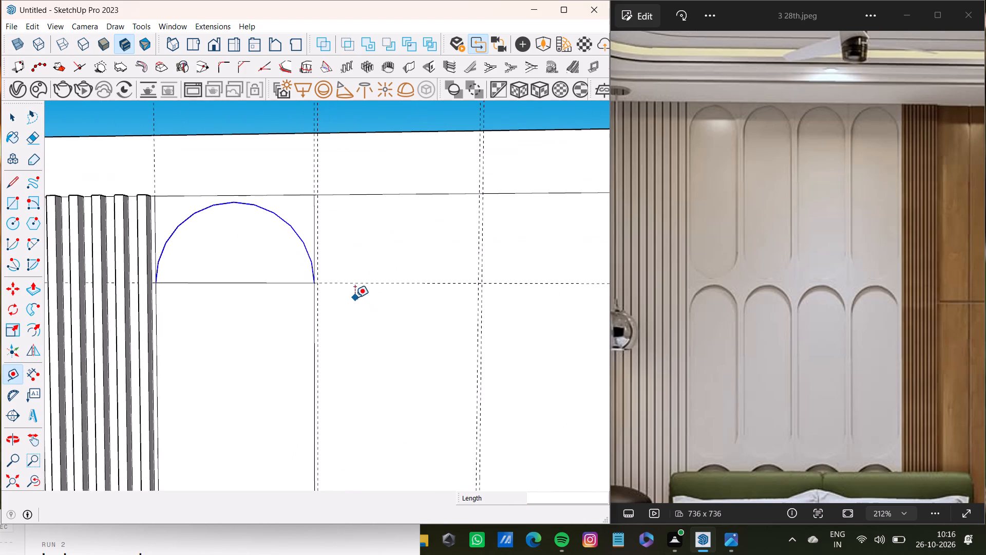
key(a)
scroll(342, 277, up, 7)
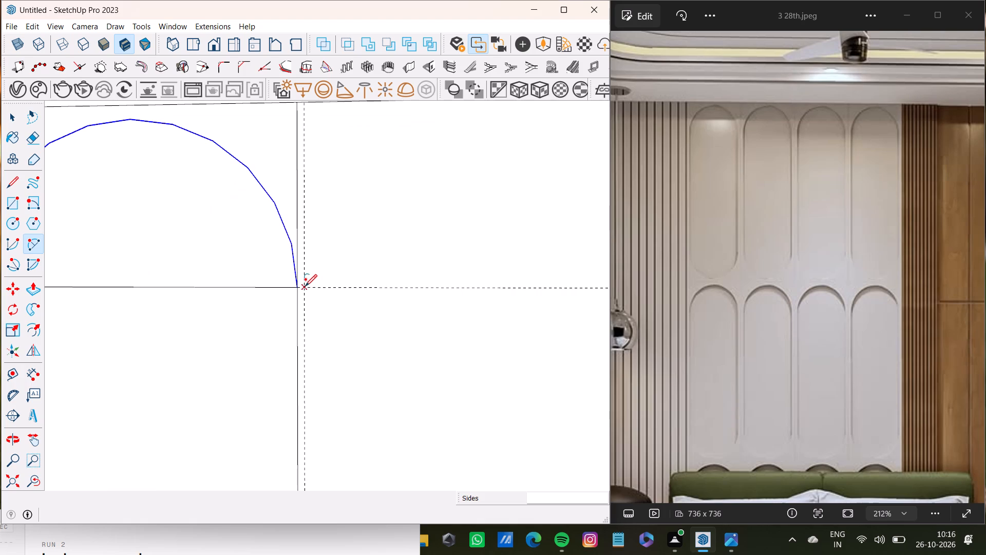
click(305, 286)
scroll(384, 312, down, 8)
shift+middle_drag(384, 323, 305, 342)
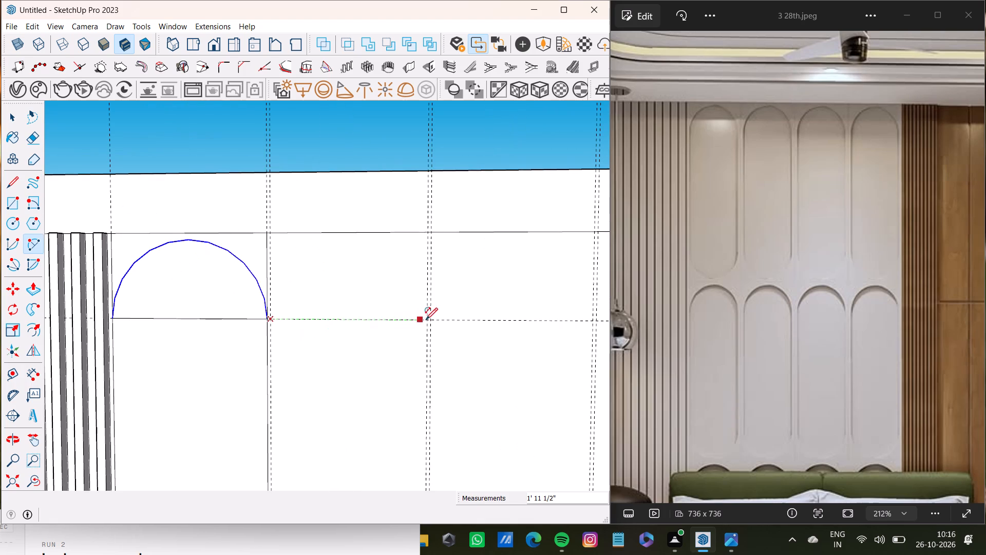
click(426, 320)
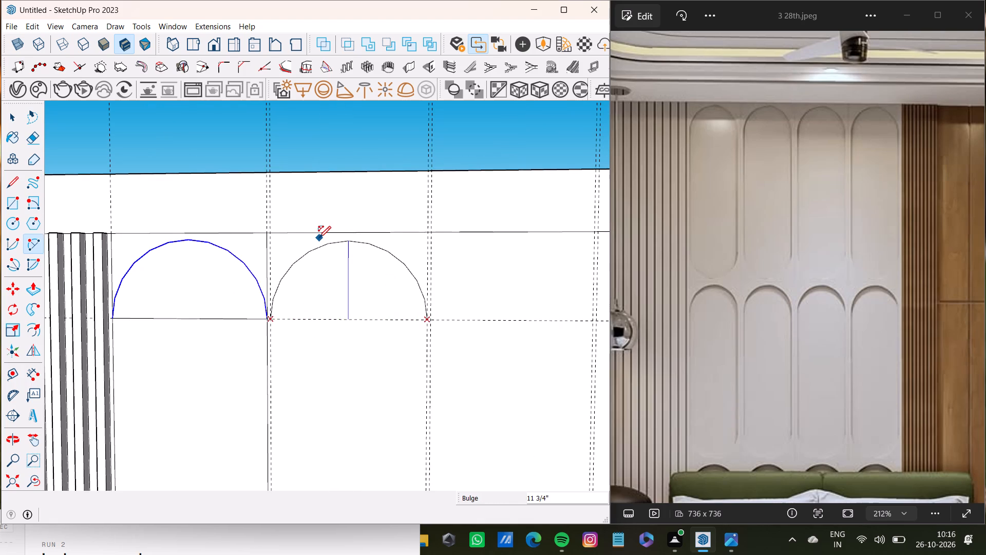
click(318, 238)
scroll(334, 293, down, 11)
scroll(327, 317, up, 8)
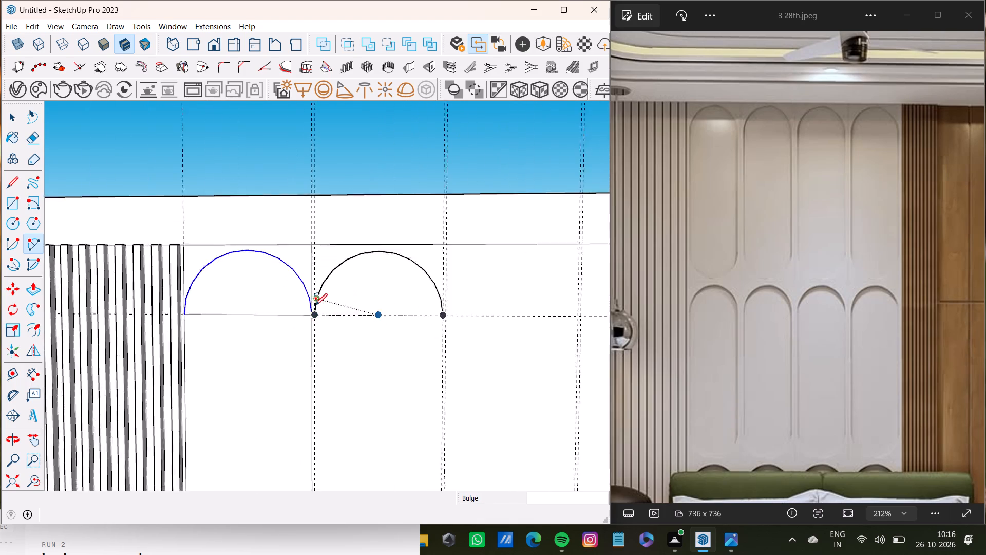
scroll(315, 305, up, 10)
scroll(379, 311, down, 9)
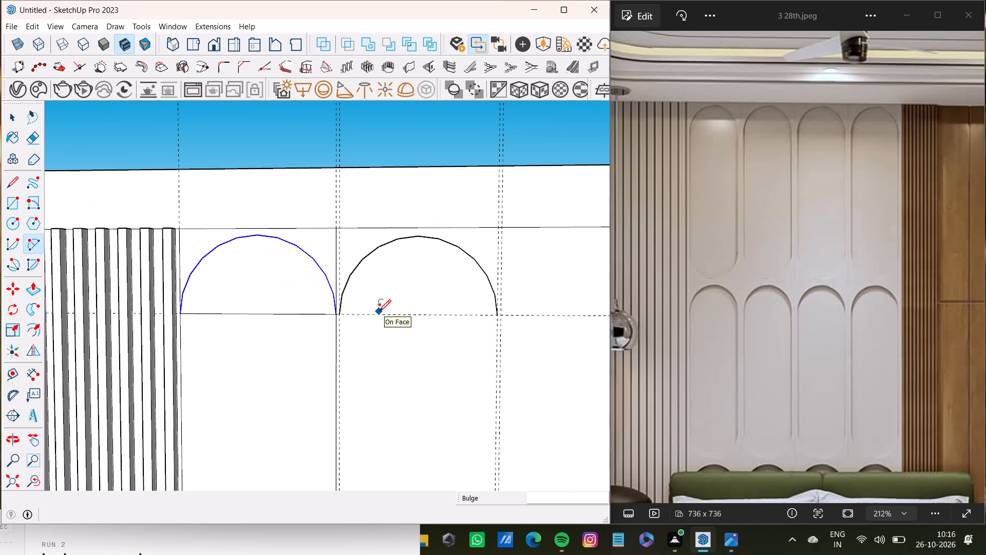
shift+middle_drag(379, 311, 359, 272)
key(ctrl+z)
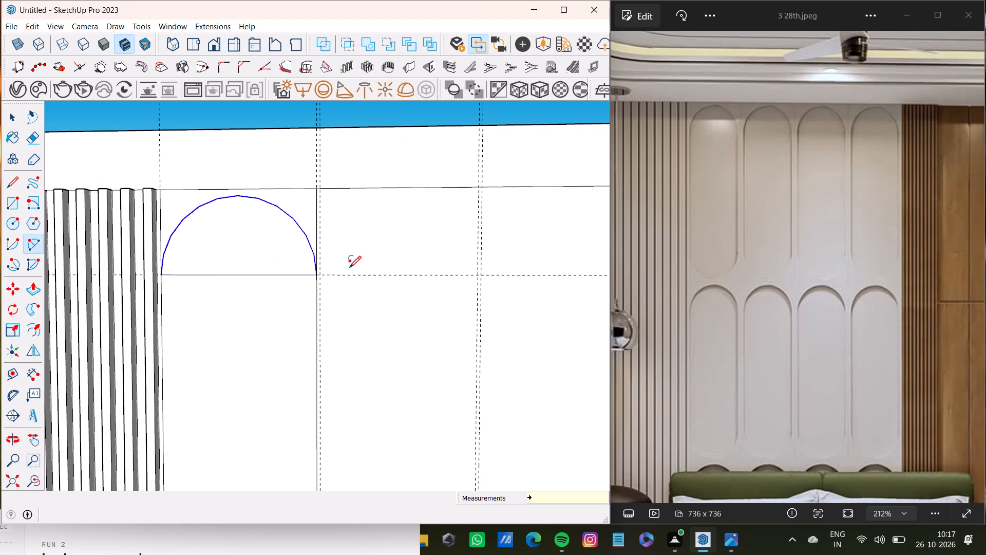
Draw a 1' 11 1/2" by 6' rectangle in the second capsule column, starting at its 0.5" offset guide.
key(r)
scroll(331, 194, up, 1)
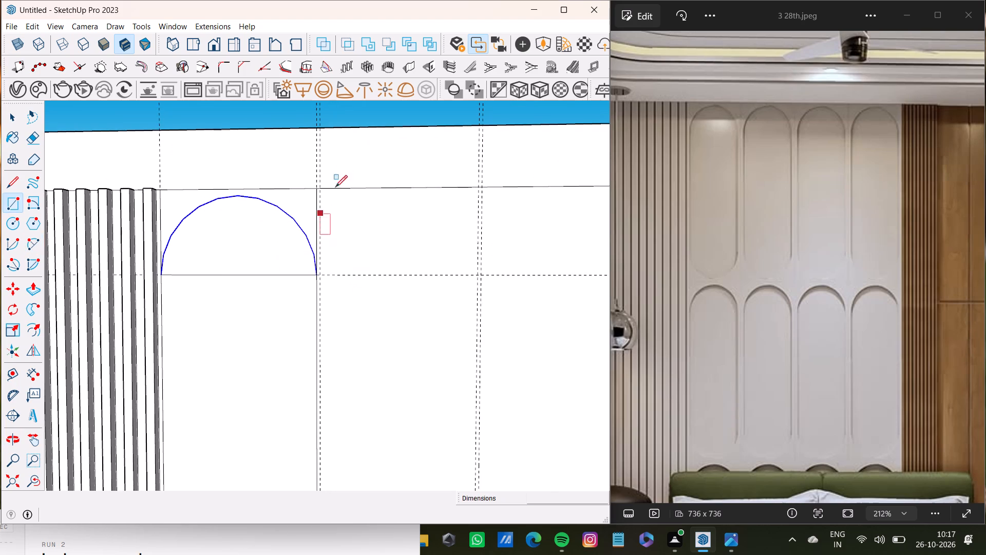
scroll(335, 187, up, 10)
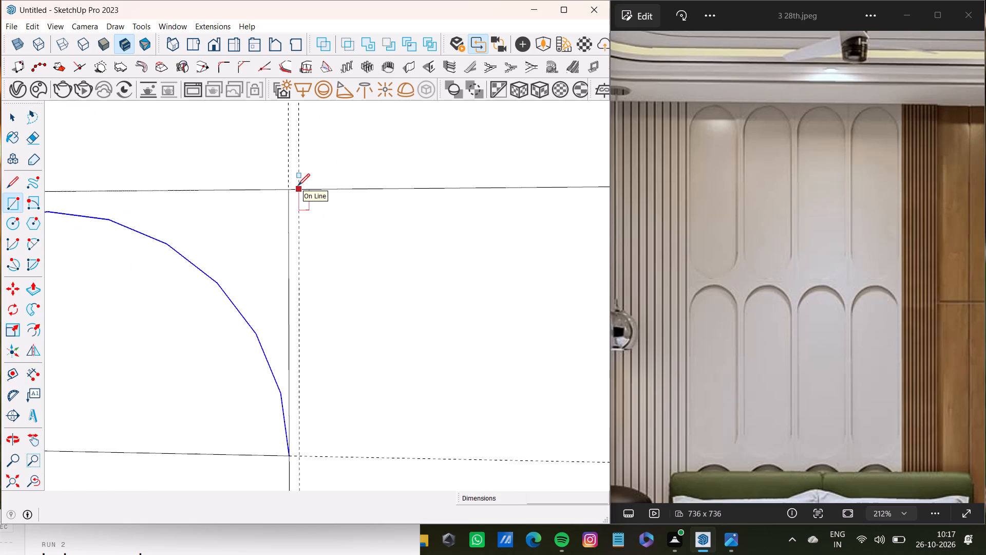
click(298, 186)
scroll(420, 276, down, 10)
shift+middle_drag(465, 327, 355, 208)
scroll(351, 203, down, 9)
middle_drag(370, 259, 354, 178)
scroll(411, 294, down, 4)
shift+middle_drag(382, 333, 376, 295)
scroll(379, 327, up, 9)
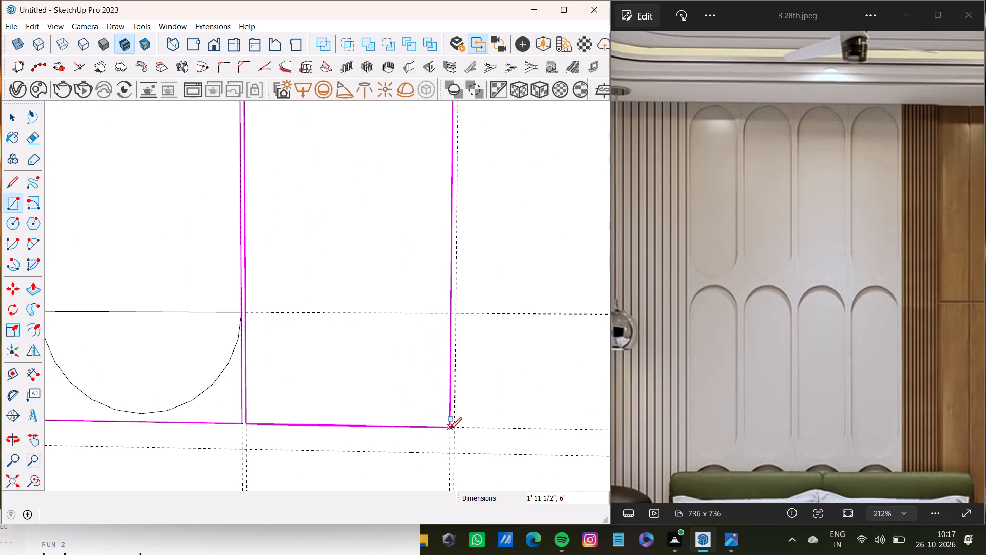
click(450, 429)
Draw an upward semicircular arc across the second rectangle, with its ends on the upper horizontal guide.
scroll(347, 355, down, 8)
shift+middle_drag(312, 302, 323, 375)
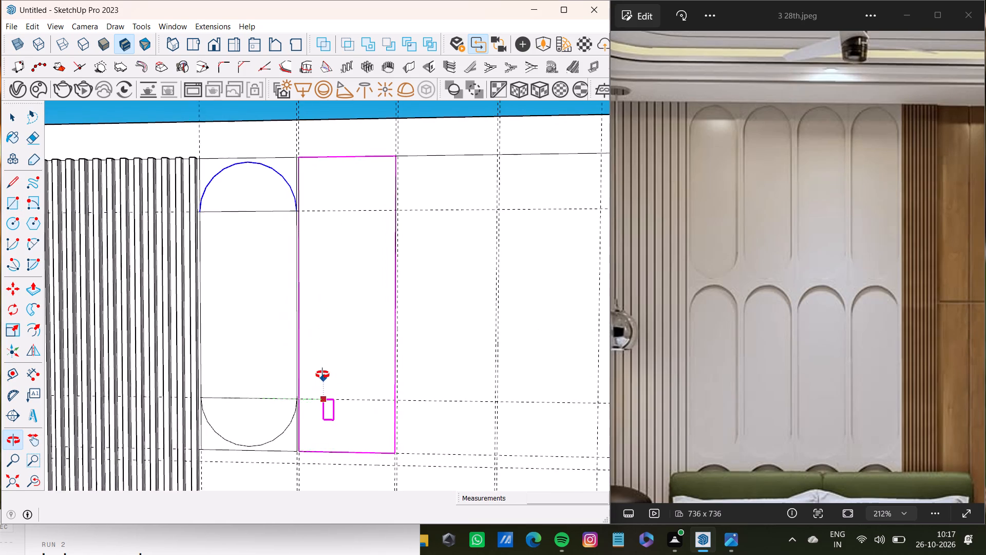
shift+middle_drag(323, 375, 316, 380)
scroll(331, 200, up, 9)
key(a)
scroll(274, 213, up, 1)
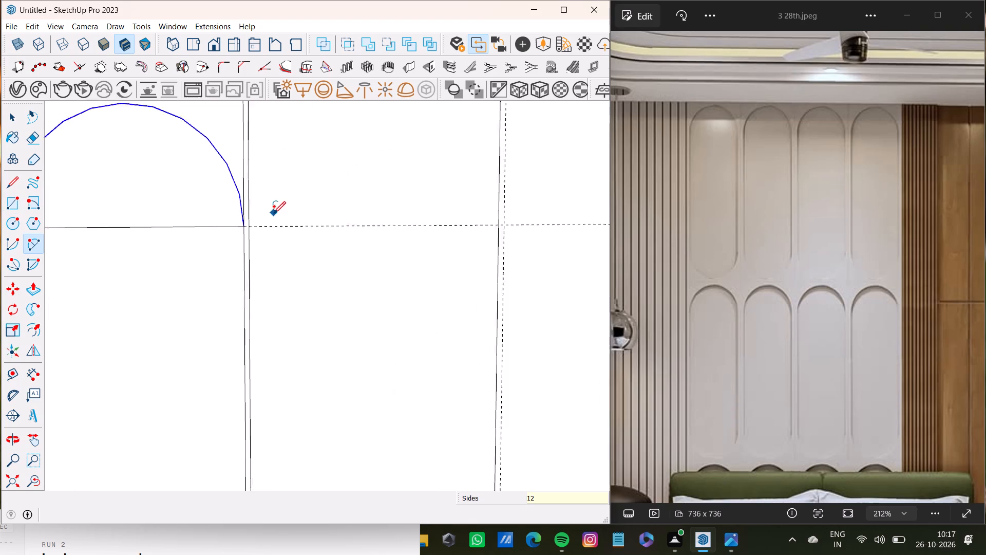
scroll(274, 213, up, 4)
click(239, 229)
scroll(392, 235, down, 8)
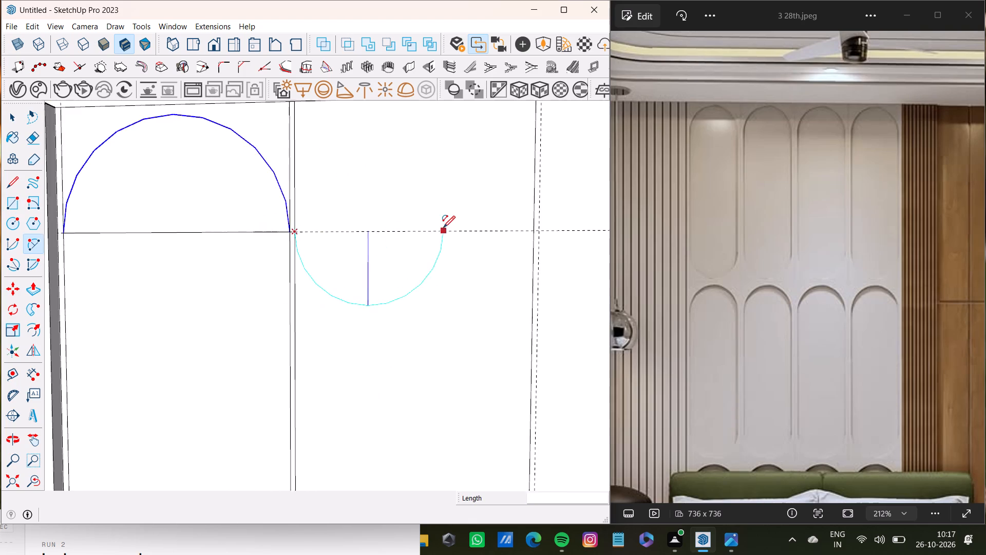
shift+middle_drag(442, 226, 382, 253)
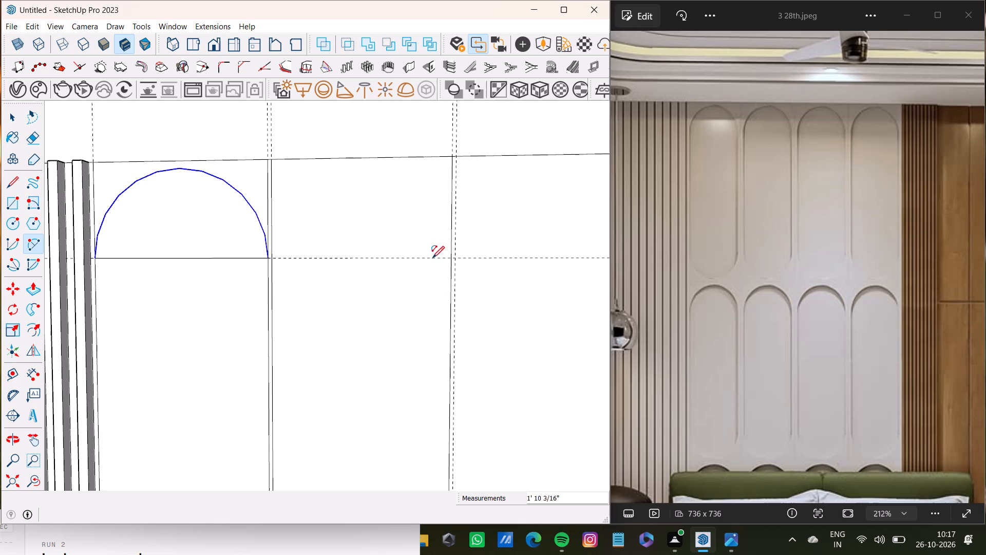
scroll(432, 256, up, 8)
click(475, 262)
scroll(346, 169, down, 4)
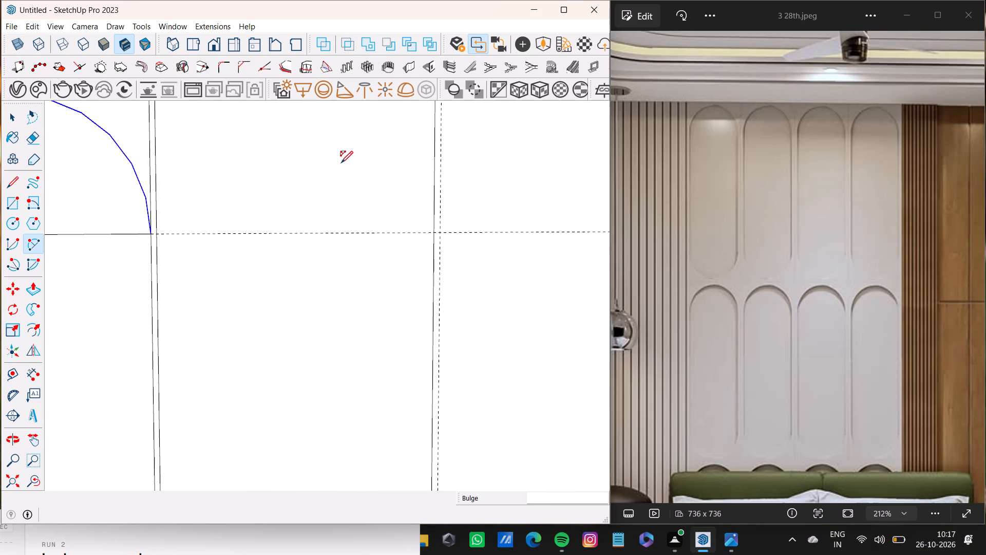
scroll(341, 161, down, 9)
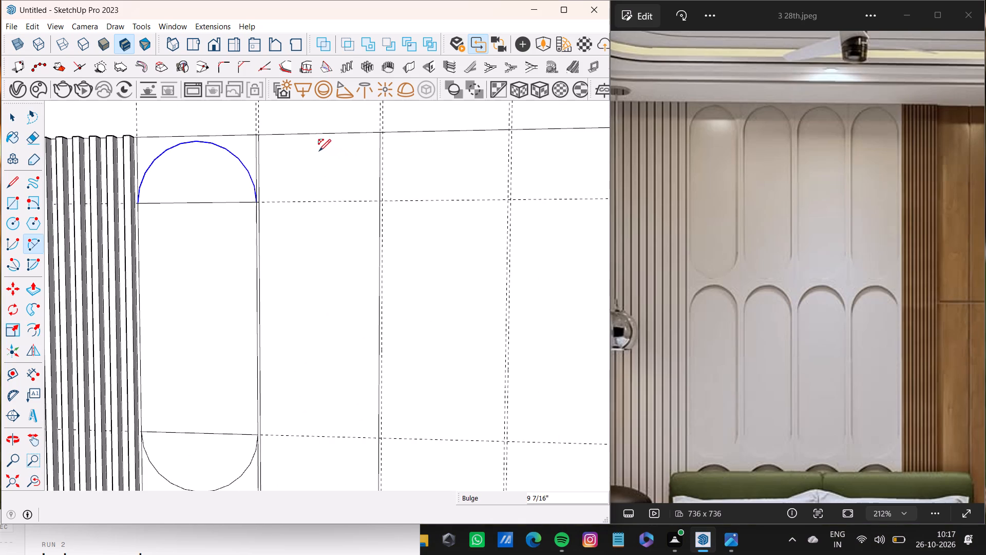
click(317, 141)
scroll(407, 255, down, 6)
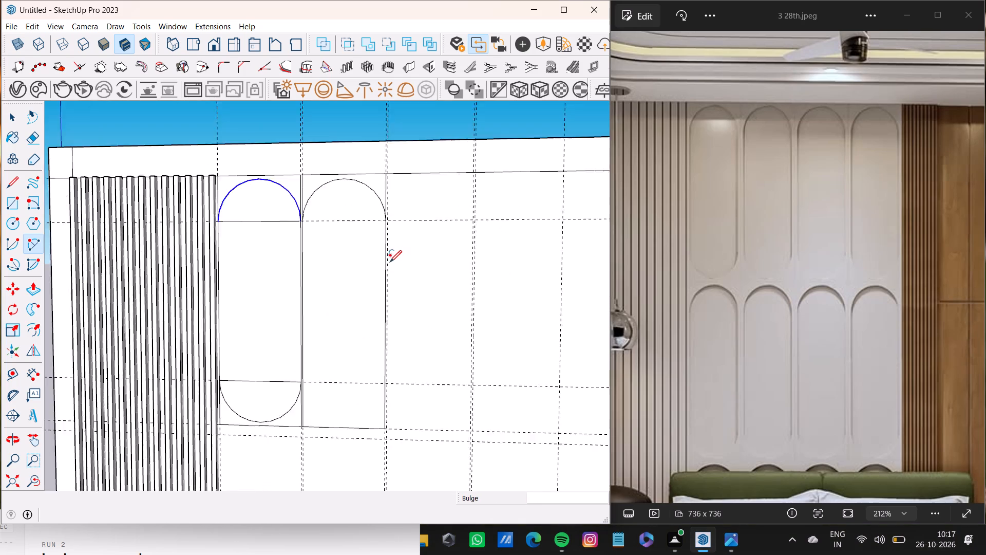
scroll(390, 262, down, 3)
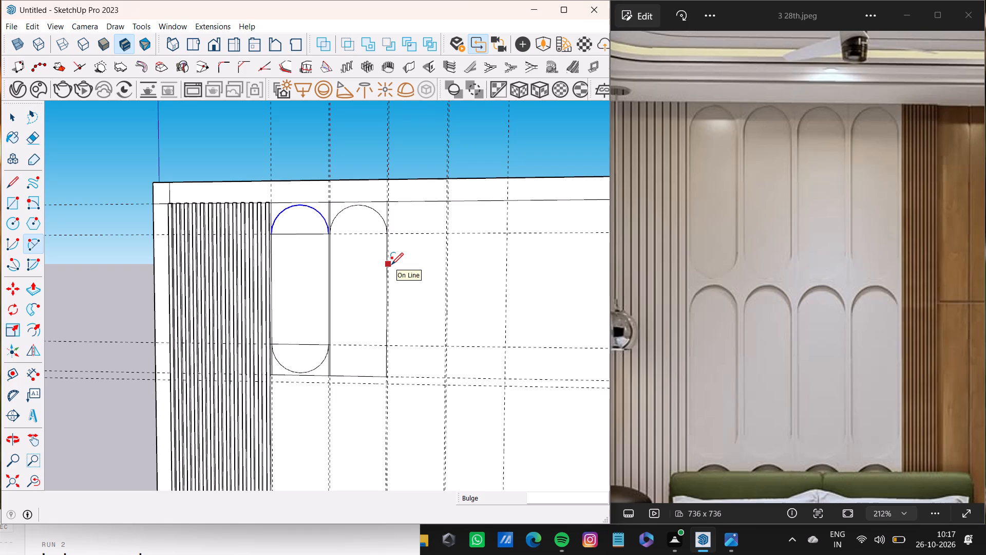
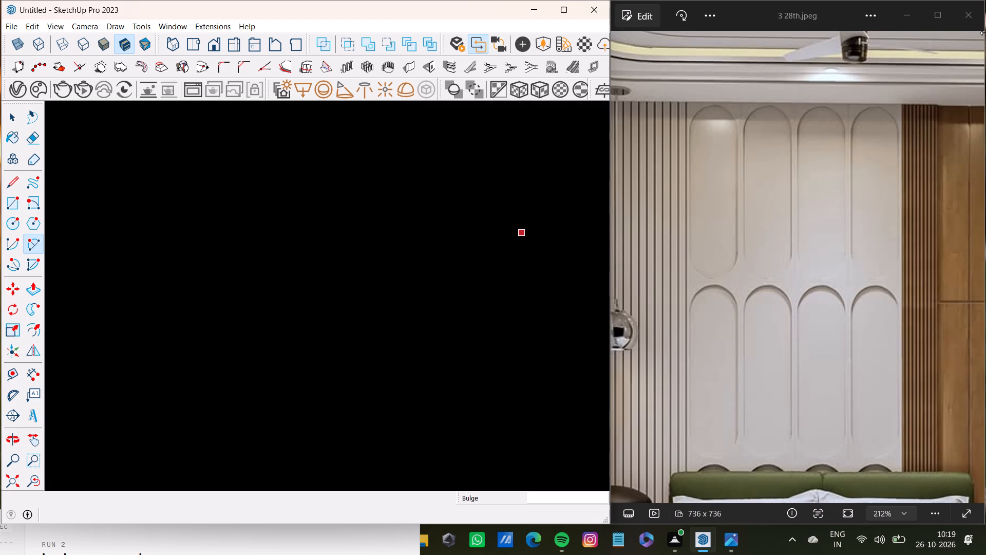
Draw a downward semicircular arc across the second capsule rectangle, with its ends on the lower horizontal guide.
click(29, 482)
scroll(322, 300, down, 8)
shift+middle_drag(313, 379, 313, 346)
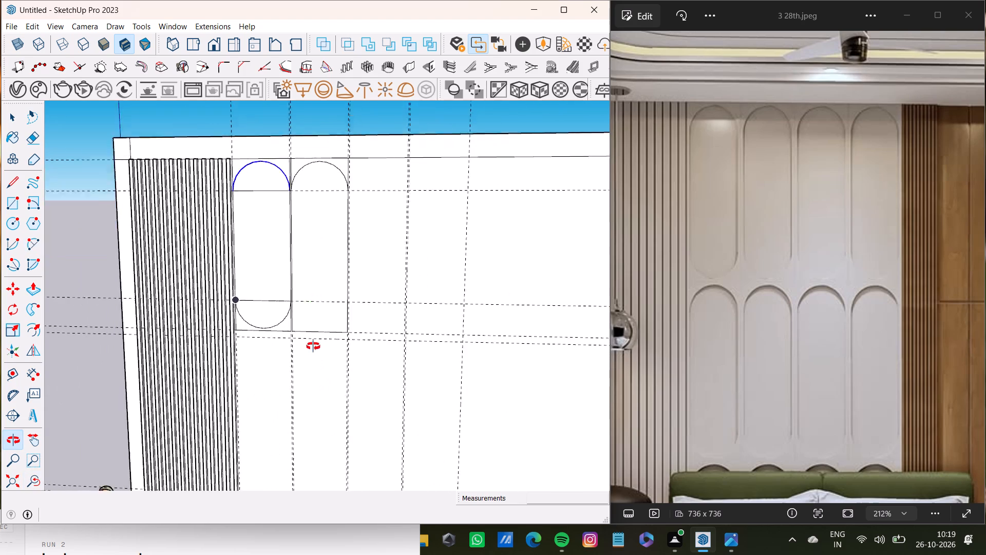
shift+middle_drag(313, 346, 302, 320)
scroll(329, 308, up, 5)
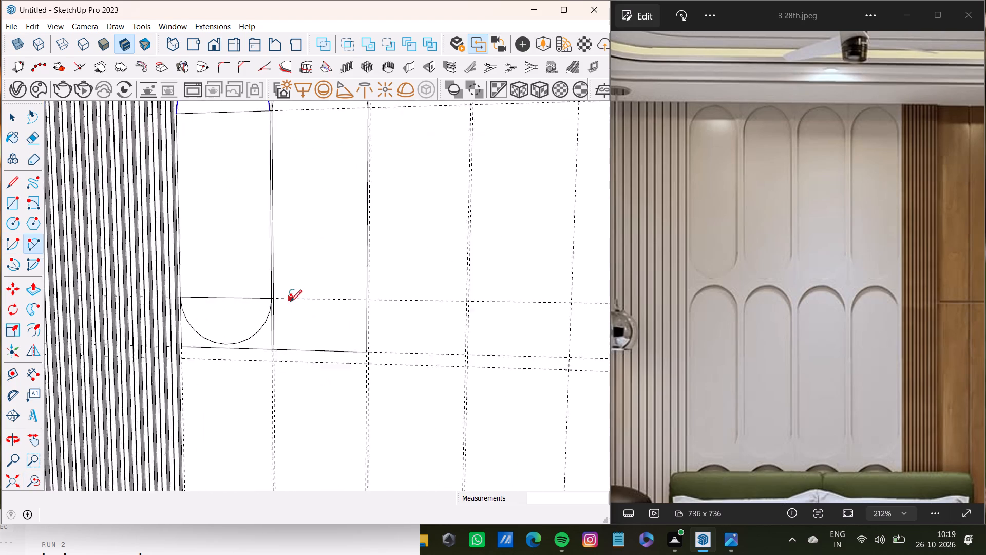
scroll(290, 302, up, 12)
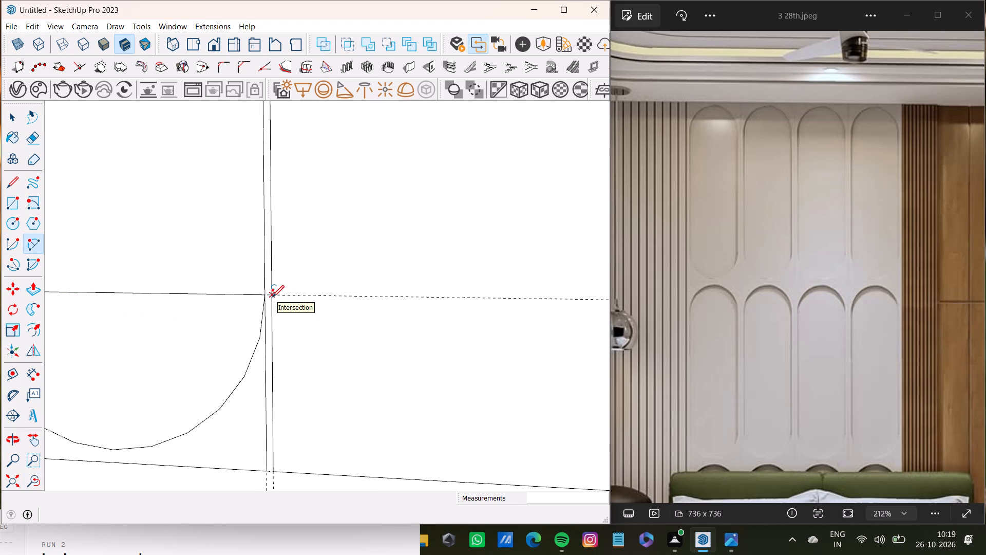
click(272, 297)
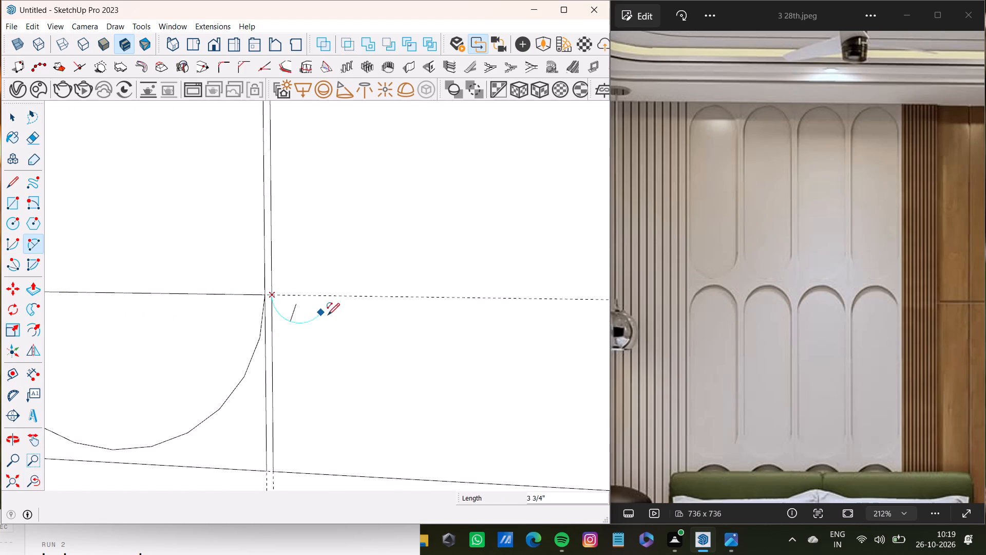
scroll(355, 319, down, 7)
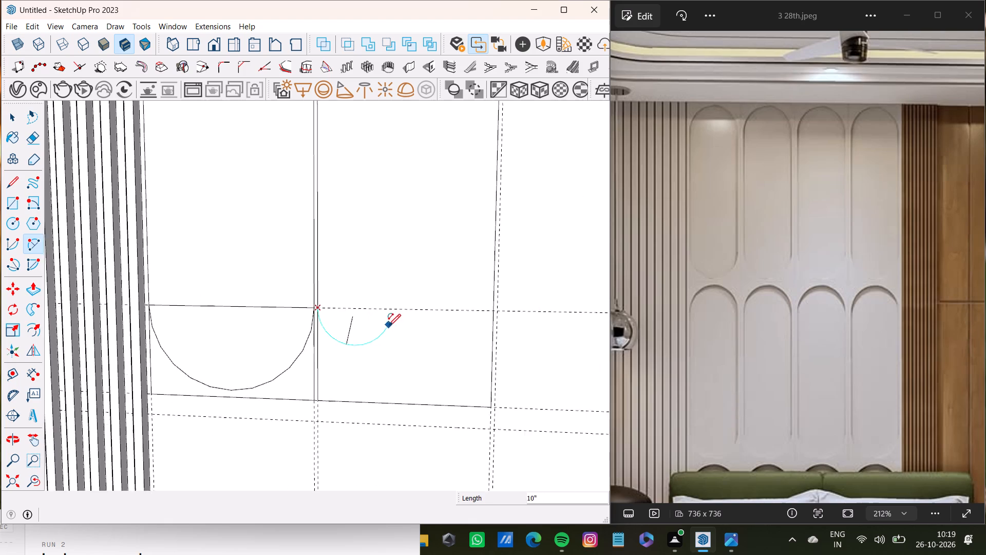
shift+middle_drag(389, 326, 323, 367)
scroll(431, 375, up, 3)
click(421, 346)
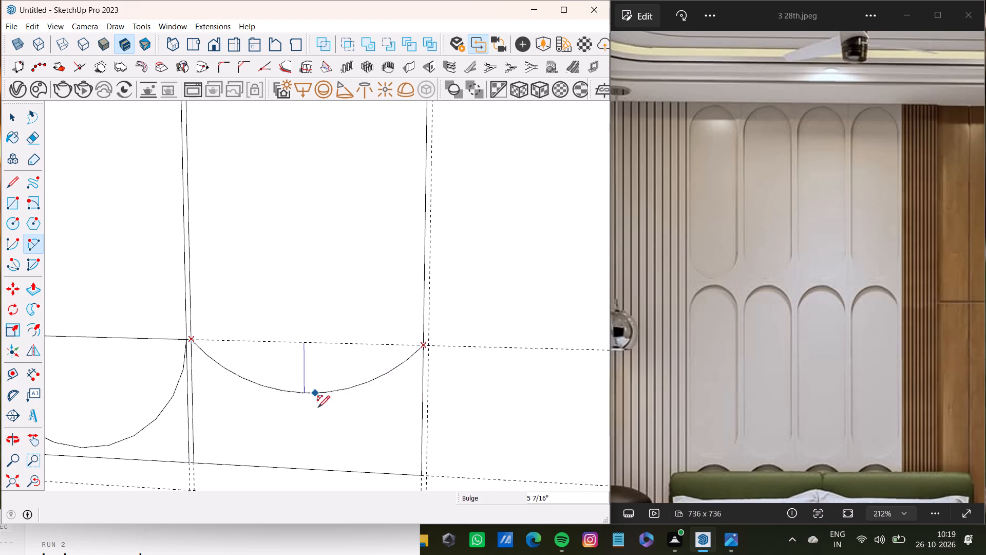
click(311, 459)
scroll(221, 410, down, 11)
key(space)
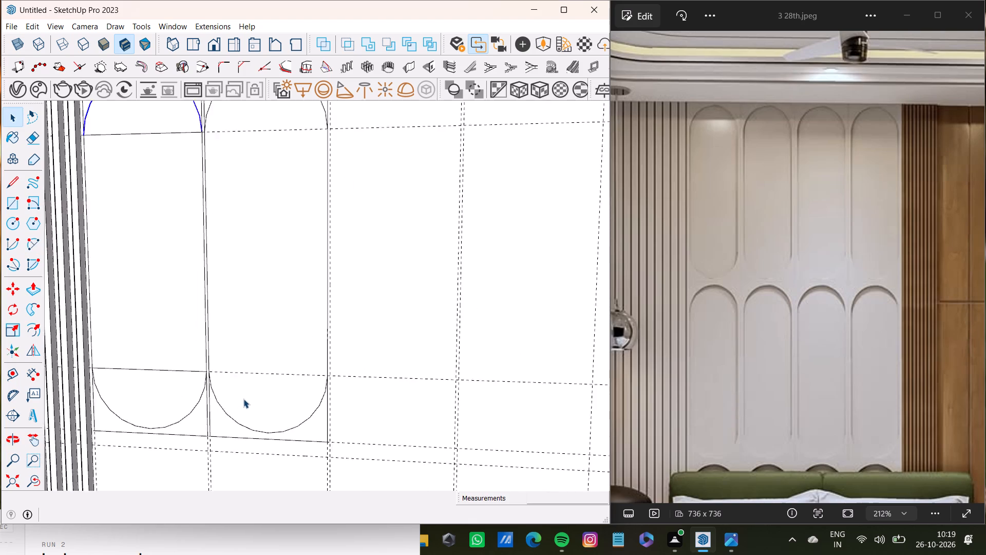
Draw a 1' 11 1/2" by 6' rectangle in the third capsule column, starting at its 0.5" offset guide.
scroll(243, 399, down, 3)
shift+middle_drag(245, 399, 240, 382)
key(a)
scroll(284, 308, up, 8)
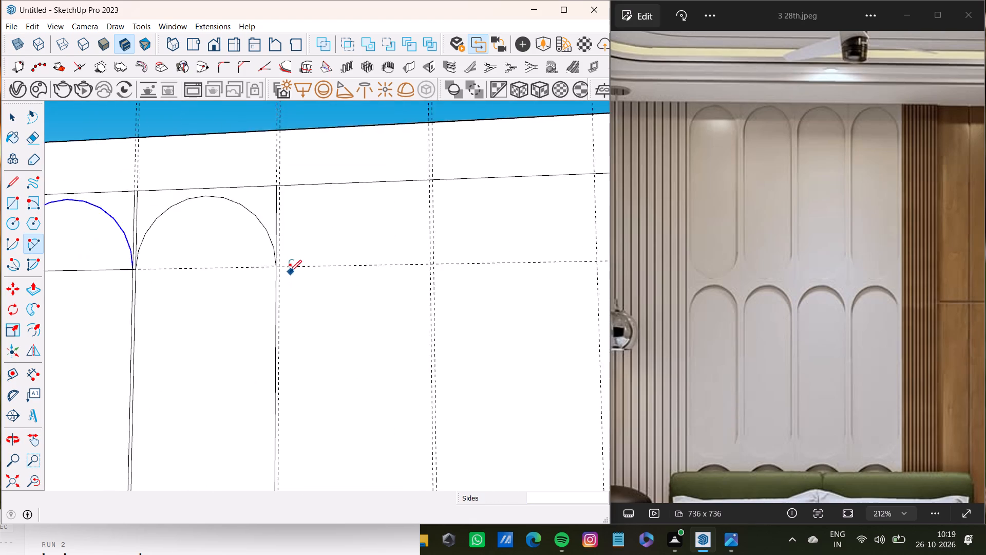
scroll(290, 272, up, 8)
scroll(308, 261, down, 8)
key(space)
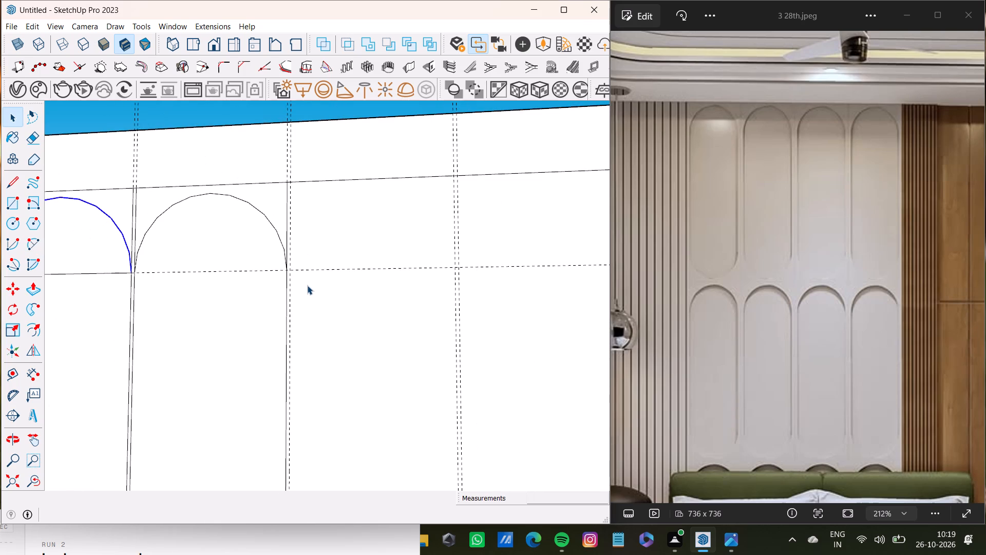
key(t)
key(r)
scroll(307, 192, up, 3)
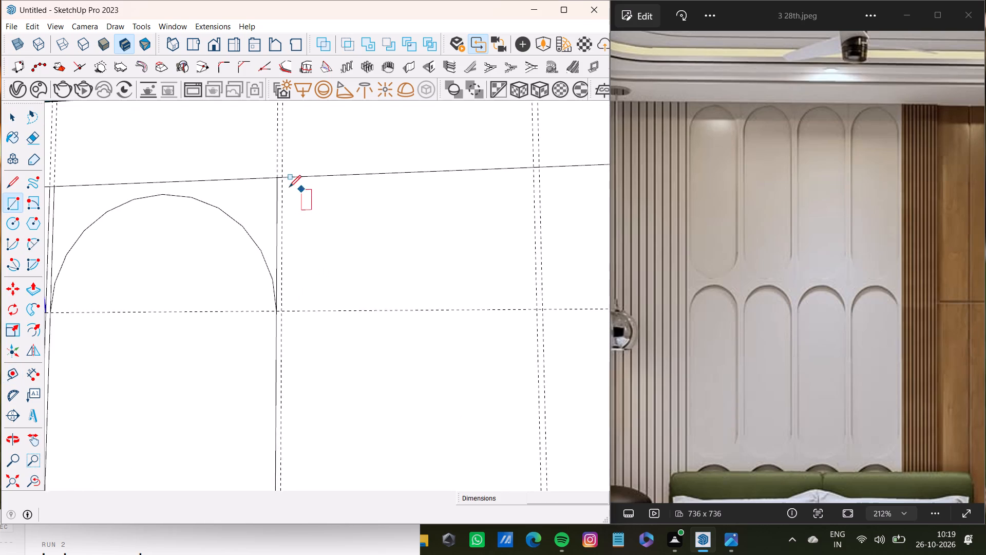
scroll(289, 187, up, 4)
click(281, 176)
scroll(476, 381, down, 9)
shift+middle_drag(495, 385, 429, 274)
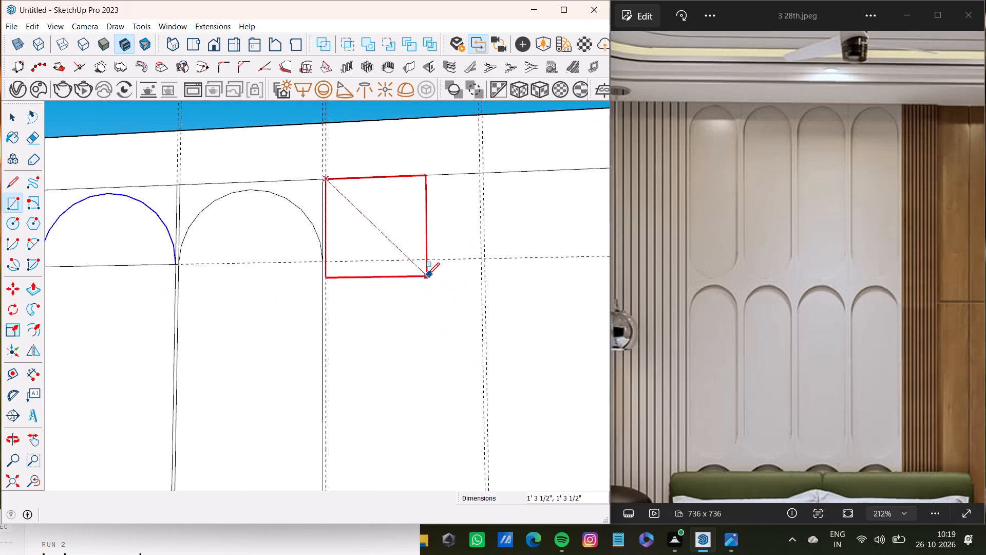
scroll(447, 403, down, 3)
shift+middle_drag(456, 434, 420, 274)
scroll(414, 335, up, 3)
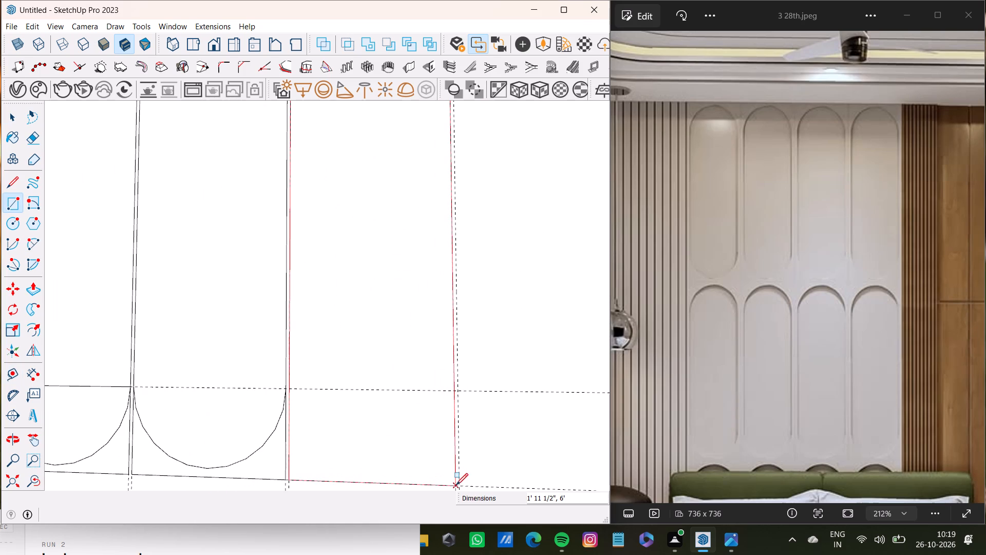
click(456, 485)
Draw an upward semicircular arc across the third rectangle, with its ends on the upper horizontal guide.
scroll(417, 446, down, 7)
middle_drag(402, 434, 418, 434)
key(a)
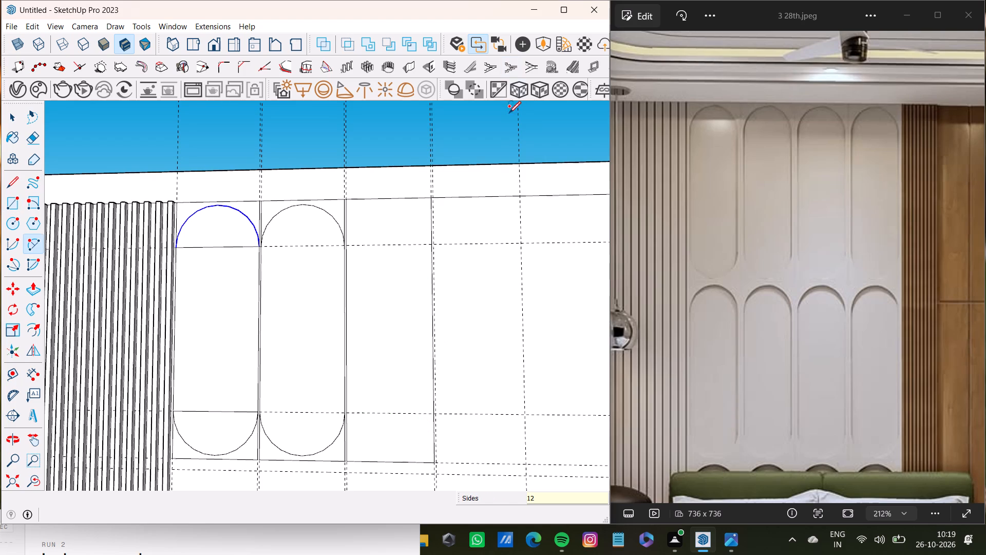
scroll(440, 139, up, 1)
scroll(376, 230, up, 12)
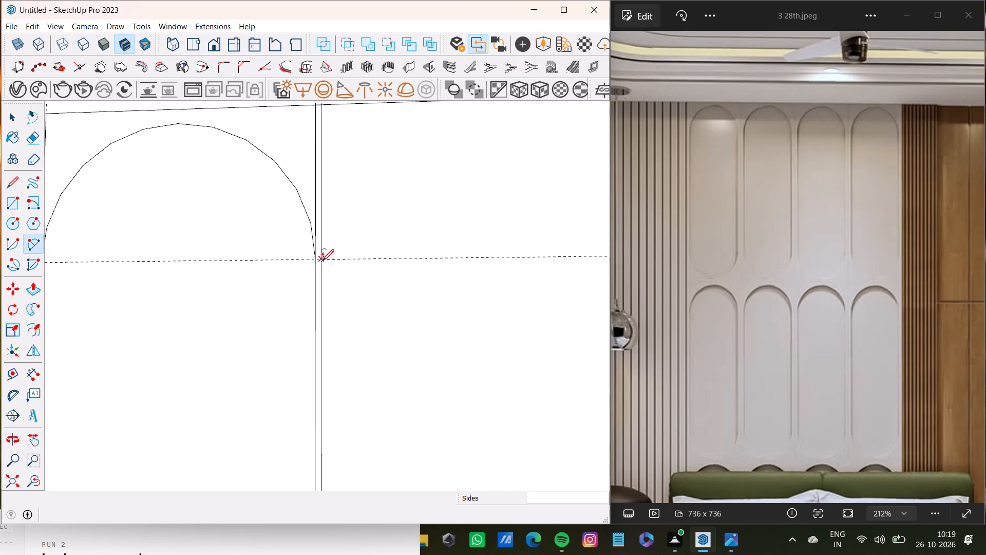
scroll(322, 261, up, 2)
click(321, 255)
scroll(505, 258, down, 5)
shift+middle_drag(510, 258, 308, 286)
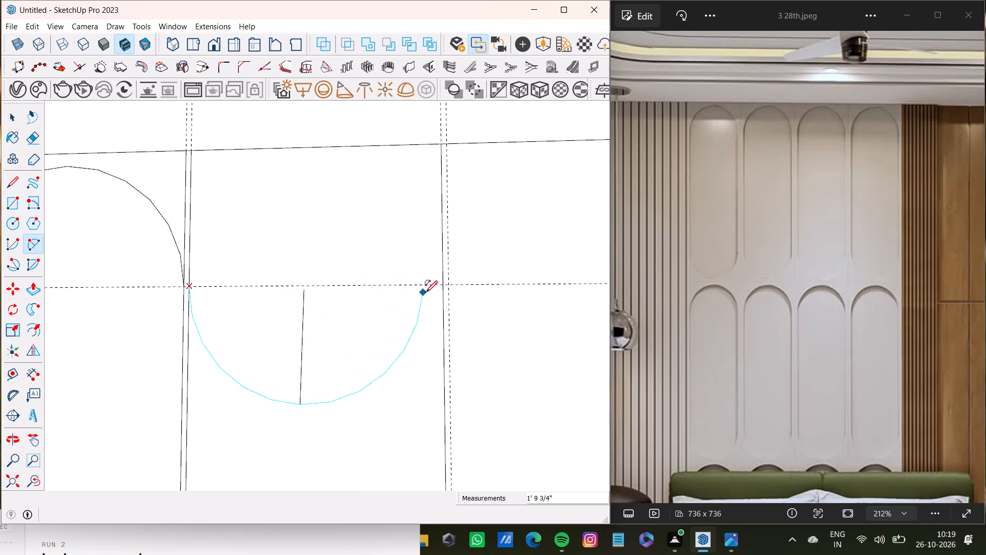
click(443, 286)
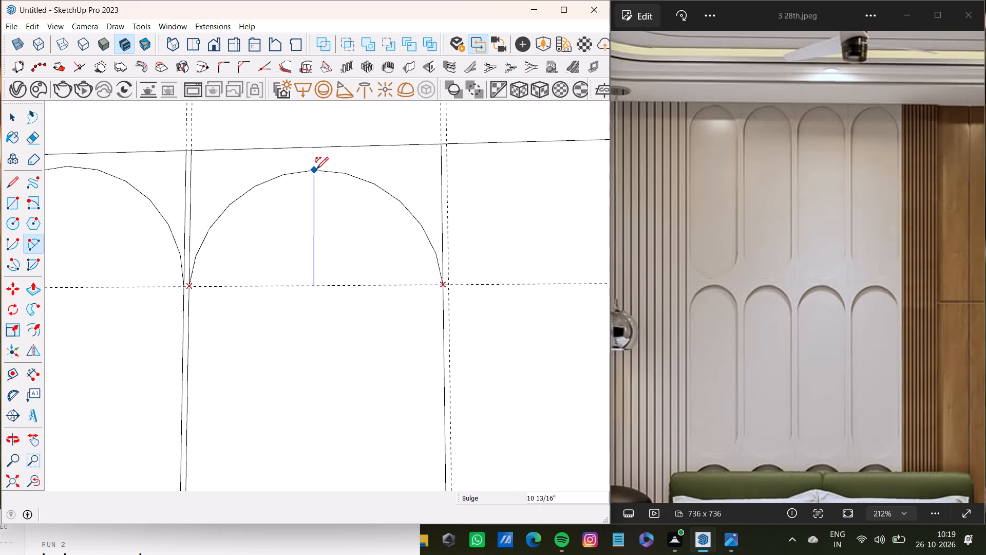
click(316, 165)
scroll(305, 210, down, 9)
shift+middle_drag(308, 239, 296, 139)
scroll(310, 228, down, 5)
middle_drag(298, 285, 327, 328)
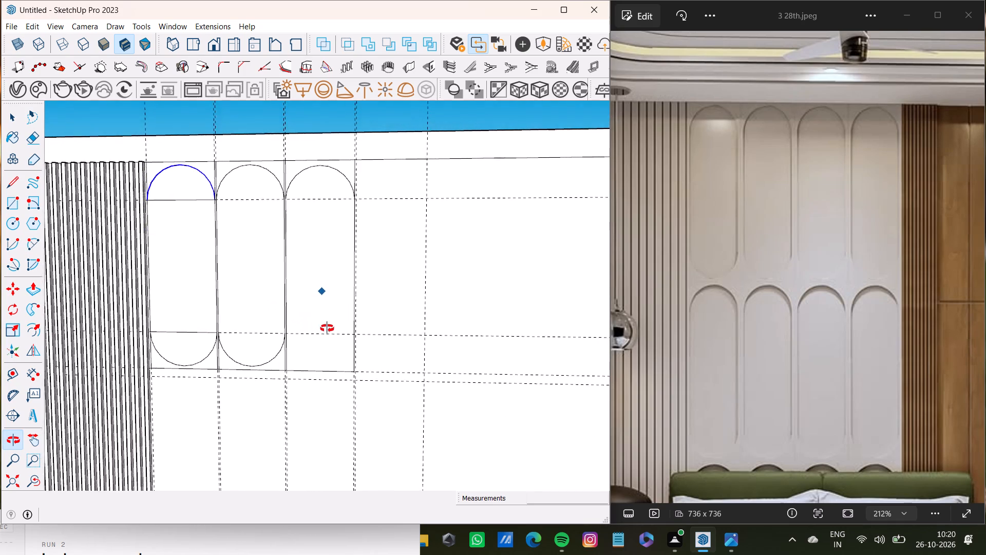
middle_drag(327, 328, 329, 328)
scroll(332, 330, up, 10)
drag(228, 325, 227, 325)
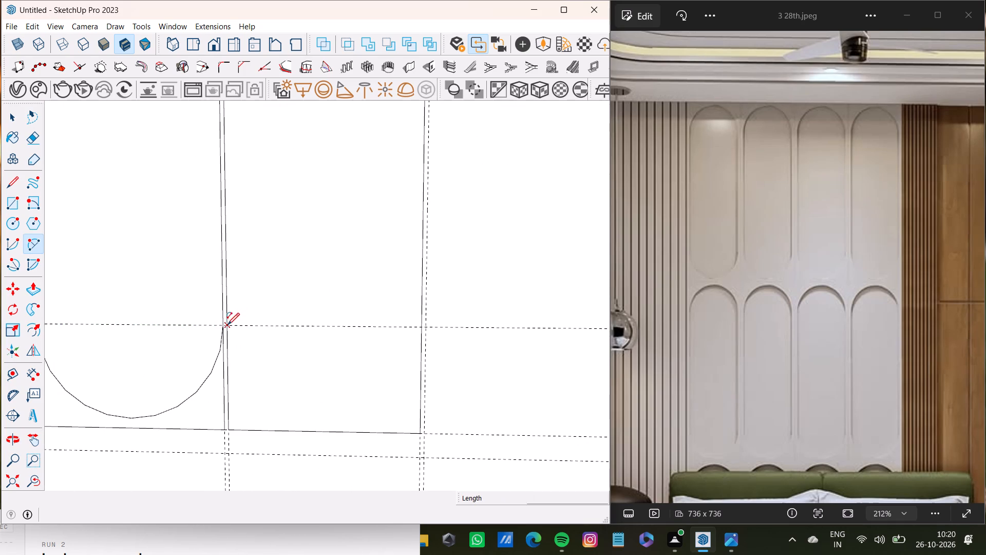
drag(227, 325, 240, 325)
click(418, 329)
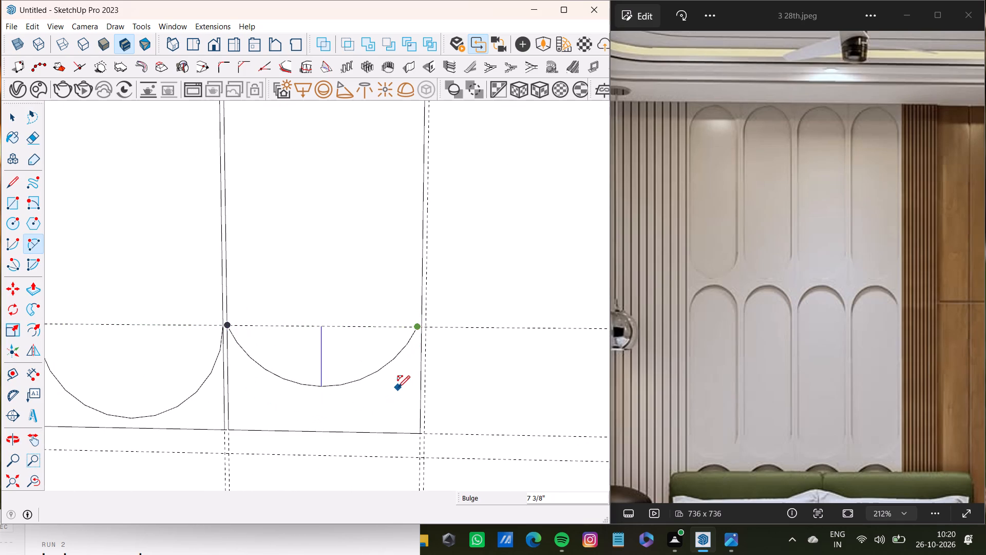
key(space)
Draw a downward semicircular arc with a 1' 11 1/2" chord across the third rectangle, along the lower horizontal guide.
key(a)
scroll(254, 335, up, 8)
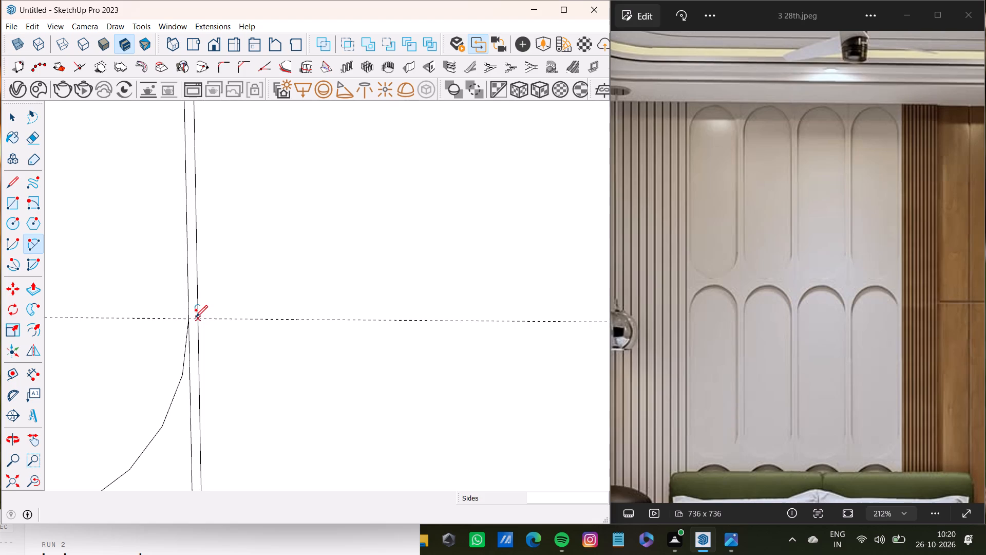
click(198, 317)
scroll(369, 365, down, 6)
shift+middle_drag(440, 363, 346, 357)
scroll(388, 352, up, 2)
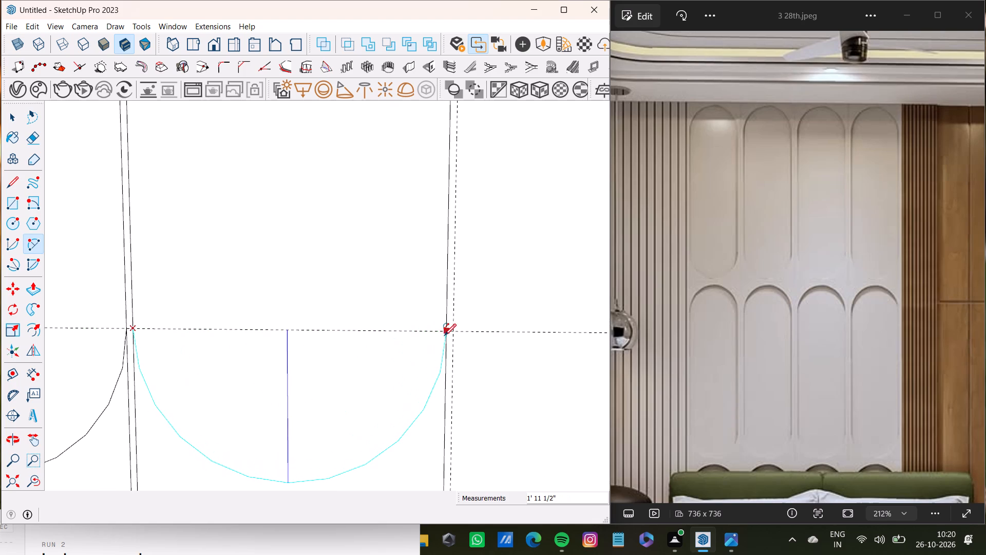
click(446, 333)
scroll(302, 441, down, 4)
shift+middle_drag(301, 441, 336, 393)
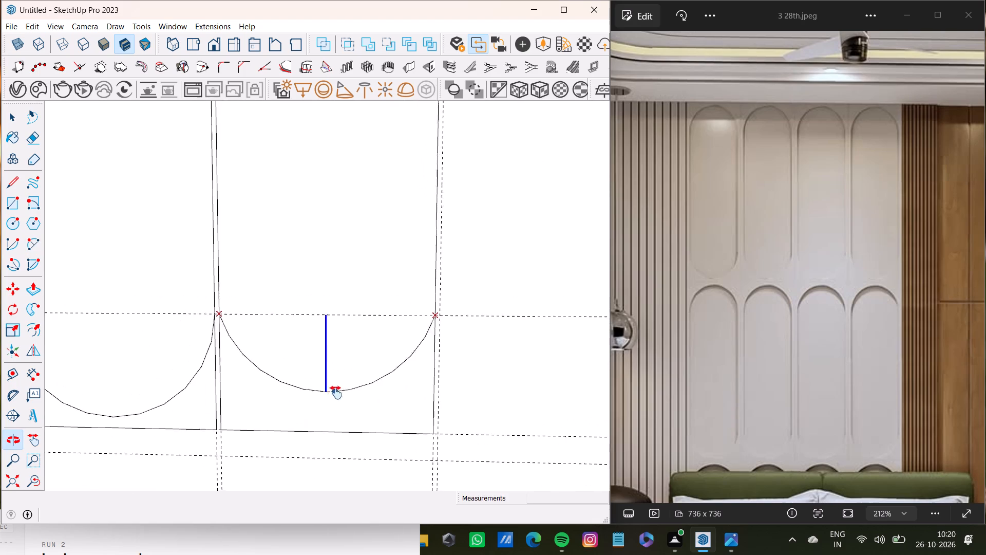
shift+middle_drag(336, 393, 334, 394)
click(322, 420)
Draw a 1' 11 1/2" by 6' rectangle in the fourth capsule column, starting at its 0.5" offset guide.
scroll(310, 410, down, 15)
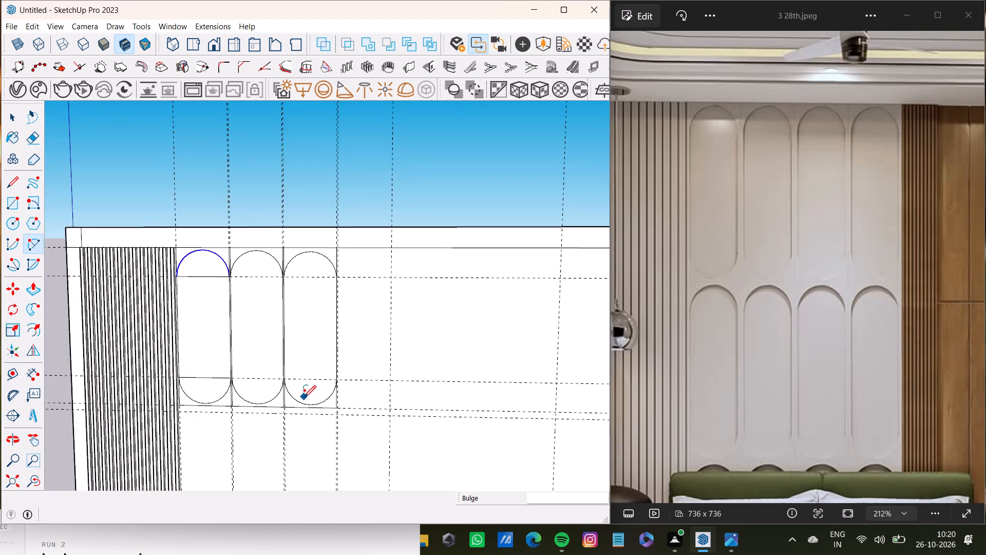
shift+middle_drag(304, 397, 299, 433)
scroll(347, 308, up, 2)
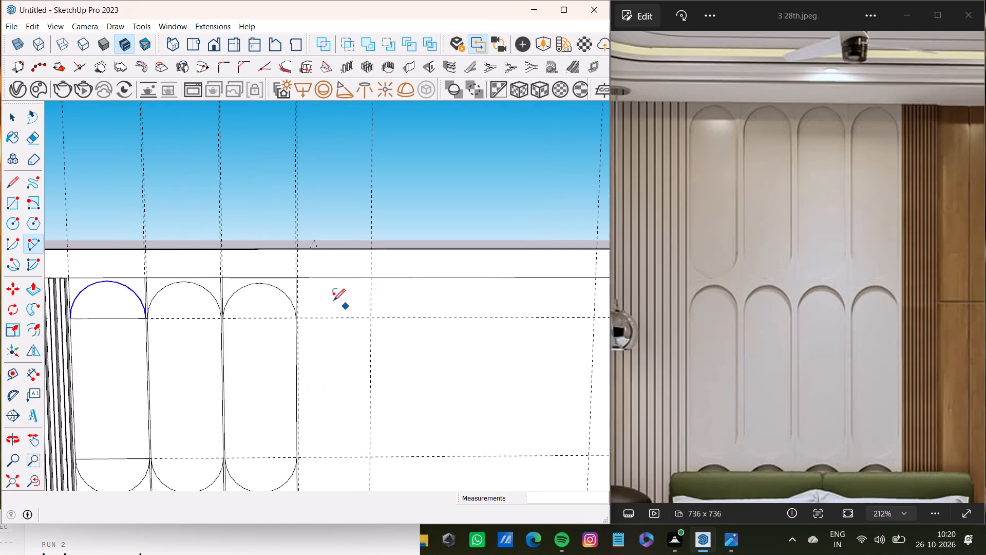
scroll(333, 301, up, 15)
key(space)
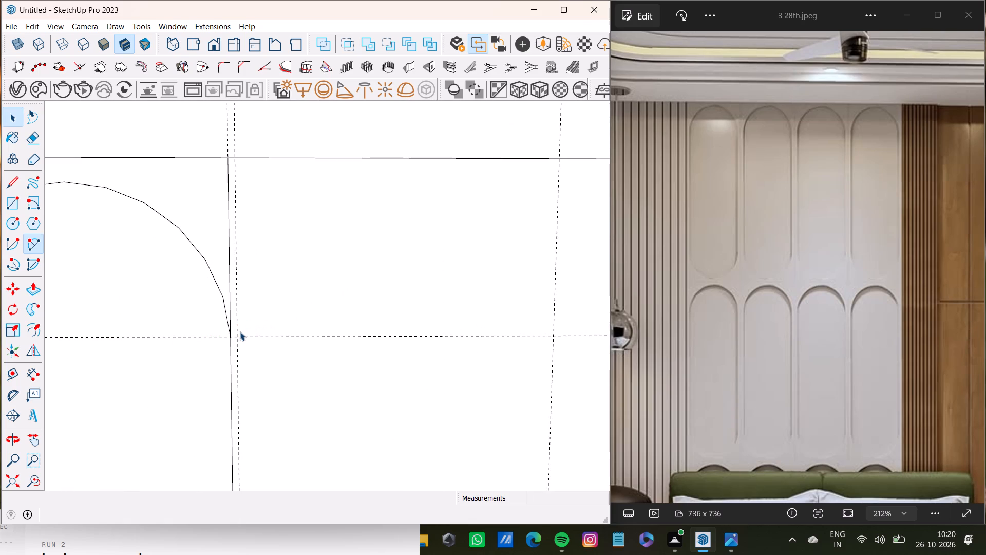
key(r)
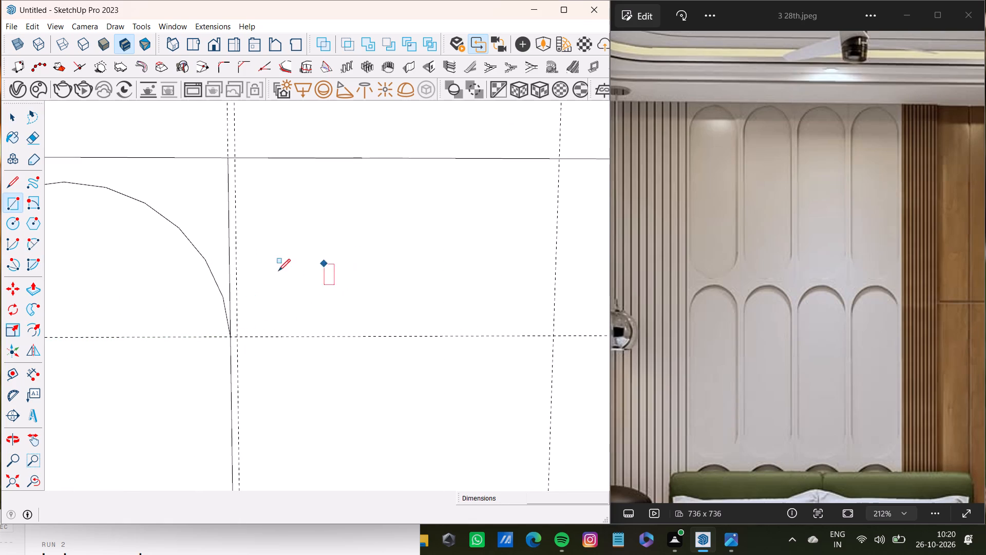
scroll(230, 177, up, 8)
click(236, 141)
scroll(348, 273, down, 10)
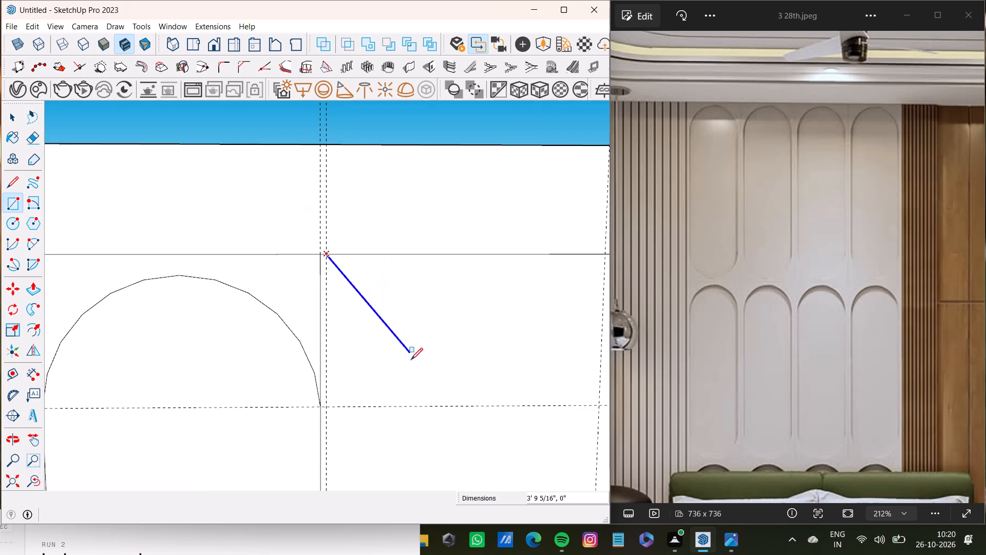
shift+middle_drag(411, 376, 254, 250)
scroll(370, 314, down, 6)
shift+middle_drag(376, 400, 328, 236)
scroll(327, 339, down, 3)
shift+middle_drag(328, 366, 320, 358)
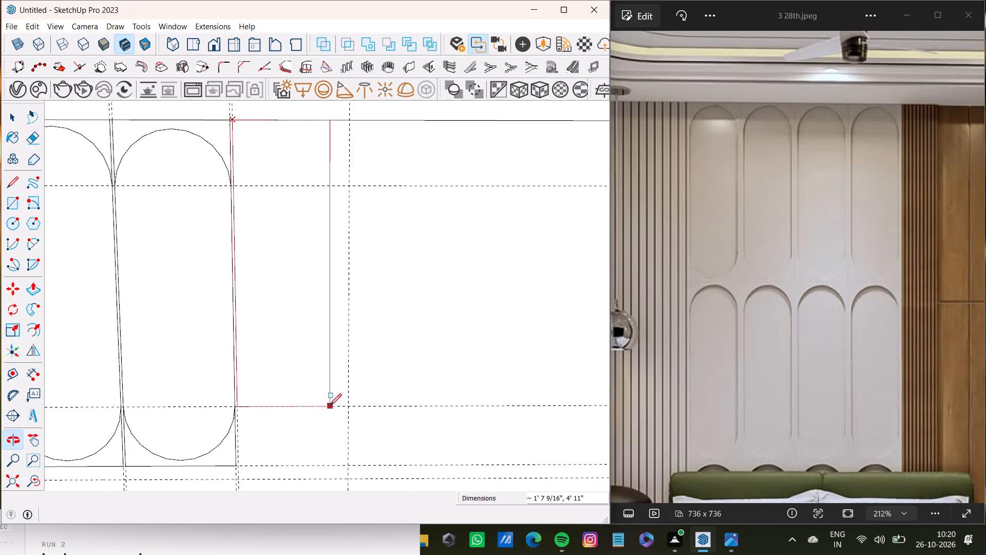
scroll(329, 413, down, 2)
middle_drag(328, 415, 319, 328)
scroll(322, 338, up, 5)
click(340, 386)
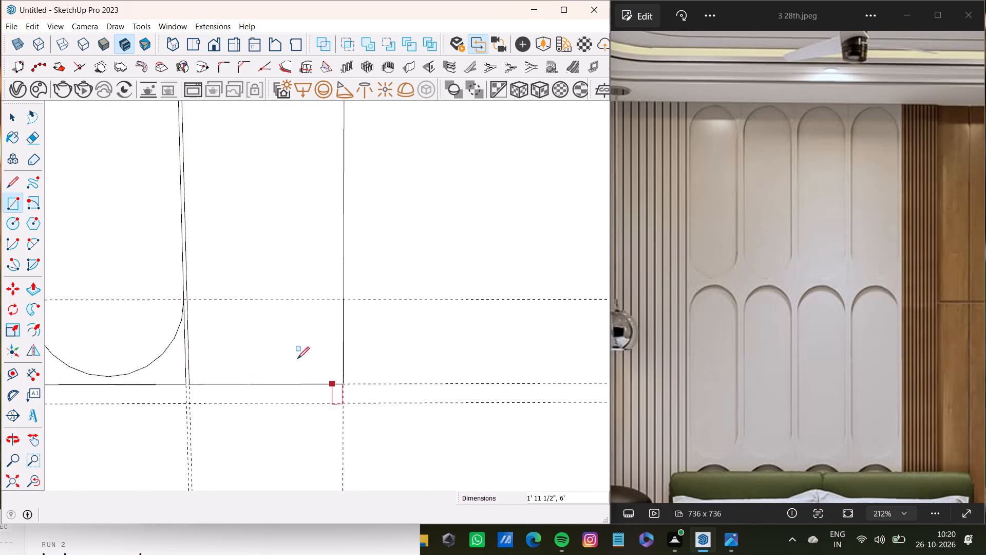
Draw an upward semicircular arc with an 11 3/4" bulge across the fourth rectangle, with its ends on the upper horizontal guide.
scroll(285, 340, down, 5)
shift+middle_drag(277, 289, 264, 367)
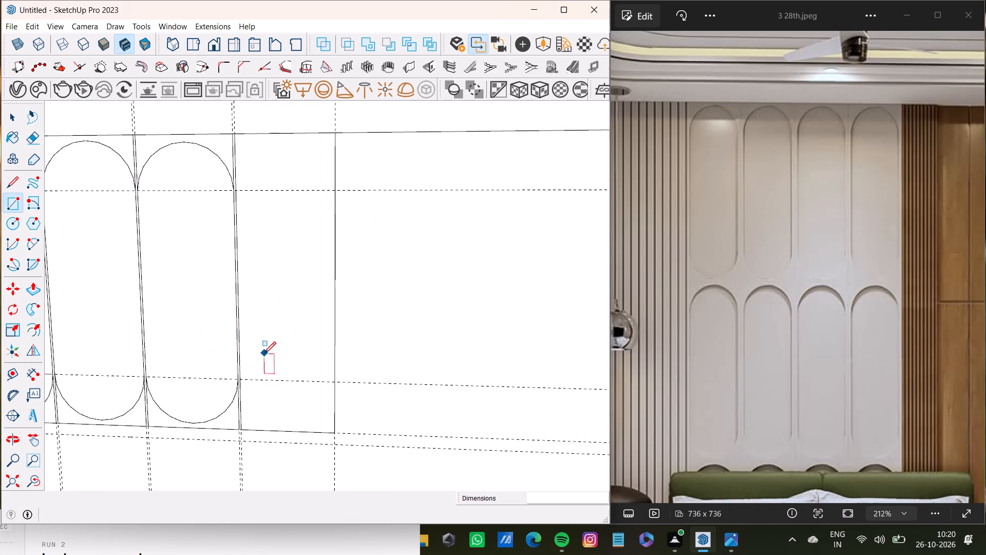
key(a)
scroll(247, 190, up, 9)
shift+middle_drag(247, 187, 270, 265)
middle_drag(250, 265, 232, 265)
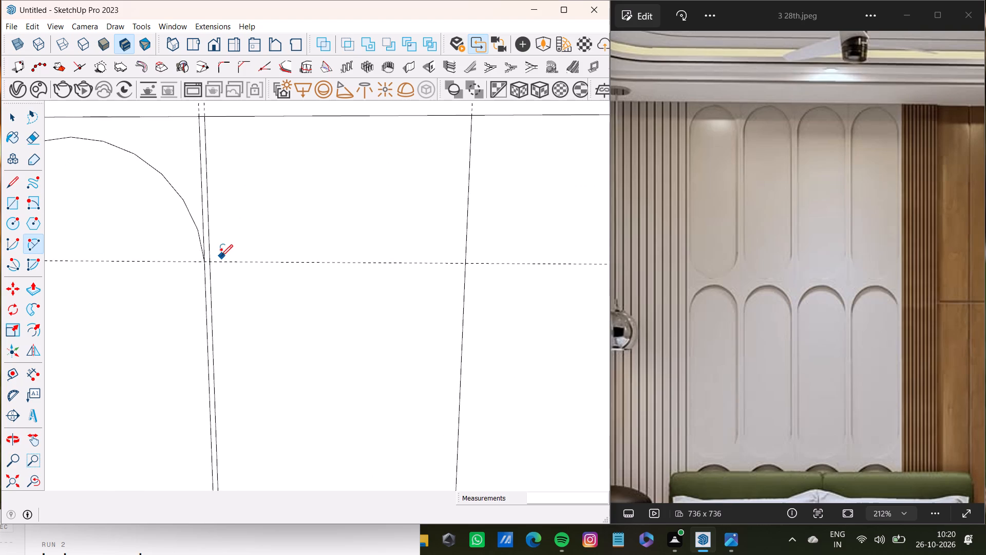
scroll(221, 256, up, 2)
click(211, 264)
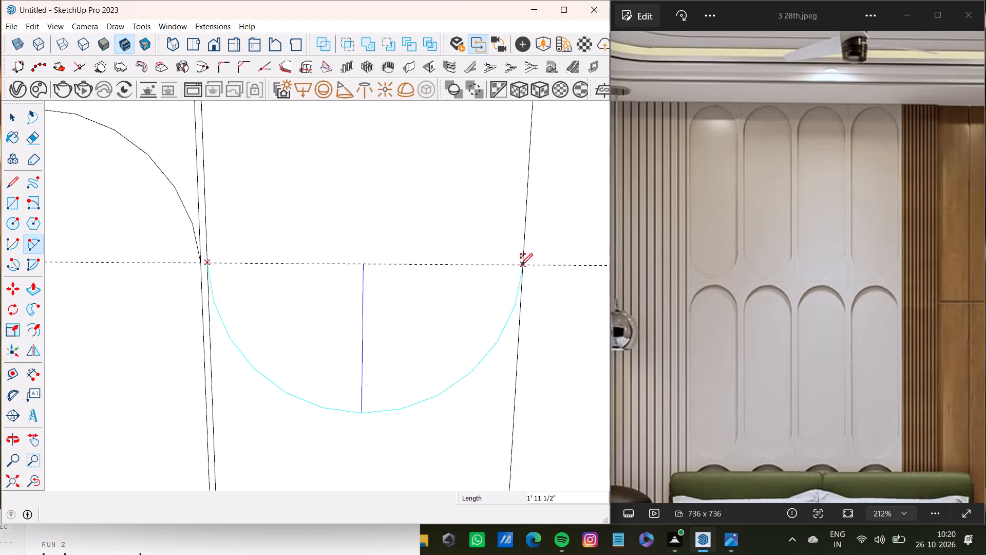
click(521, 265)
scroll(357, 156, down, 4)
shift+middle_drag(365, 174, 377, 238)
middle_click(377, 237)
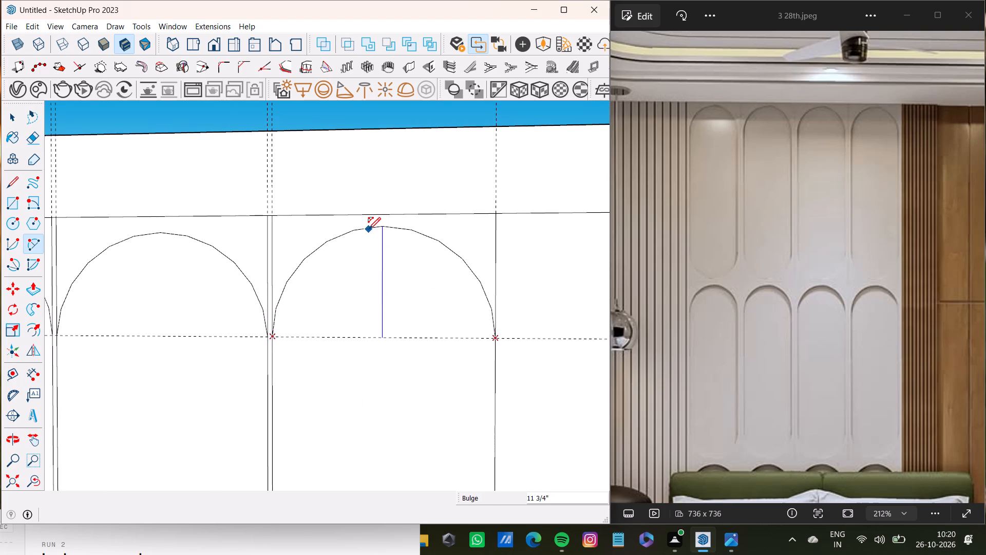
click(367, 235)
Draw a downward semicircular arc with a 1' 11 1/2" chord and about 10 5/8" bulge across the fourth rectangle, along the lower horizontal guide.
scroll(368, 235, down, 4)
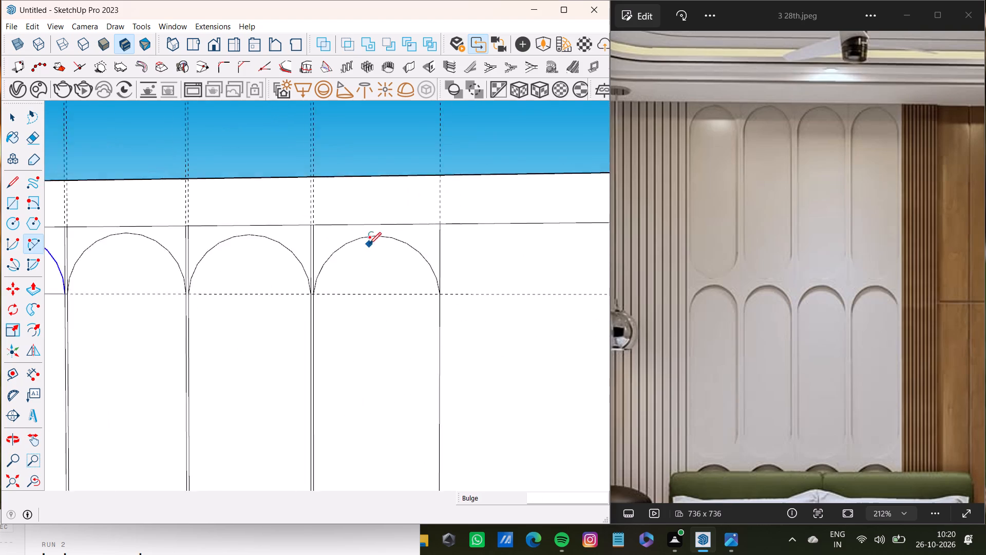
scroll(369, 244, down, 10)
shift+middle_drag(384, 300, 327, 163)
scroll(335, 206, up, 12)
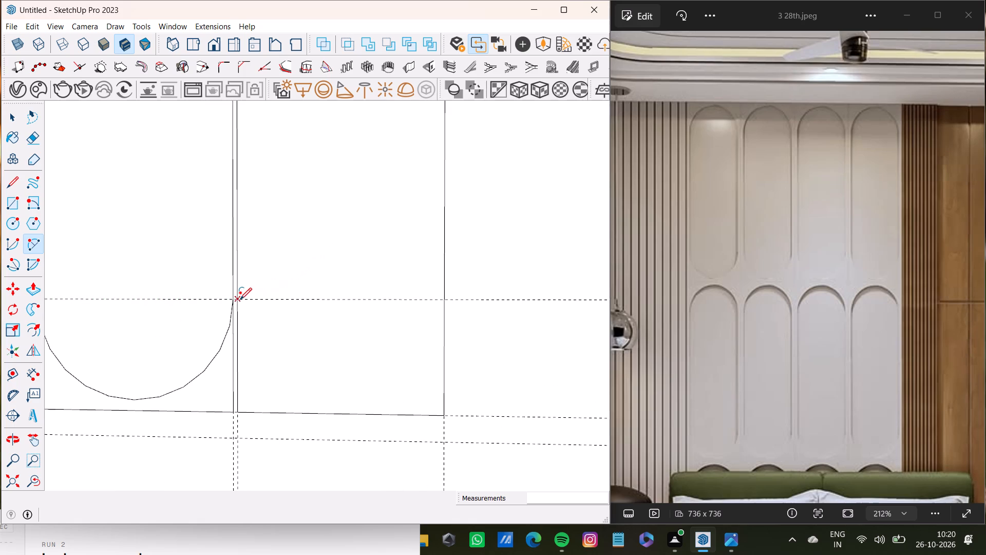
drag(238, 299, 246, 299)
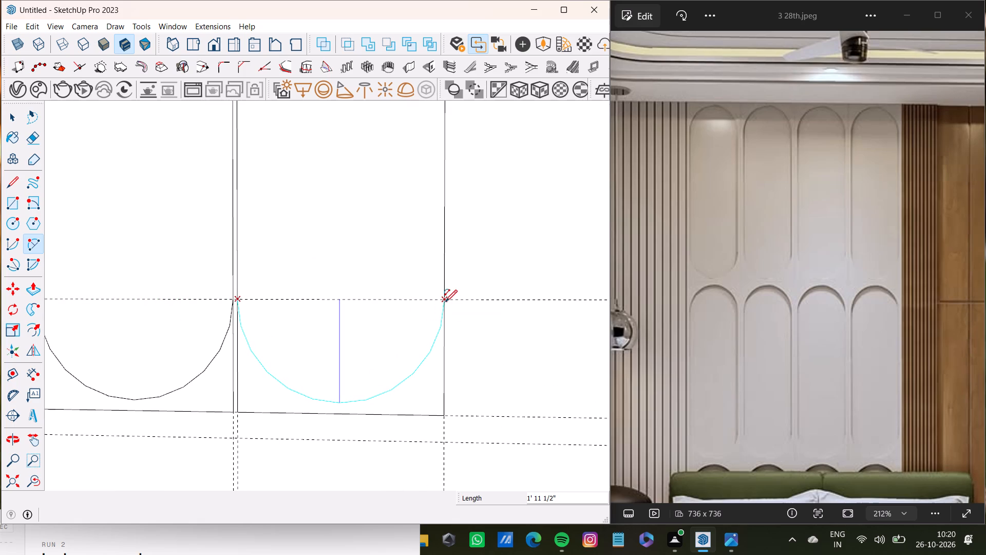
click(445, 302)
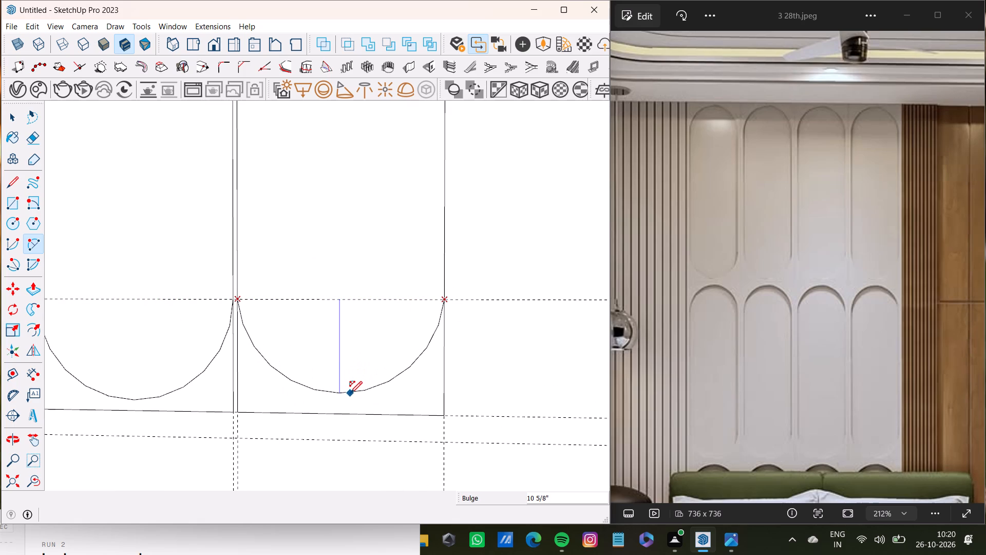
click(350, 394)
key(space)
Delete the horizontal line beneath the upper arc of the first capsule.
scroll(389, 375, down, 13)
shift+middle_drag(366, 355, 343, 375)
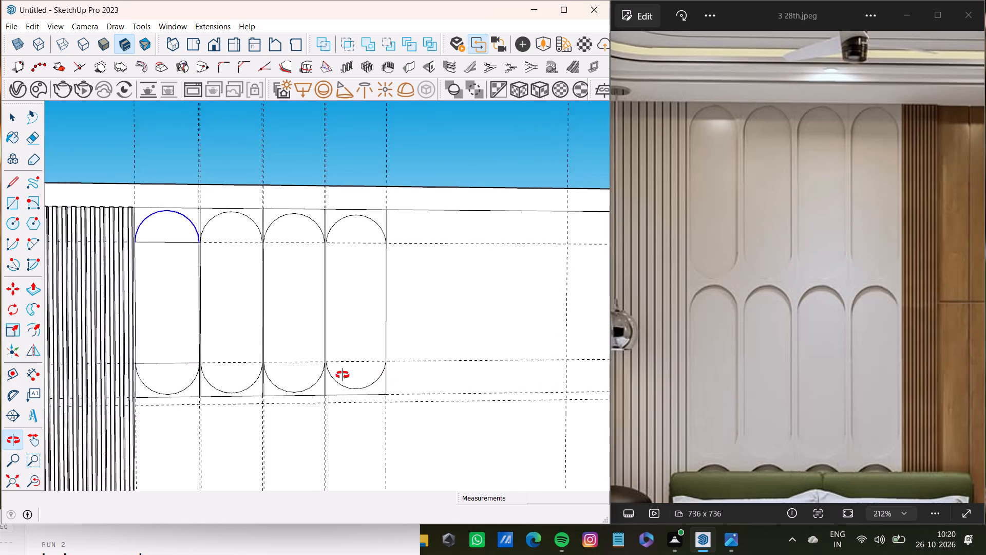
shift+middle_drag(343, 375, 440, 397)
key(space)
scroll(257, 257, up, 2)
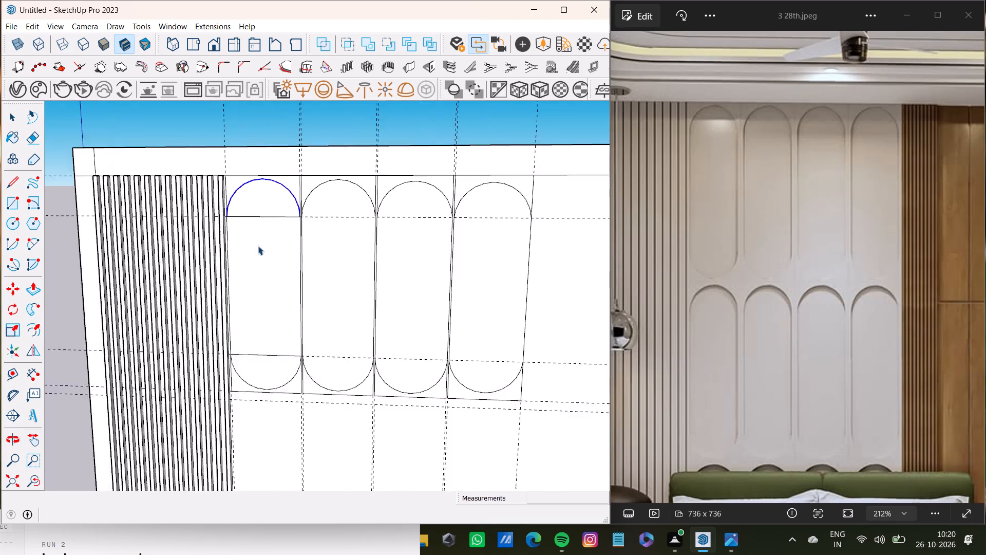
scroll(258, 246, up, 7)
click(274, 208)
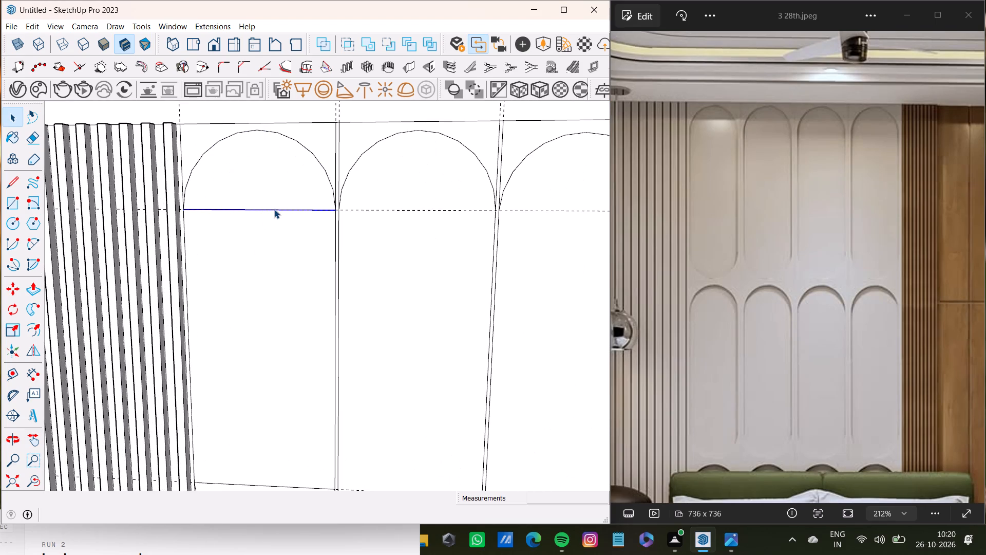
key(Delete)
Delete the horizontal line above the lower arc of the first capsule.
scroll(284, 435, down, 8)
middle_drag(310, 418, 317, 384)
shift+scroll(314, 408, up, 1)
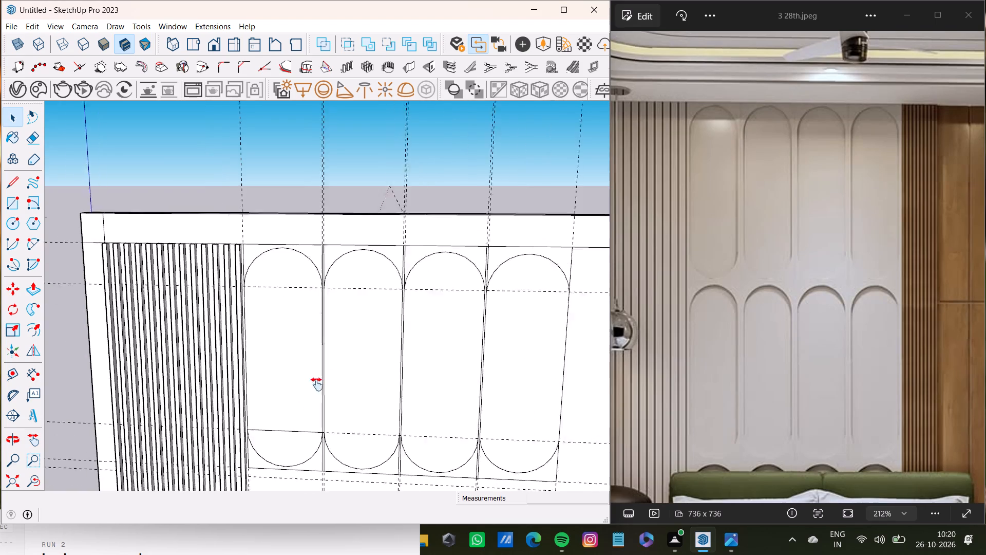
shift+scroll(317, 384, up, 1)
middle_drag(317, 384, 319, 375)
click(305, 422)
click(307, 425)
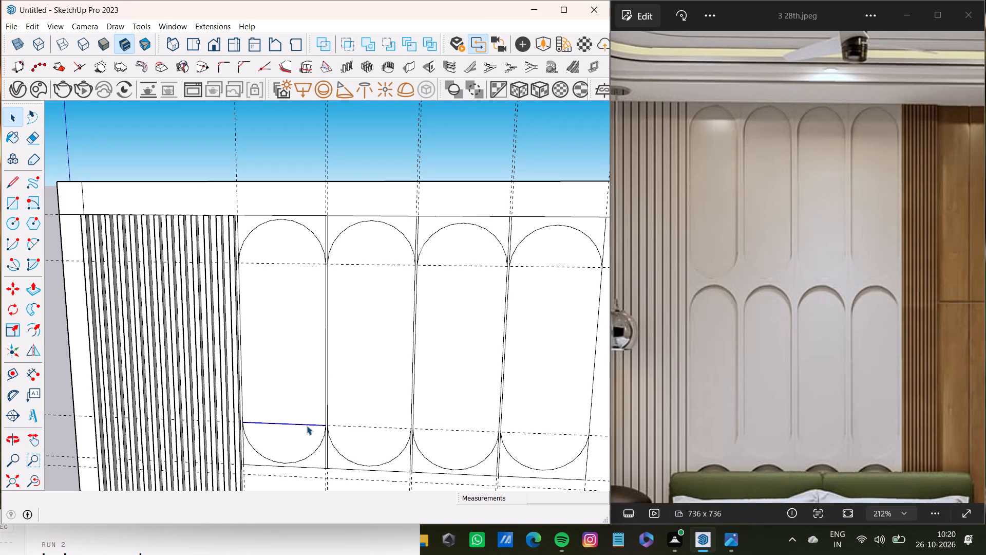
key(Delete)
key(space)
Add a horizontal guide 1'1" below the guide that marks the top of the second capsule row.
scroll(292, 374, down, 9)
shift+middle_drag(328, 360, 313, 230)
scroll(313, 230, down, 1)
scroll(317, 294, up, 7)
middle_drag(334, 290, 287, 263)
shift+scroll(282, 264, down, 4)
shift+middle_drag(282, 289, 306, 286)
key(t)
scroll(244, 281, up, 6)
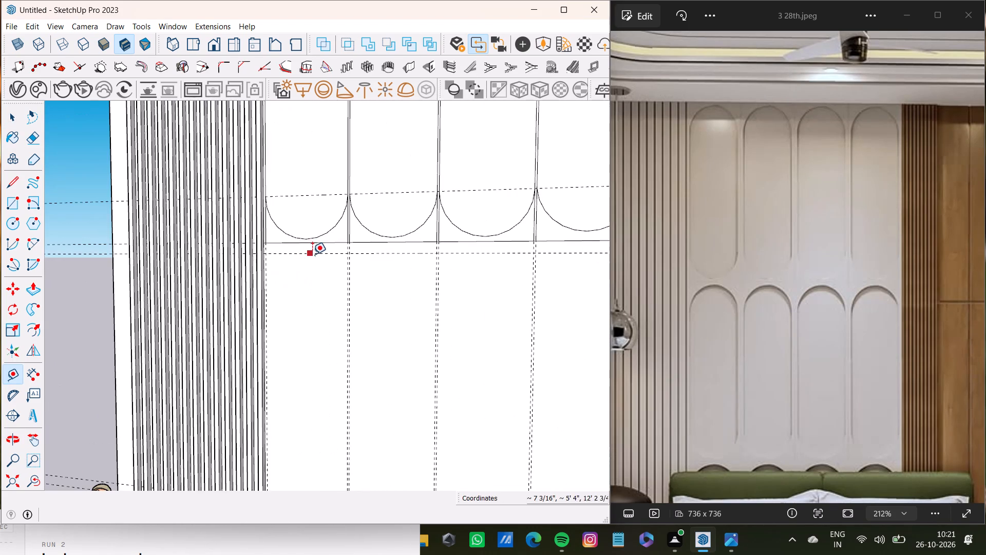
click(317, 254)
scroll(348, 322, down, 4)
shift+middle_drag(351, 328, 356, 312)
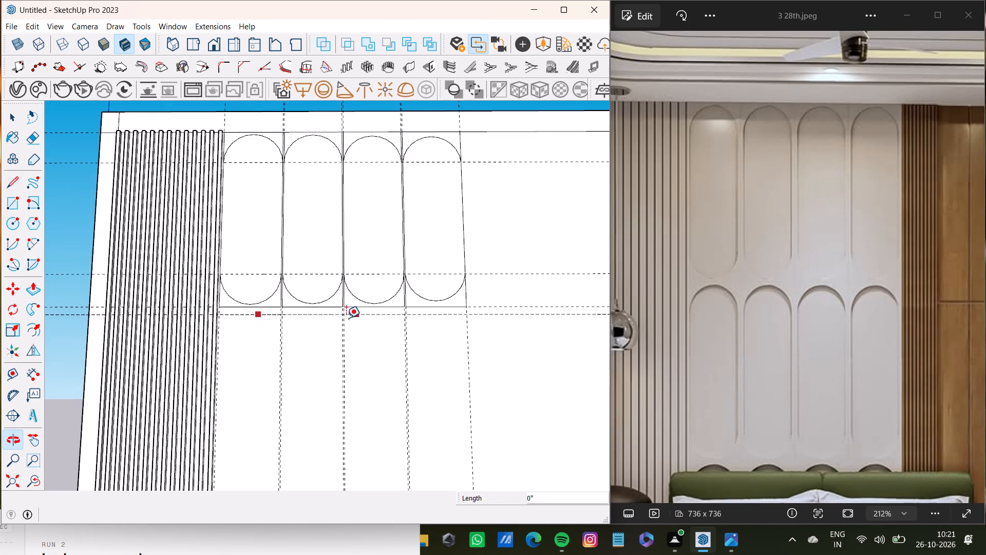
text(1'1")
key(Return)
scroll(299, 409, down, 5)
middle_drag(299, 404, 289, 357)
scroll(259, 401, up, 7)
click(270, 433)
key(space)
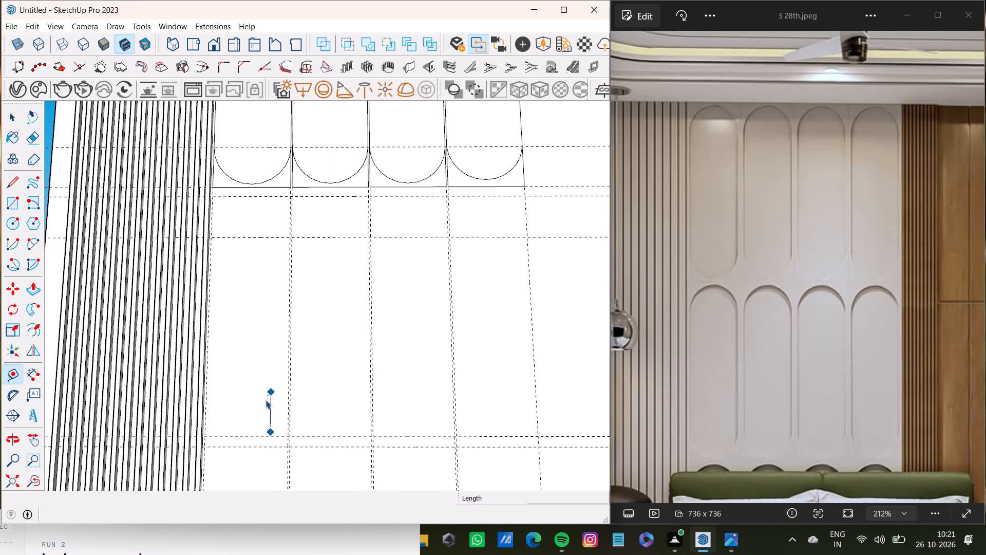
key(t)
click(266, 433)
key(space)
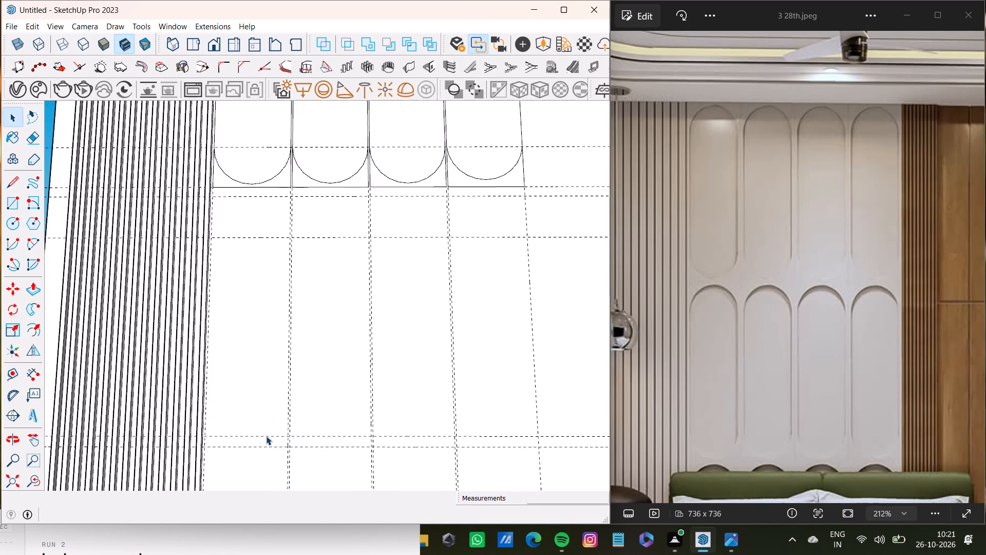
Add a horizontal guide 1'1" above the guide that marks the bottom of the second capsule row.
key(t)
click(272, 435)
text(1'1")
key(Return)
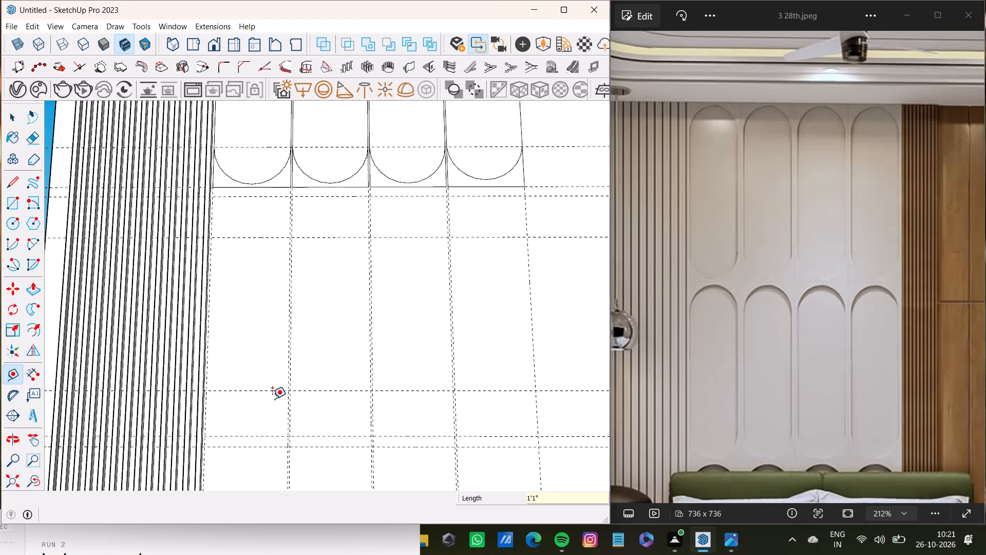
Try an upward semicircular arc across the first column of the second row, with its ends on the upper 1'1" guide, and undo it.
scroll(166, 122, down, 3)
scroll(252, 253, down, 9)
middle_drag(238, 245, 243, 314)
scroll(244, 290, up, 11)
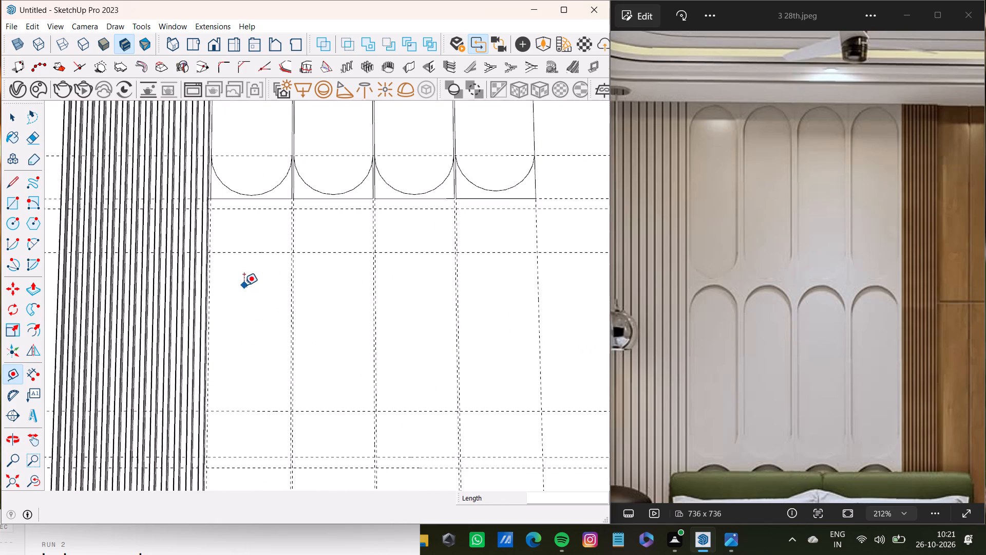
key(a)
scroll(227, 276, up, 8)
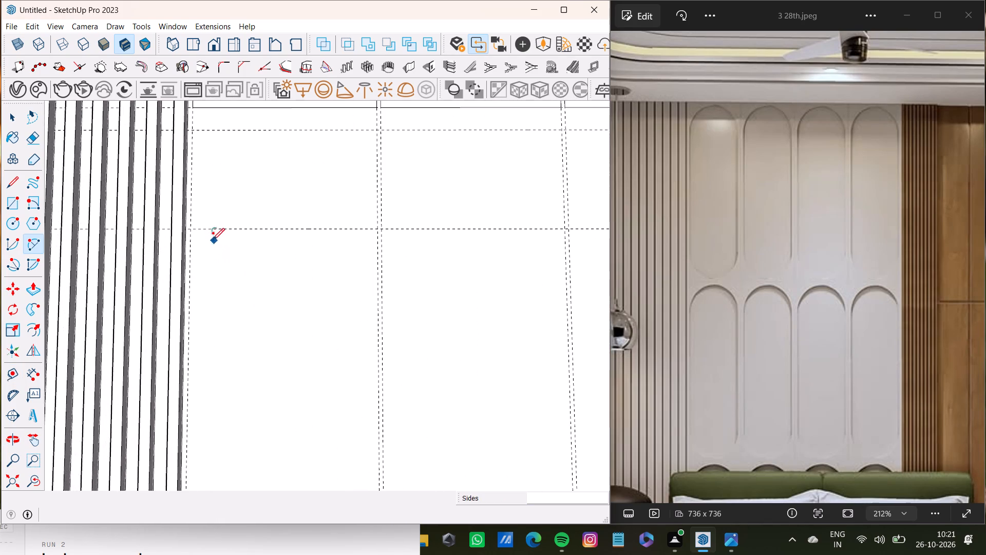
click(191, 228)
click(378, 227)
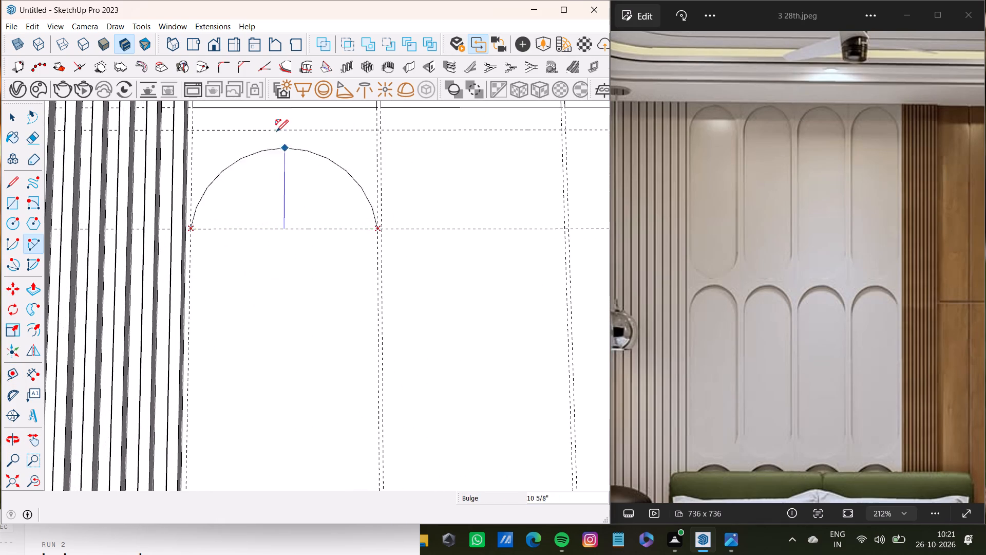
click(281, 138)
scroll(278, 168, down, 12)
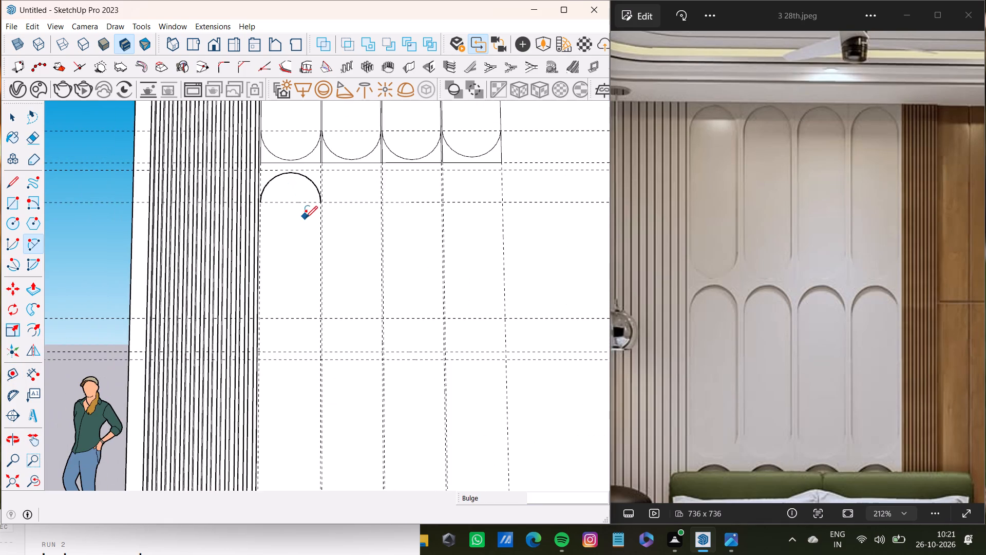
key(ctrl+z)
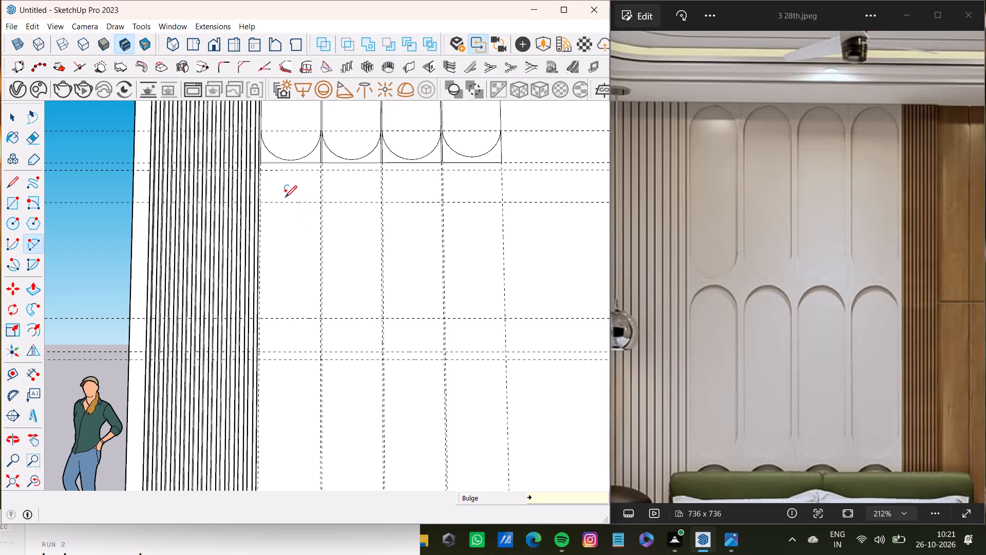
Draw a 2' 1/2" by 6' rectangle in the first column of the second row, between its top and bottom guides.
key(r)
scroll(273, 174, up, 8)
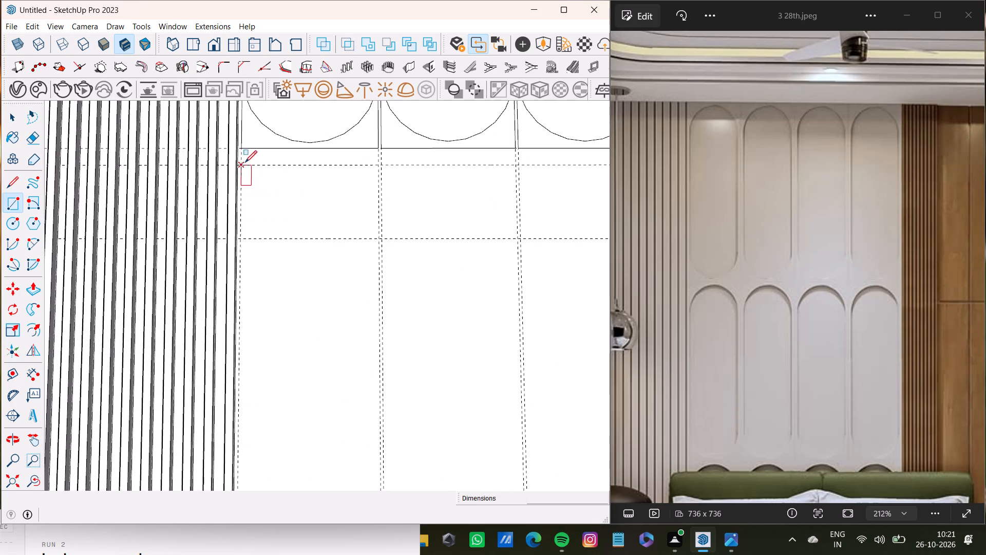
drag(243, 164, 247, 175)
scroll(301, 270, down, 7)
middle_drag(305, 335, 300, 247)
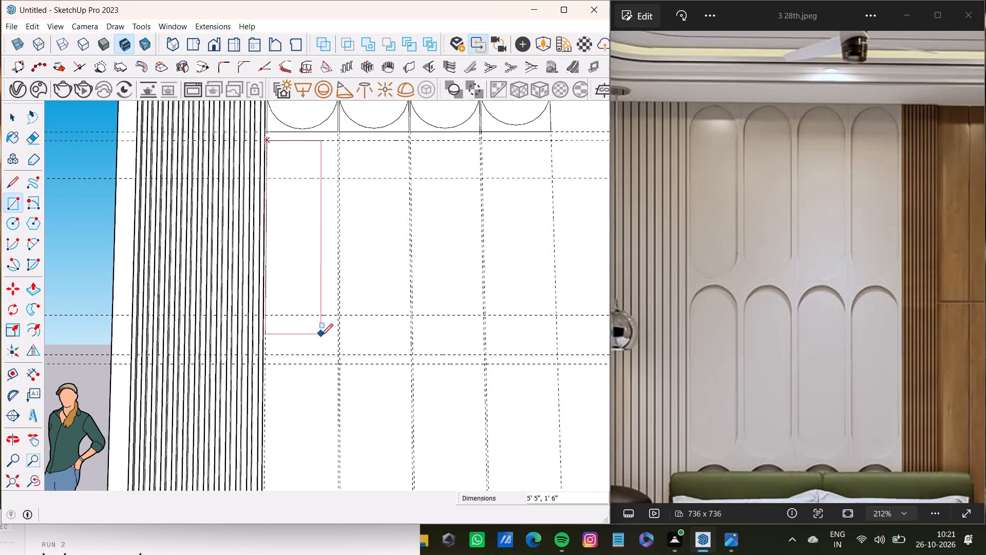
scroll(335, 353, up, 7)
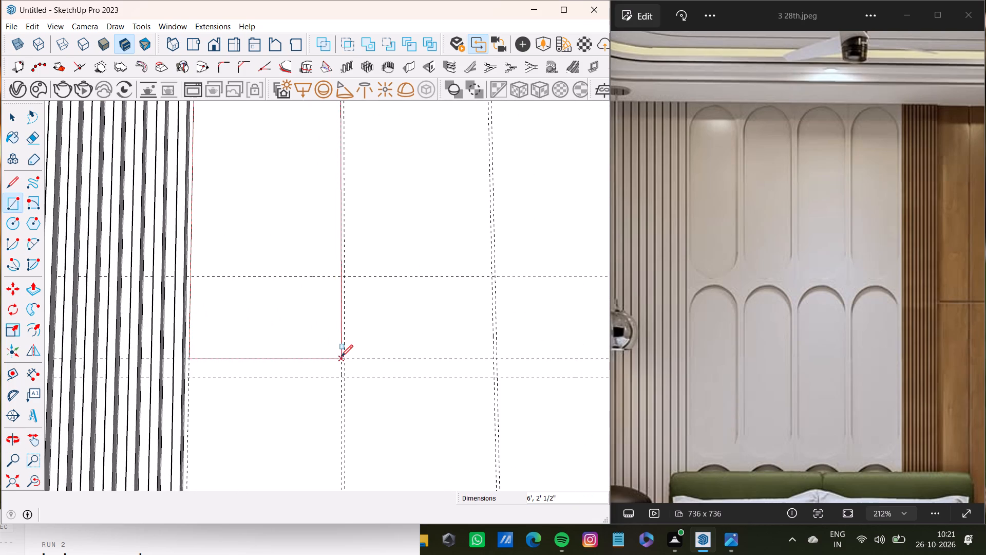
click(341, 357)
Draw a rectangle in the second column of the second row, from its 0.5" offset guide down to the row's bottom guide.
scroll(334, 347, down, 9)
shift+middle_drag(311, 302, 296, 379)
scroll(321, 251, up, 10)
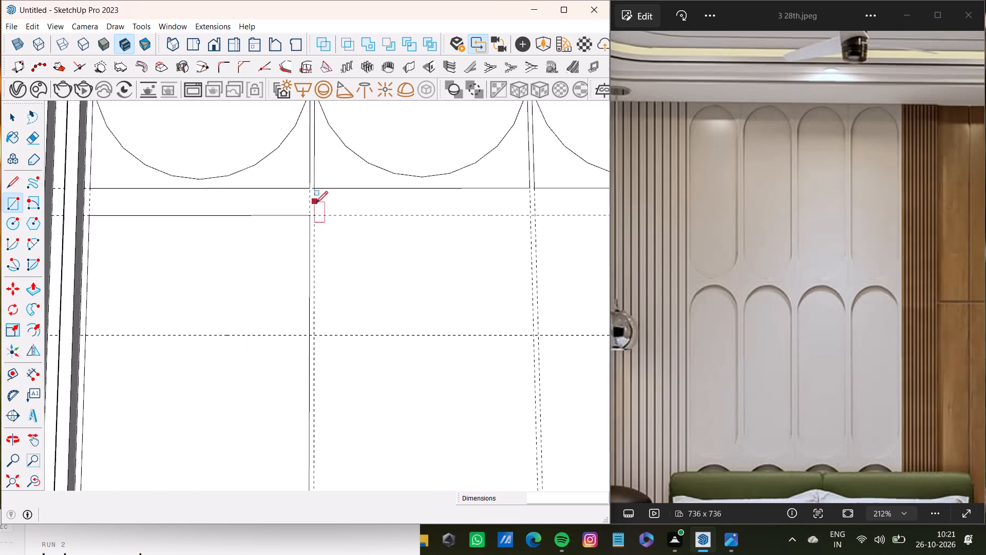
scroll(316, 203, up, 3)
click(315, 216)
scroll(316, 217, down, 13)
shift+middle_drag(355, 294, 344, 178)
shift+scroll(344, 178, down, 1)
scroll(400, 334, up, 10)
click(365, 309)
Draw a 1' 11 1/2" wide rectangle in the third column of the second row, from its 0.5" offset guide down to the bottom guide.
scroll(352, 286, down, 3)
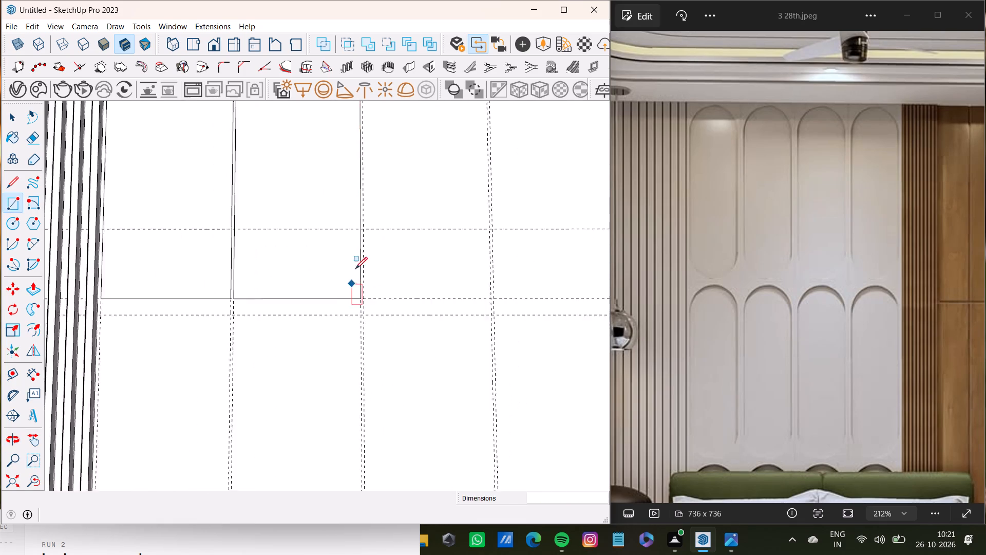
scroll(355, 269, down, 10)
shift+middle_drag(345, 270, 330, 344)
scroll(357, 260, up, 8)
shift+middle_drag(333, 139, 322, 263)
scroll(313, 240, up, 2)
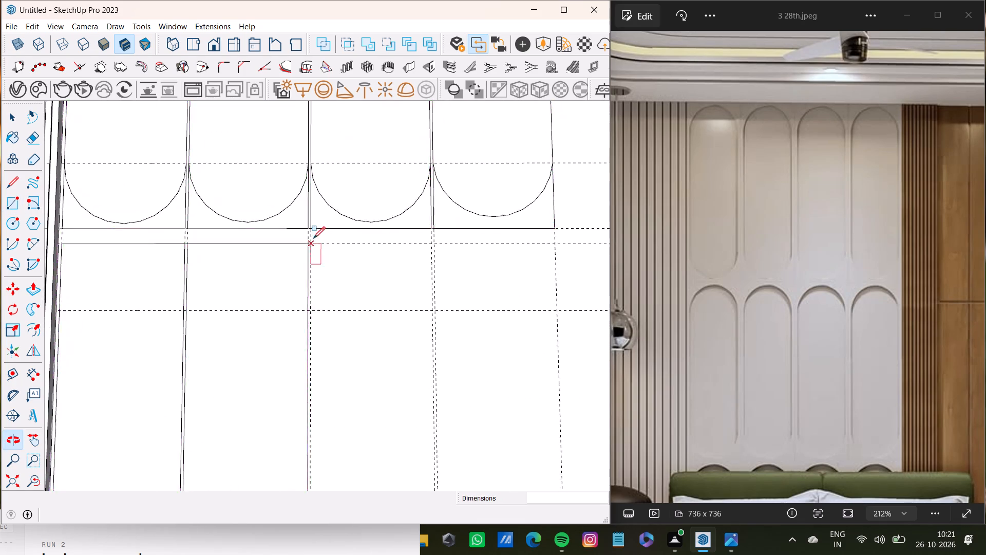
scroll(313, 238, up, 5)
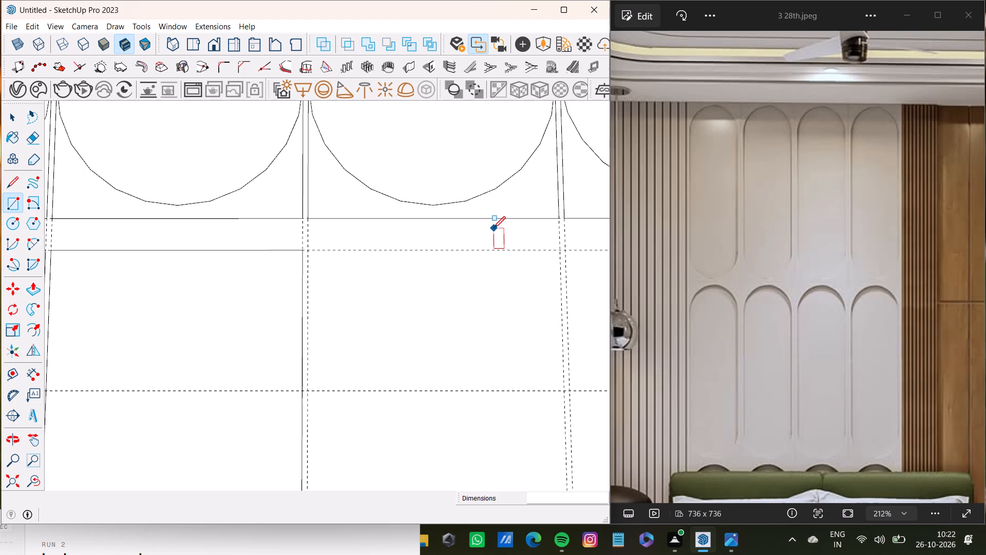
click(310, 252)
scroll(363, 342, down, 7)
shift+middle_drag(447, 375, 384, 289)
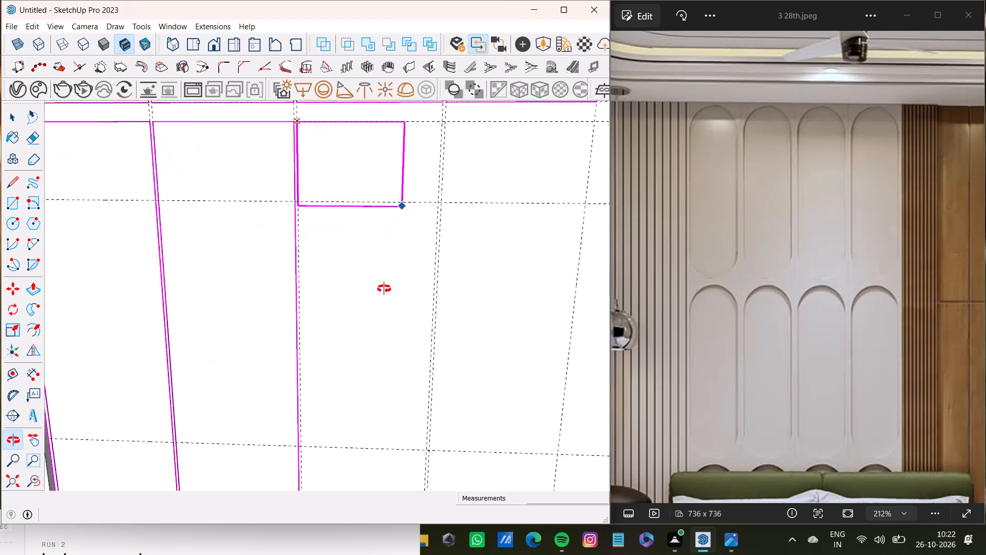
shift+middle_drag(384, 289, 385, 189)
scroll(409, 336, down, 4)
middle_drag(420, 365, 372, 306)
scroll(379, 371, up, 7)
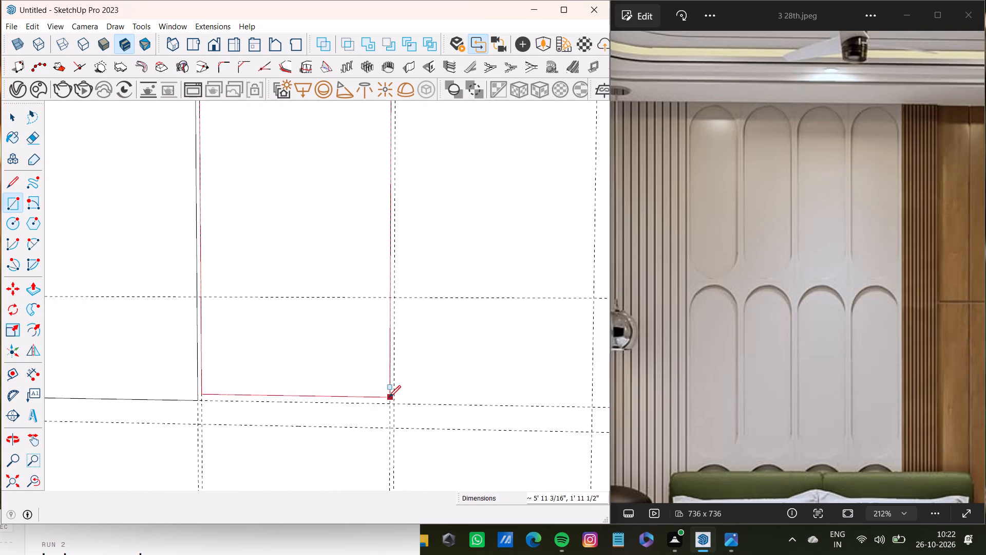
click(389, 402)
Draw a 1' 11 1/2" by 6' rectangle in the fourth column of the second row, starting at its 0.5" offset guide.
scroll(349, 372, down, 8)
shift+middle_drag(345, 313, 334, 447)
scroll(377, 275, up, 6)
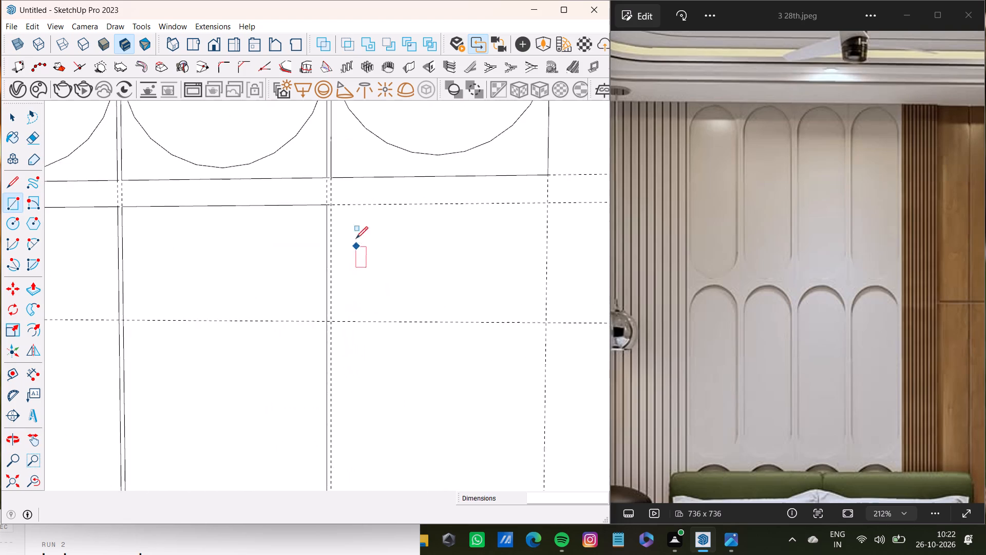
scroll(356, 238, up, 5)
click(327, 197)
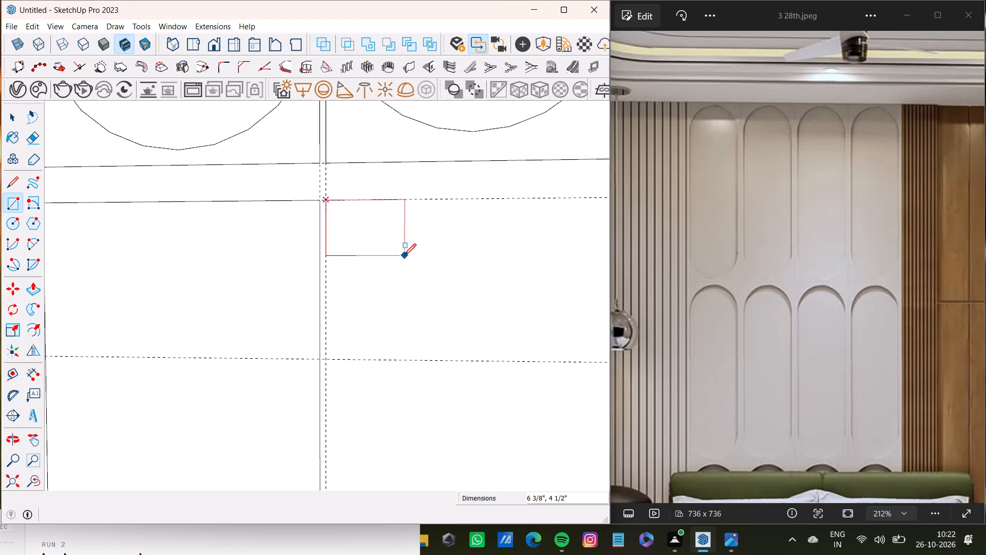
scroll(414, 281, down, 17)
middle_drag(478, 405, 470, 465)
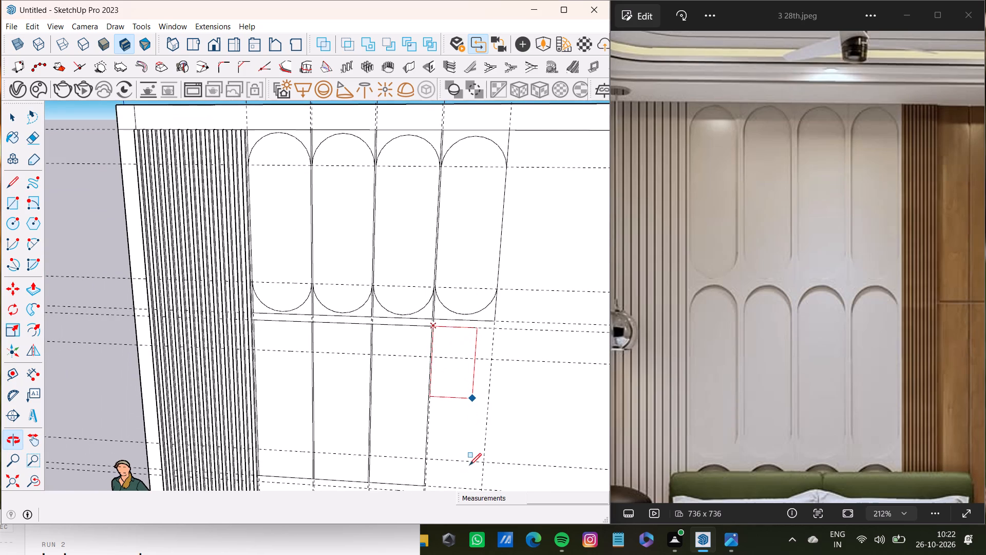
scroll(469, 462, down, 8)
scroll(476, 475, up, 10)
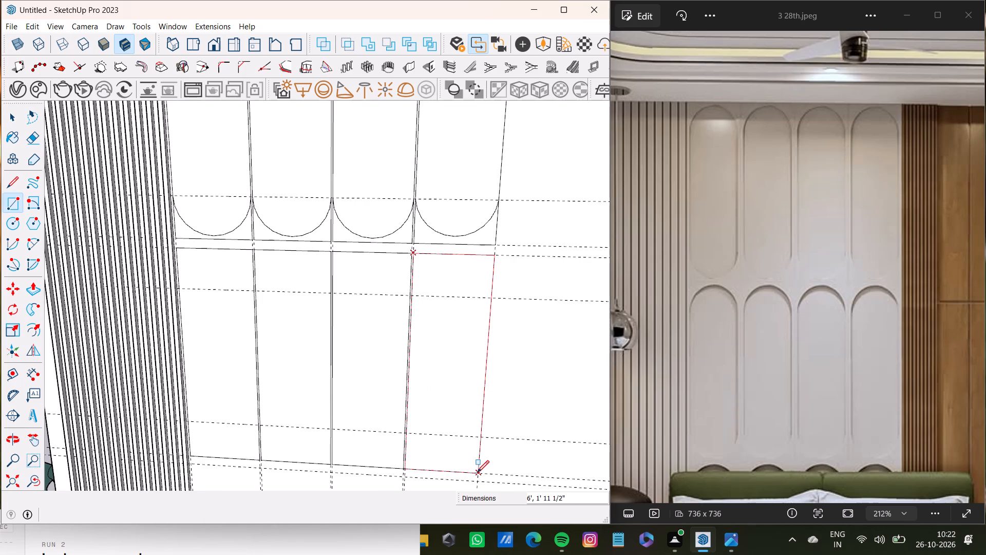
click(477, 472)
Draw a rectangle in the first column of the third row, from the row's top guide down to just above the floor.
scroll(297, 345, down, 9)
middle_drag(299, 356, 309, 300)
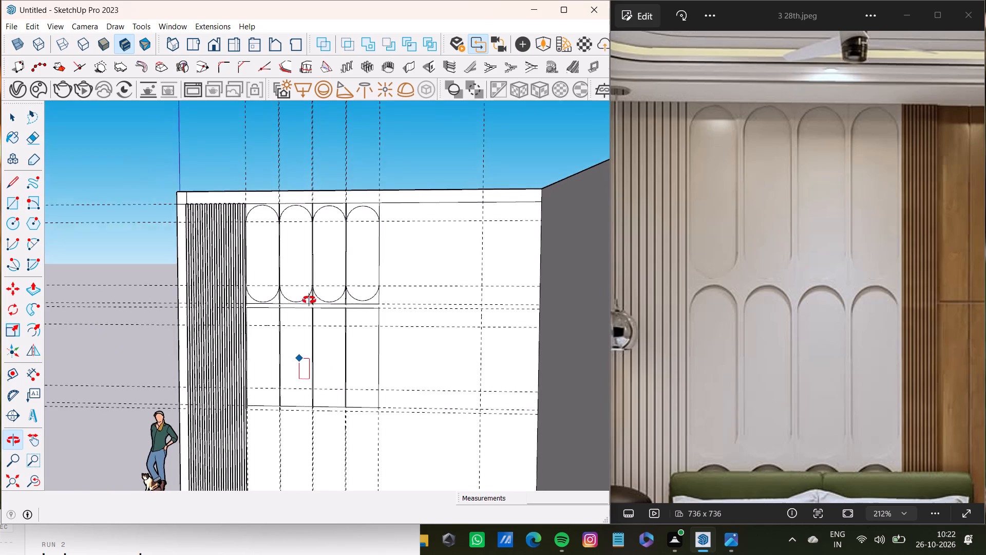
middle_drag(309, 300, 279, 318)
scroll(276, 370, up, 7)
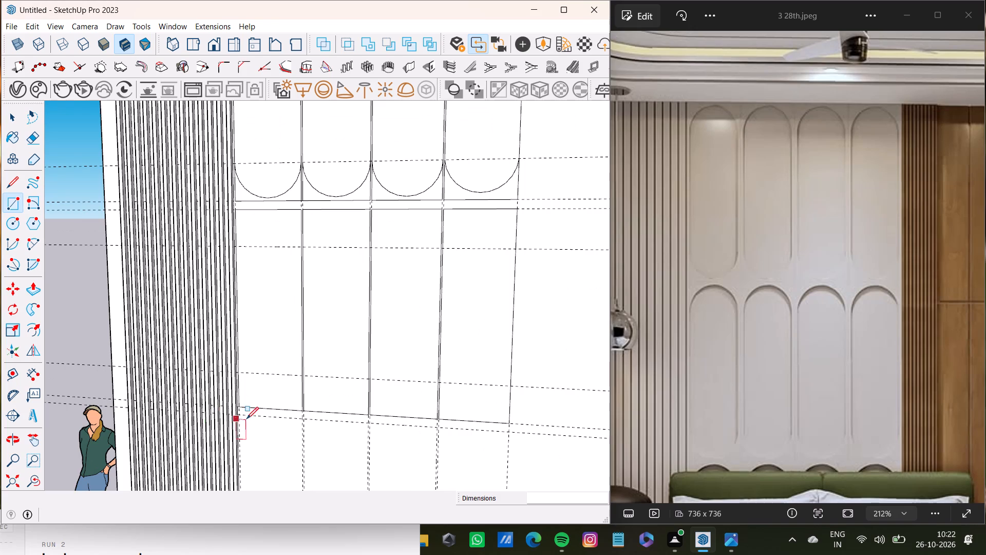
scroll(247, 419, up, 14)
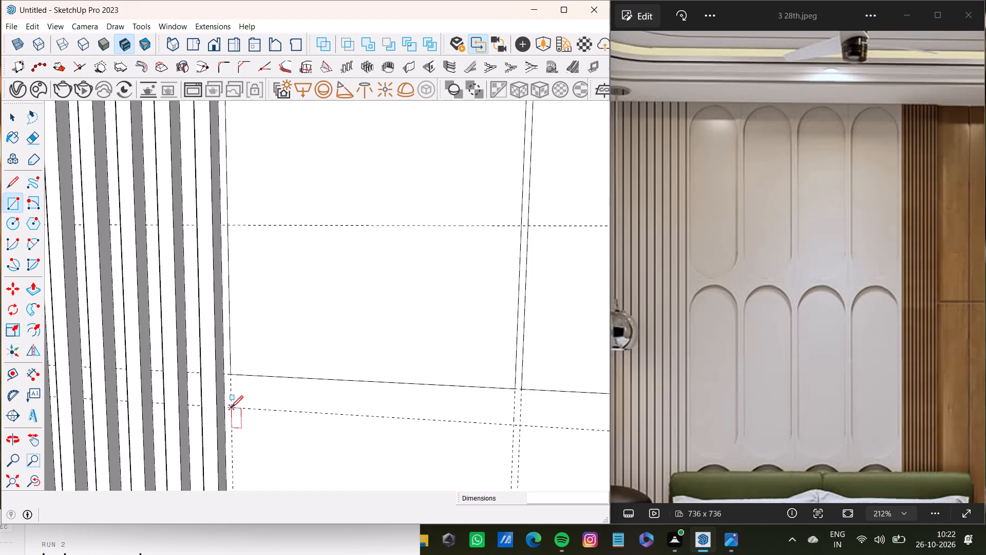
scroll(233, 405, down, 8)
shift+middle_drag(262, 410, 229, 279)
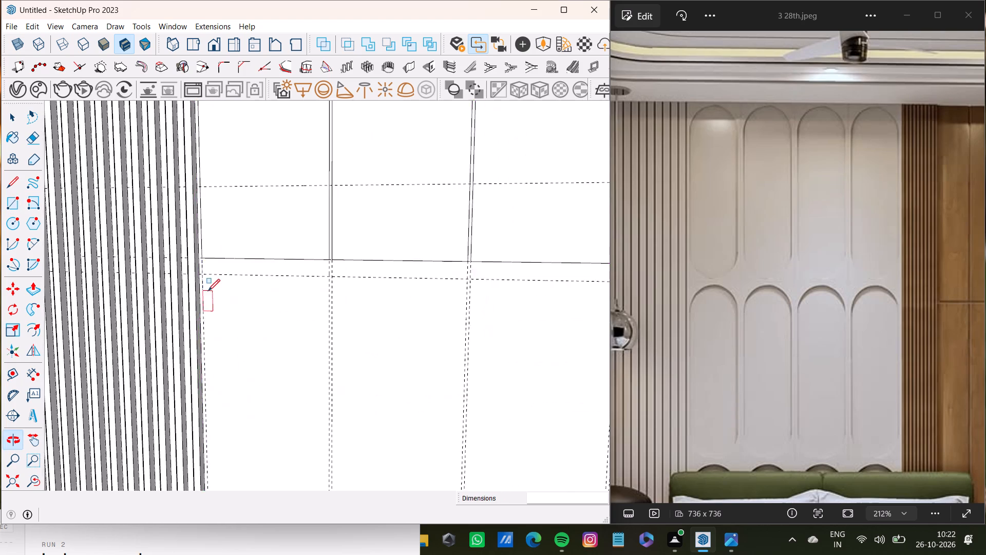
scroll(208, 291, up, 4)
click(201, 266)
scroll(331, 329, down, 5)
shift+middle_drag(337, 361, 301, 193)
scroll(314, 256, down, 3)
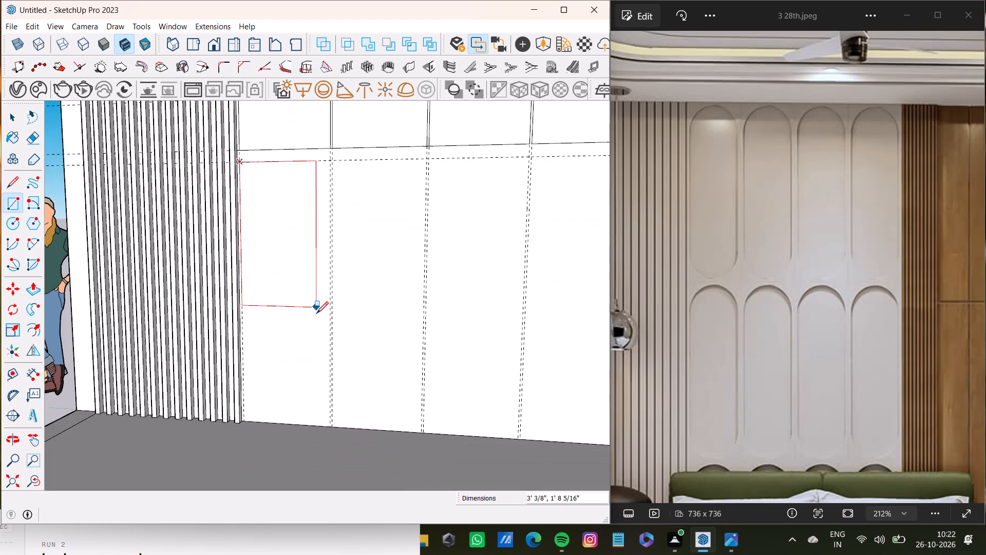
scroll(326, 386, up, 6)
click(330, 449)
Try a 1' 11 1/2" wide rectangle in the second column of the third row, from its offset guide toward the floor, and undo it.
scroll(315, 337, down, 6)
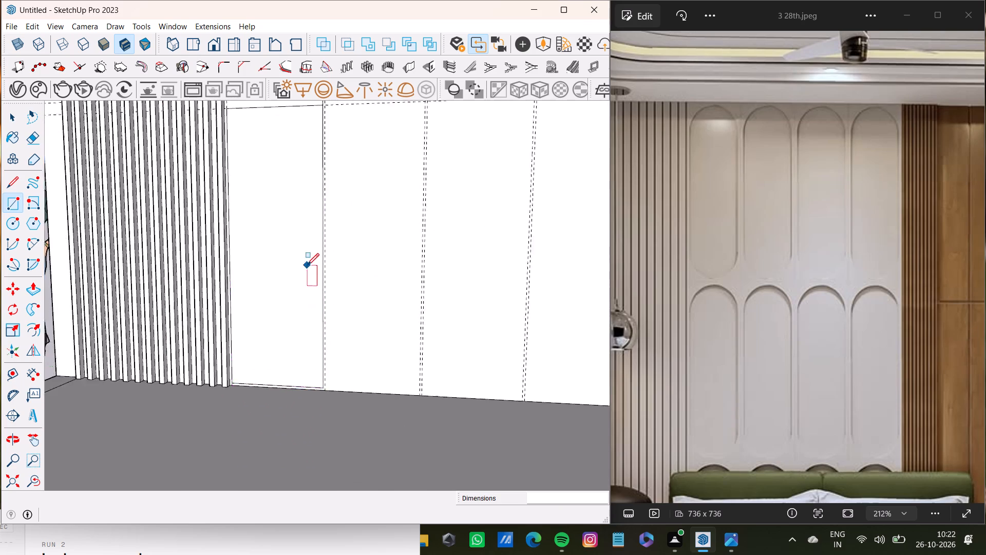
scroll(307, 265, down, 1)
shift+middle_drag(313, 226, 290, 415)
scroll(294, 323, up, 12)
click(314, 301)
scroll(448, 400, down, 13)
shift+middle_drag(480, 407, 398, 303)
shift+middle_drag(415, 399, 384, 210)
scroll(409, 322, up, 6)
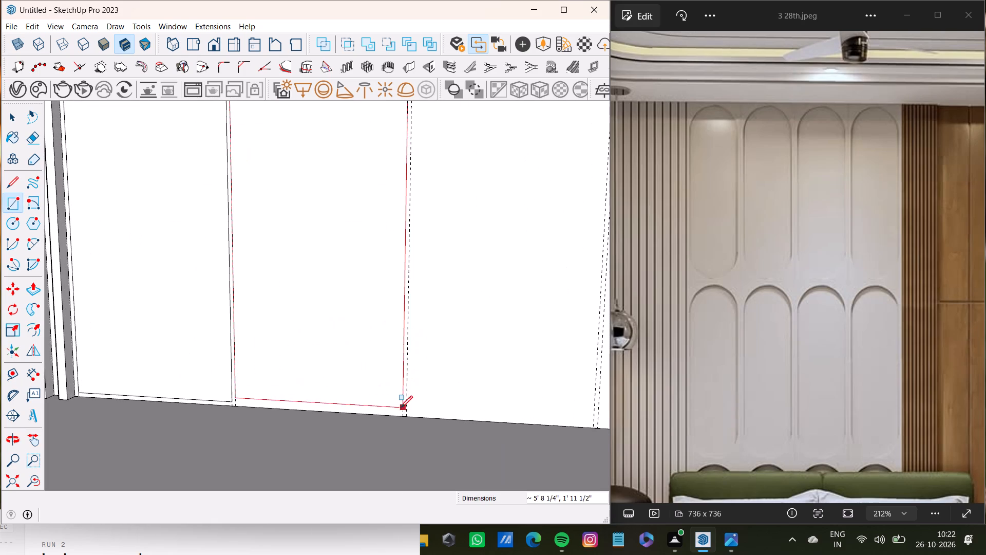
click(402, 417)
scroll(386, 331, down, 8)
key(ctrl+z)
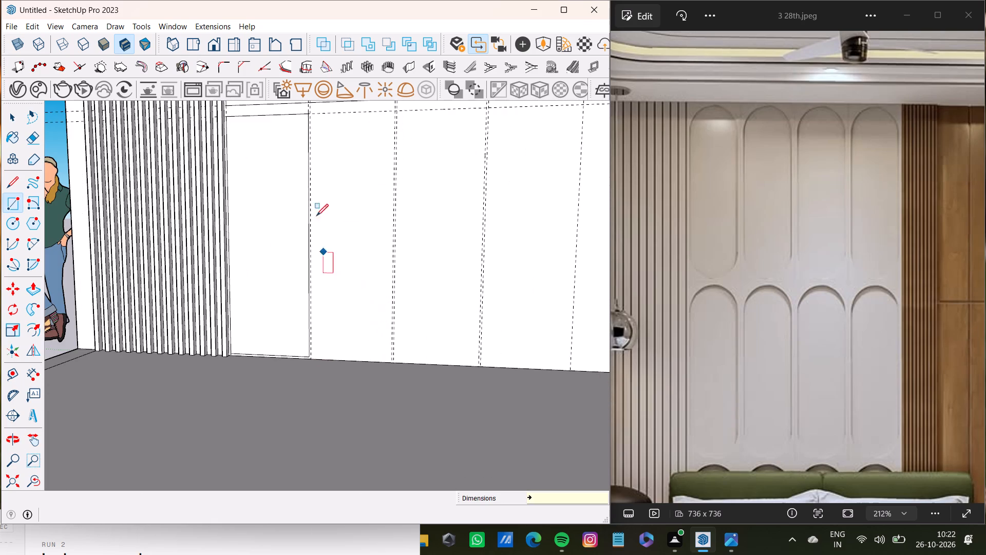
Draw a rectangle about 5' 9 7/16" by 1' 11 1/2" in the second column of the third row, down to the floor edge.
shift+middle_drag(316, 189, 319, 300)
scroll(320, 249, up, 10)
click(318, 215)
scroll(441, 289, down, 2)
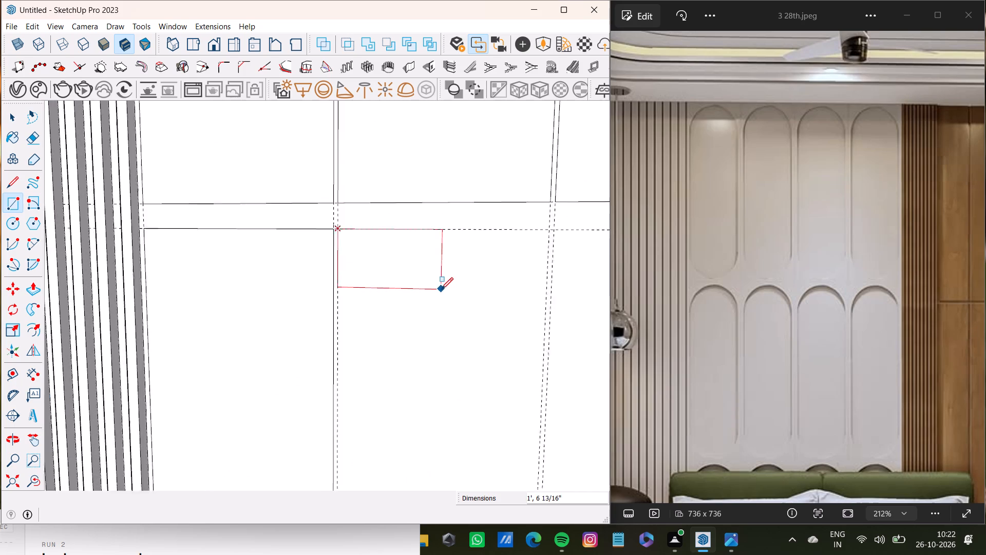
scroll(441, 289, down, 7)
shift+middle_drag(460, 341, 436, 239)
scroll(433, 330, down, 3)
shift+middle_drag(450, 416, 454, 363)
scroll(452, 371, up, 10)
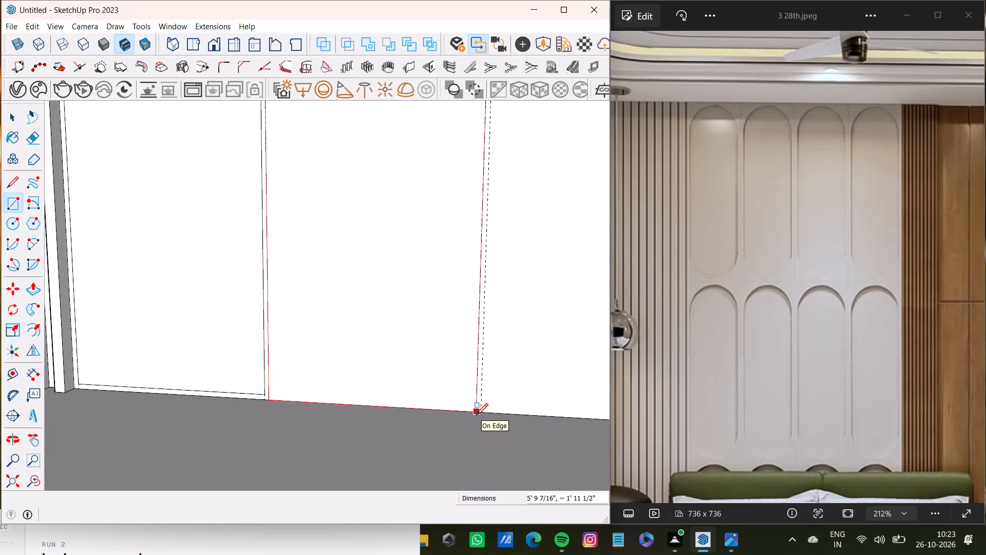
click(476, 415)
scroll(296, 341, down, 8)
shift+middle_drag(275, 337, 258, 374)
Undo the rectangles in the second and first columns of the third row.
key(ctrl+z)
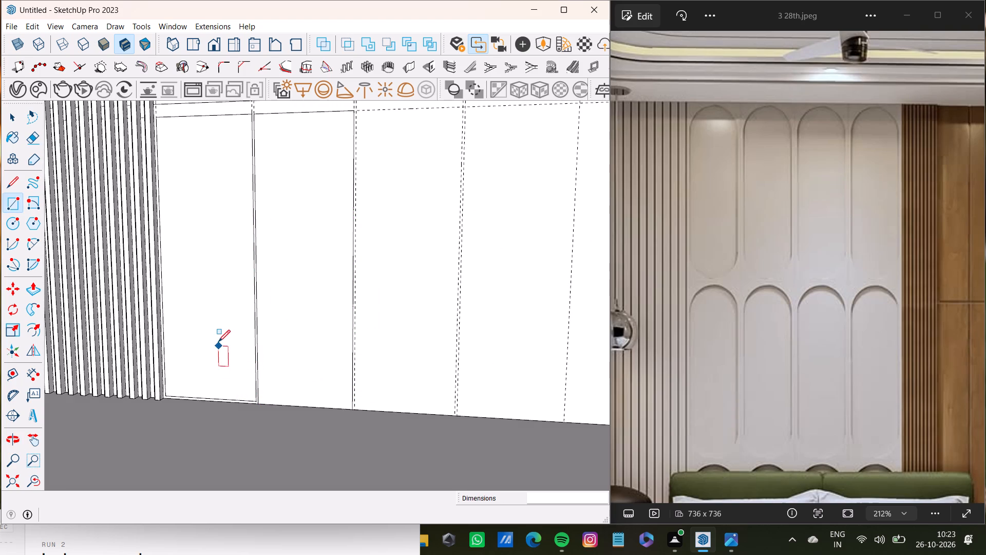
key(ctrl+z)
Draw a rectangle about 2' wide in the first column of the third row, from the row's top guide down to the floor edge.
scroll(161, 163, up, 7)
shift+middle_drag(184, 149, 209, 293)
scroll(187, 240, up, 4)
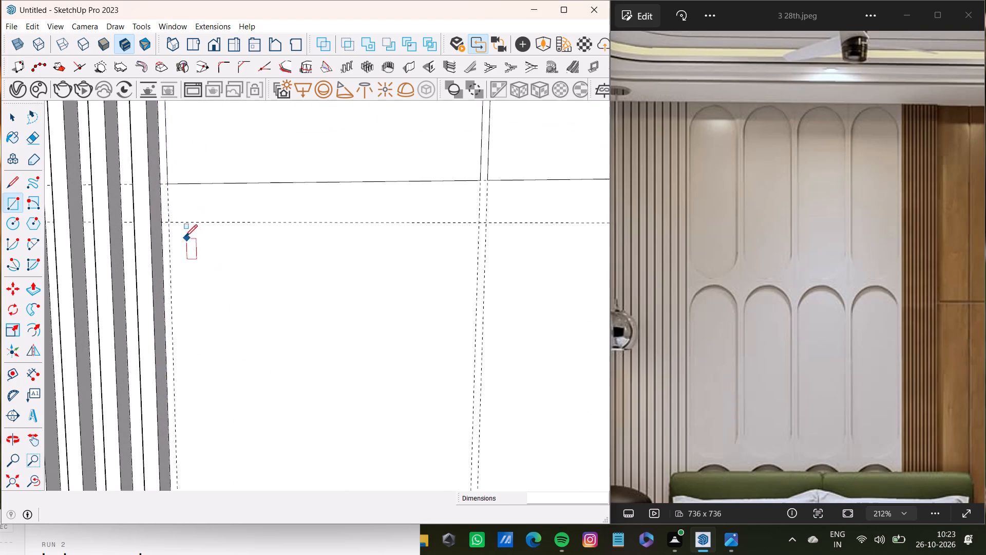
click(167, 220)
scroll(281, 310, down, 8)
shift+middle_drag(347, 400, 327, 263)
shift+scroll(327, 252, up, 1)
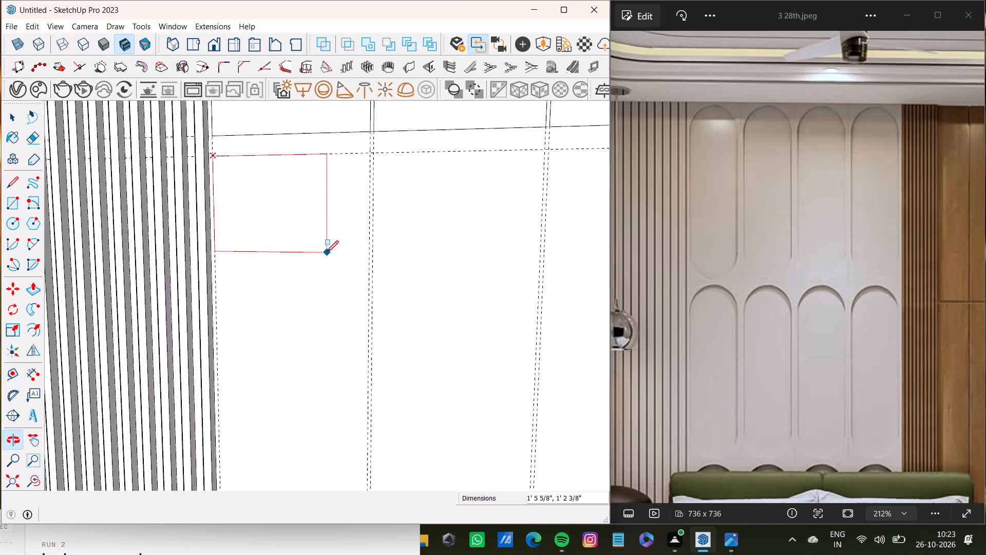
scroll(323, 295, down, 7)
shift+middle_drag(340, 396, 327, 283)
scroll(335, 321, up, 9)
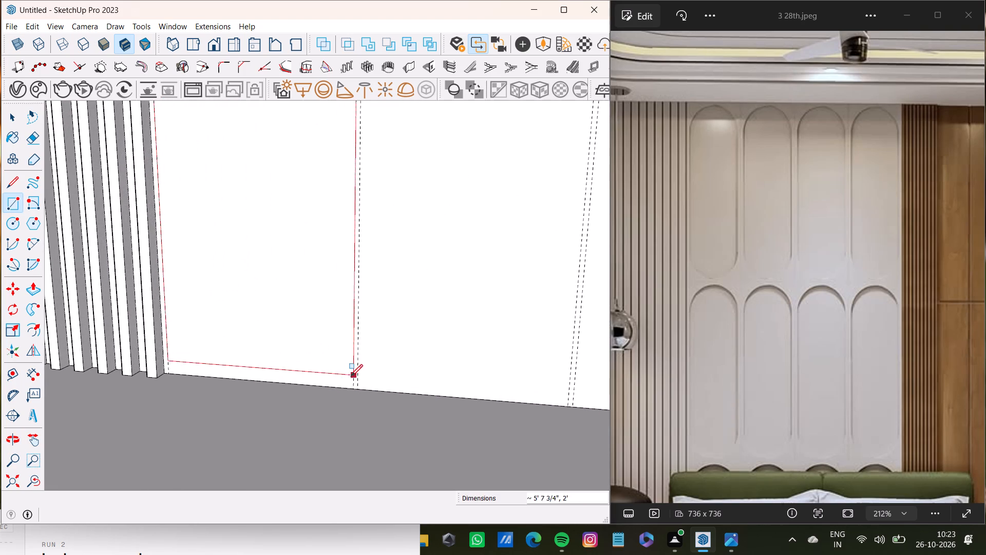
click(350, 388)
Draw a 5' 9 7/16" tall rectangle in the second column of the third row, from its 0.5" offset guide down to the floor edge.
scroll(339, 289, down, 9)
shift+middle_drag(327, 215, 310, 394)
scroll(338, 273, up, 2)
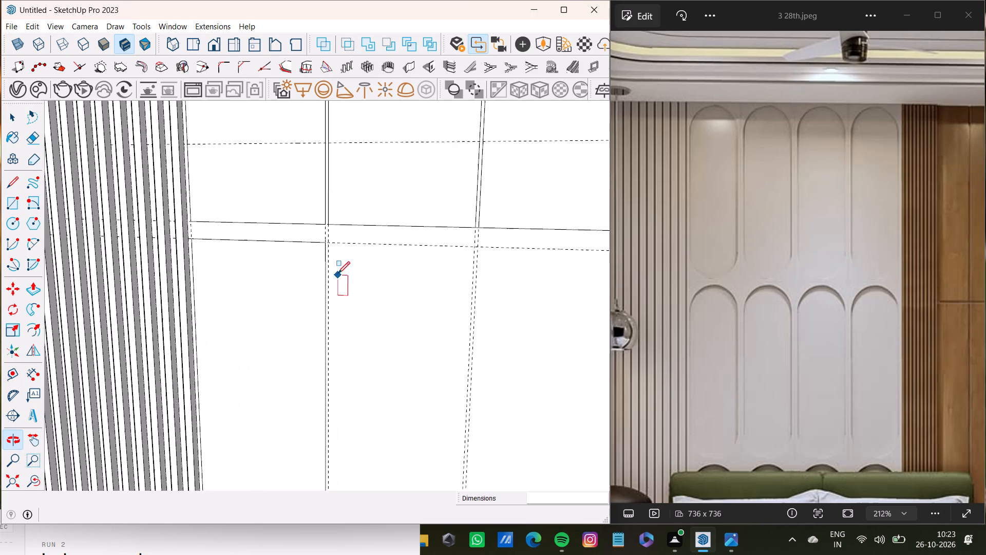
scroll(338, 273, up, 5)
click(331, 233)
scroll(442, 327, down, 4)
shift+middle_drag(476, 368, 415, 234)
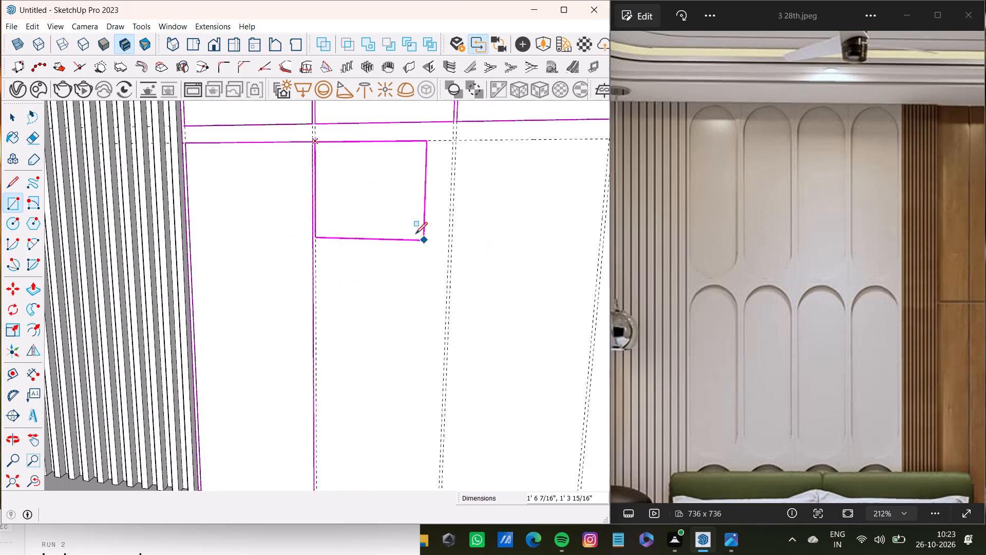
shift+middle_drag(415, 234, 424, 240)
scroll(420, 330, down, 3)
shift+middle_drag(427, 374, 378, 251)
scroll(376, 310, up, 6)
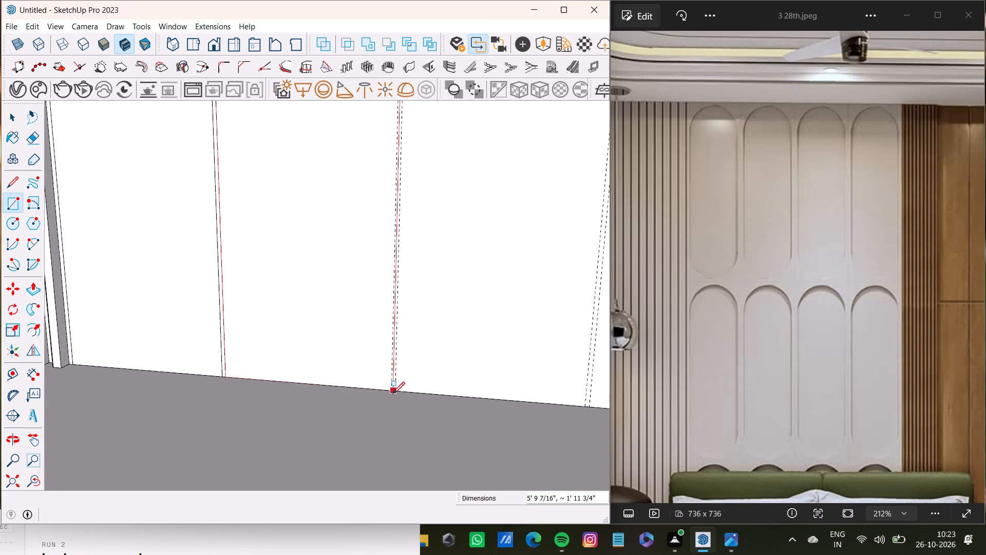
click(391, 393)
Draw a rectangle about 5' 9 7/16" by 1' 11 7/16" in the third column of the third row, from its offset guide to the floor edge.
scroll(352, 355, down, 5)
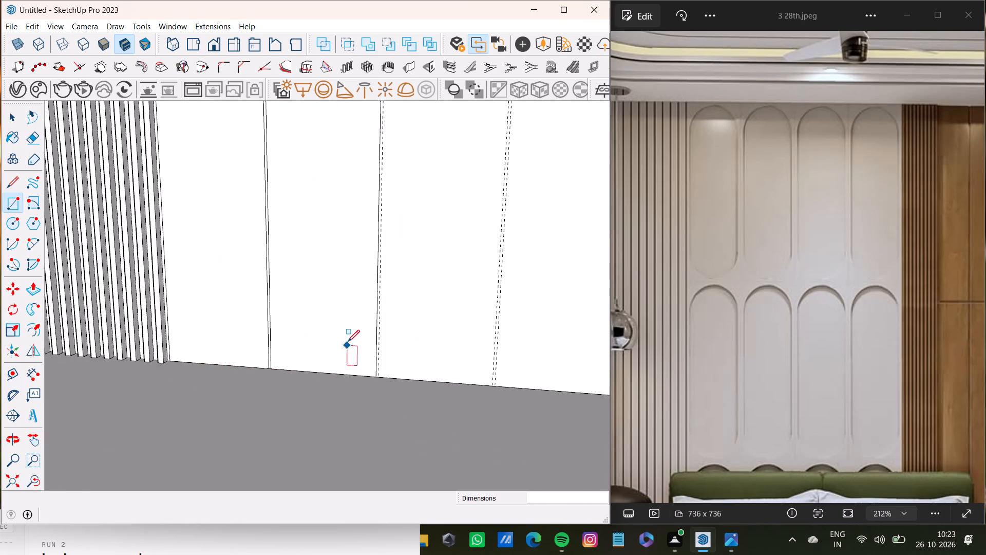
scroll(348, 342, down, 4)
shift+middle_drag(354, 337, 343, 430)
shift+scroll(337, 447, down, 1)
scroll(369, 301, up, 11)
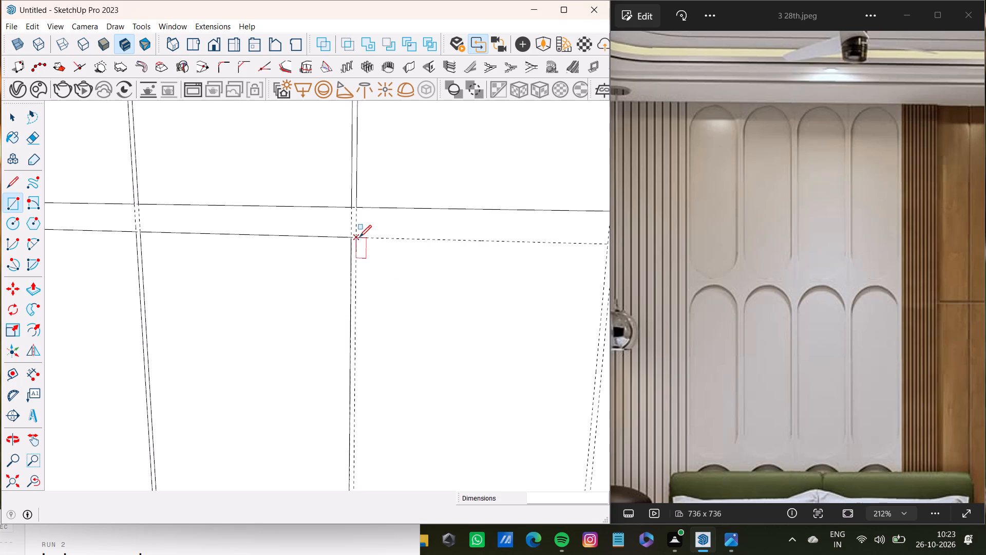
click(359, 237)
scroll(444, 309, down, 8)
shift+middle_drag(482, 393, 455, 270)
scroll(443, 298, down, 3)
shift+middle_drag(437, 343, 432, 258)
scroll(437, 322, up, 7)
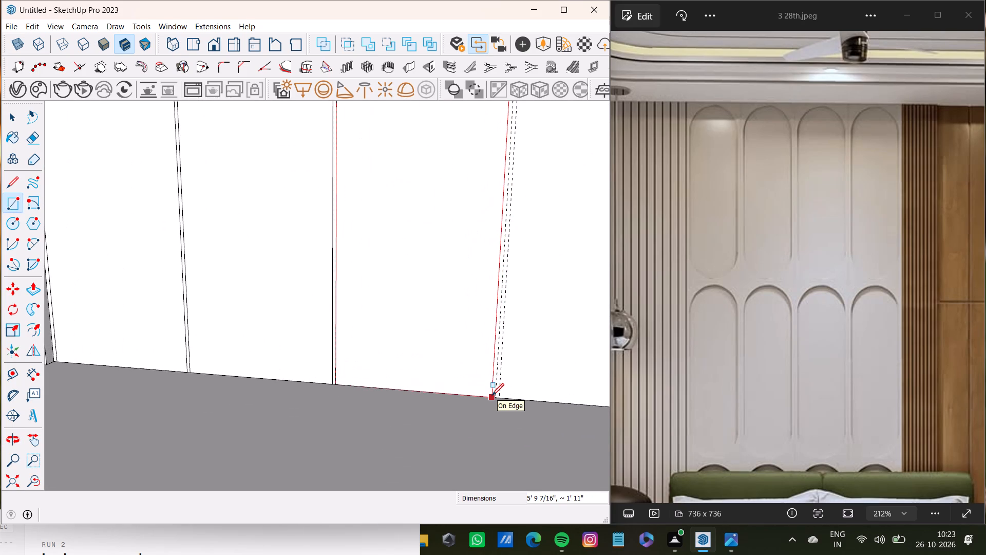
scroll(491, 395, up, 4)
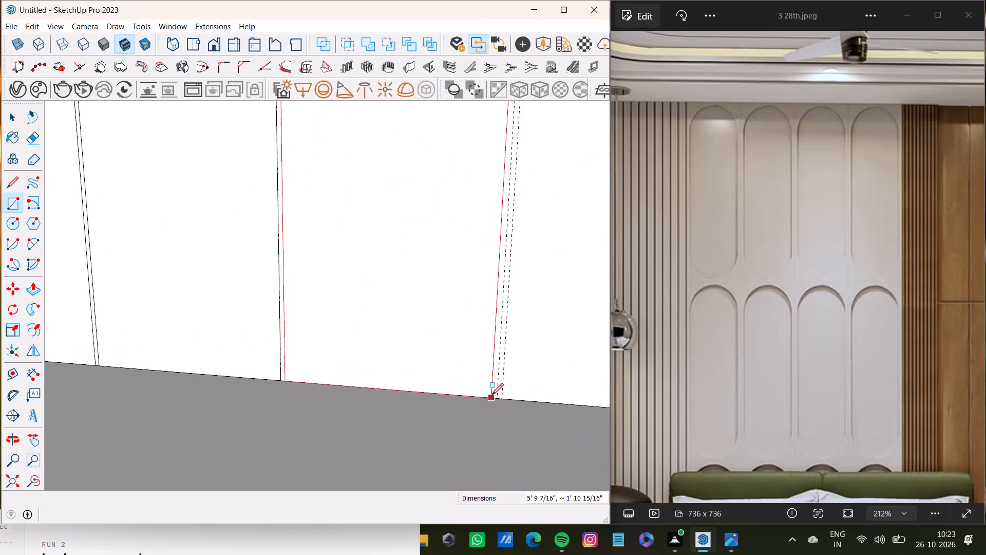
scroll(491, 395, up, 3)
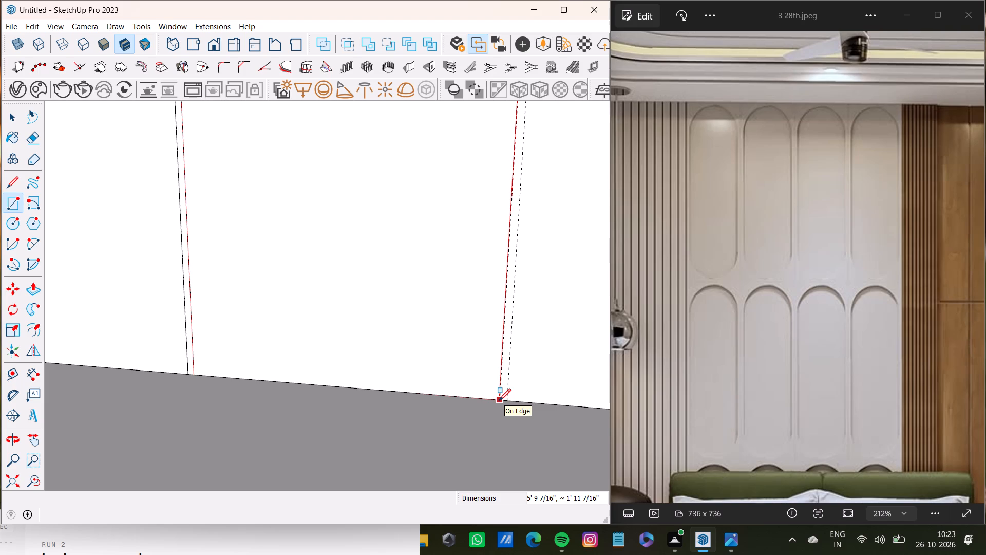
click(499, 400)
Draw a rectangle about 5' 9 7/16" by 1' 11 1/2" in the fourth column of the third row, from its offset guide to the floor edge.
scroll(391, 308, down, 7)
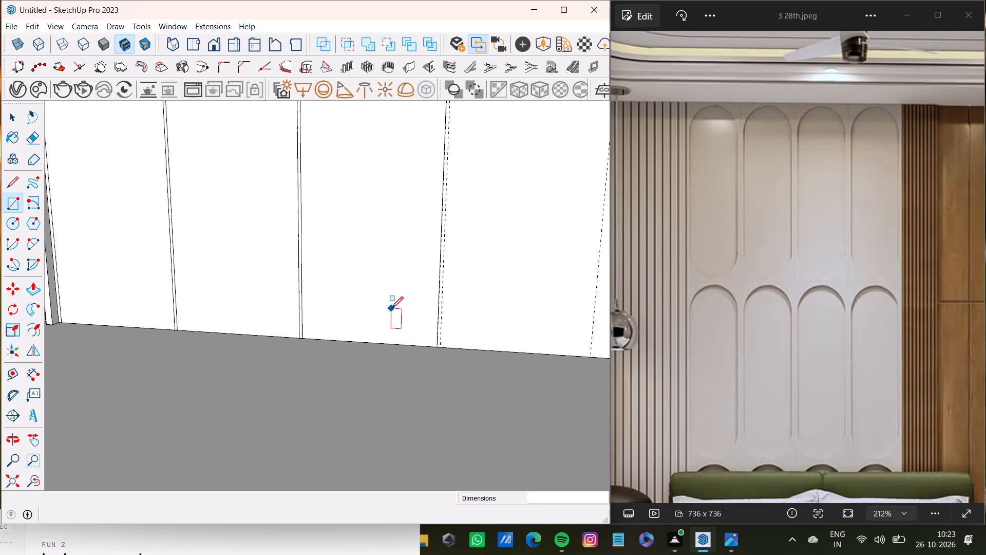
scroll(391, 308, down, 12)
scroll(434, 155, up, 14)
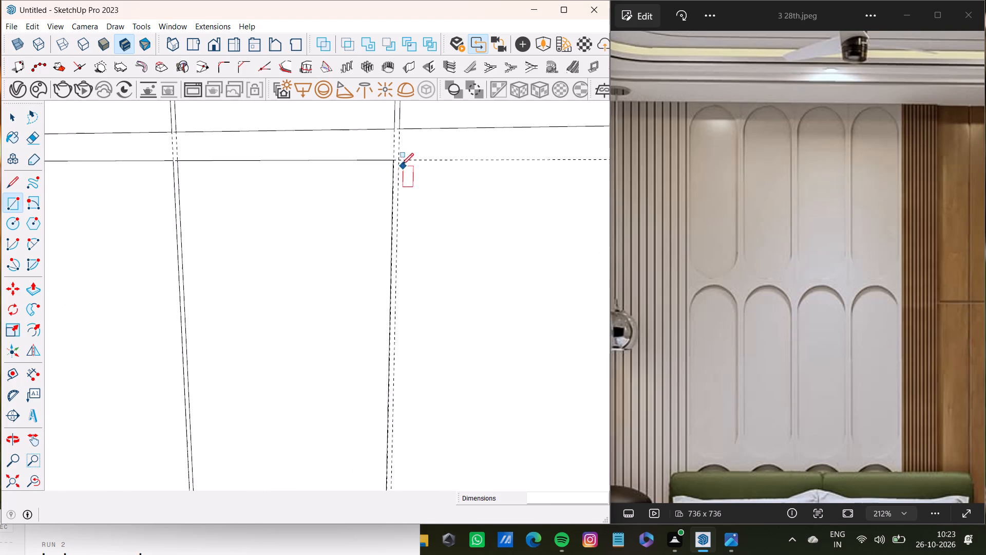
click(403, 161)
key(space)
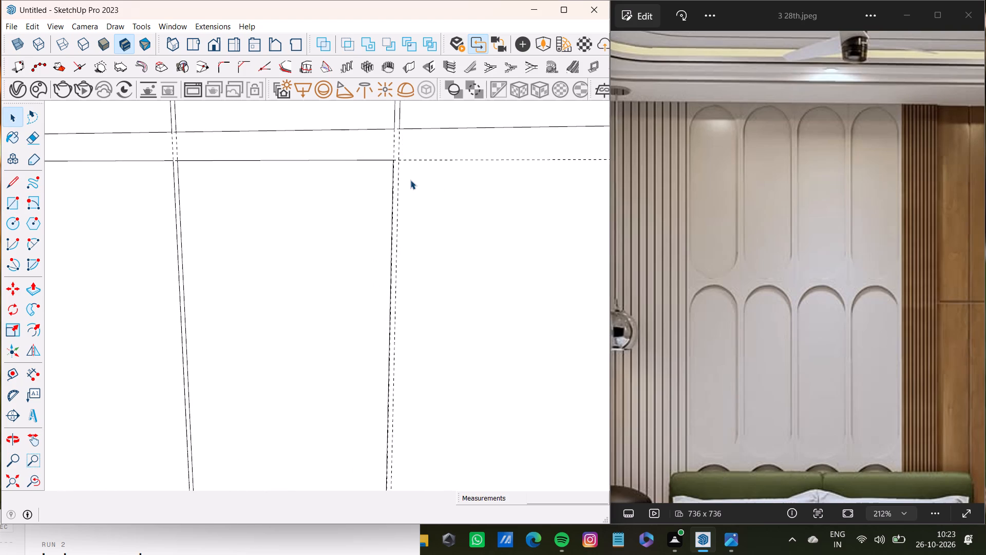
text(r)
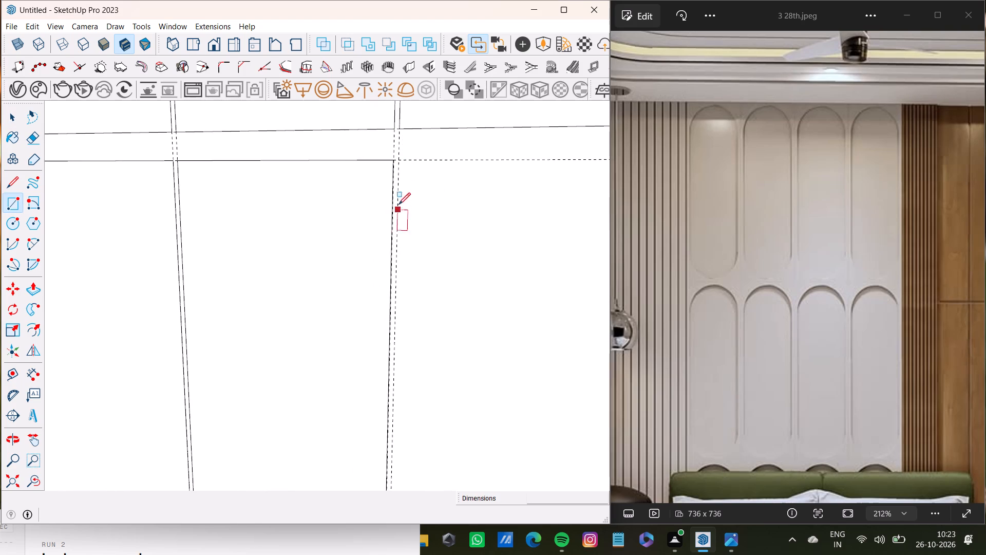
click(401, 161)
scroll(456, 252, down, 13)
scroll(508, 347, up, 6)
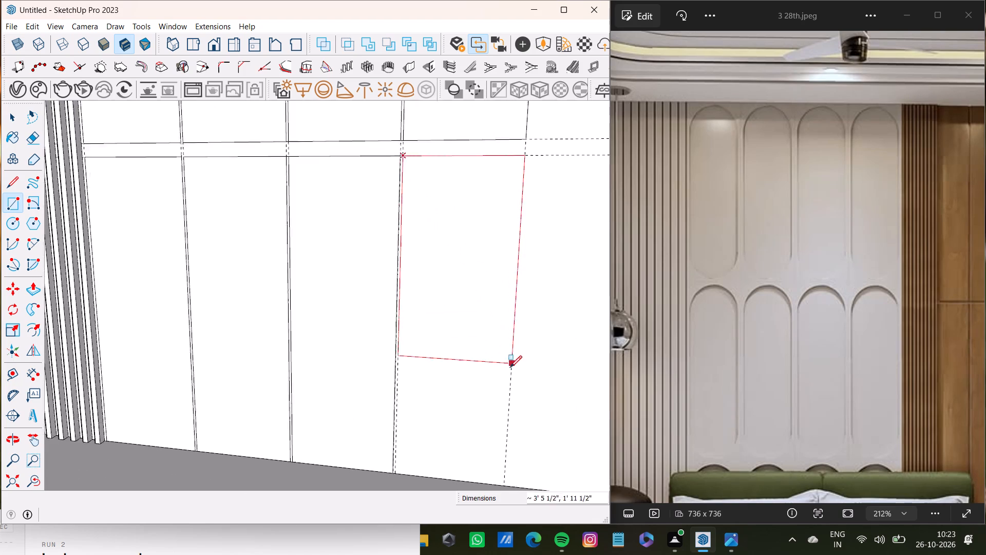
scroll(510, 367, up, 2)
scroll(520, 410, down, 8)
middle_drag(515, 434, 504, 424)
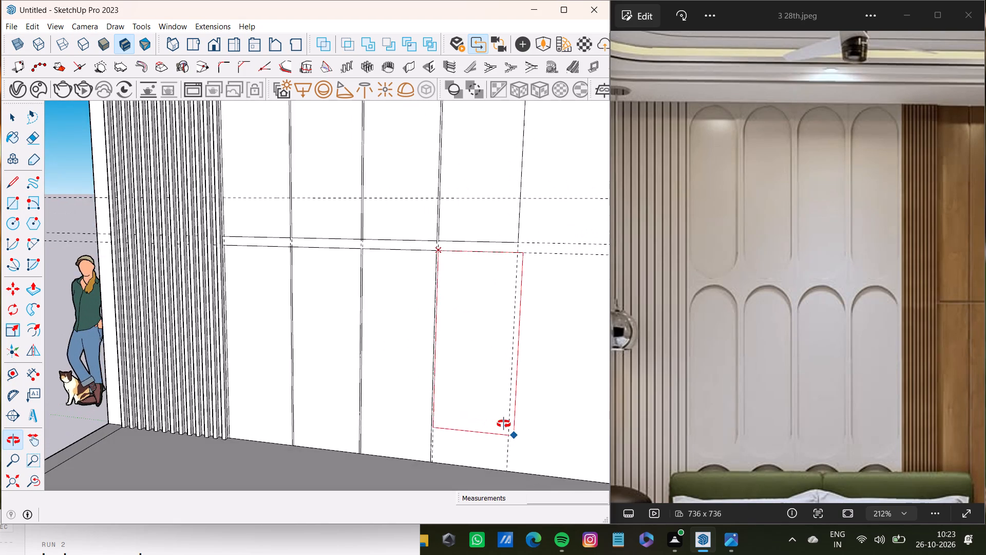
middle_drag(504, 424, 523, 423)
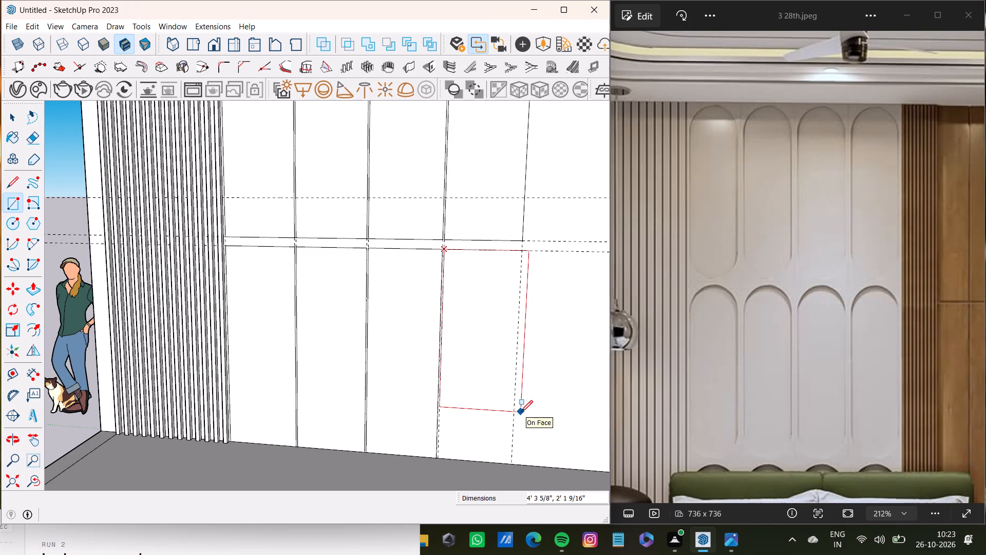
scroll(462, 468, up, 3)
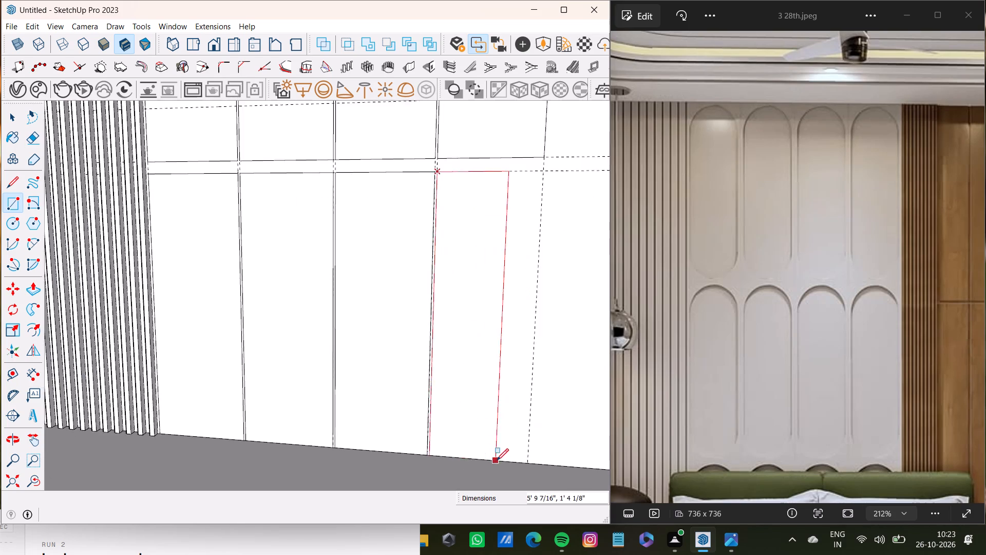
scroll(497, 460, up, 2)
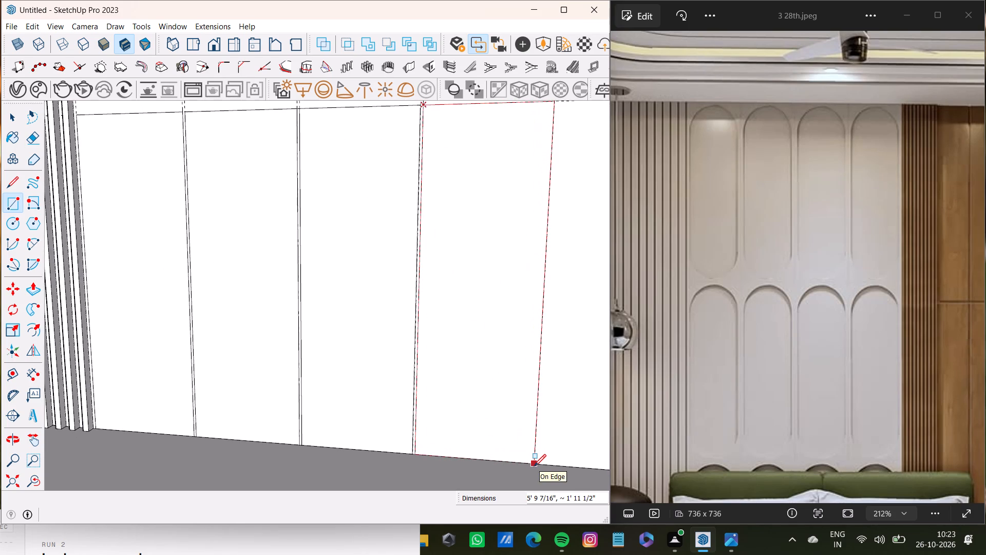
click(534, 466)
Draw a 2' wide semicircular arc bulging upward on the upper guide of the second row's first column.
scroll(416, 364, down, 14)
middle_drag(399, 352, 420, 312)
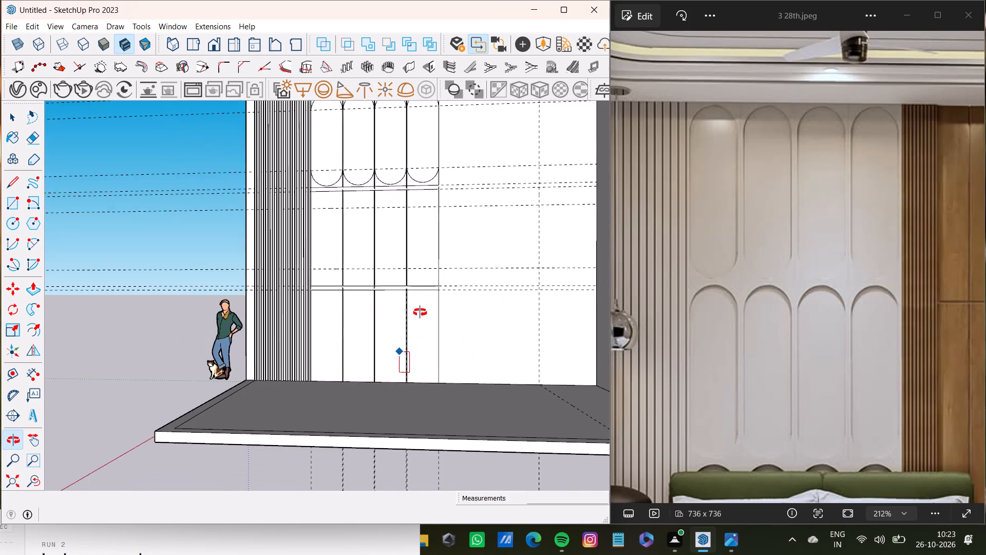
middle_drag(420, 312, 411, 309)
key(a)
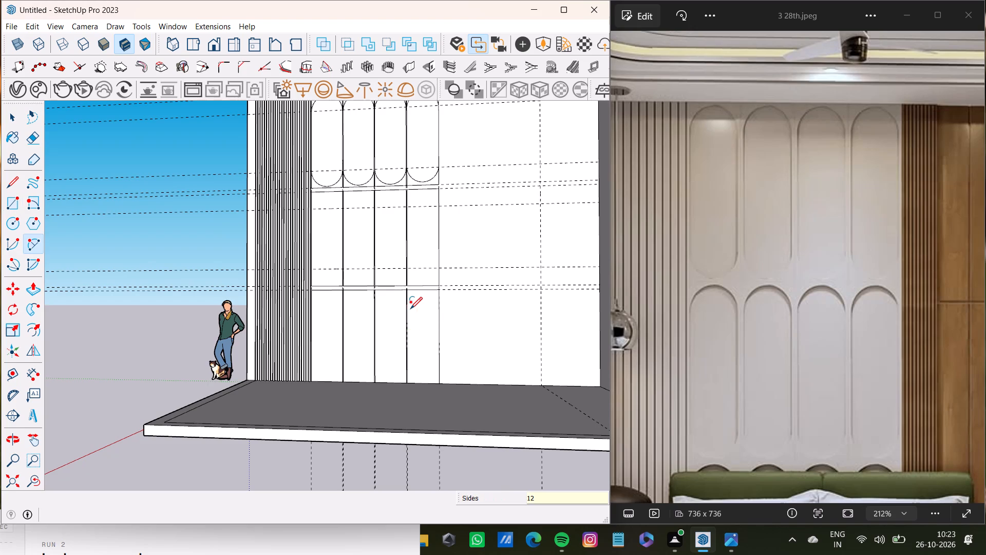
scroll(310, 282, up, 12)
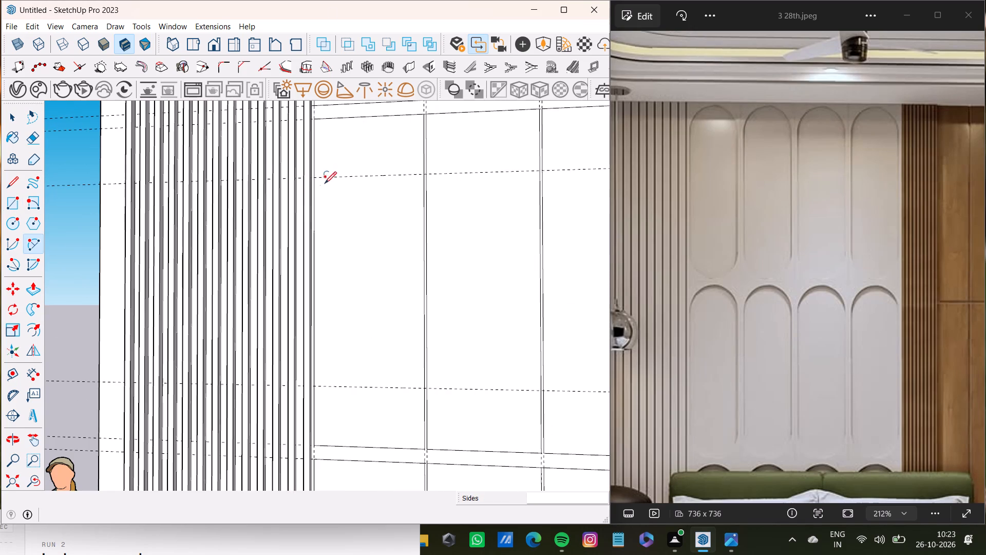
middle_drag(376, 200, 420, 201)
scroll(325, 190, up, 5)
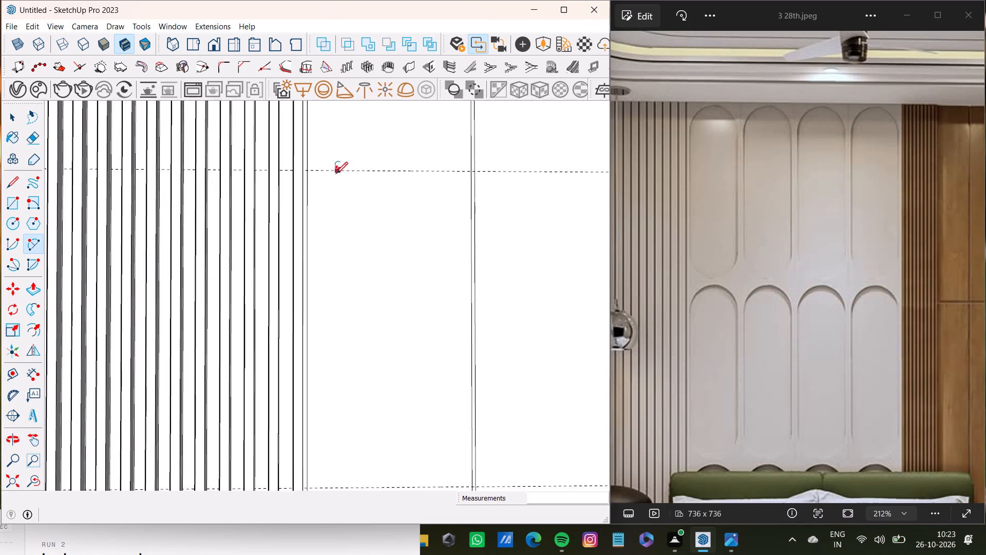
scroll(336, 174, up, 2)
click(299, 171)
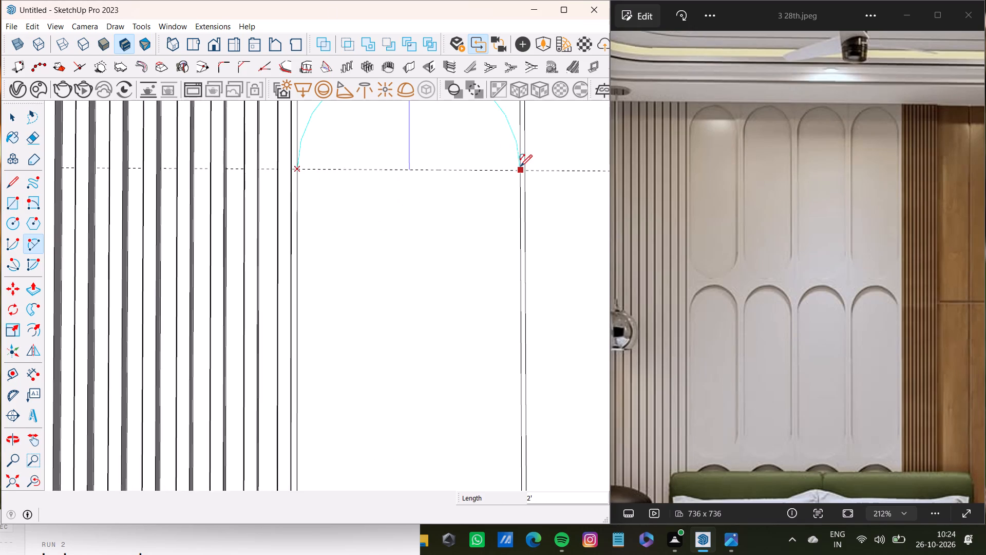
click(520, 166)
scroll(444, 167, down, 4)
middle_drag(450, 163, 421, 203)
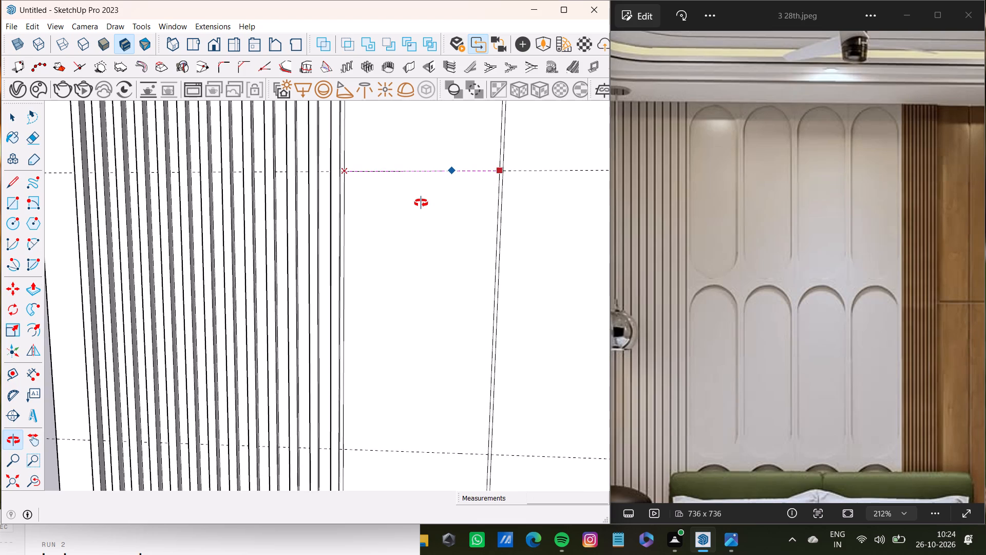
middle_drag(421, 203, 421, 379)
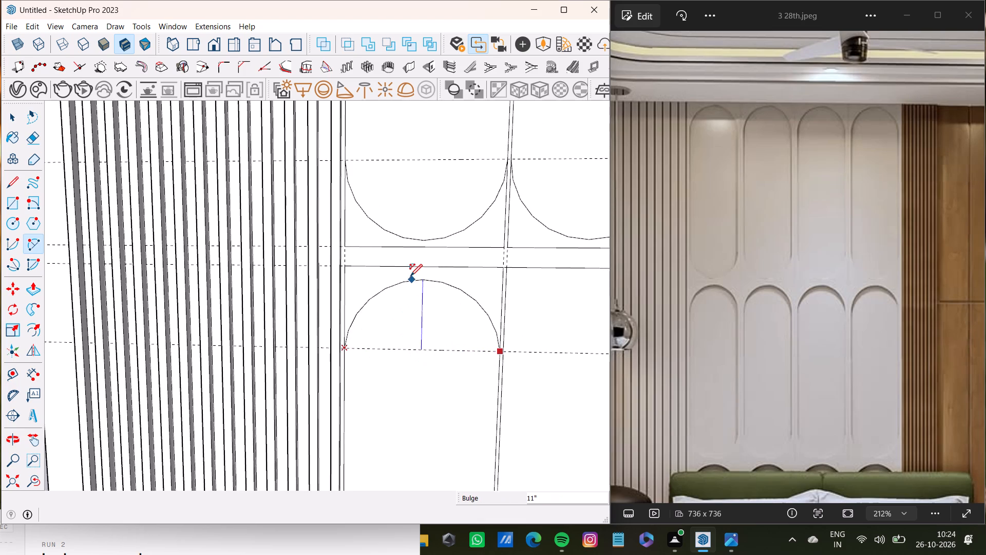
click(419, 276)
Draw a semicircular arc with a 1' downward bulge on the lower guide of the second row's first column.
scroll(409, 311, down, 3)
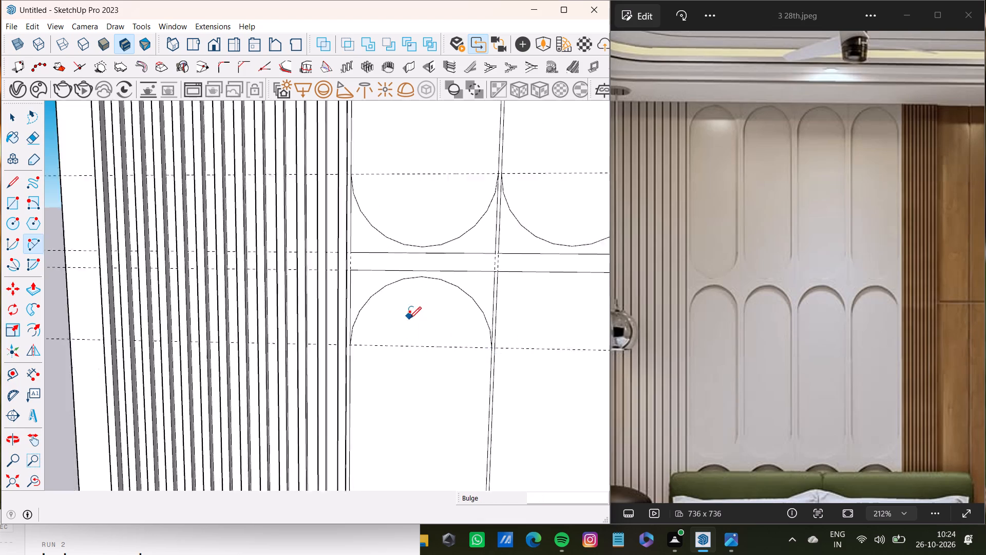
scroll(409, 319, down, 6)
shift+scroll(418, 348, up, 1)
shift+middle_drag(418, 348, 378, 214)
shift+scroll(378, 214, down, 1)
scroll(369, 396, up, 7)
shift+middle_drag(336, 281, 319, 323)
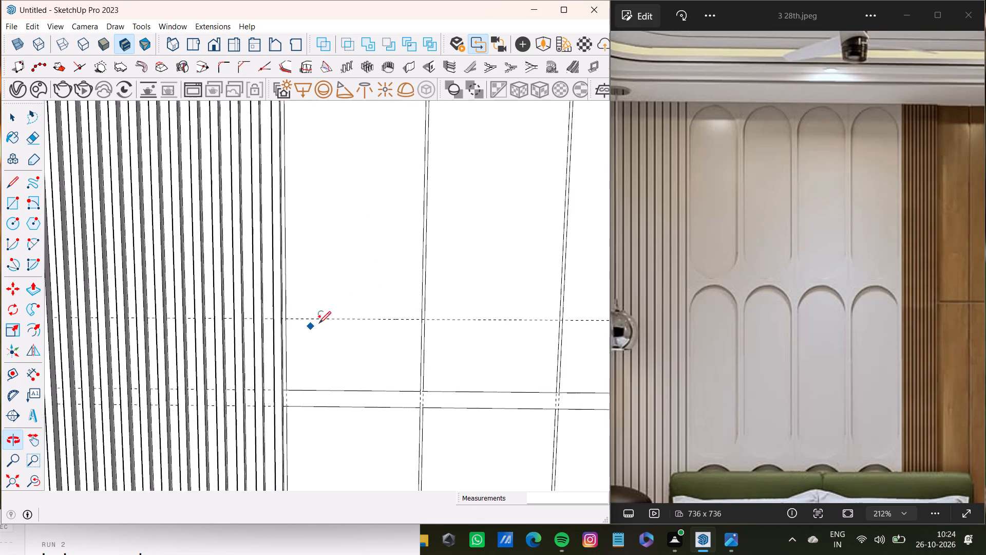
shift+middle_drag(319, 323, 324, 322)
scroll(302, 331, up, 5)
click(285, 313)
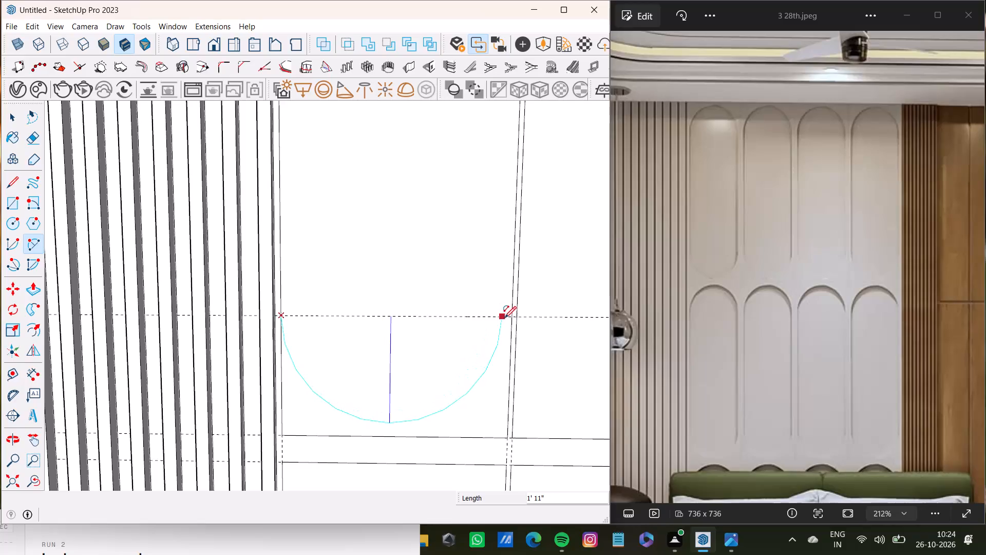
click(512, 319)
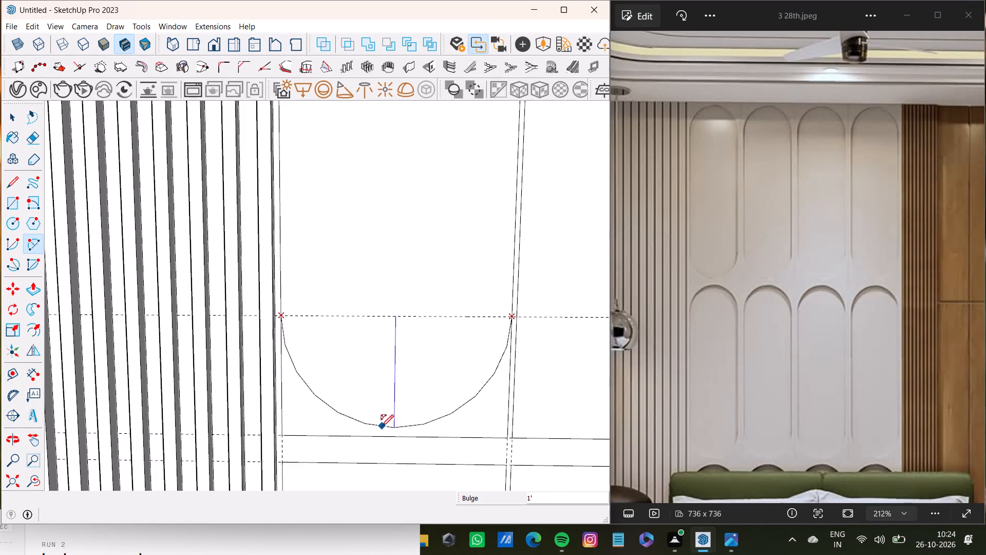
click(381, 429)
Draw a semicircular arc bulging upward on the upper guide of the second row's second column, spanning the column width.
scroll(395, 398, down, 14)
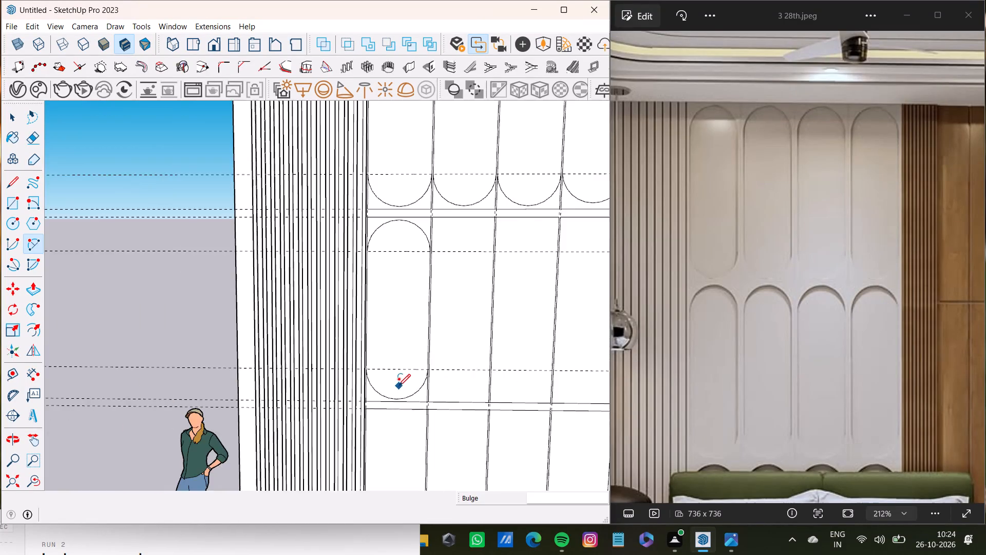
shift+middle_drag(405, 378, 357, 425)
scroll(406, 332, up, 16)
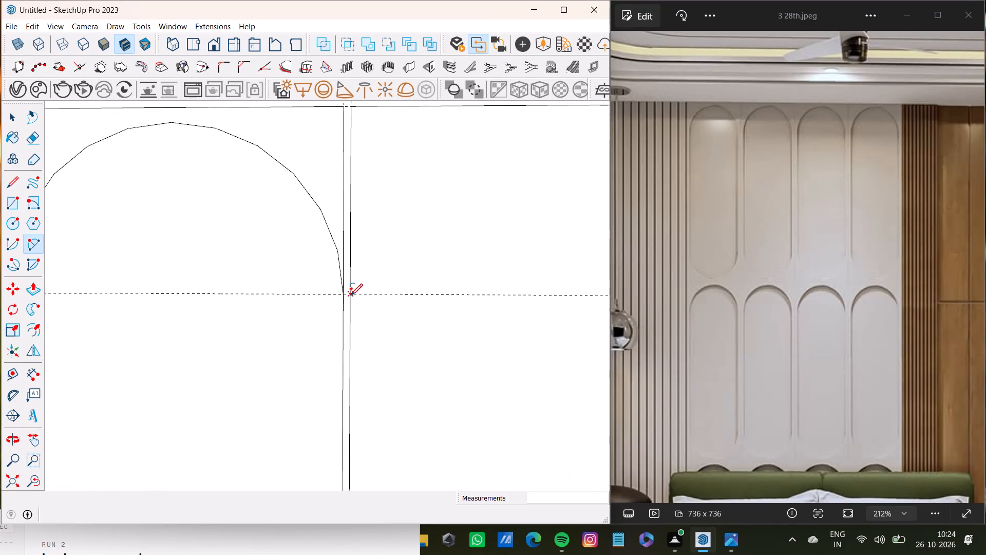
click(351, 295)
scroll(484, 336, down, 3)
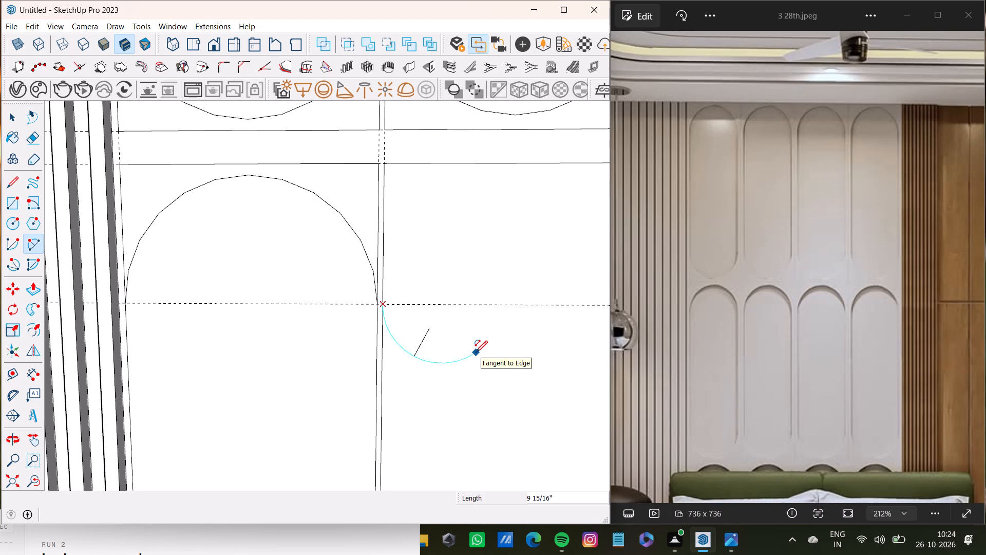
scroll(565, 332, down, 9)
scroll(582, 319, up, 8)
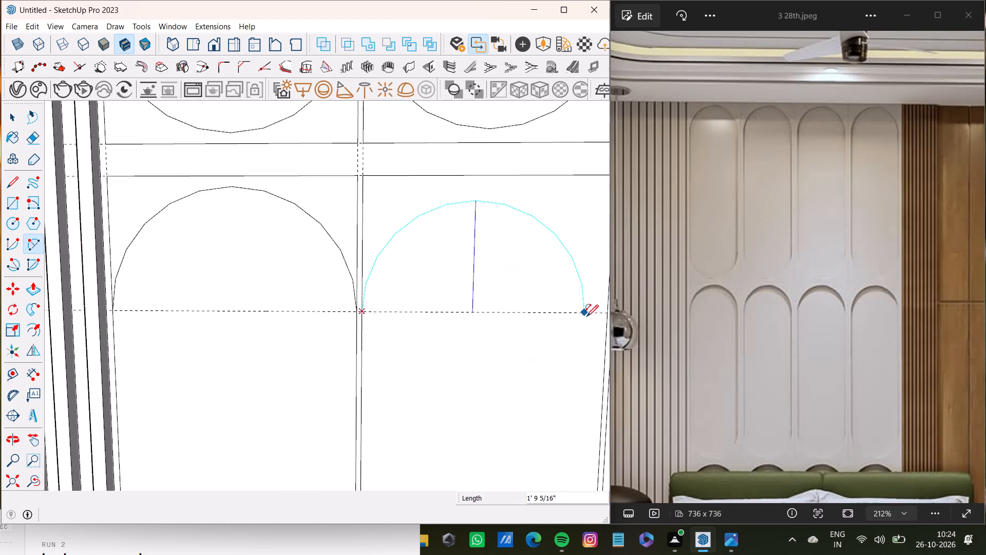
scroll(573, 317, down, 3)
scroll(523, 324, up, 4)
middle_drag(536, 325, 514, 319)
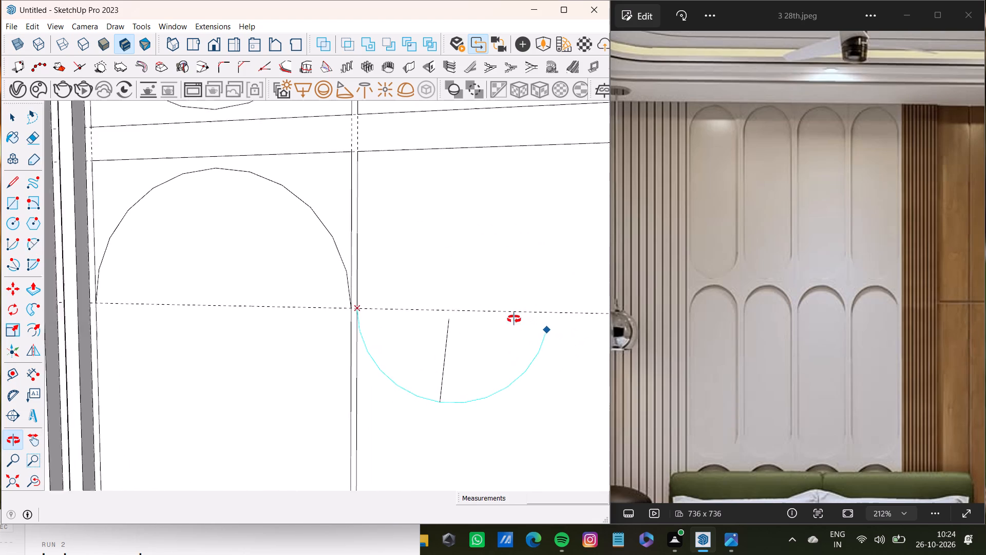
middle_drag(514, 319, 420, 317)
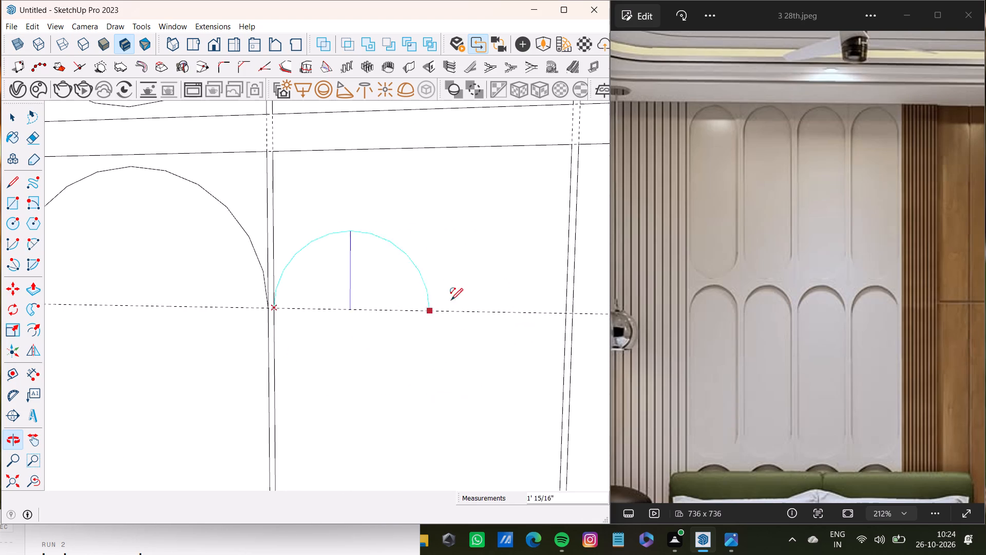
scroll(506, 293, up, 2)
click(579, 319)
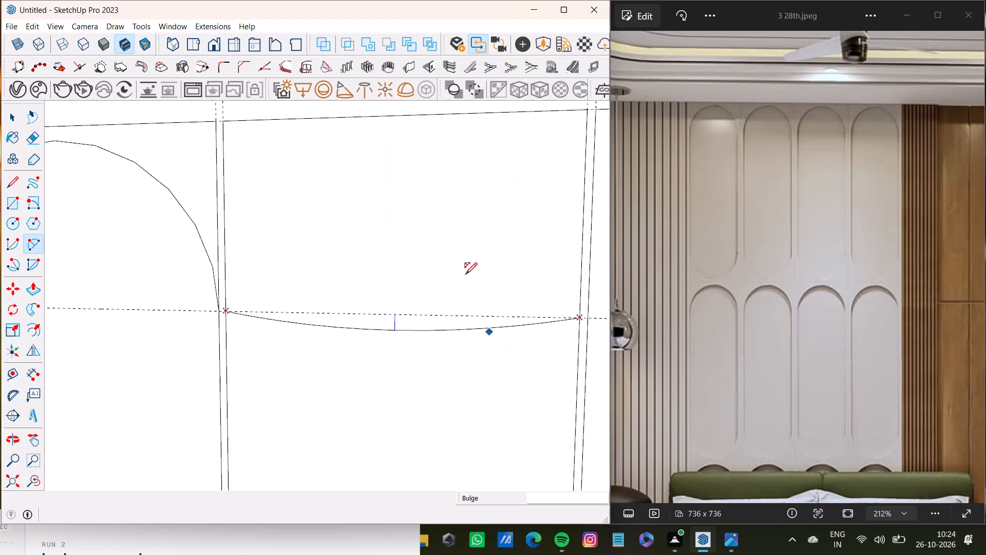
click(434, 138)
Draw a semicircular arc with an 11 3/4" downward bulge on the lower guide of the second row's second column.
scroll(447, 195, down, 9)
shift+middle_drag(473, 285, 444, 144)
scroll(359, 435, up, 3)
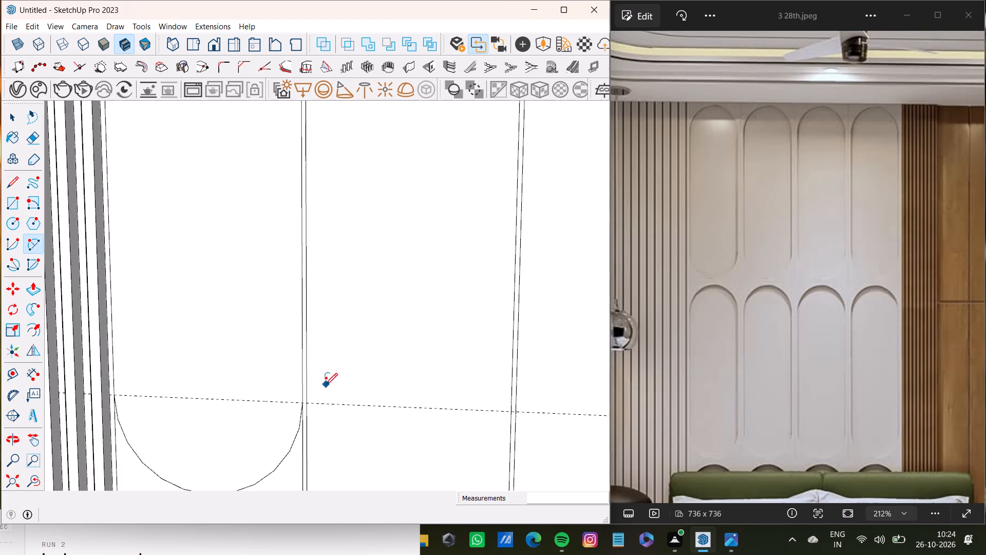
scroll(326, 385, up, 3)
click(301, 411)
scroll(479, 451, down, 4)
shift+middle_drag(499, 438, 426, 416)
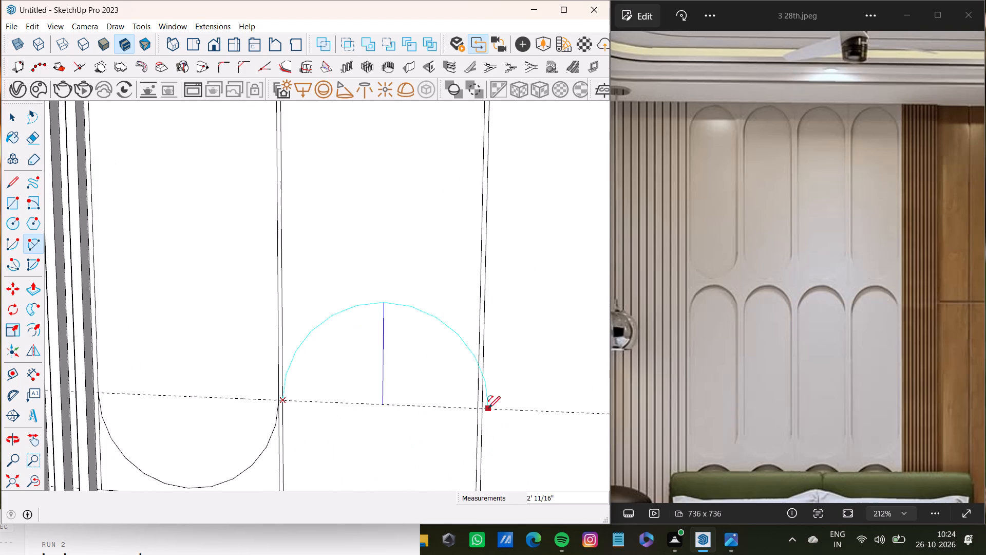
click(477, 408)
scroll(402, 424, down, 4)
shift+middle_drag(404, 443, 395, 386)
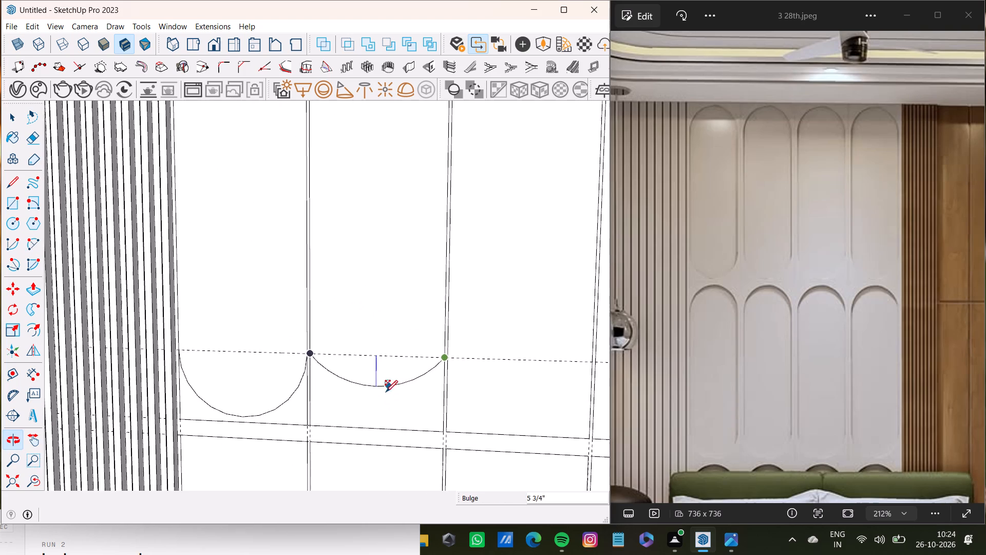
click(368, 423)
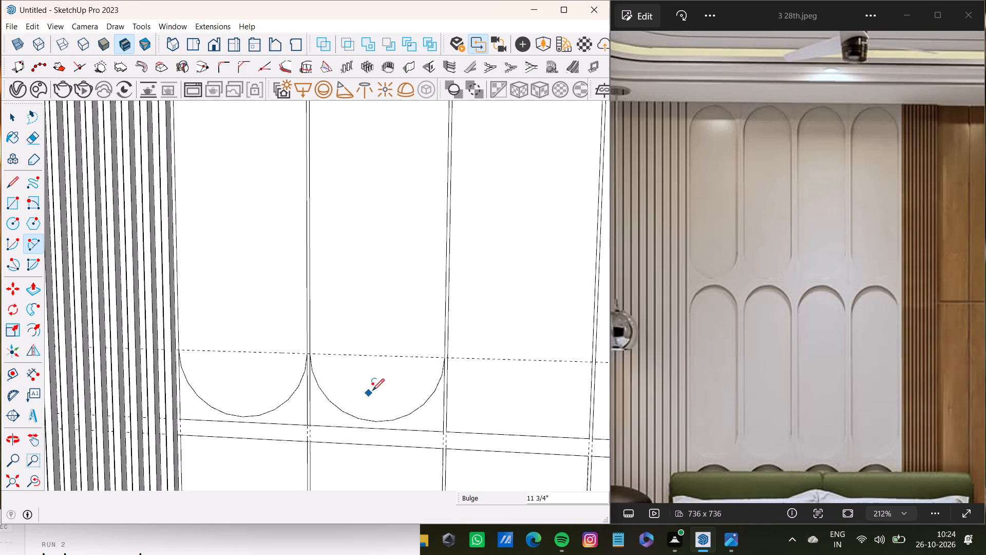
Draw a semicircular arc with an 11 3/4" upward bulge on the upper guide of the second row's third column.
scroll(372, 391, down, 8)
shift+middle_drag(380, 375, 365, 438)
scroll(416, 322, up, 14)
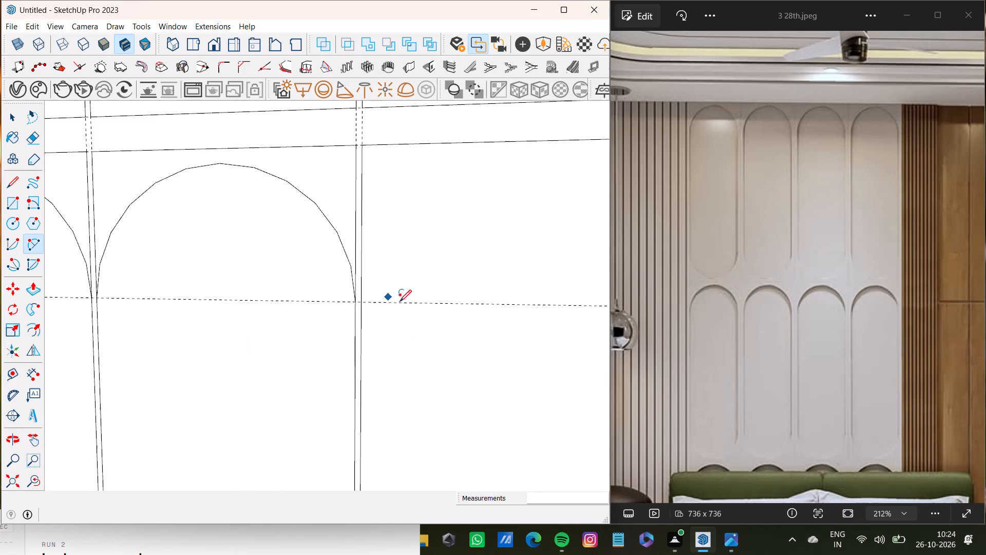
scroll(403, 340, up, 5)
click(343, 289)
scroll(452, 295, down, 7)
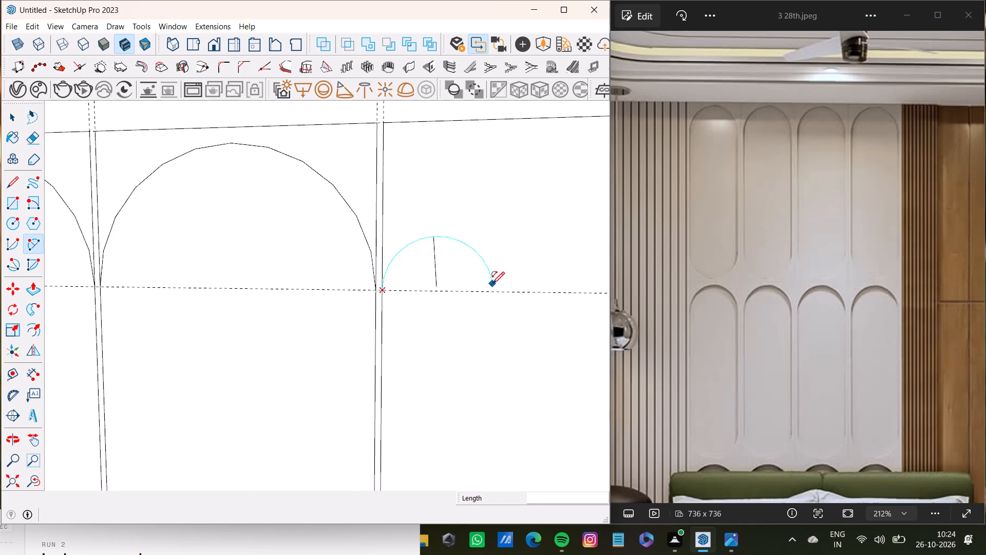
scroll(492, 284, down, 2)
shift+middle_drag(474, 277, 273, 297)
click(428, 310)
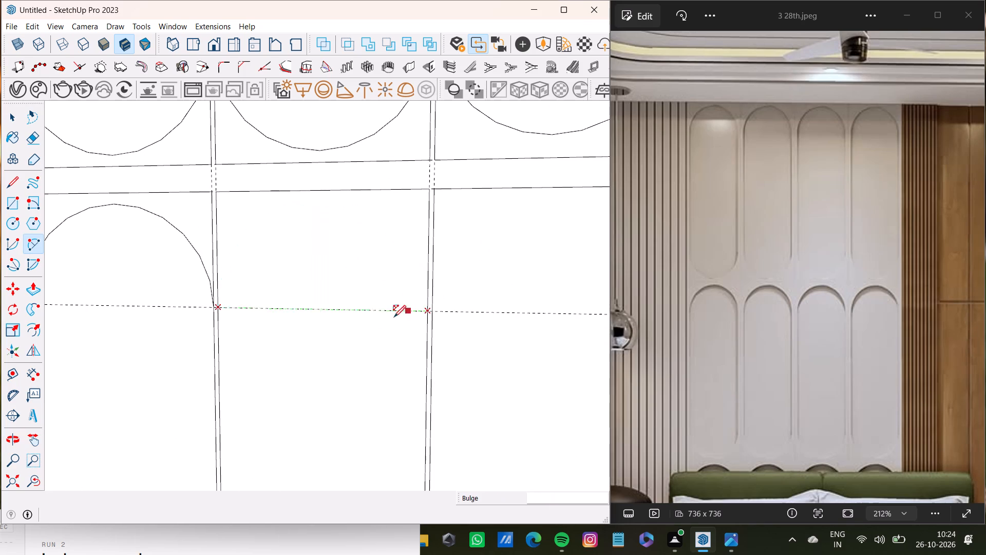
click(336, 204)
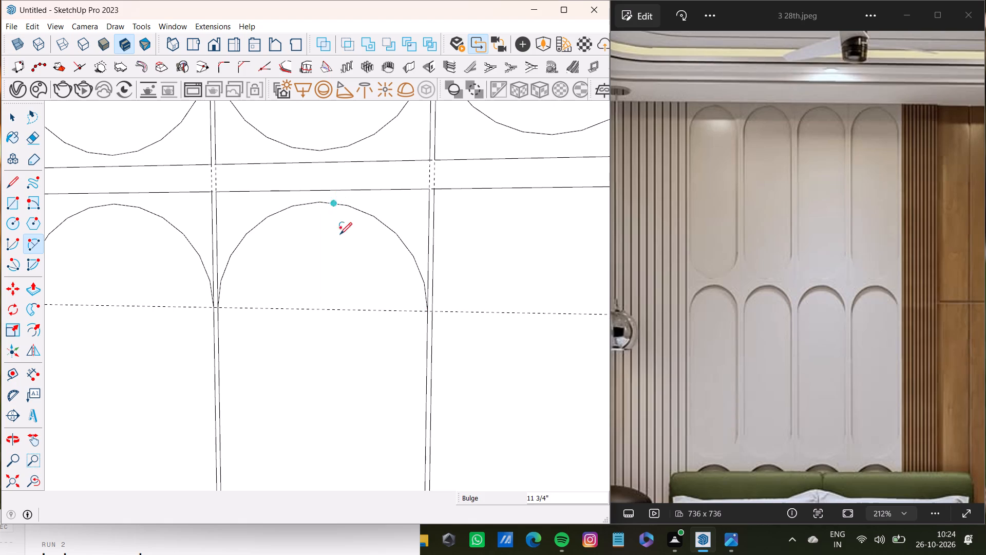
Draw a semicircular arc with an 11 3/4" downward bulge on the lower guide of the second row's third column.
scroll(344, 253, down, 9)
shift+middle_drag(362, 306, 374, 201)
scroll(312, 402, up, 8)
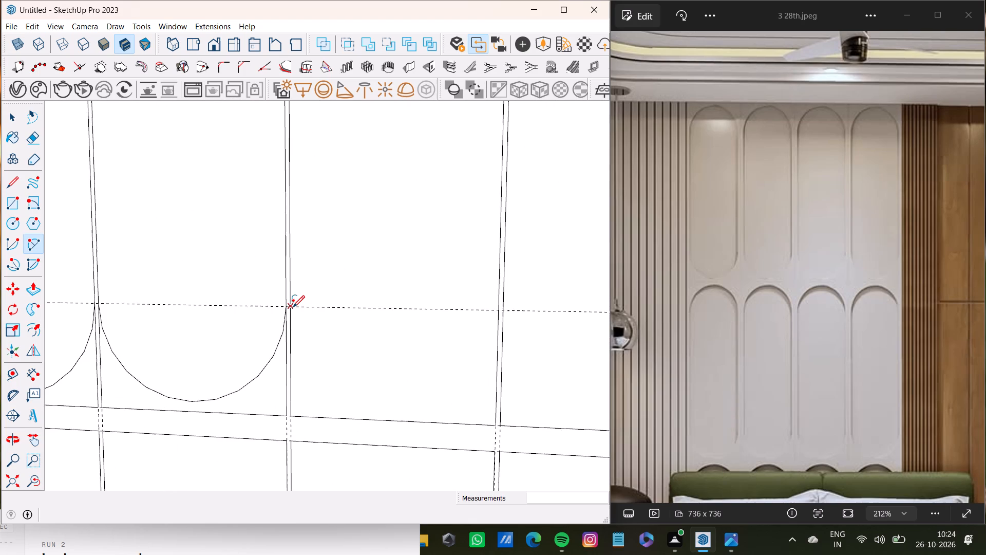
click(293, 307)
click(500, 313)
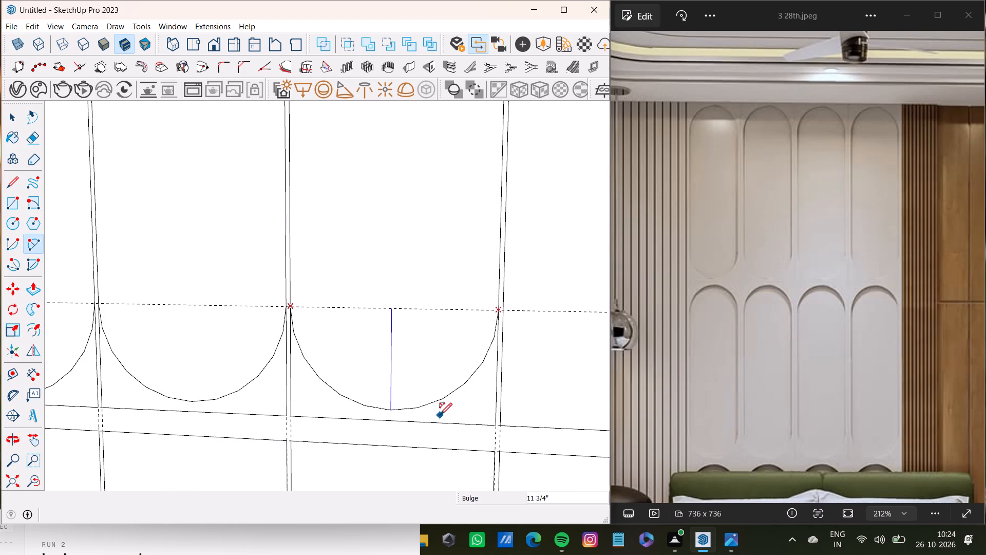
click(440, 414)
Draw a 1' 11 1/2" wide arc with an 11 3/4" upward bulge on the upper guide of the second row's fourth column.
scroll(417, 402, down, 9)
shift+middle_drag(405, 387, 338, 420)
scroll(356, 260, up, 4)
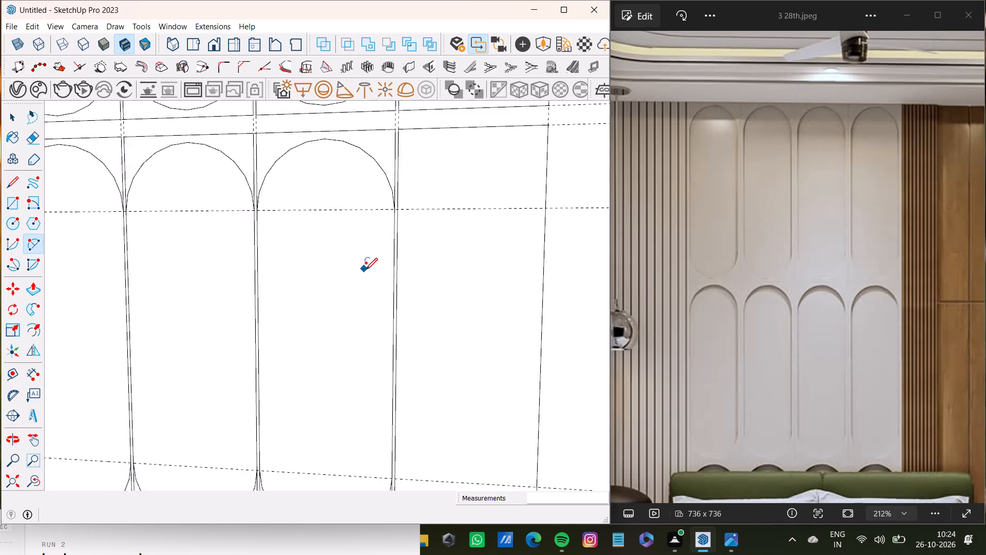
scroll(366, 270, up, 1)
scroll(369, 273, down, 7)
middle_drag(372, 288, 401, 288)
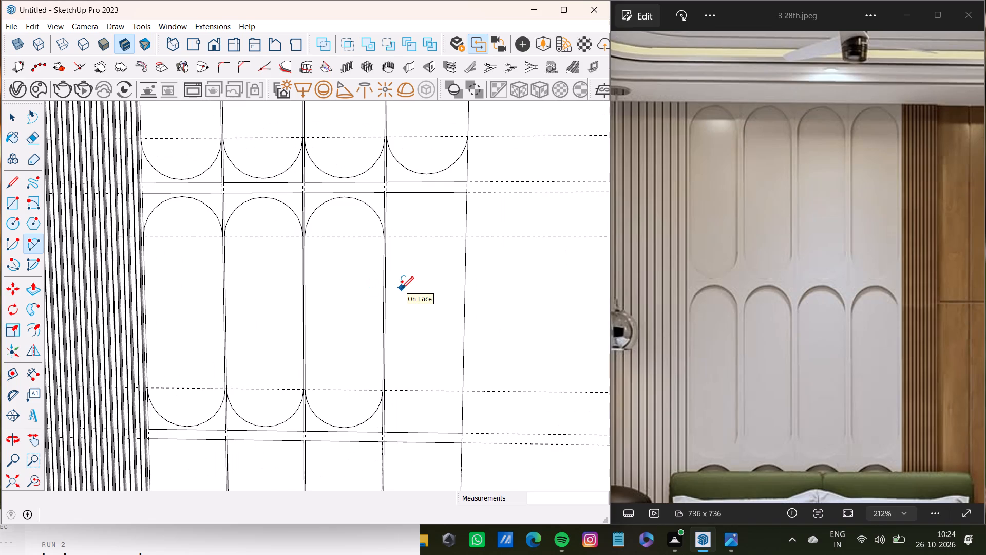
scroll(421, 280, up, 7)
middle_drag(420, 271, 397, 283)
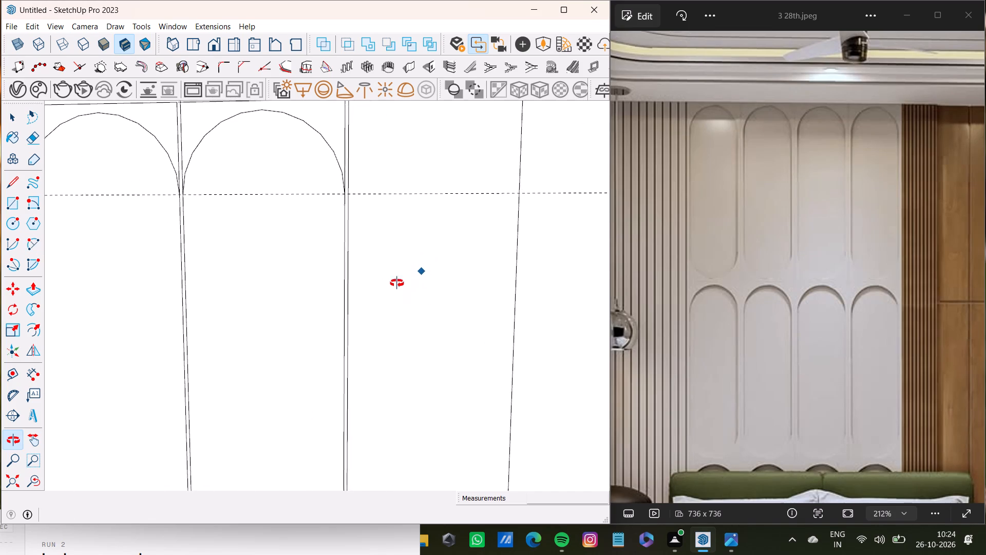
middle_drag(397, 283, 395, 271)
scroll(368, 205, up, 5)
click(340, 186)
scroll(520, 187, down, 10)
scroll(539, 206, up, 1)
middle_drag(539, 206, 457, 219)
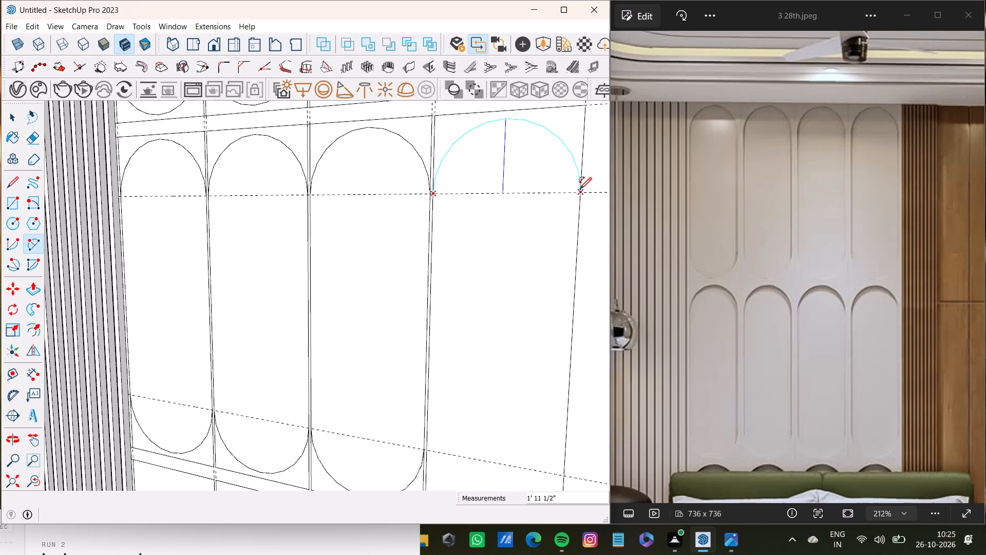
click(580, 189)
click(508, 122)
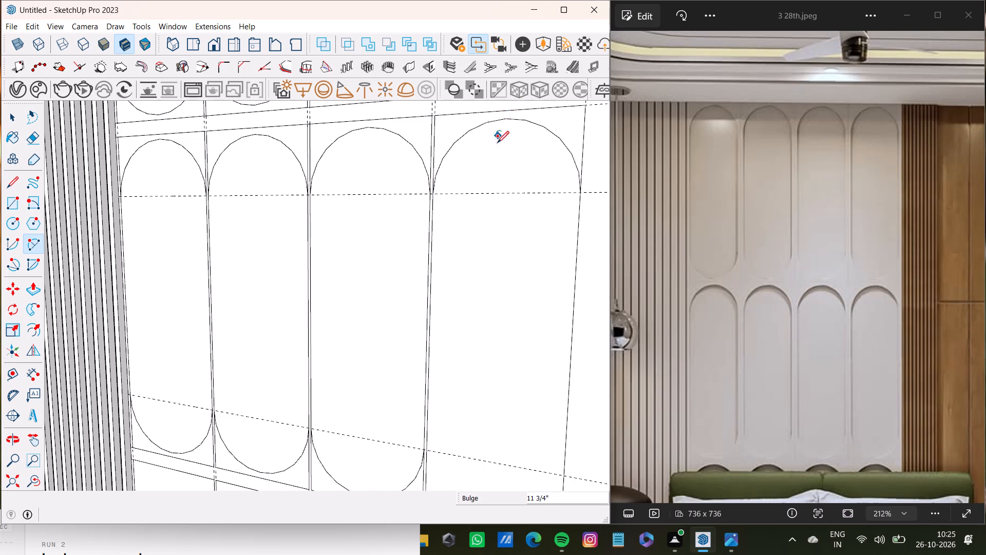
Draw a 1' 11 1/2" wide arc with an 11 3/4" downward bulge on the lower guide of the second row's fourth column.
scroll(489, 258, down, 8)
middle_drag(489, 300, 578, 323)
scroll(458, 369, up, 7)
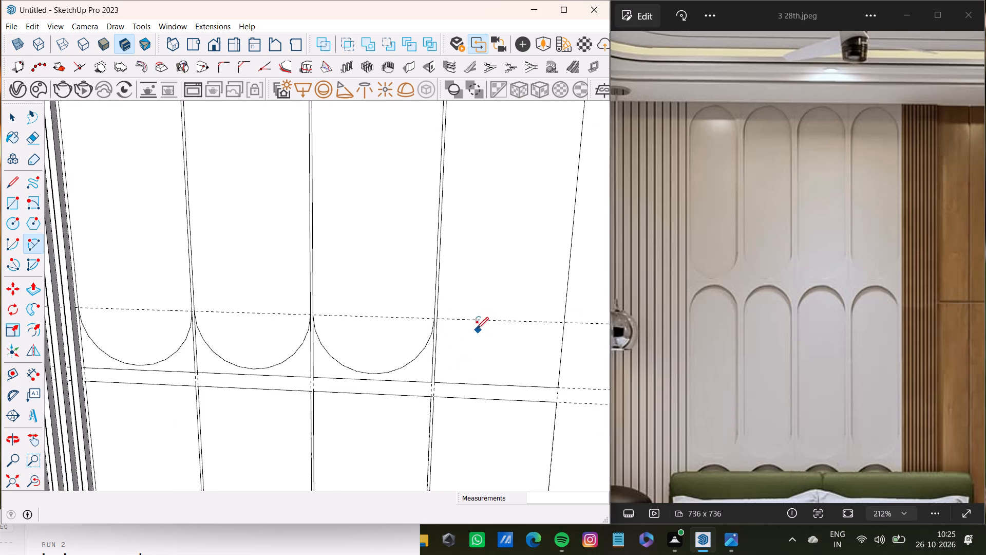
scroll(476, 329, up, 7)
click(408, 308)
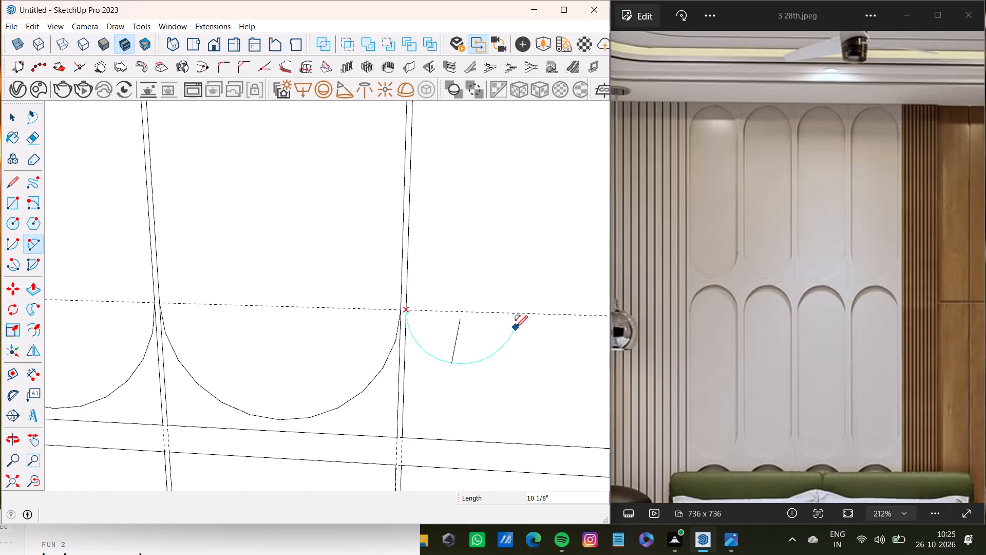
scroll(516, 329, down, 7)
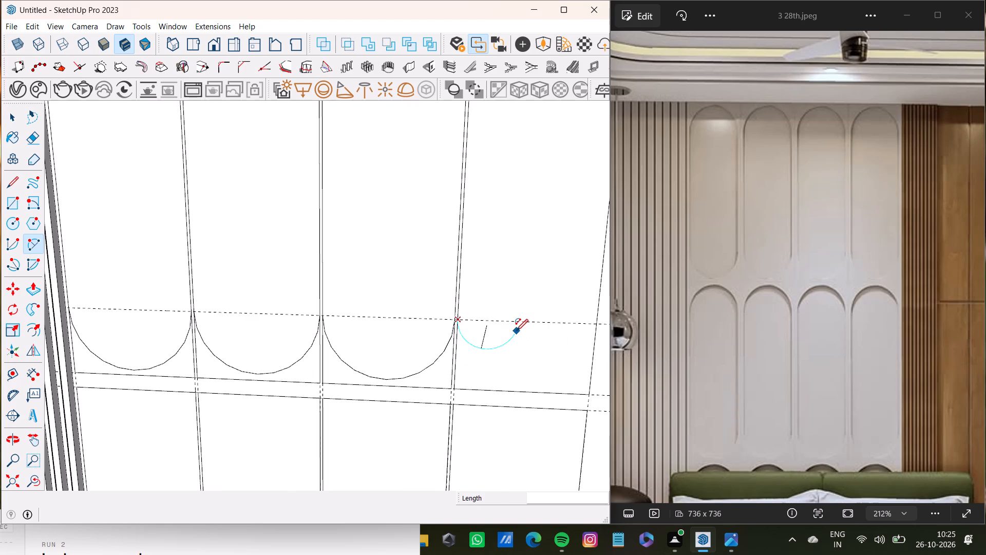
scroll(510, 337, down, 5)
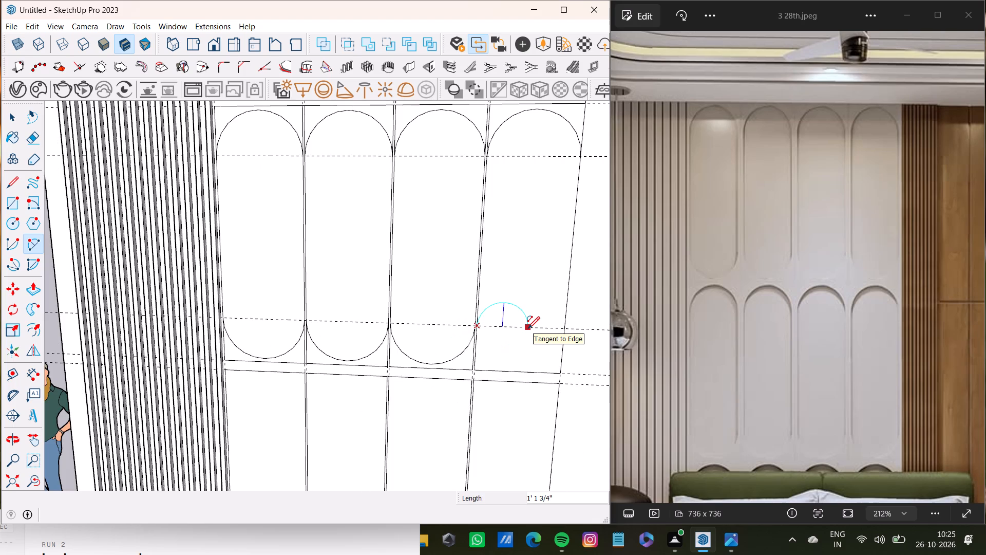
scroll(528, 324, down, 9)
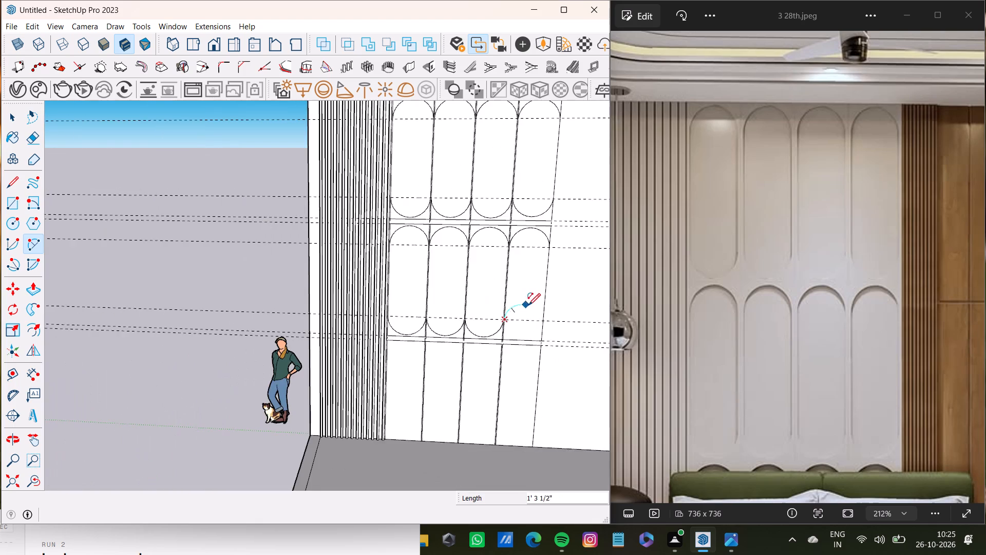
scroll(528, 322, down, 5)
middle_drag(525, 327, 409, 327)
scroll(408, 326, up, 12)
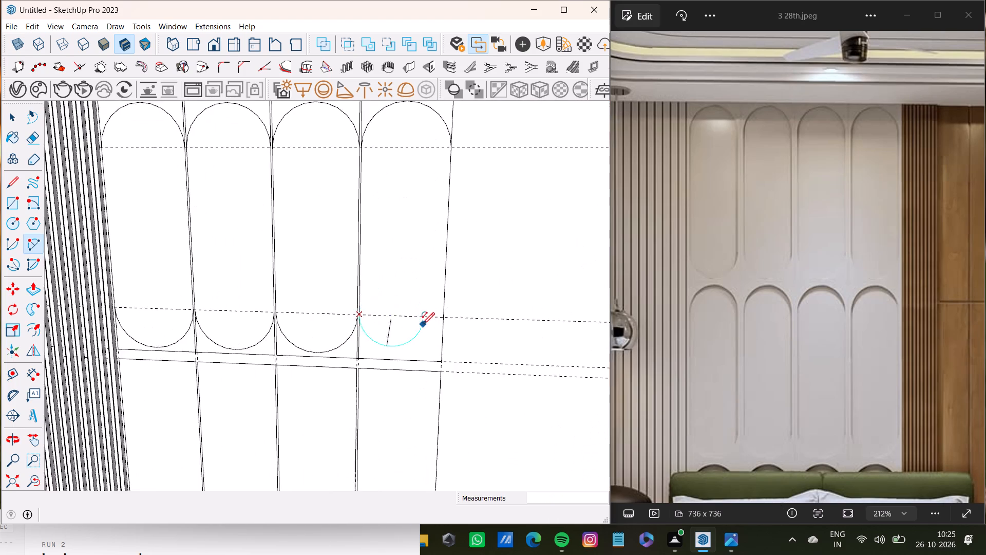
scroll(423, 324, up, 7)
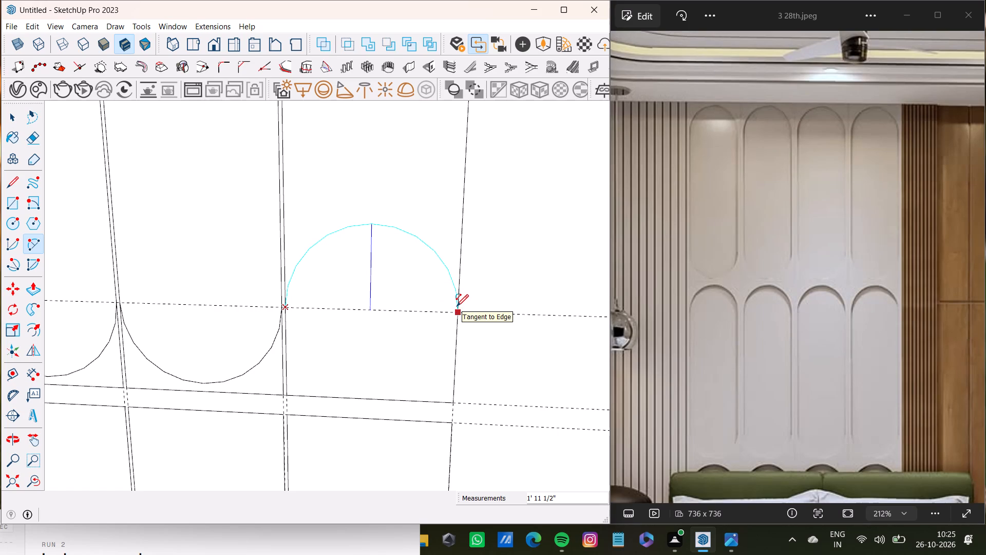
scroll(456, 306, up, 7)
click(461, 313)
scroll(321, 362, down, 8)
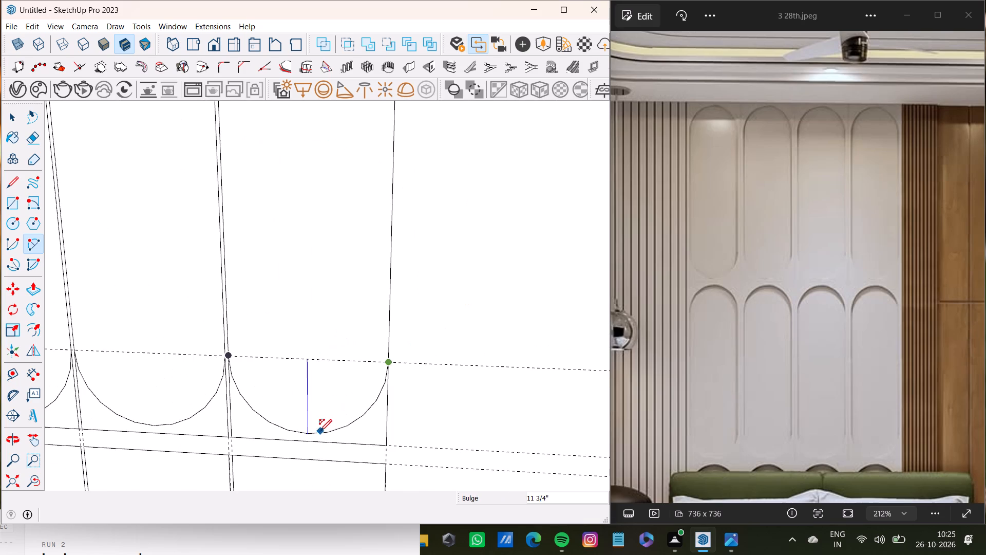
click(311, 434)
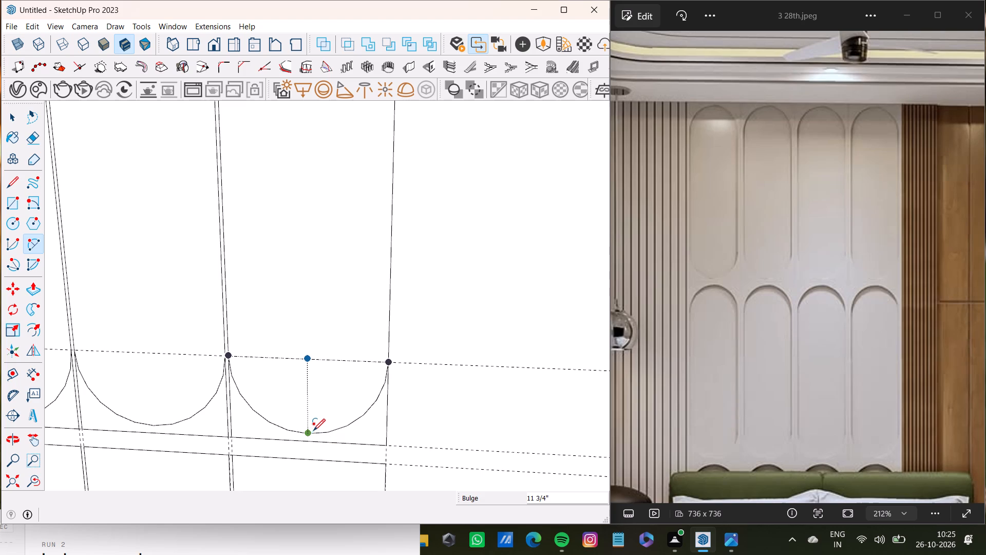
Examine the two rows of capsule outlines and the plain third row beneath them on the back wall.
scroll(286, 437, down, 16)
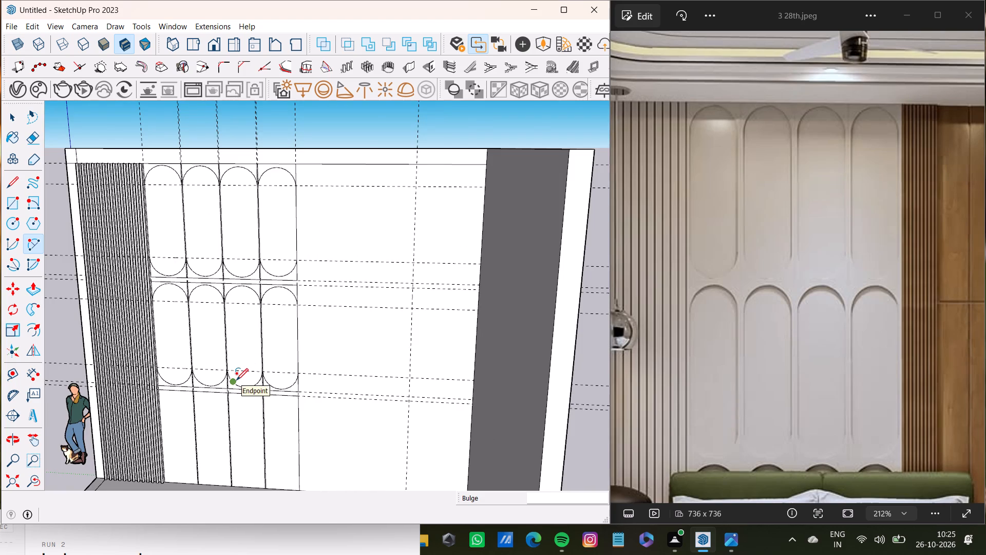
scroll(236, 380, down, 4)
middle_drag(236, 380, 261, 354)
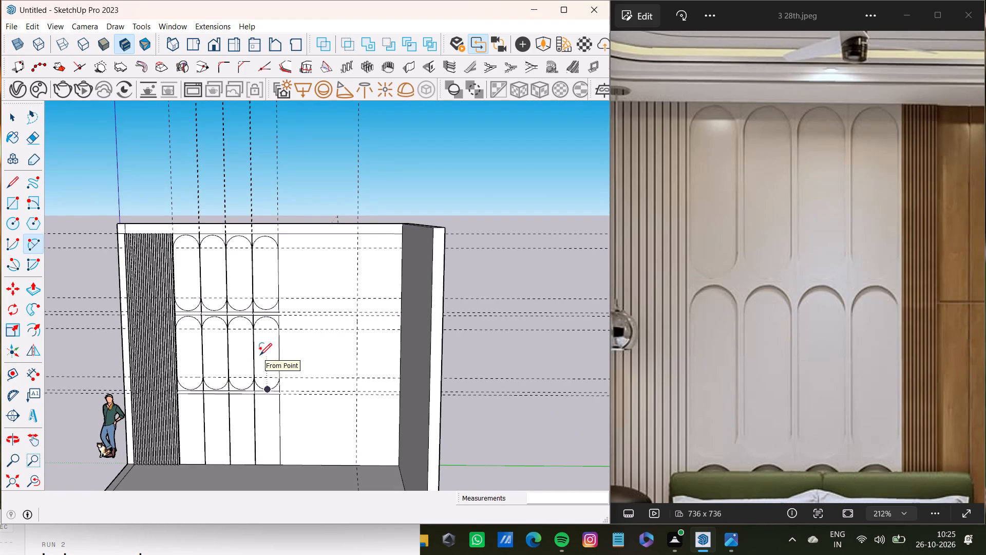
scroll(236, 397, up, 4)
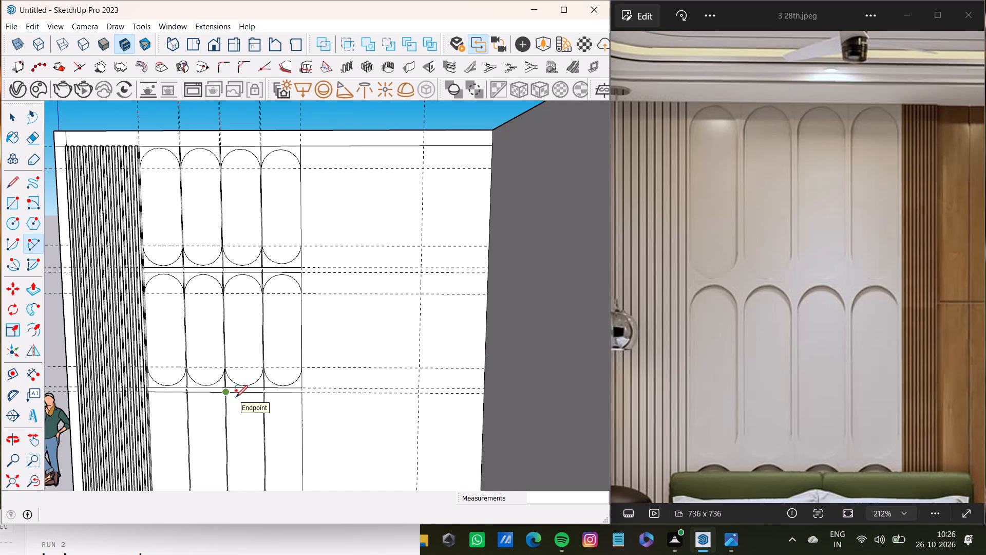
scroll(218, 420, down, 8)
middle_drag(218, 417, 214, 426)
scroll(202, 422, up, 8)
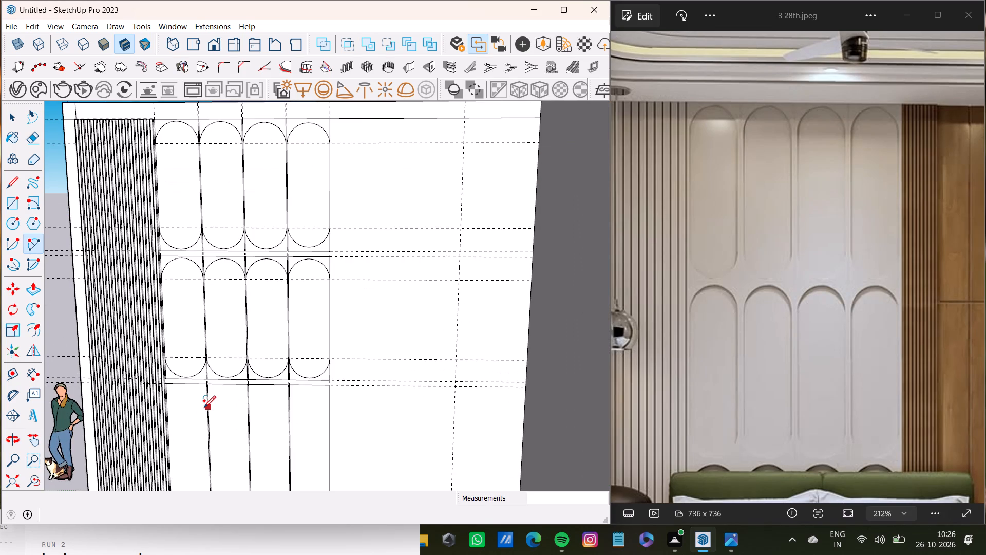
scroll(204, 408, down, 3)
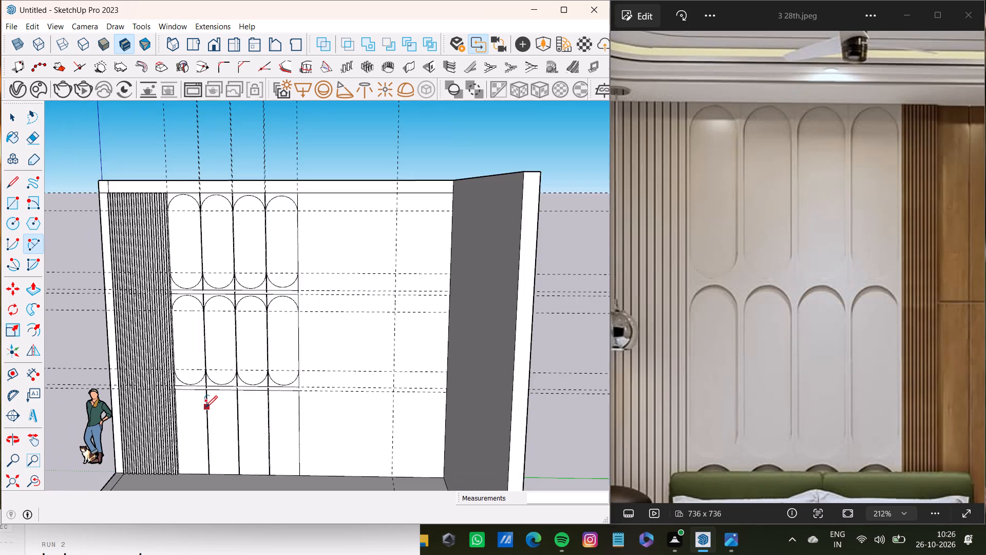
middle_drag(205, 408, 204, 364)
scroll(201, 402, up, 7)
scroll(214, 417, down, 4)
middle_drag(215, 416, 203, 413)
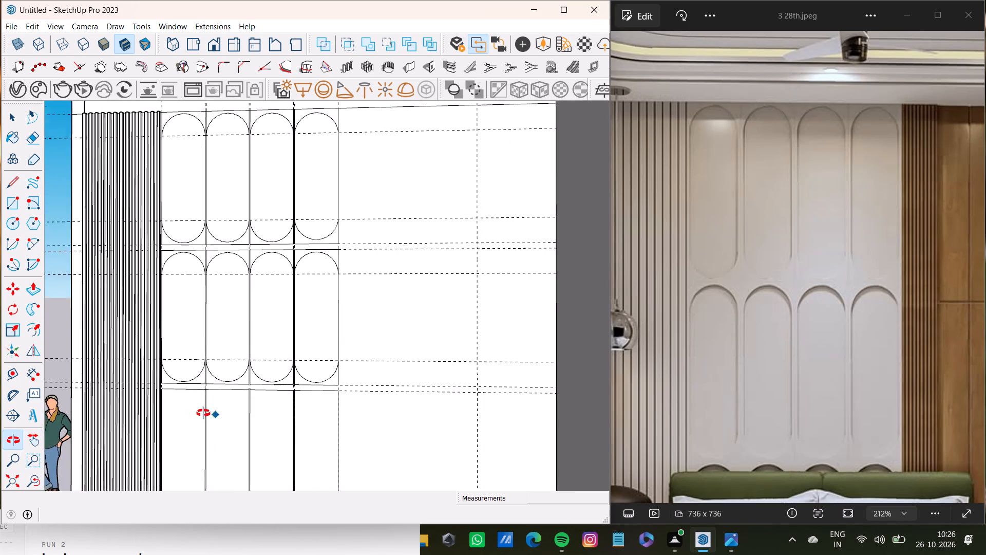
middle_drag(203, 413, 225, 420)
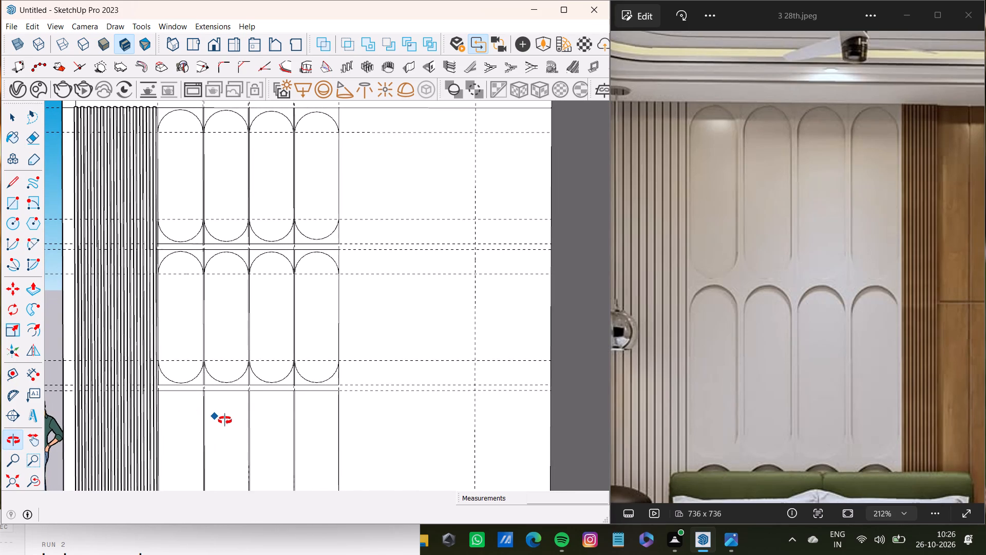
middle_drag(225, 420, 219, 425)
scroll(219, 437, up, 5)
scroll(220, 436, down, 8)
middle_drag(222, 434, 227, 418)
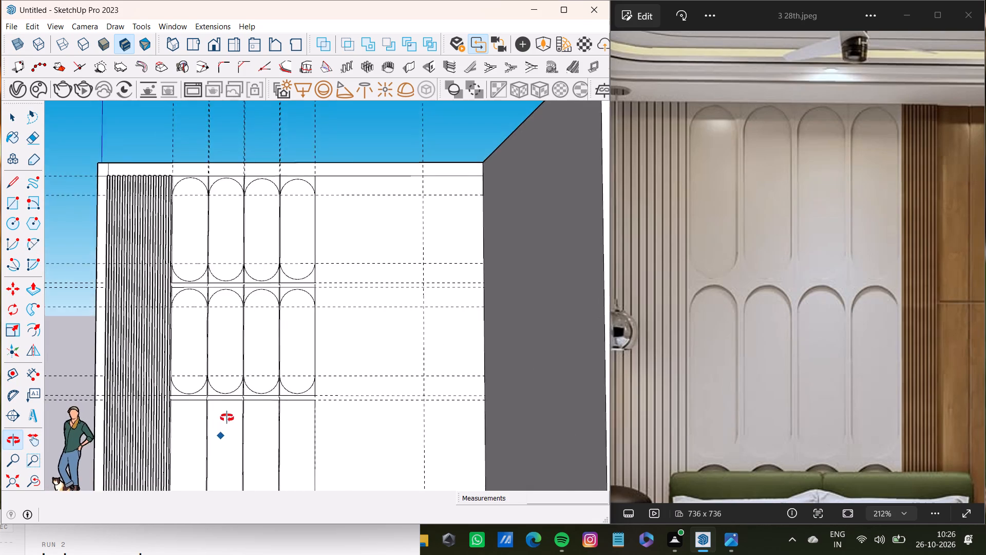
middle_drag(227, 418, 209, 443)
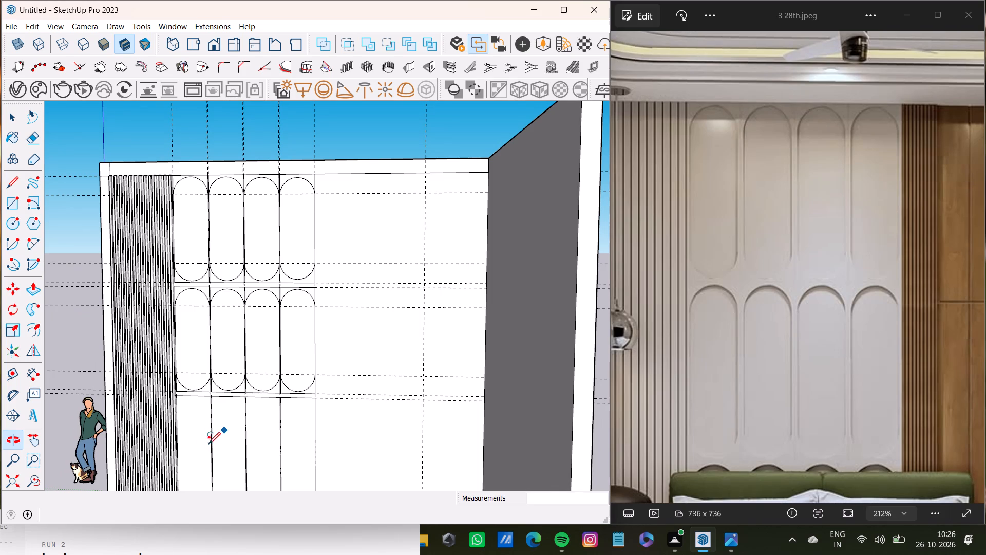
scroll(211, 443, up, 4)
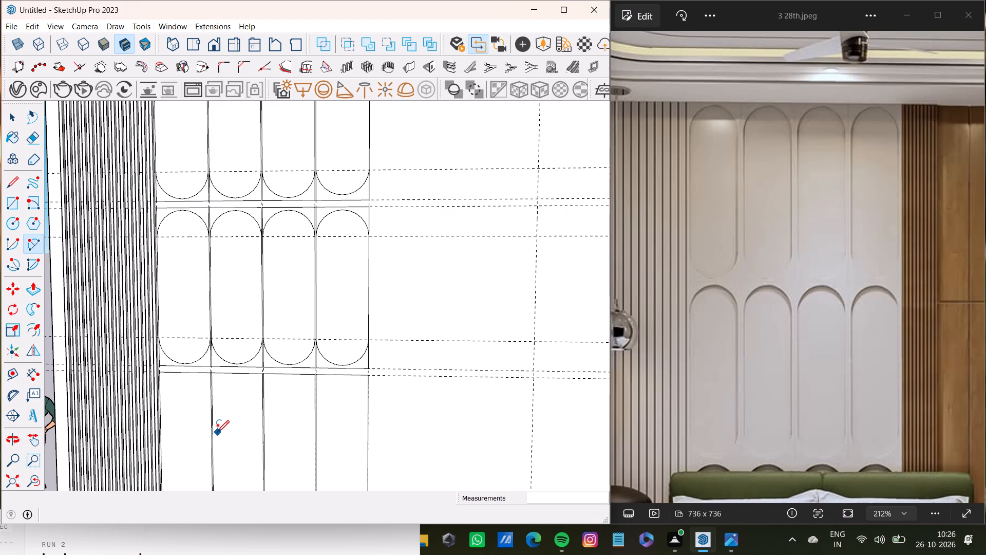
scroll(291, 379, down, 7)
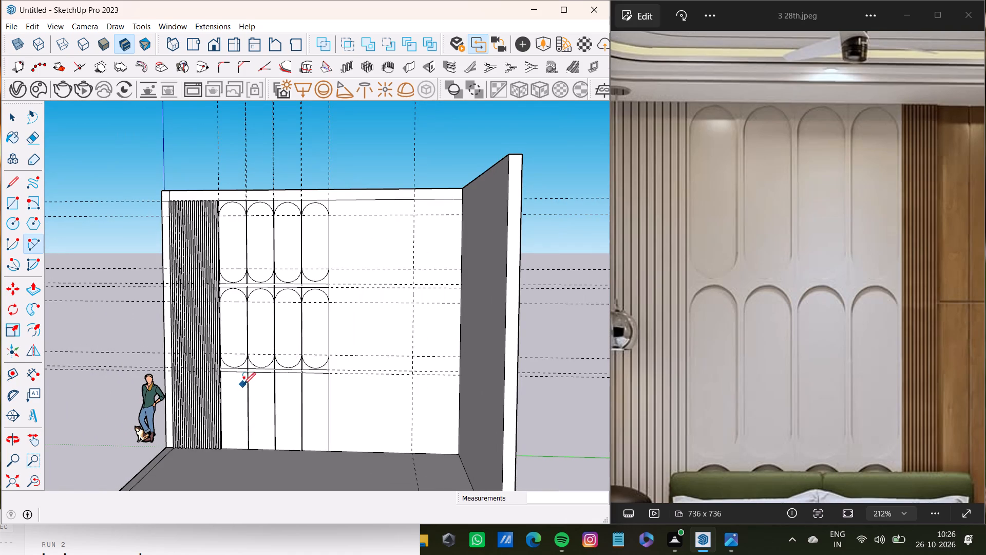
Place a horizontal guide 1'1" below the top edge of the third row of panels.
scroll(238, 388, up, 8)
shift+middle_drag(262, 381, 261, 366)
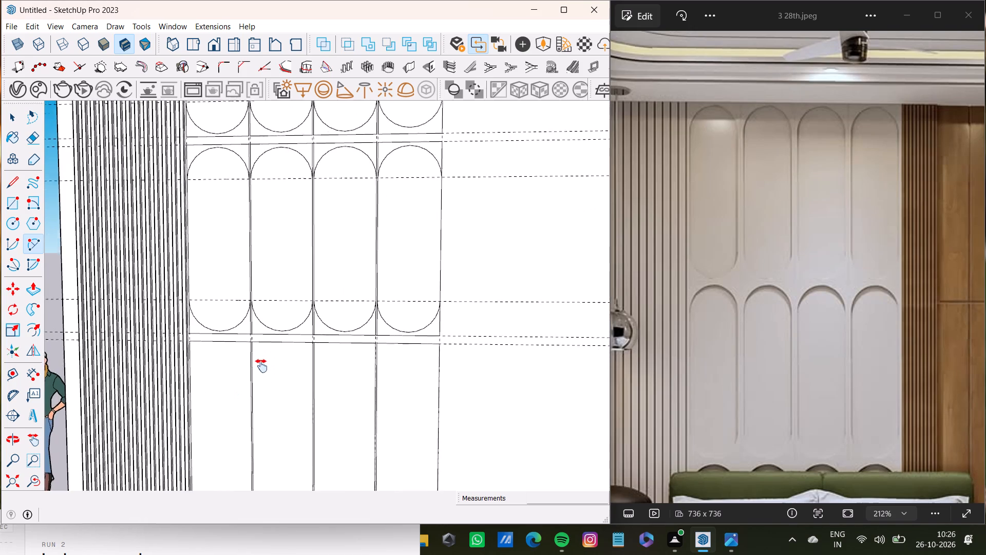
shift+middle_drag(261, 366, 261, 357)
key(t)
scroll(237, 356, up, 6)
click(242, 311)
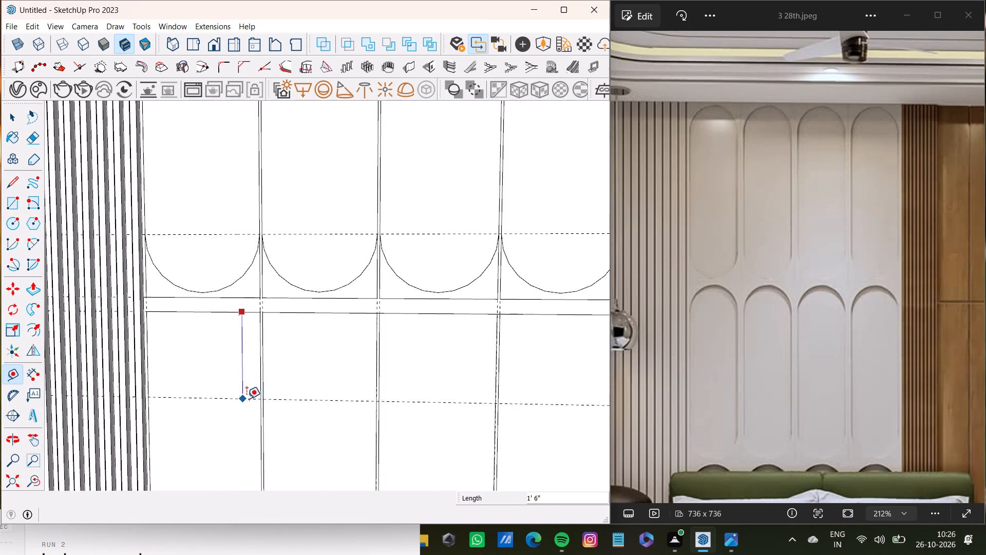
text(1'1")
key(Return)
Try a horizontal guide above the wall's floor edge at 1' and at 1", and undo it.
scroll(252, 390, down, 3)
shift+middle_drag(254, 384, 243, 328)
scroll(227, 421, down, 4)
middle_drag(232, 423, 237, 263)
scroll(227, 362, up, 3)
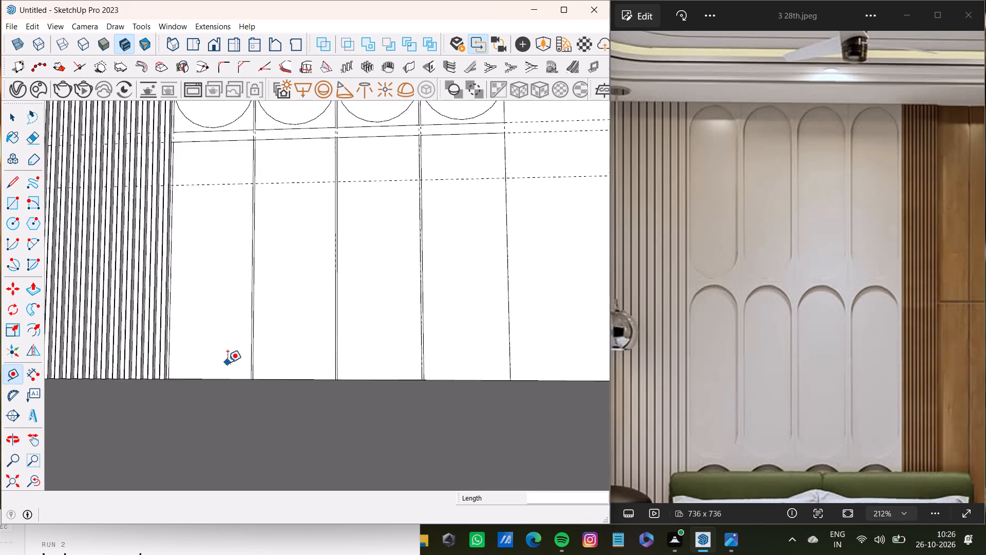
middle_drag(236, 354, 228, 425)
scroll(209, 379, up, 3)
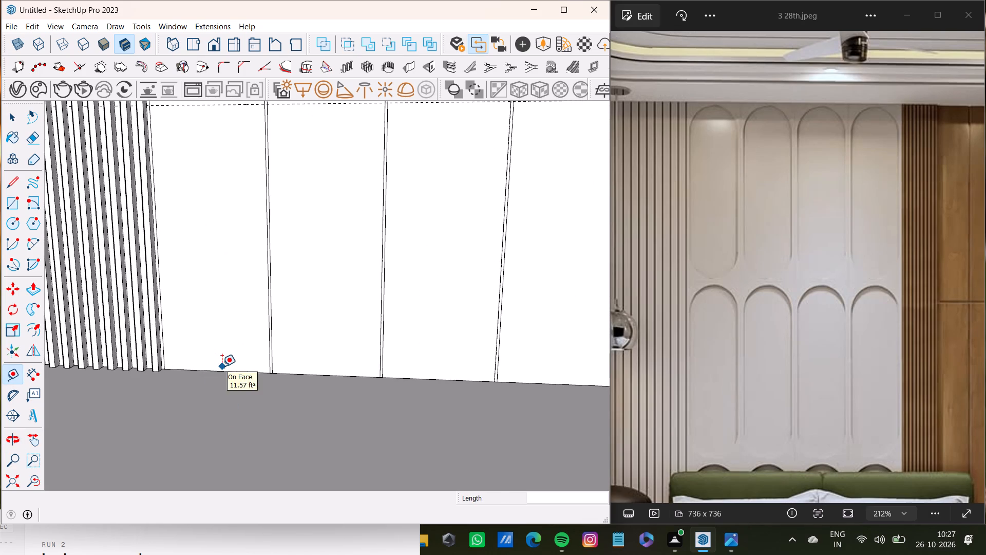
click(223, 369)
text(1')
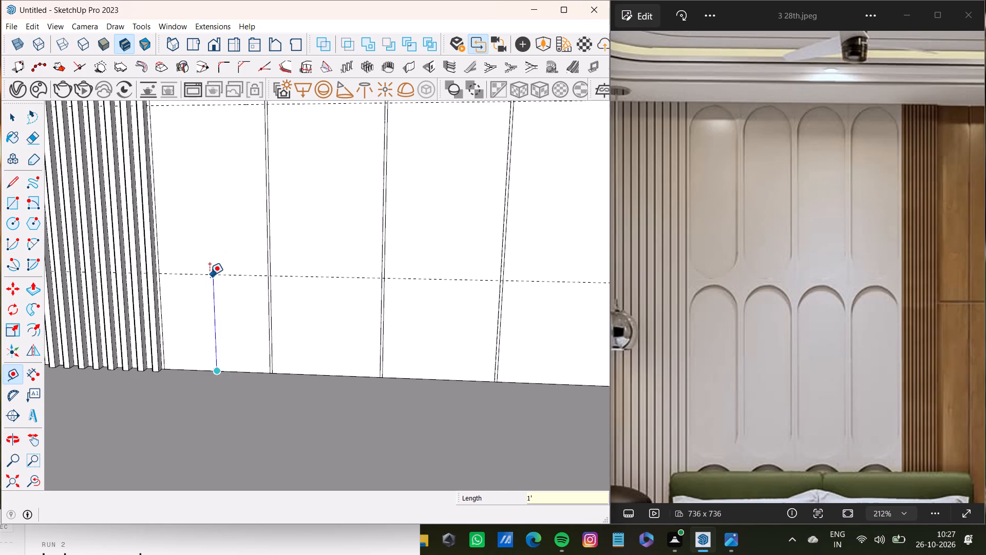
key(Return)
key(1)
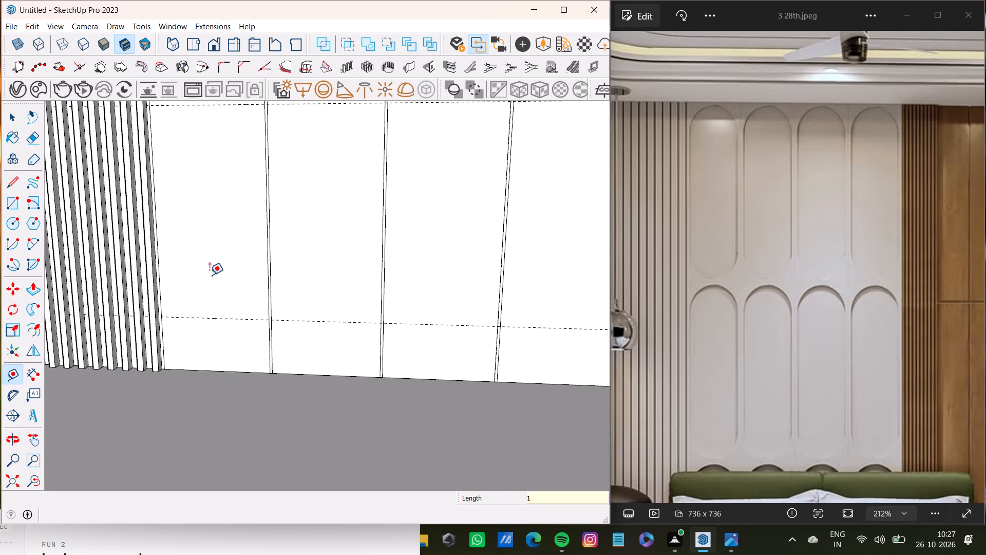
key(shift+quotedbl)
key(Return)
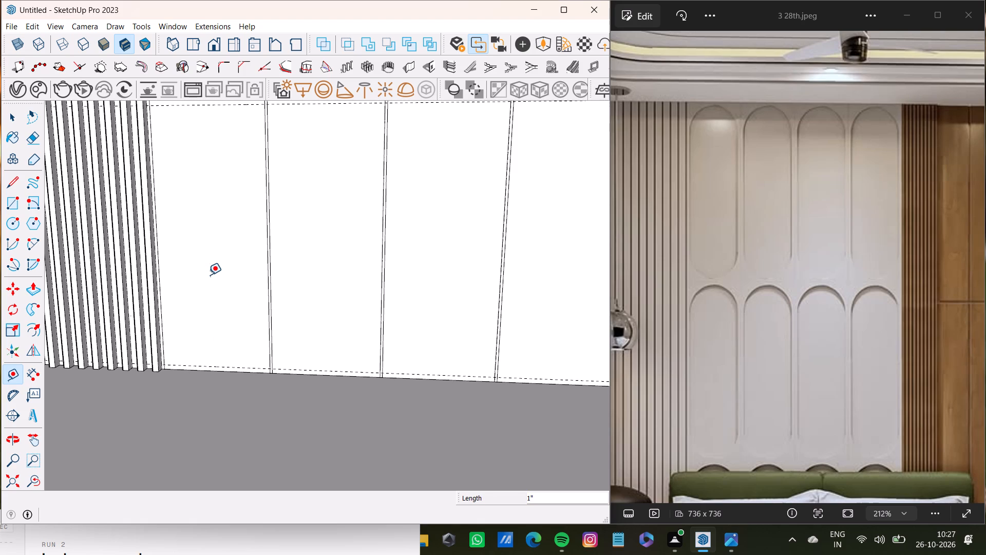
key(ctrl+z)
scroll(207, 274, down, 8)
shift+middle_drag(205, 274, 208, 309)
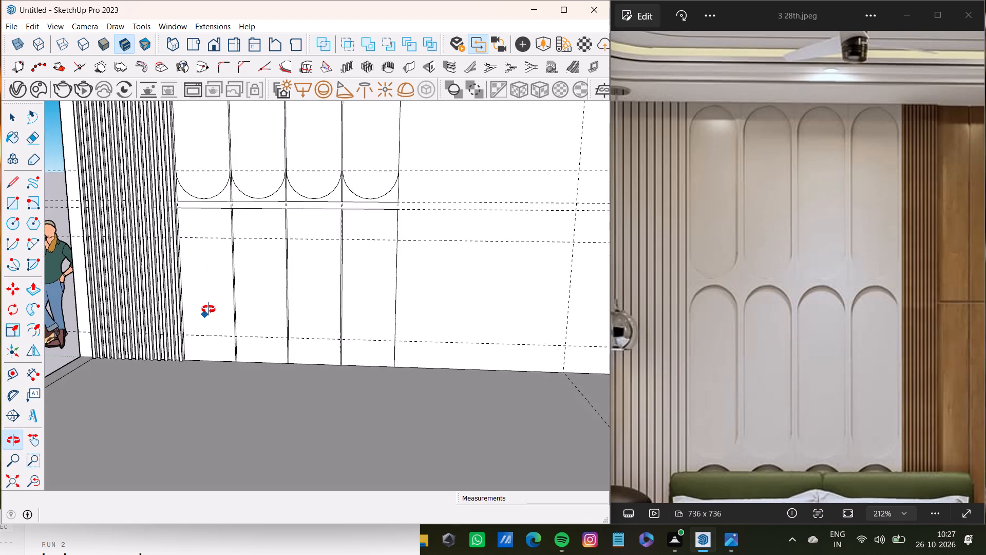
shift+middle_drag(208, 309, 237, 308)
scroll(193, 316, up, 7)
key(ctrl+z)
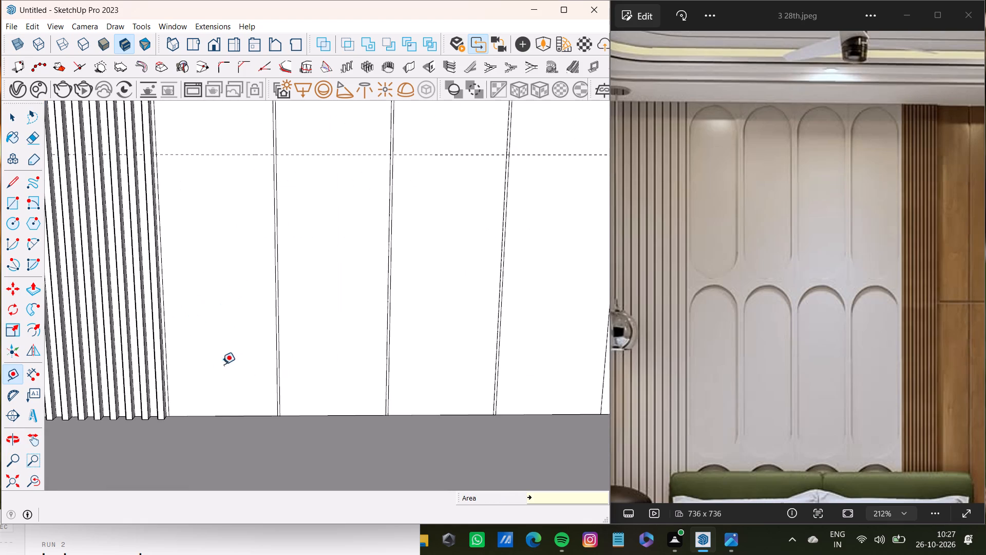
Place a horizontal guide 1'1" above the floor edge of the third row of panels.
click(220, 413)
key(space)
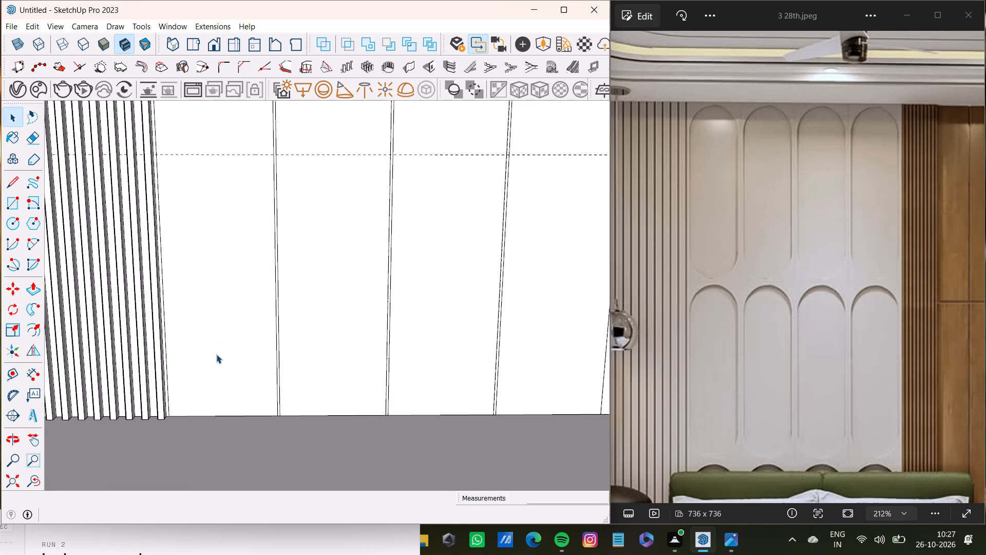
key(t)
click(250, 417)
key(1)
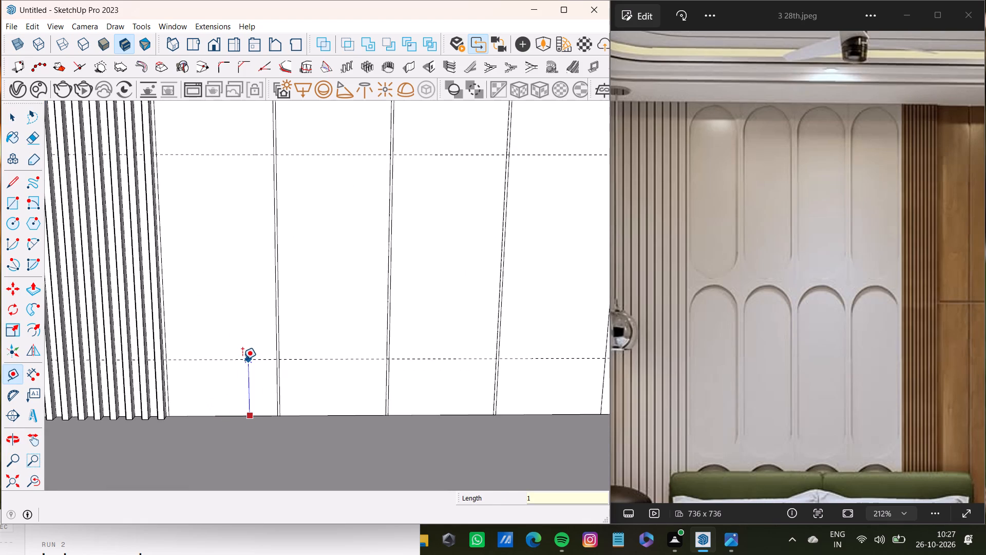
text('1")
key(Return)
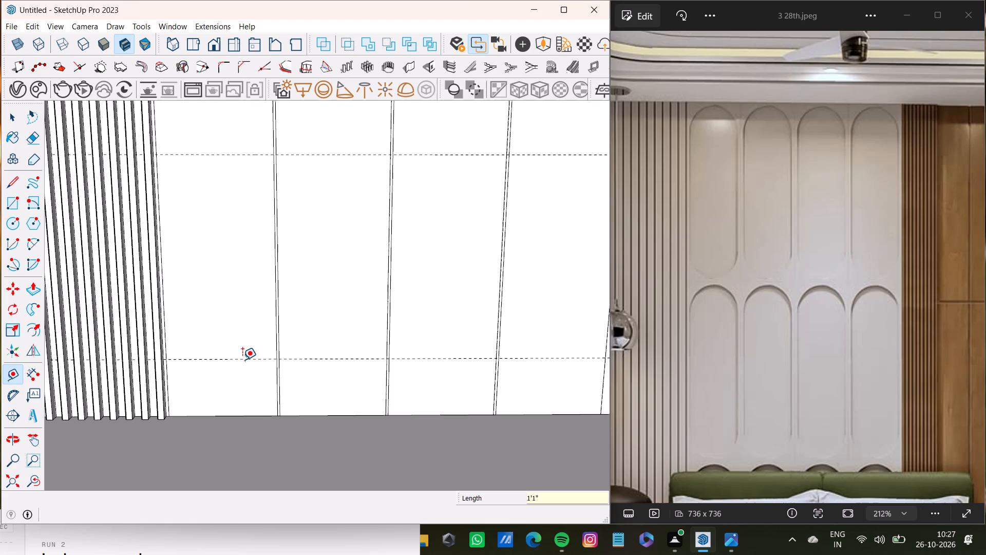
key(space)
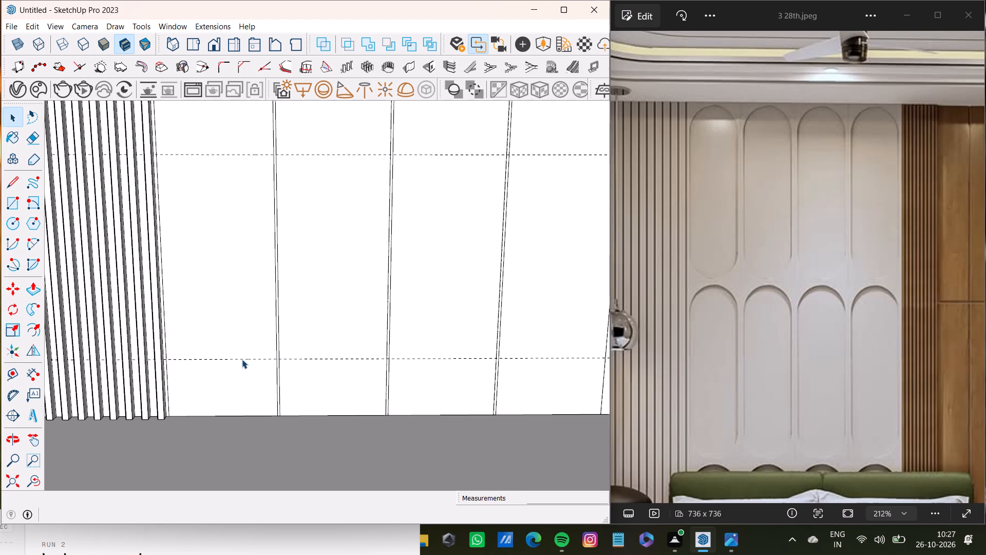
key(space)
scroll(264, 132, down, 12)
shift+middle_drag(332, 151, 270, 269)
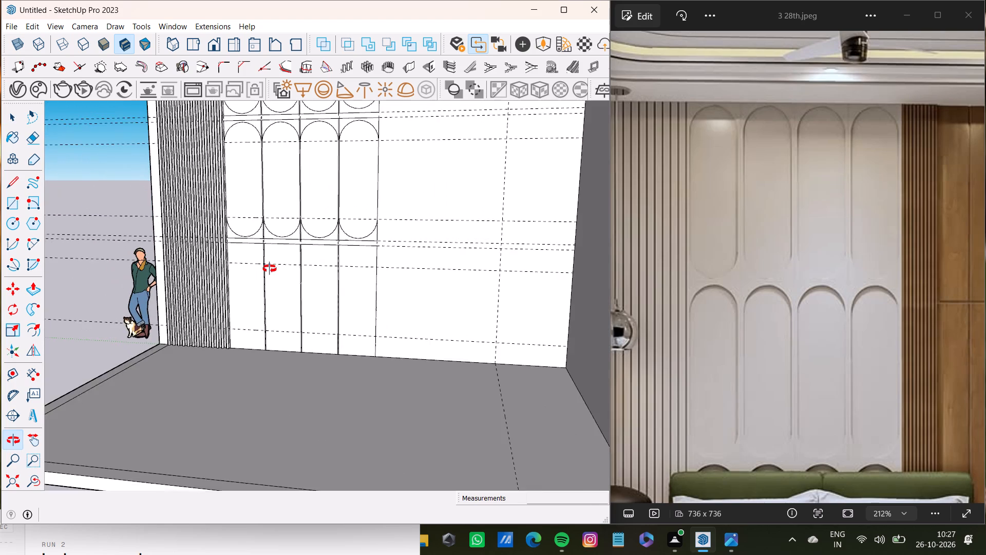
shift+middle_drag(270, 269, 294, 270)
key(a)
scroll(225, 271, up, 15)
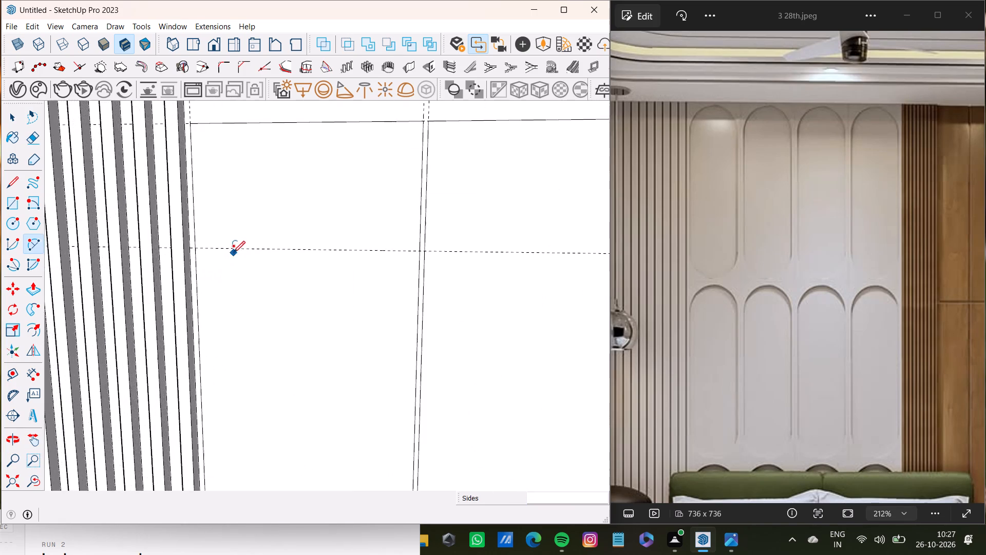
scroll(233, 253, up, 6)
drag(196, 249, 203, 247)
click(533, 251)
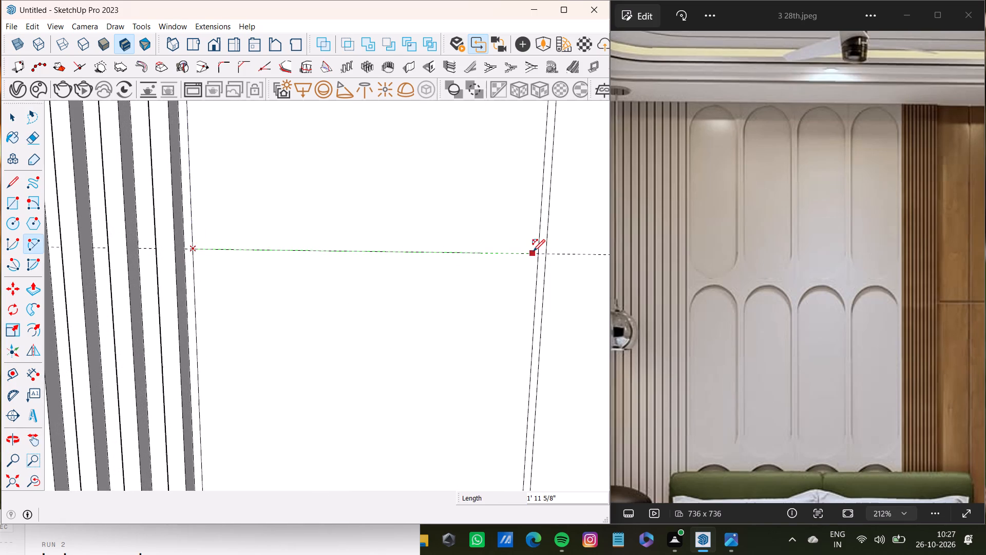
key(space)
Draw an upward semicircular arc, bulge about 11 5/16", across the upper guide in the third row's first panel, beside the slats.
key(a)
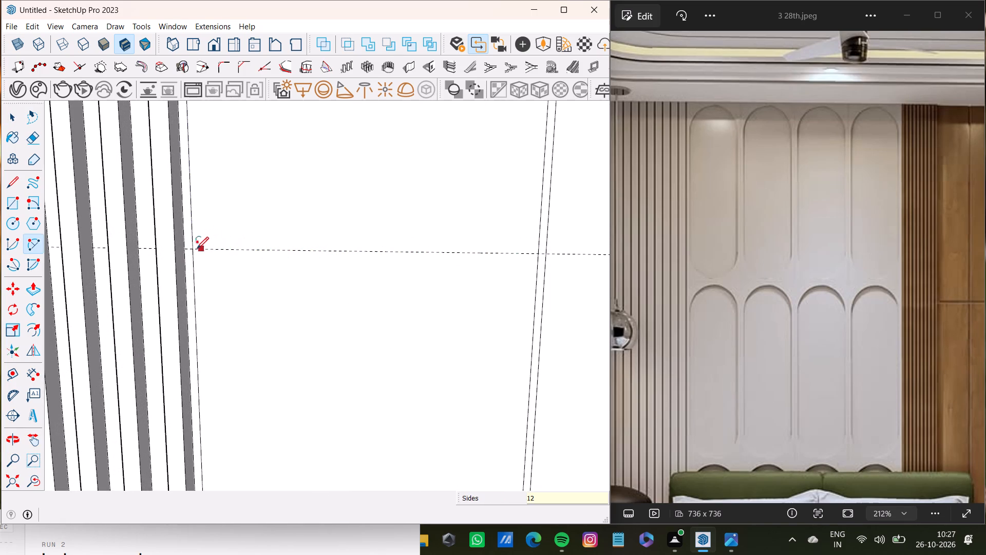
click(194, 249)
click(539, 255)
scroll(481, 234, down, 5)
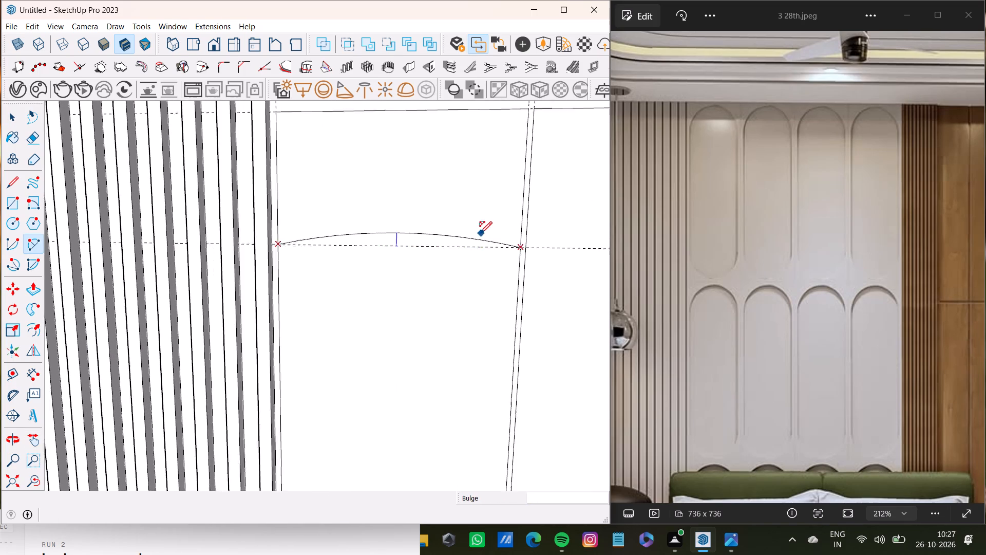
shift+middle_drag(480, 221, 460, 234)
click(404, 168)
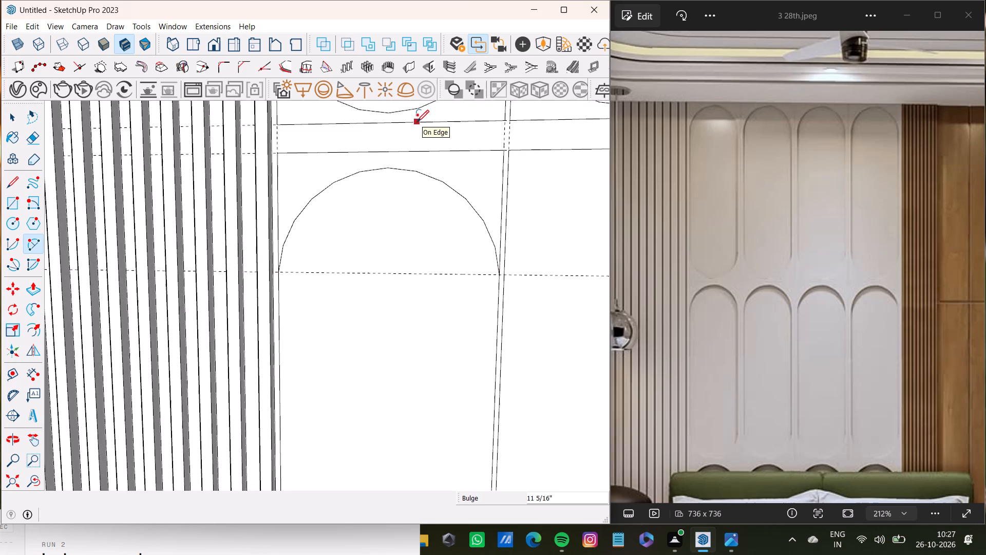
Draw a downward semicircular arc across the lower guide in the third row's first panel, closing the capsule's bottom end.
scroll(403, 184, down, 14)
middle_drag(422, 246, 409, 186)
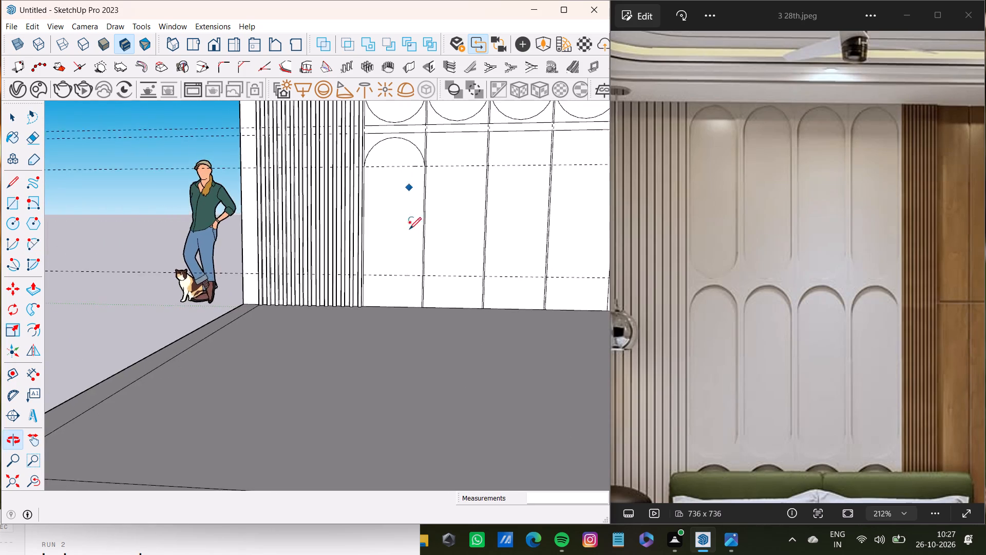
scroll(393, 263, up, 19)
click(321, 280)
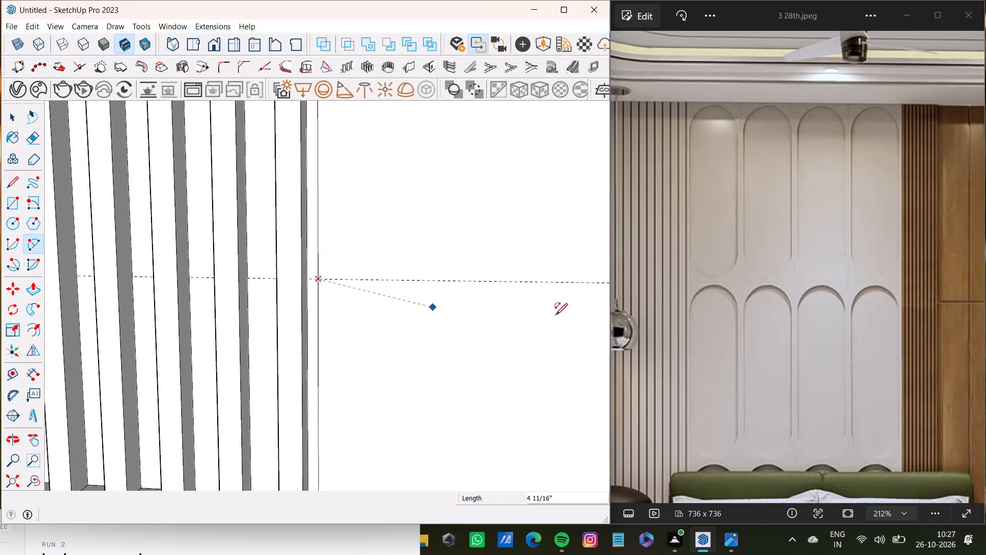
scroll(569, 313, down, 12)
shift+middle_drag(545, 289, 460, 297)
scroll(489, 297, up, 2)
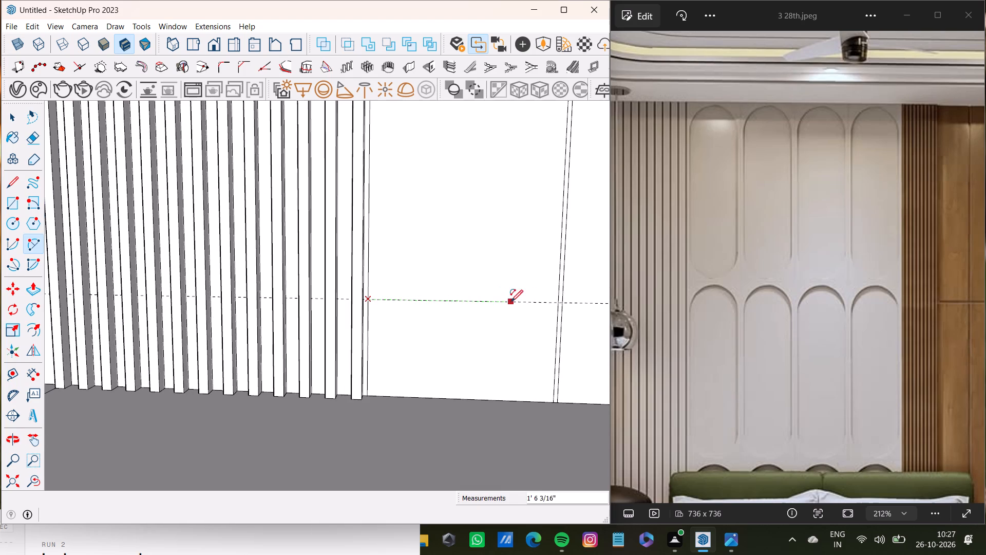
click(555, 305)
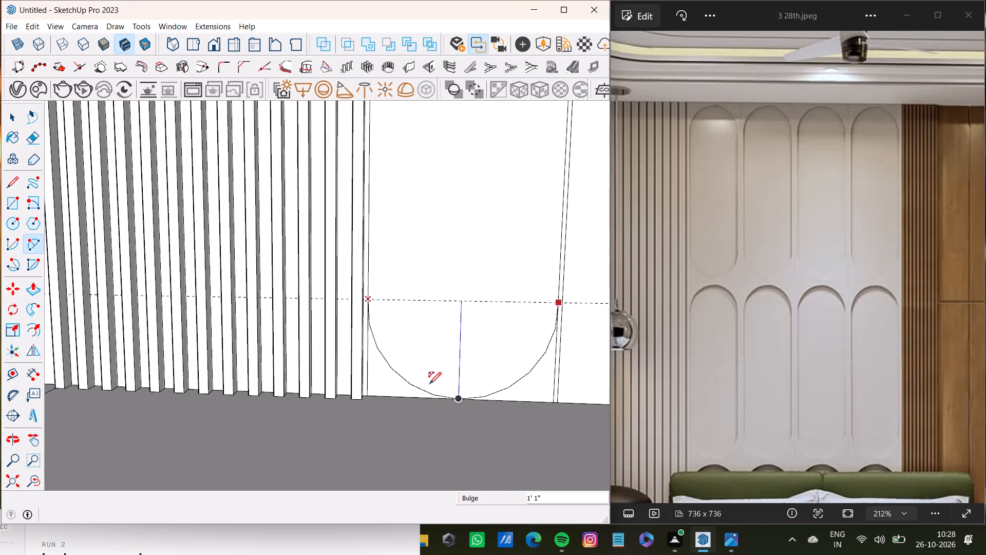
click(429, 383)
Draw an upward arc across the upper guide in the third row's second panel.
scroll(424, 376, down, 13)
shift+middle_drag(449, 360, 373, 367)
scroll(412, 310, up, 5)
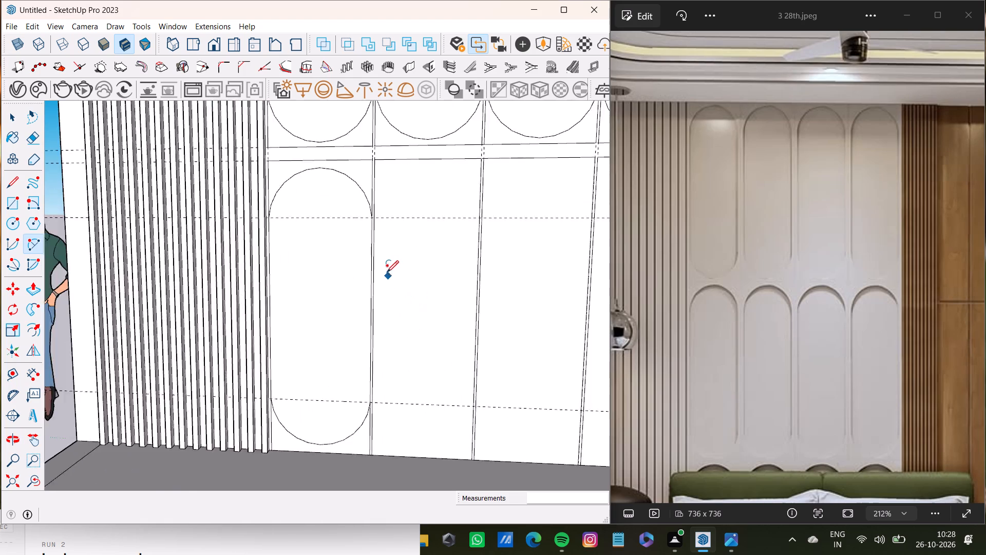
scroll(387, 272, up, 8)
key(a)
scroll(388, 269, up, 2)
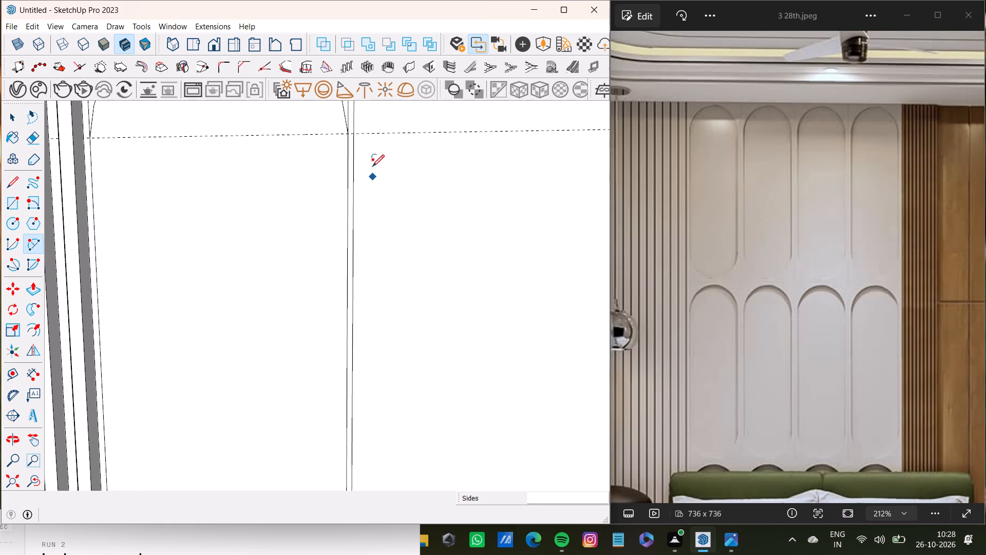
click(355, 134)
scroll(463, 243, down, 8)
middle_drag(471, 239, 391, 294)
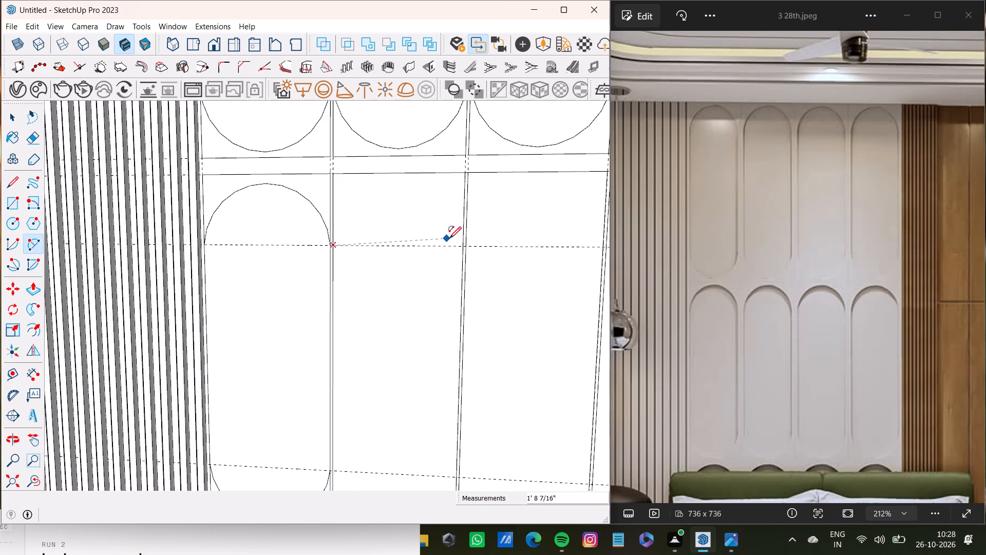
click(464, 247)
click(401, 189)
Draw a downward semicircular arc, bulge about 10 3/4", across the lower guide in the third row's second panel.
scroll(390, 220, down, 5)
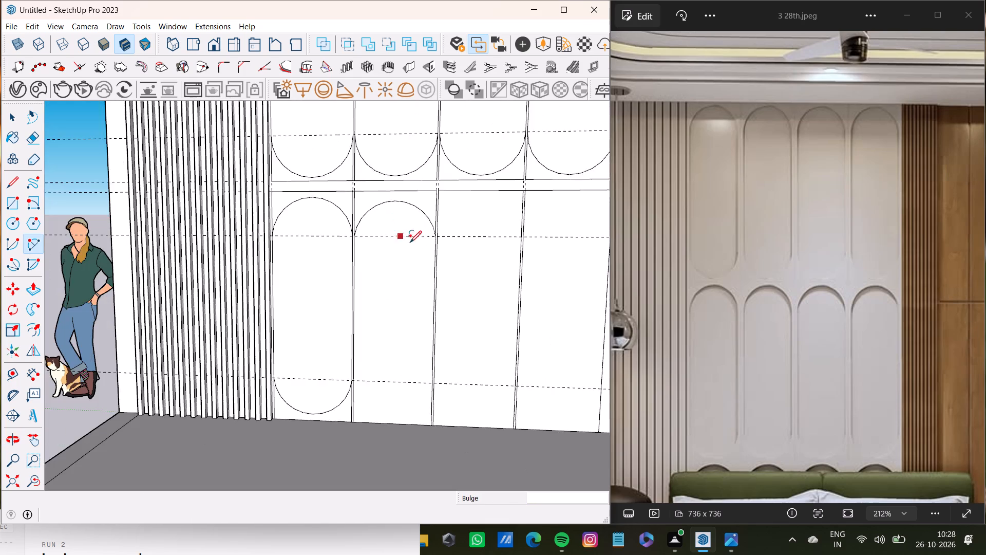
shift+middle_drag(415, 255, 405, 205)
scroll(366, 351, up, 11)
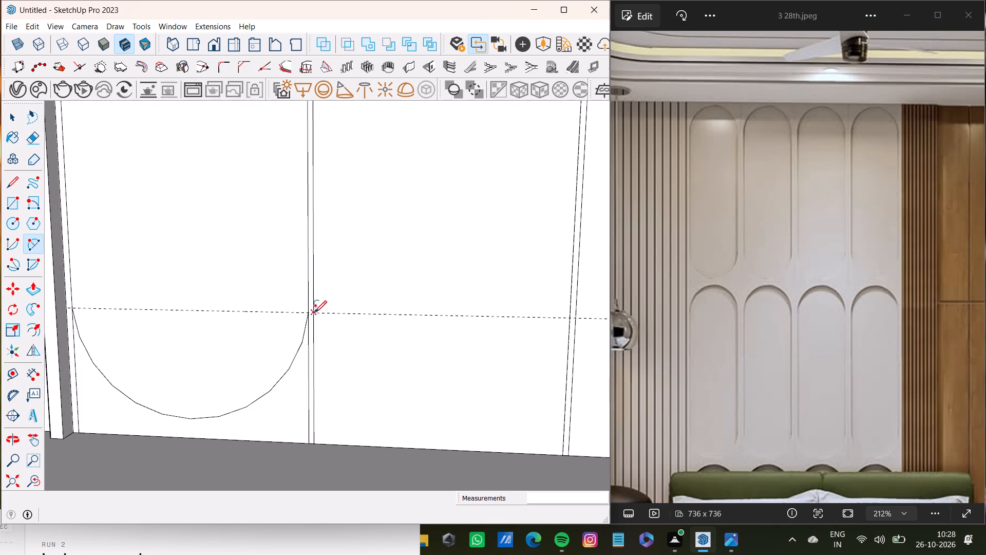
click(315, 312)
click(571, 318)
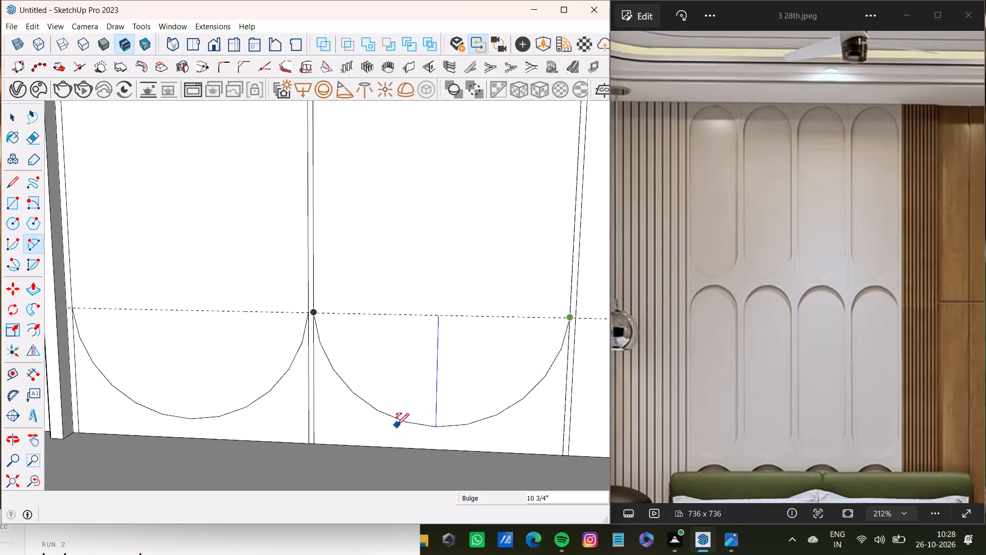
click(397, 425)
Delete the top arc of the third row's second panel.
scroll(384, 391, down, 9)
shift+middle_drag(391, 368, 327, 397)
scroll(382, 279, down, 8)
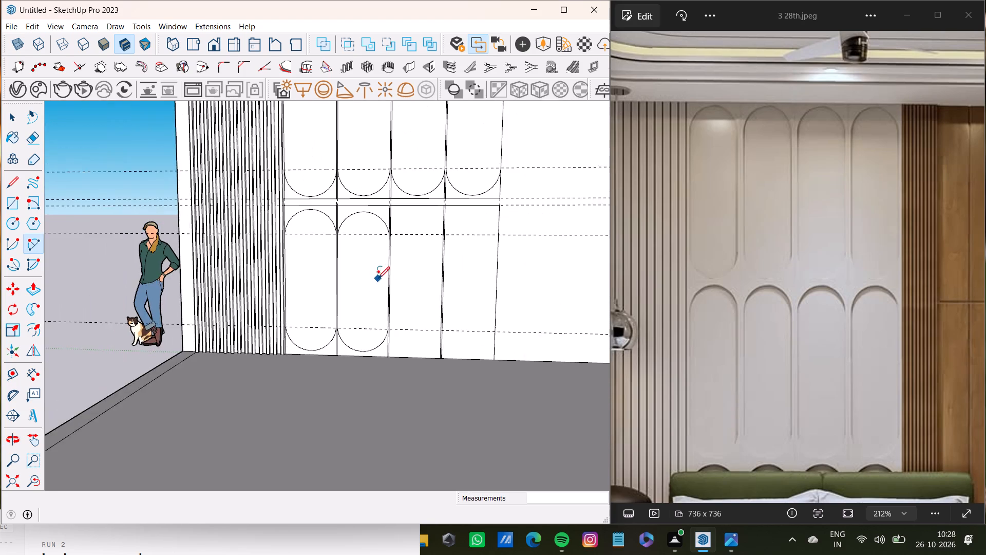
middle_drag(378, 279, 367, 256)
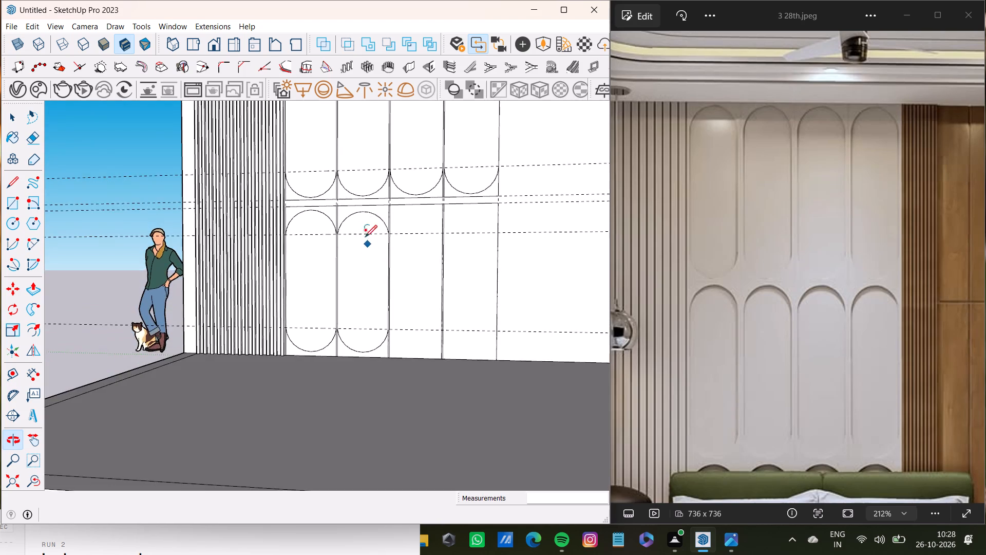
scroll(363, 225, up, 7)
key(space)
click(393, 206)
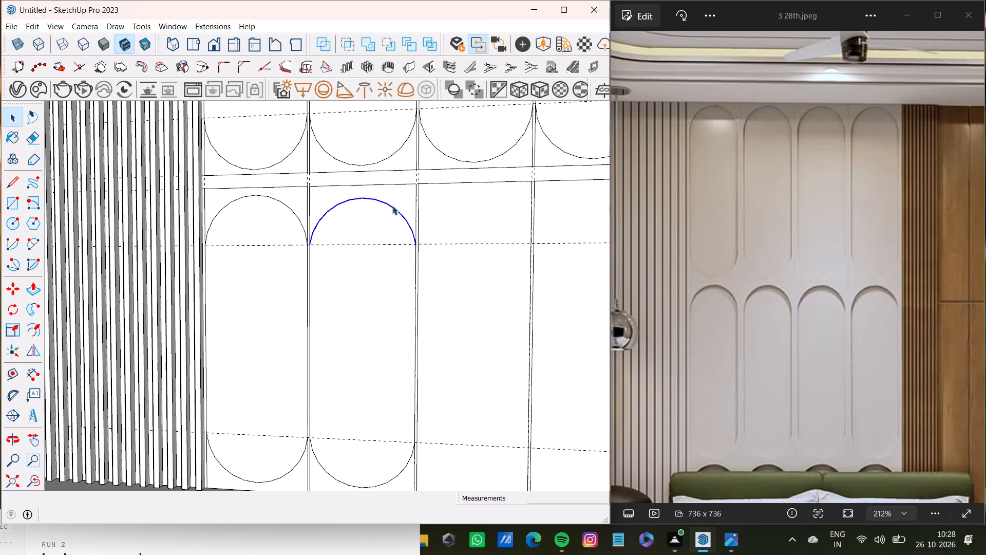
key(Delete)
Draw an upward semicircular arc, bulge about 11 3/4", between the second panel's side edges on the third row's upper guide.
key(a)
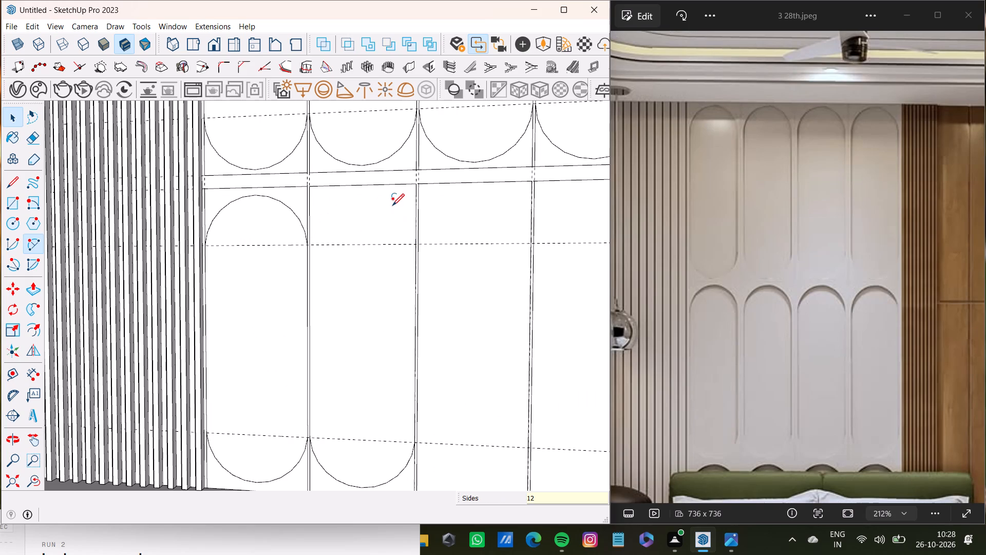
scroll(325, 242, up, 5)
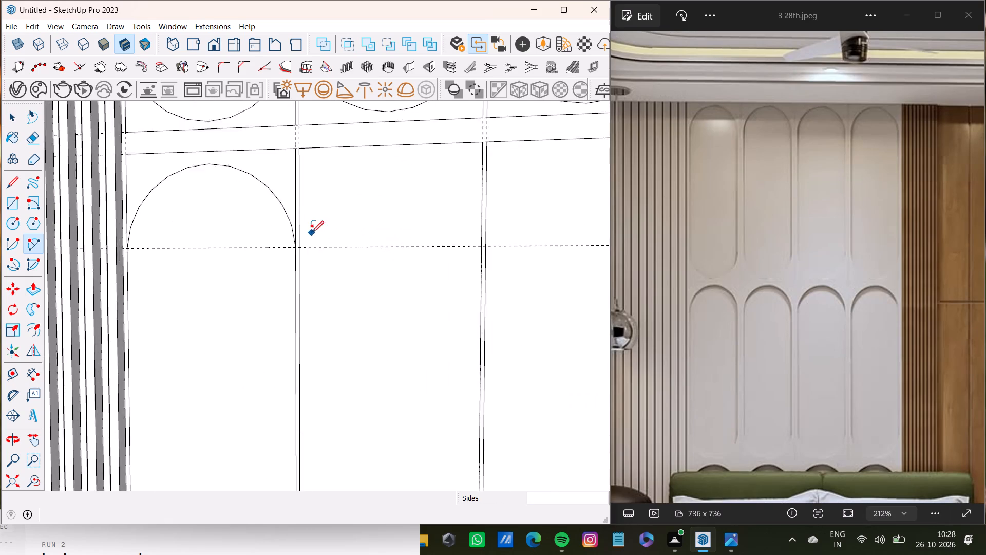
scroll(312, 233, up, 6)
click(291, 252)
scroll(383, 257, down, 7)
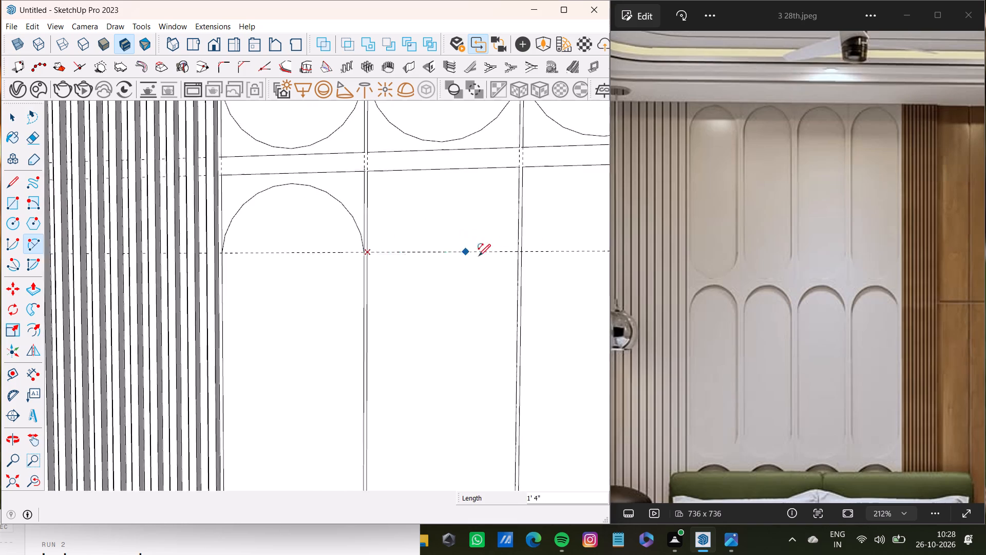
scroll(479, 256, down, 4)
shift+middle_drag(491, 267, 406, 300)
scroll(412, 293, up, 3)
click(434, 286)
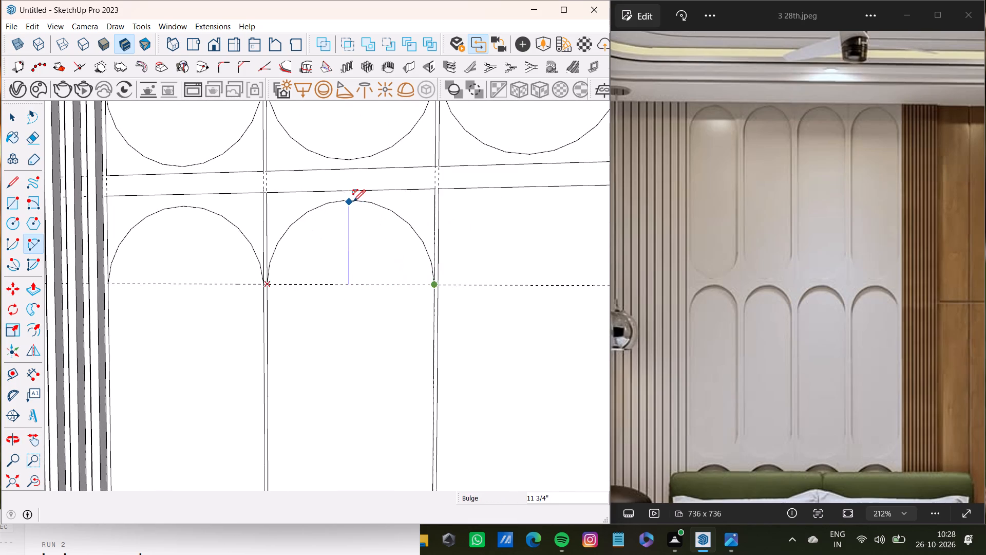
click(354, 204)
Draw an upward semicircular arc across the upper guide between the side edges of the third row's third panel.
scroll(367, 242, down, 14)
middle_drag(375, 295, 377, 294)
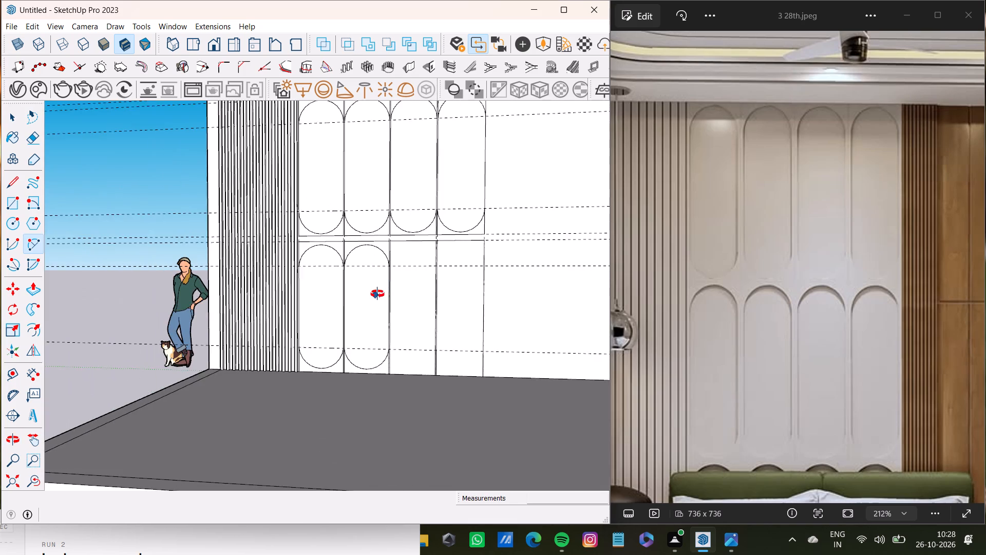
middle_drag(377, 294, 386, 332)
key(a)
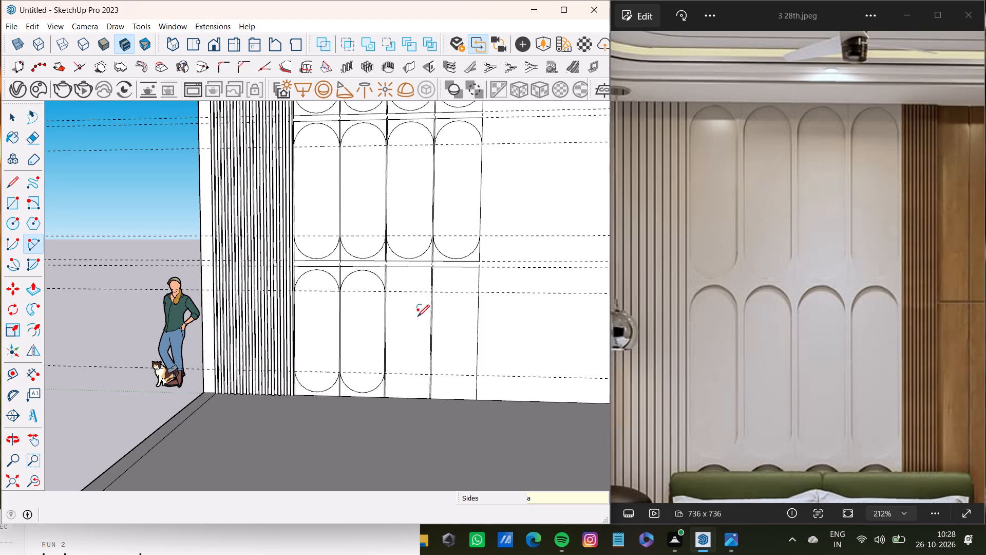
scroll(425, 312, up, 16)
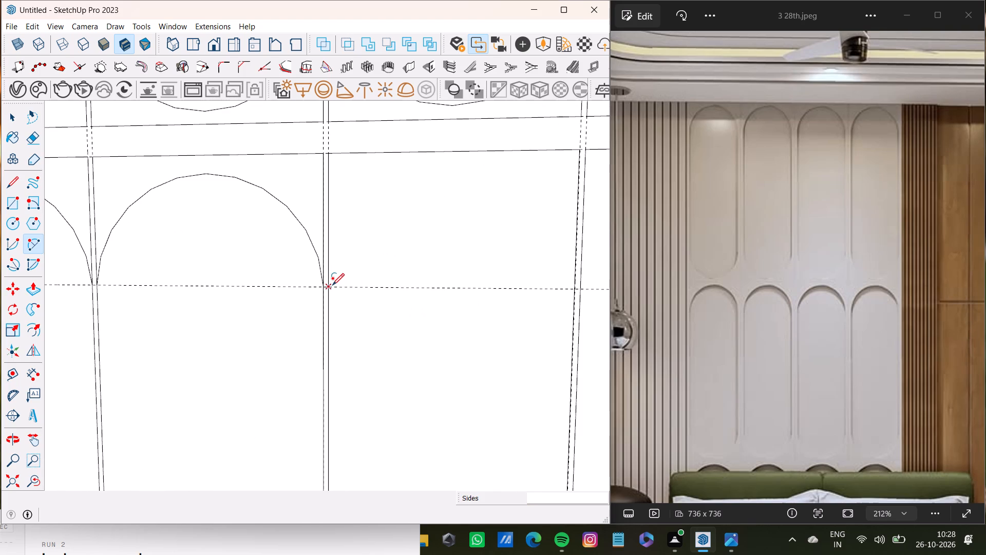
click(328, 285)
click(573, 289)
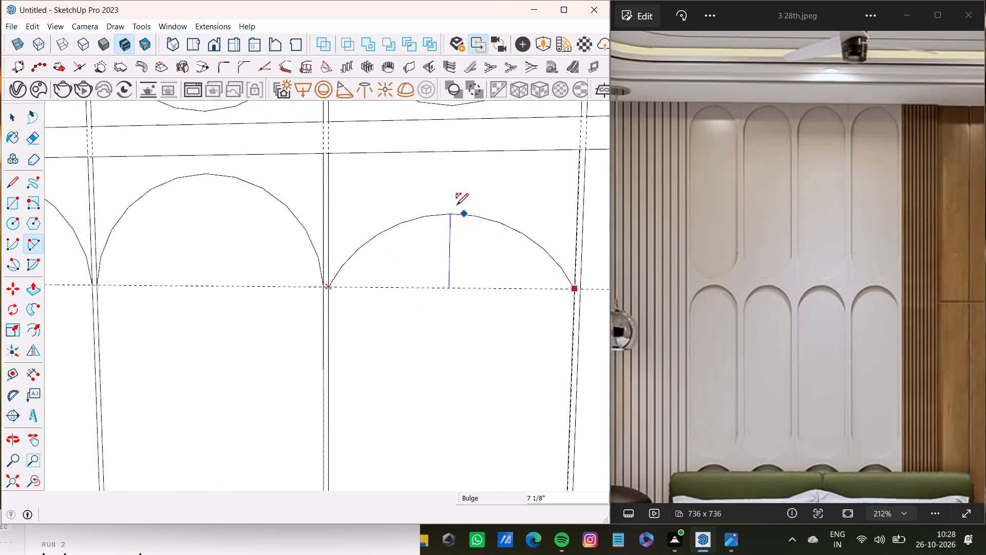
click(452, 168)
Draw a downward semicircular arc across the lower guide between the side edges of the third row's third panel.
scroll(479, 264, down, 10)
shift+middle_drag(479, 303, 449, 188)
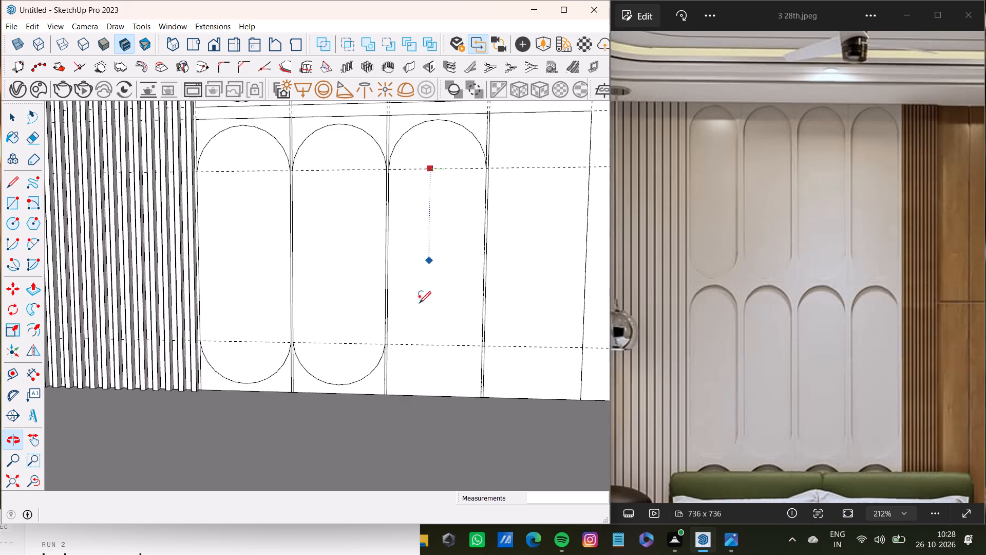
scroll(375, 398, up, 10)
click(389, 309)
scroll(444, 334, down, 5)
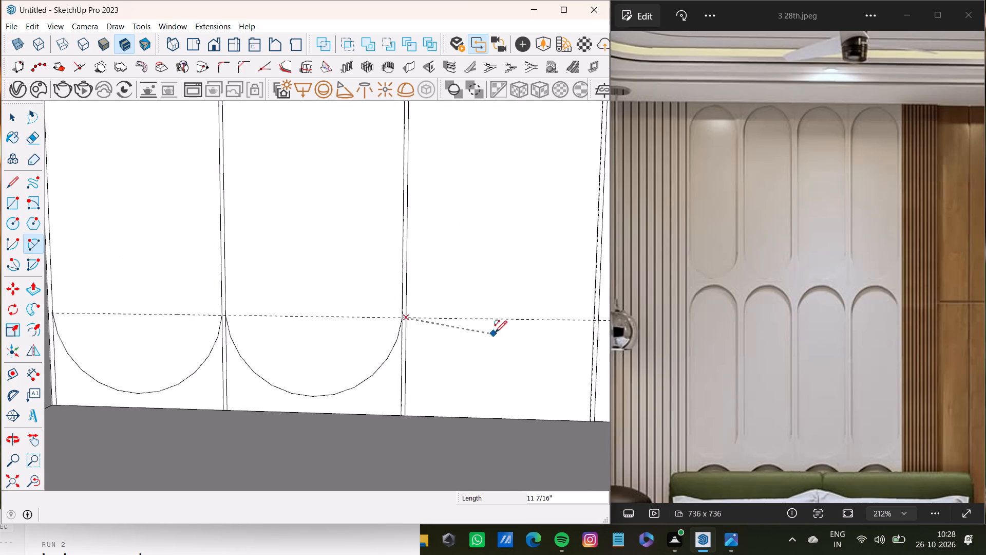
shift+middle_drag(496, 332, 339, 313)
click(427, 301)
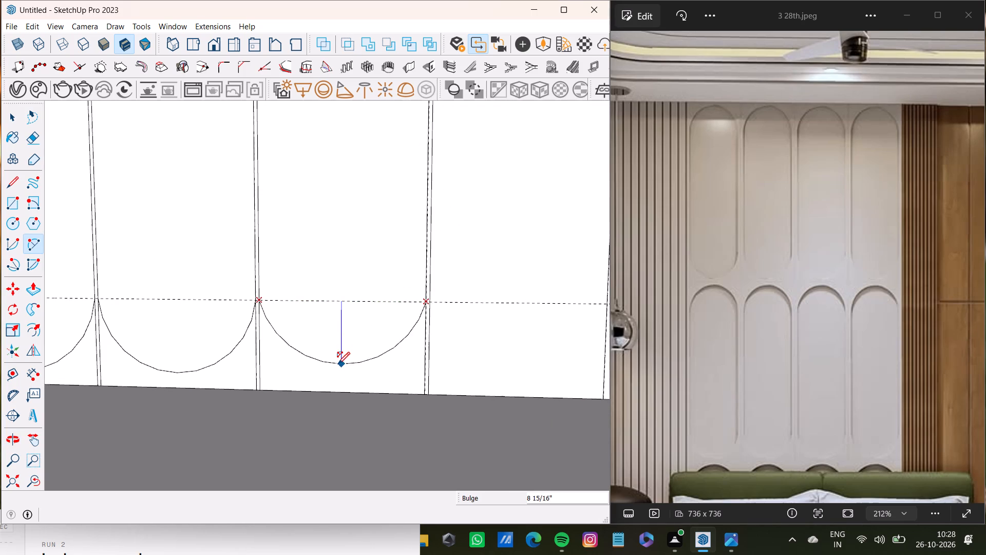
click(334, 373)
Draw an upward semicircular arc across the upper guide between the side edges of the third row's fourth panel.
scroll(330, 366, down, 11)
shift+middle_drag(350, 343, 302, 371)
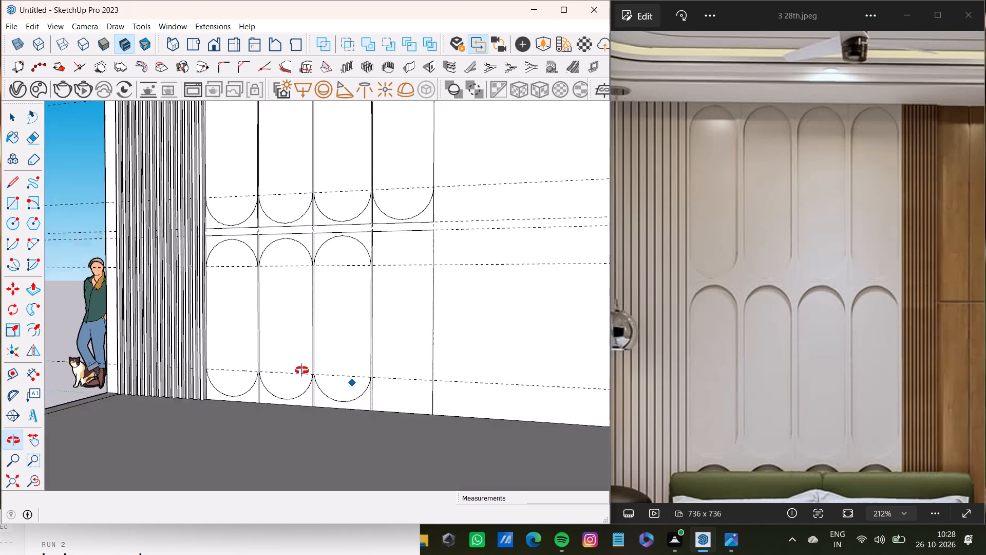
shift+middle_drag(302, 371, 394, 371)
key(a)
scroll(352, 295, up, 3)
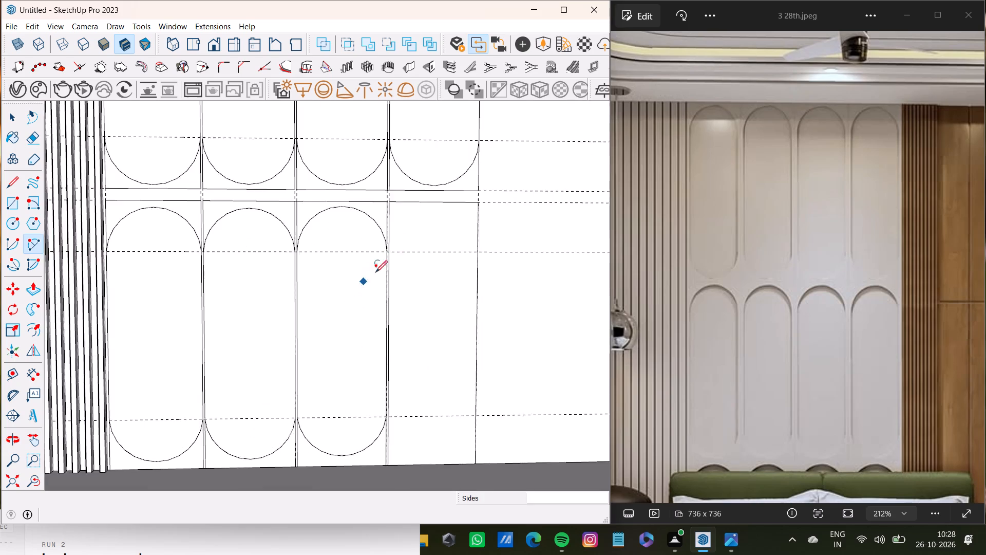
scroll(375, 272, up, 9)
drag(383, 253, 389, 253)
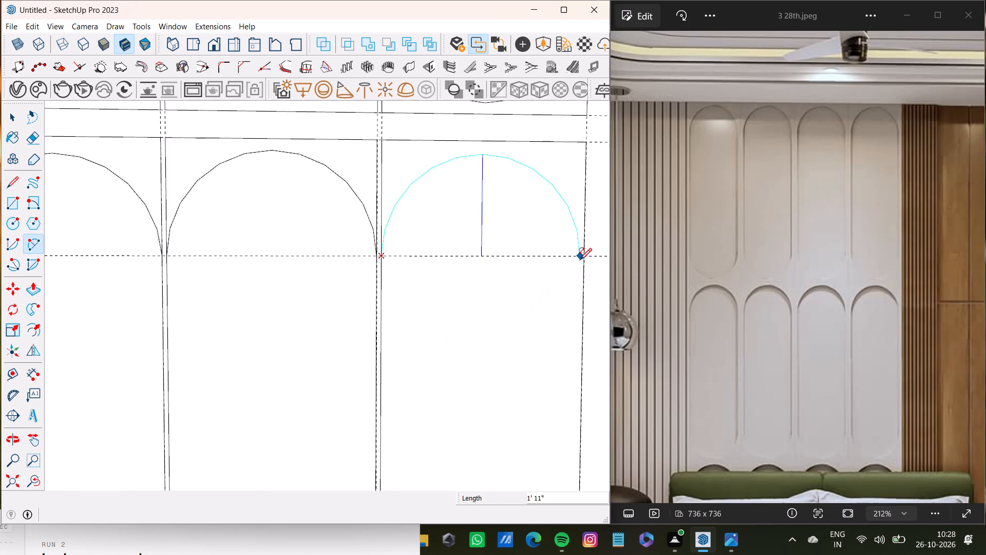
click(586, 257)
click(470, 155)
Draw a downward semicircular arc, bulge about 10", across the lower guide between the side edges of the third row's fourth panel.
scroll(476, 228, down, 4)
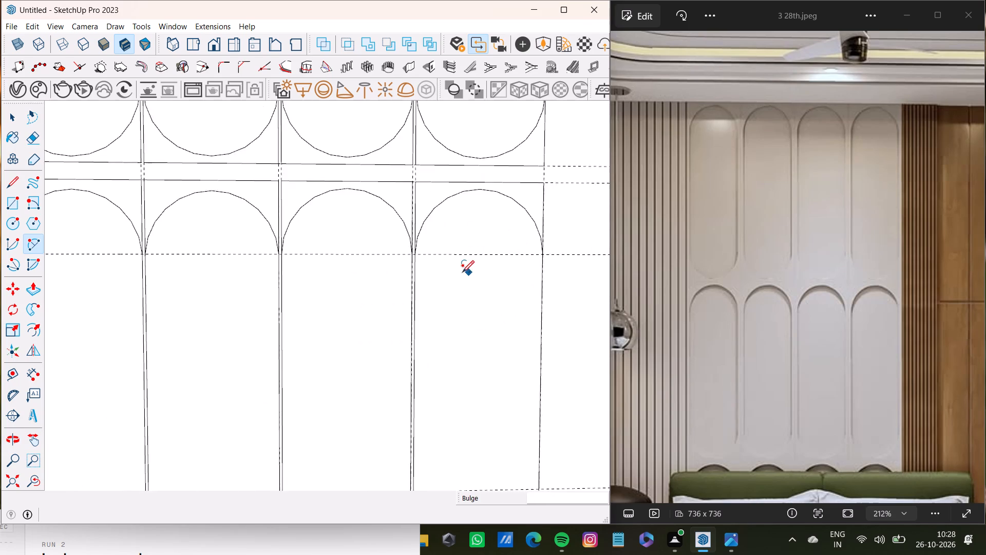
scroll(462, 272, down, 10)
shift+middle_drag(460, 283, 424, 204)
scroll(416, 303, up, 15)
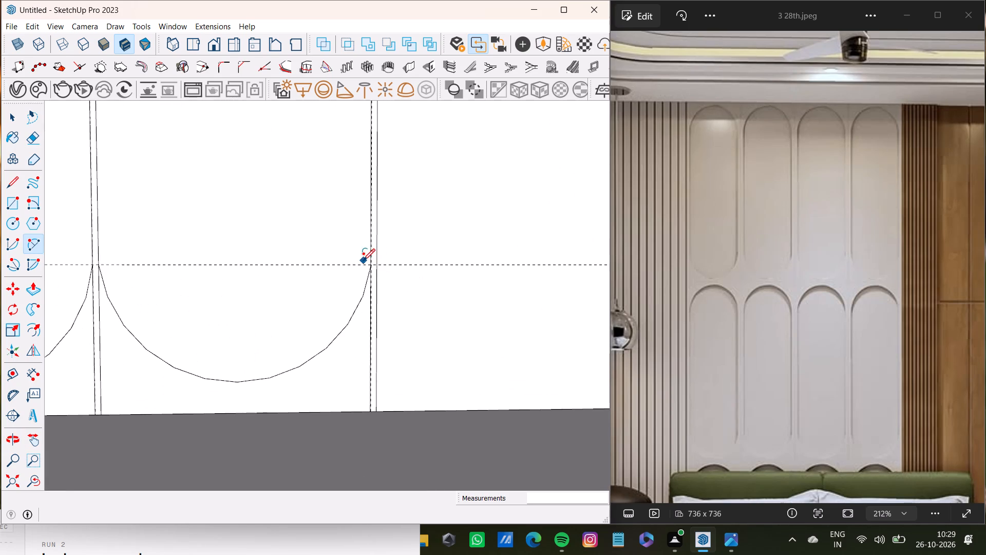
click(377, 264)
scroll(520, 300, down, 4)
shift+middle_drag(527, 298, 407, 328)
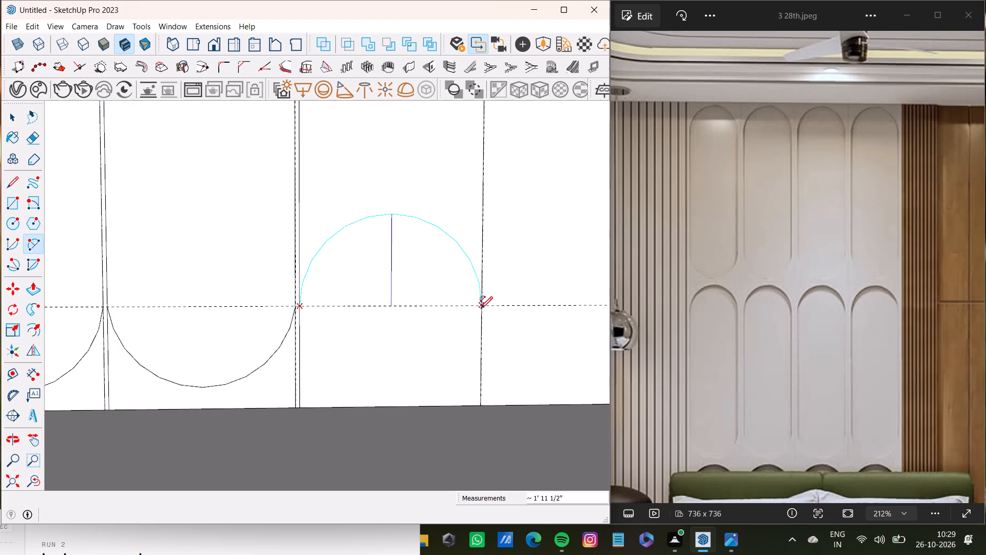
click(481, 307)
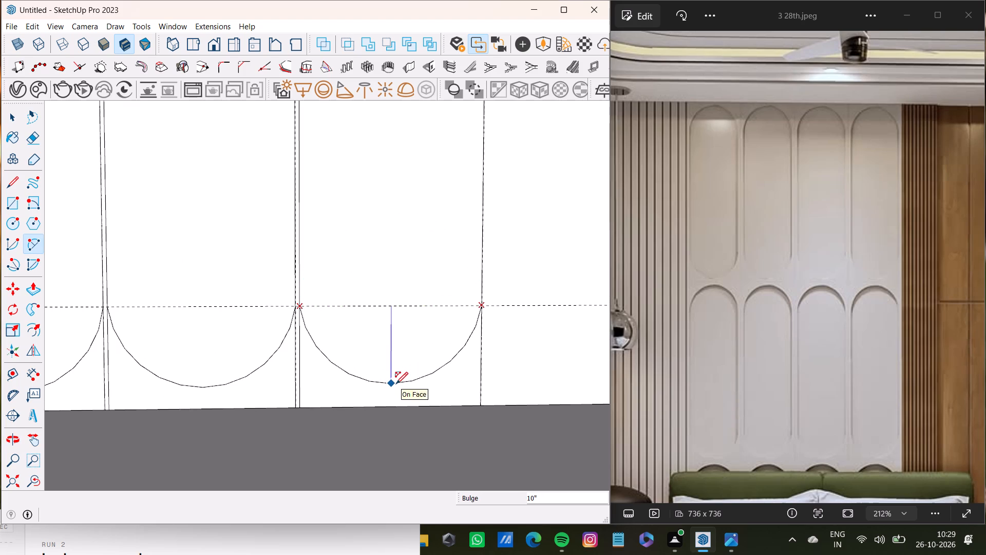
click(396, 385)
scroll(397, 363, down, 8)
key(space)
Place a vertical guide on the back wall just beyond the outer edge of the fourth arched panel column.
scroll(394, 318, down, 3)
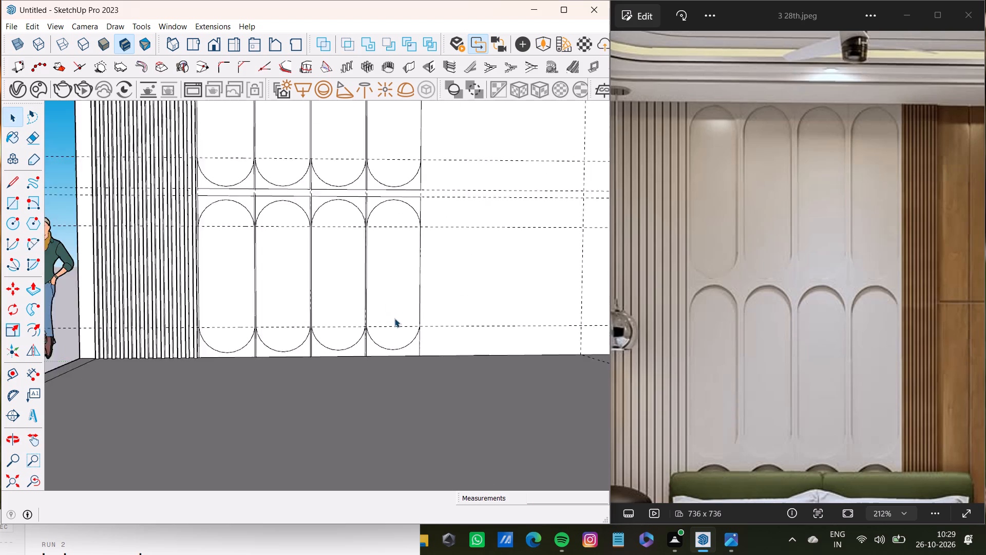
scroll(394, 318, down, 6)
shift+middle_drag(411, 268, 407, 336)
scroll(457, 244, down, 5)
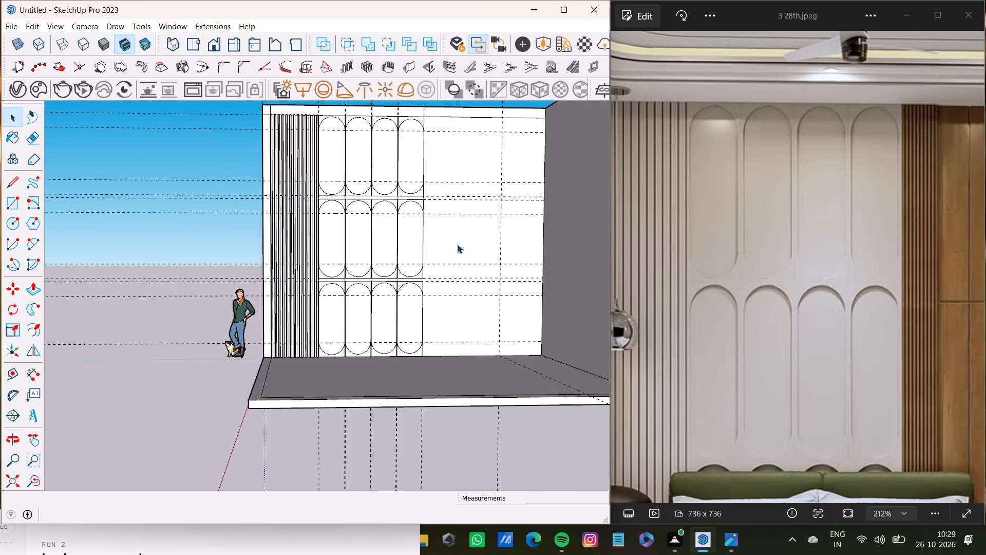
scroll(457, 244, down, 3)
shift+middle_drag(512, 325, 431, 316)
scroll(428, 157, up, 7)
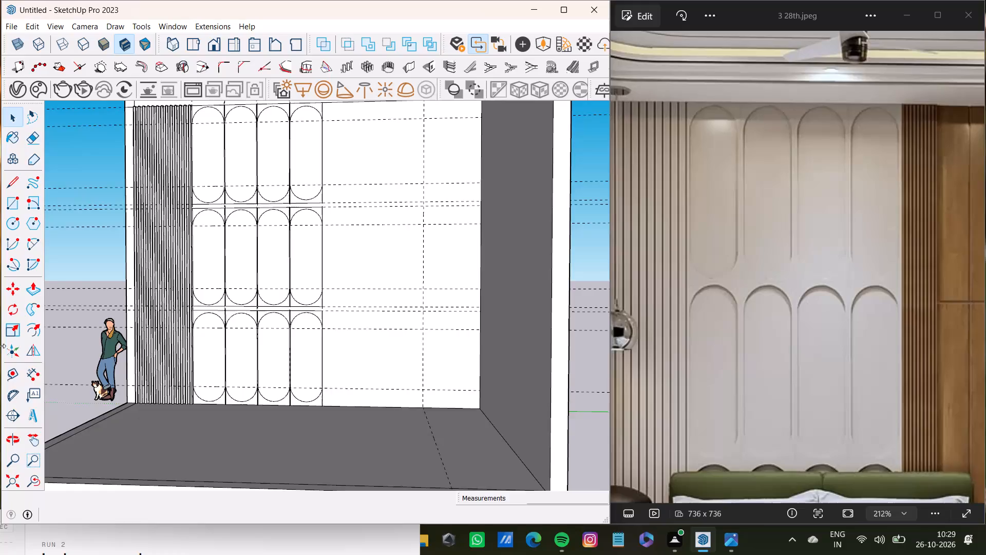
scroll(279, 299, up, 9)
key(r)
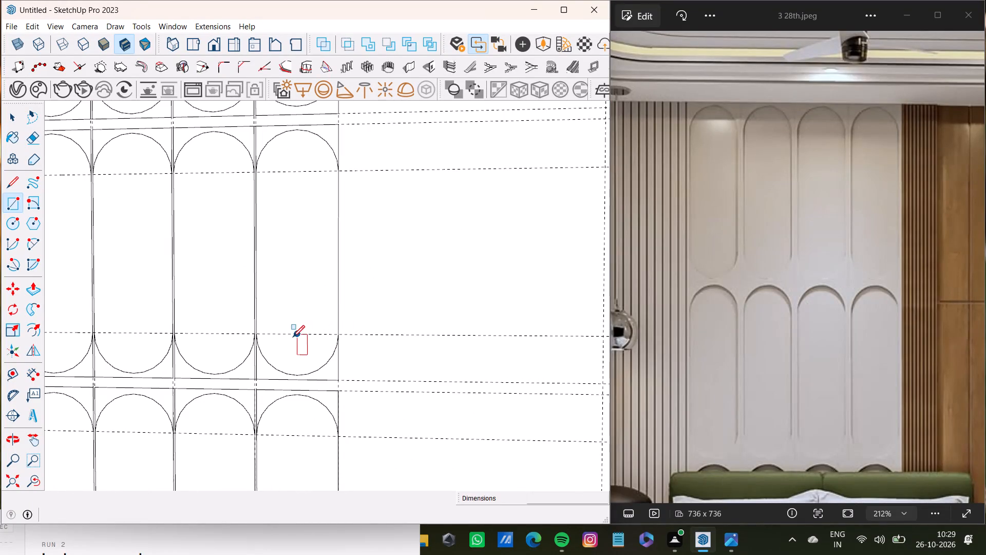
key(t)
click(340, 367)
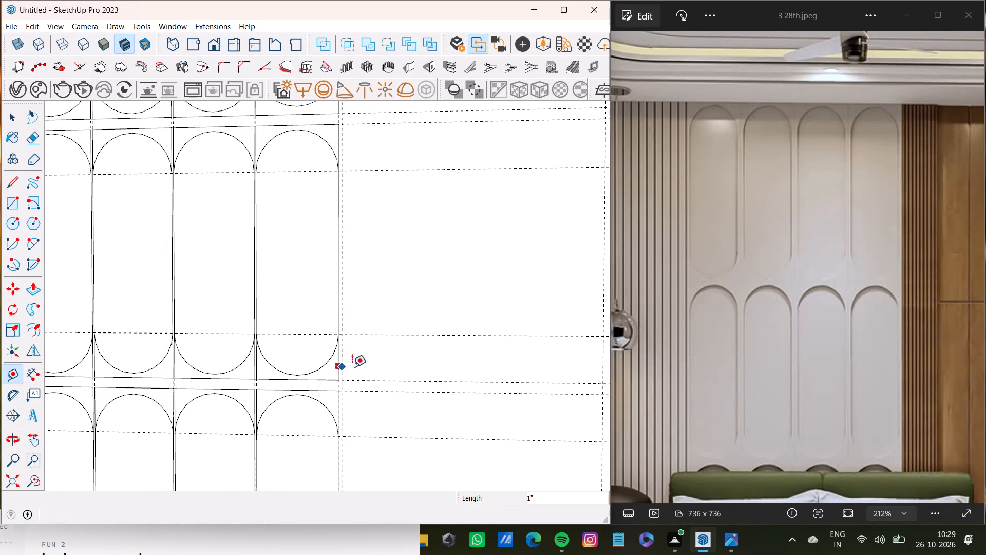
scroll(392, 350, down, 6)
middle_drag(376, 346, 375, 368)
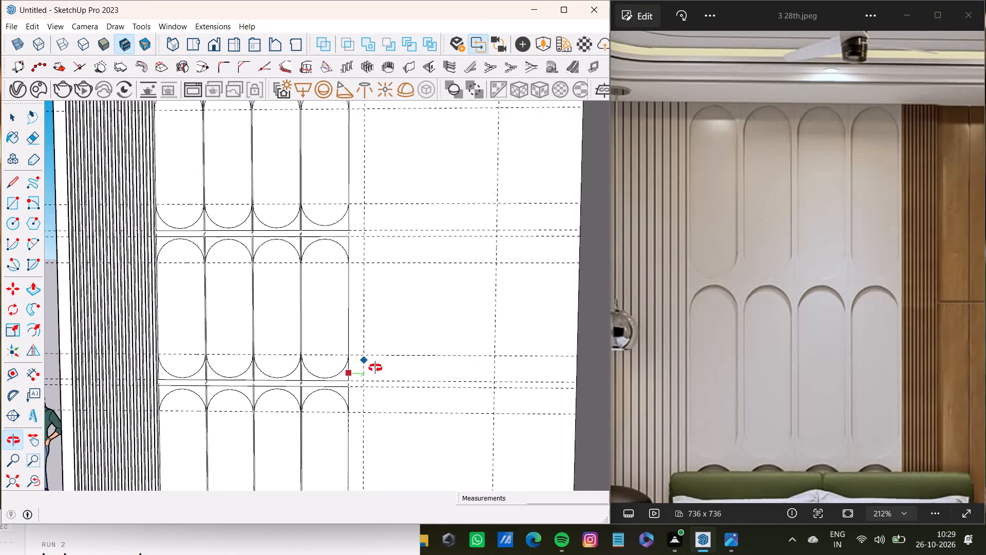
middle_drag(375, 368, 370, 346)
scroll(363, 317, up, 5)
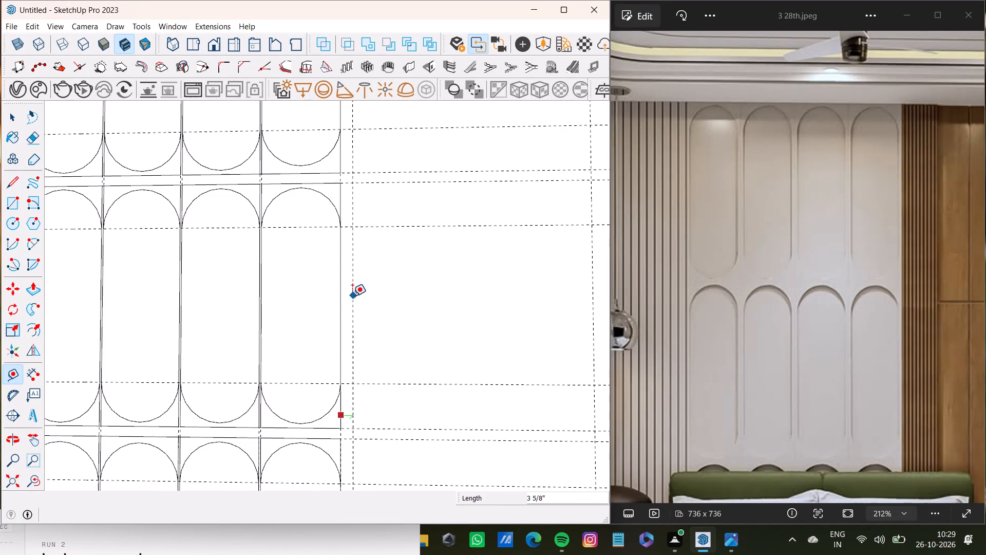
click(349, 294)
click(348, 304)
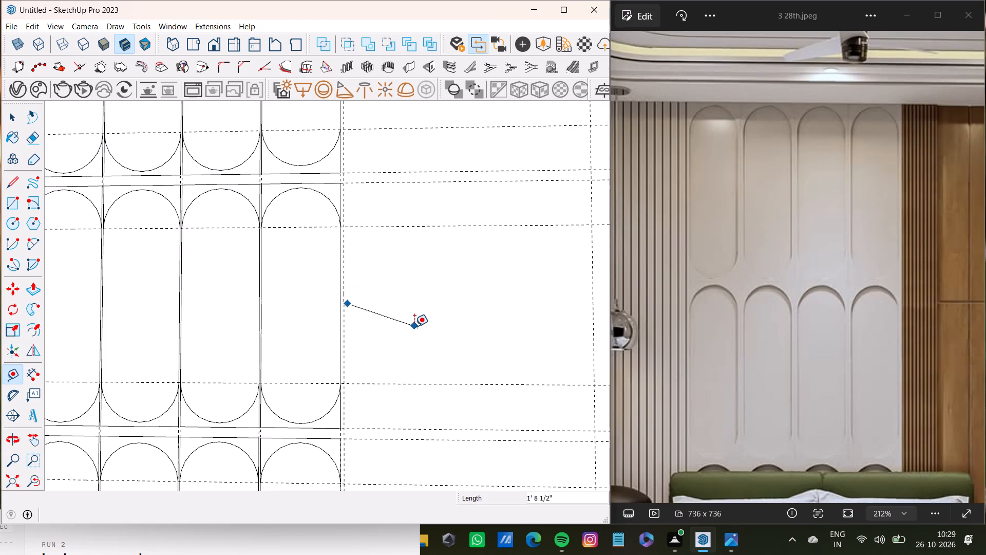
key(space)
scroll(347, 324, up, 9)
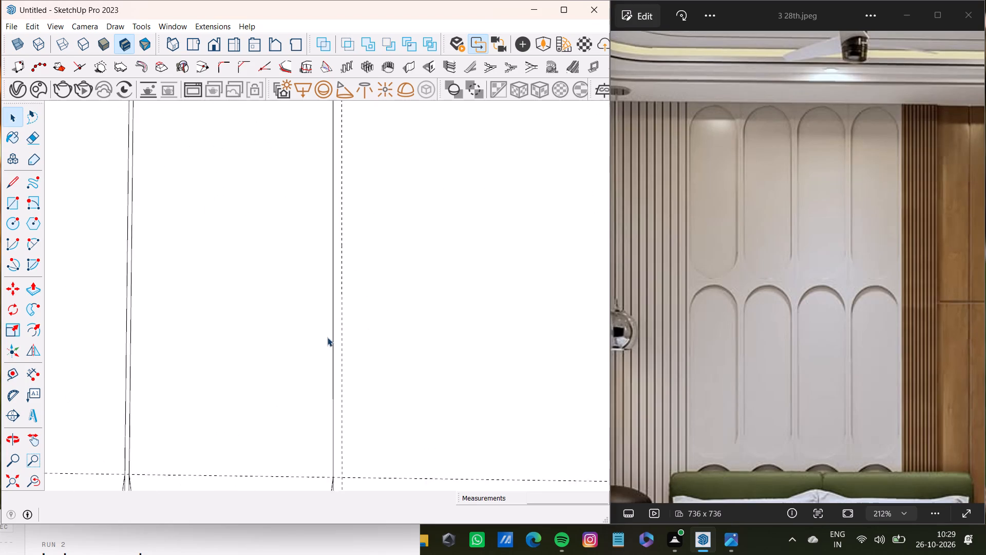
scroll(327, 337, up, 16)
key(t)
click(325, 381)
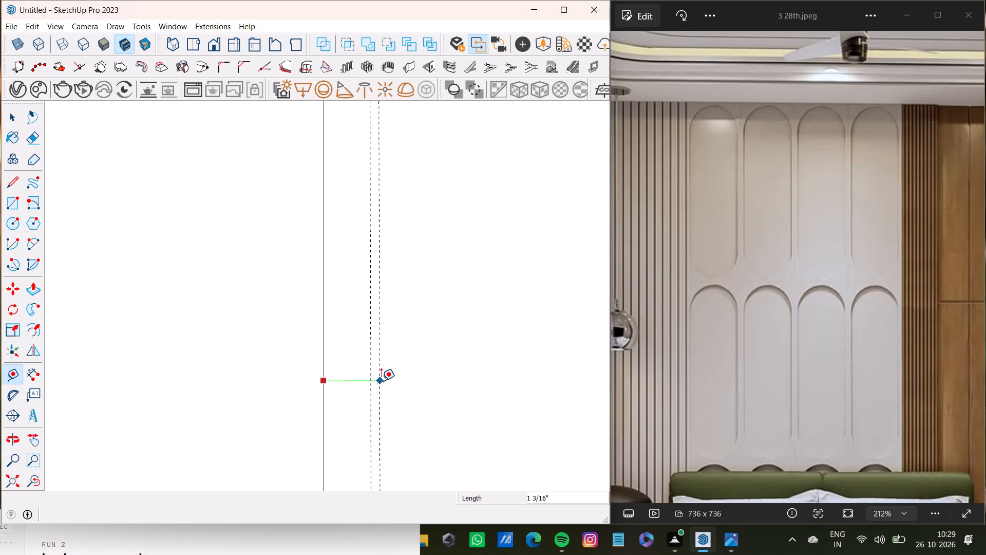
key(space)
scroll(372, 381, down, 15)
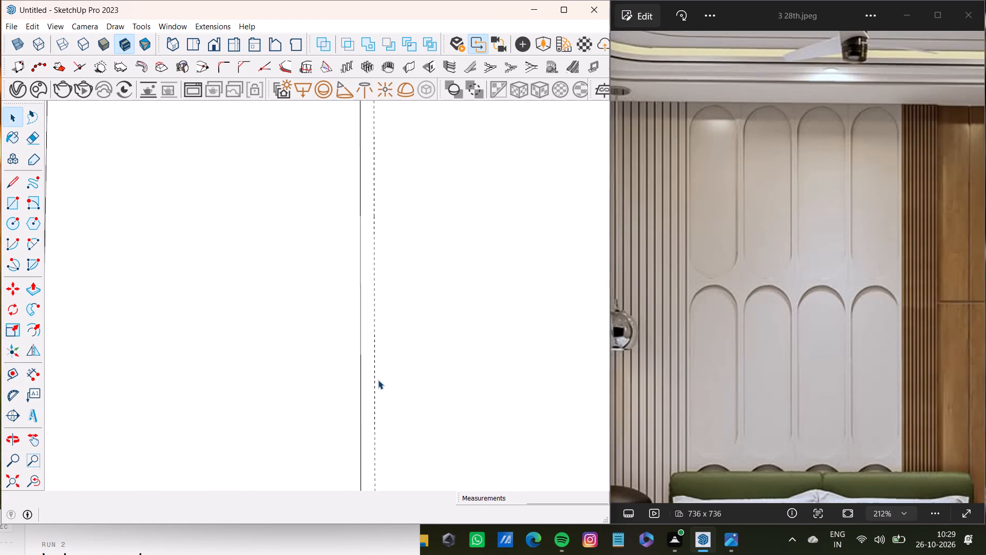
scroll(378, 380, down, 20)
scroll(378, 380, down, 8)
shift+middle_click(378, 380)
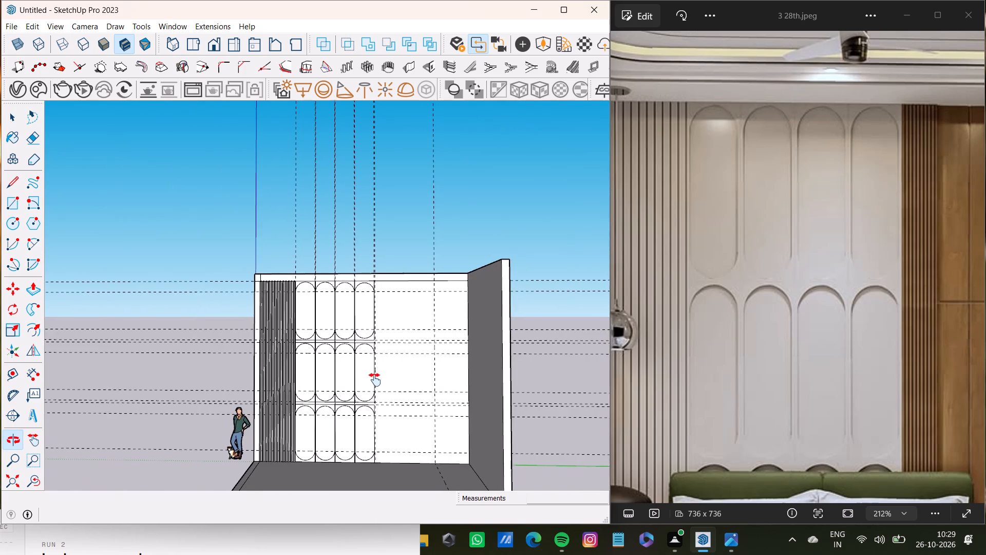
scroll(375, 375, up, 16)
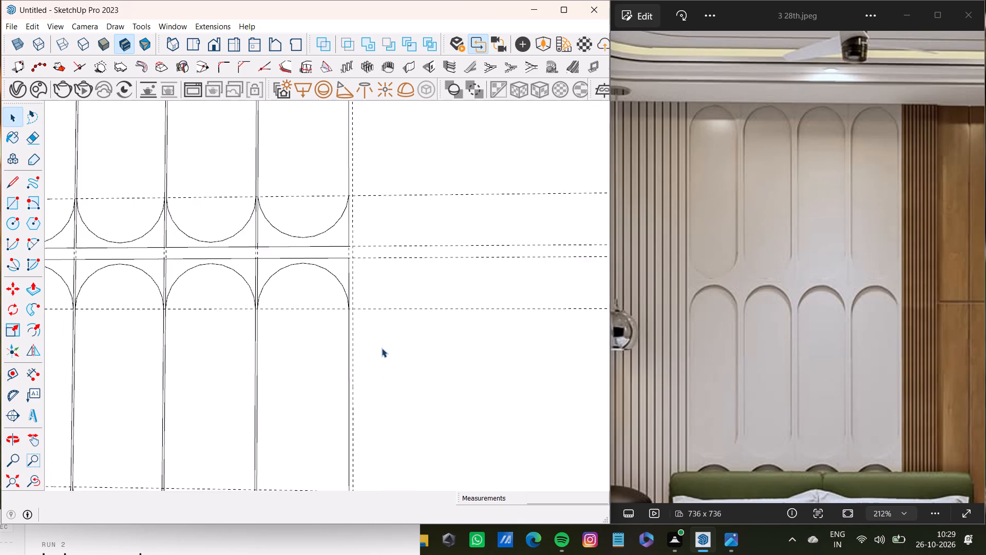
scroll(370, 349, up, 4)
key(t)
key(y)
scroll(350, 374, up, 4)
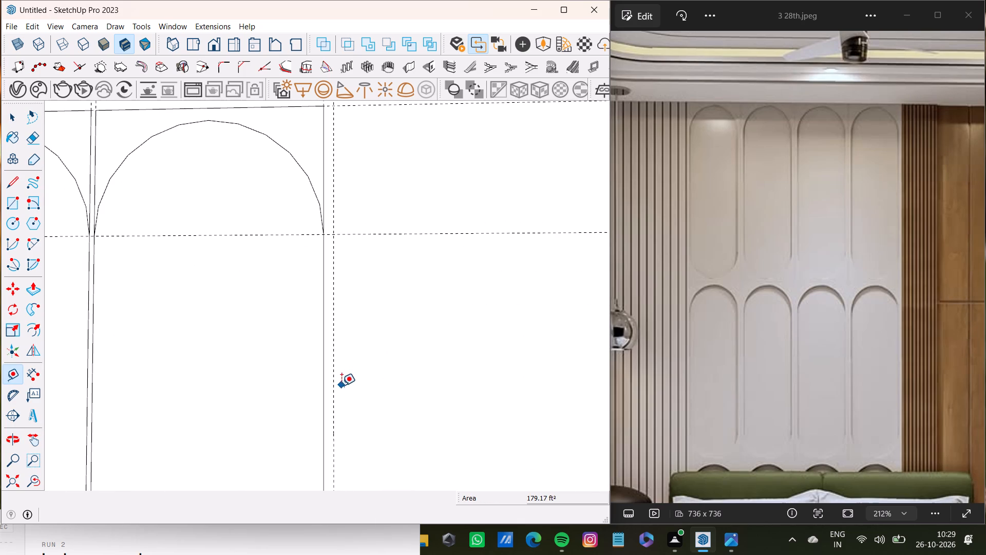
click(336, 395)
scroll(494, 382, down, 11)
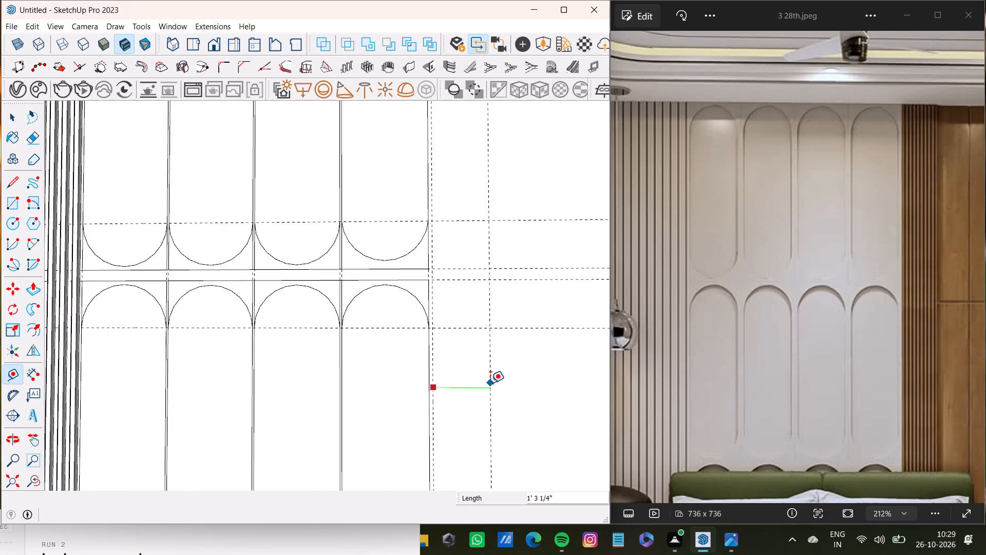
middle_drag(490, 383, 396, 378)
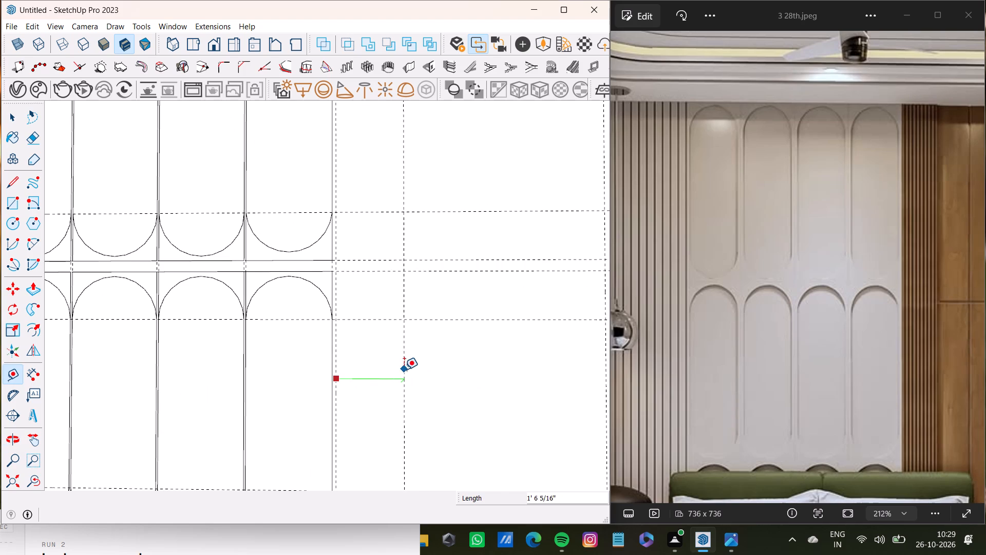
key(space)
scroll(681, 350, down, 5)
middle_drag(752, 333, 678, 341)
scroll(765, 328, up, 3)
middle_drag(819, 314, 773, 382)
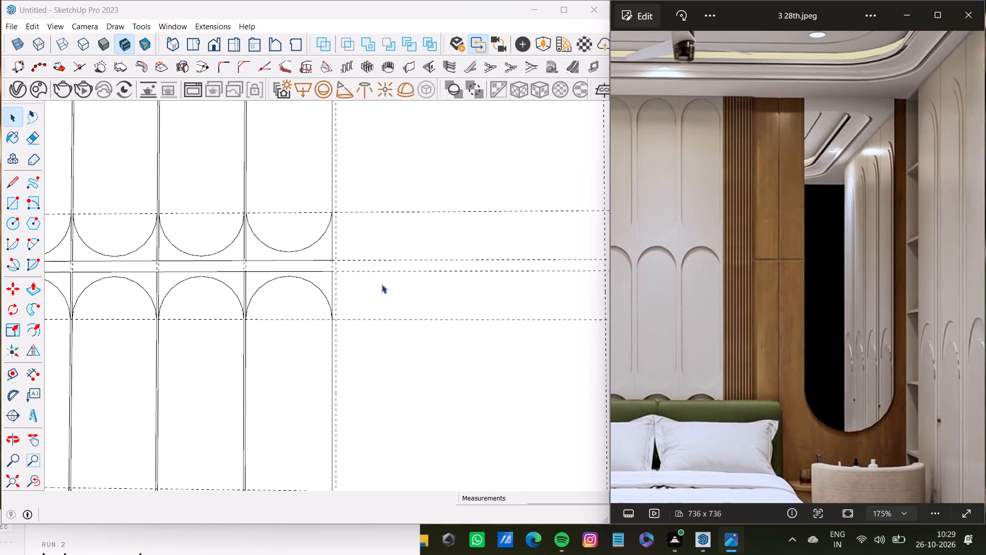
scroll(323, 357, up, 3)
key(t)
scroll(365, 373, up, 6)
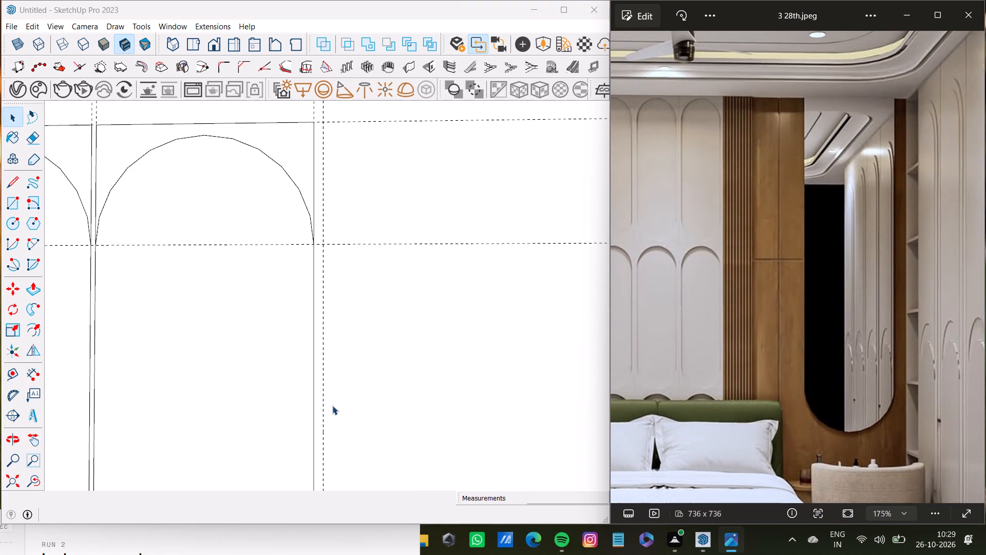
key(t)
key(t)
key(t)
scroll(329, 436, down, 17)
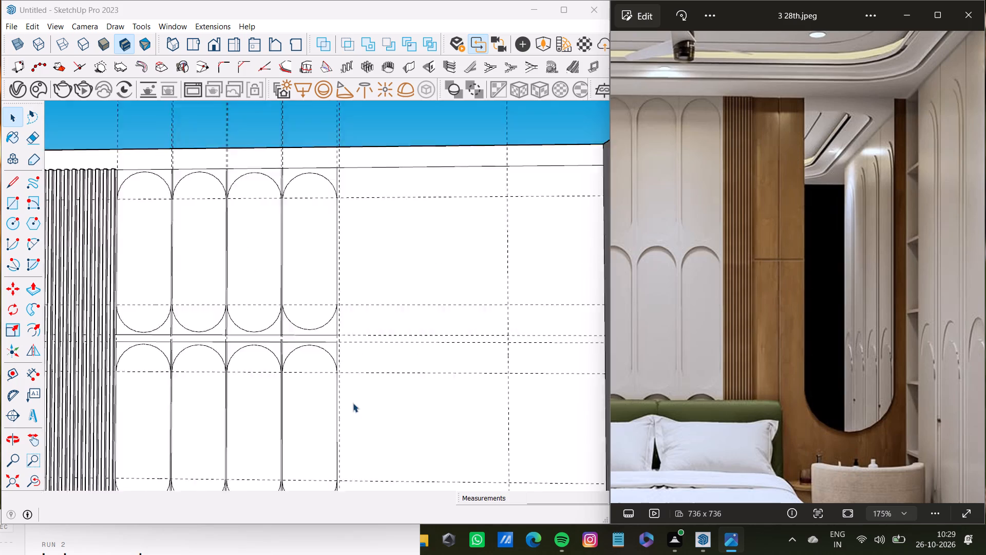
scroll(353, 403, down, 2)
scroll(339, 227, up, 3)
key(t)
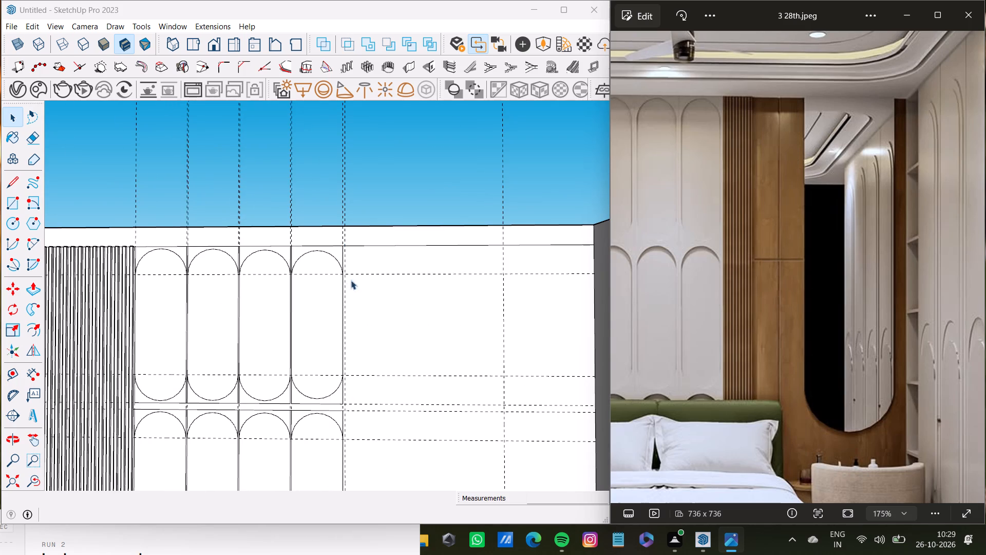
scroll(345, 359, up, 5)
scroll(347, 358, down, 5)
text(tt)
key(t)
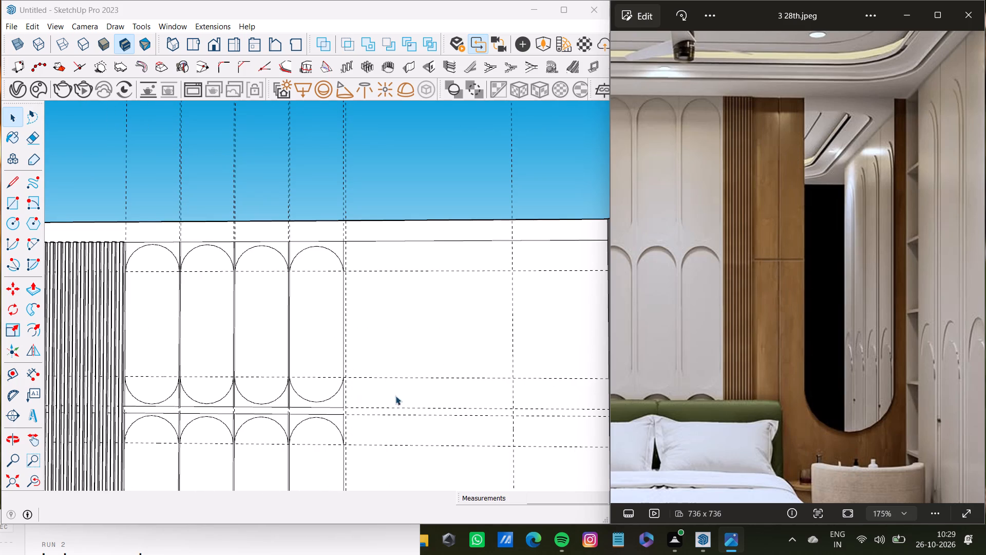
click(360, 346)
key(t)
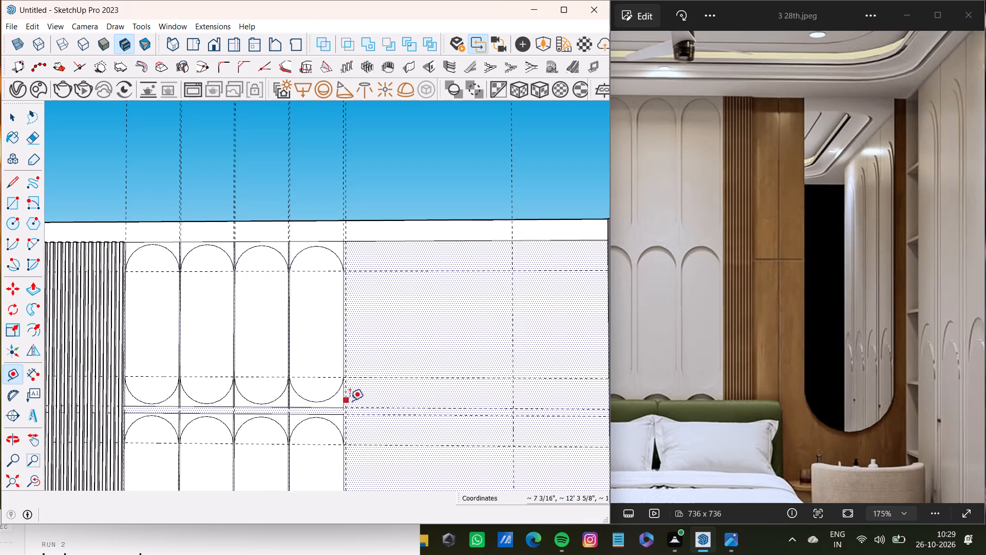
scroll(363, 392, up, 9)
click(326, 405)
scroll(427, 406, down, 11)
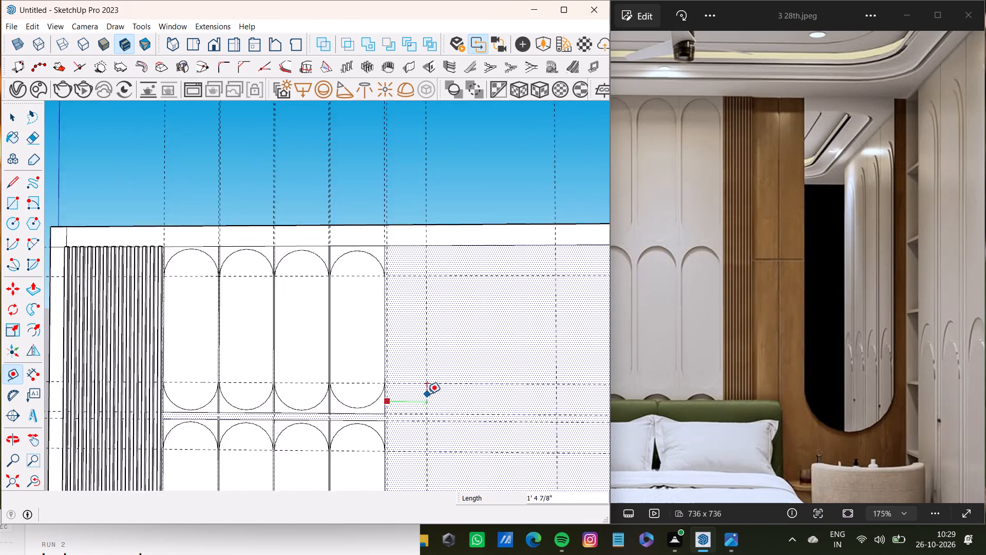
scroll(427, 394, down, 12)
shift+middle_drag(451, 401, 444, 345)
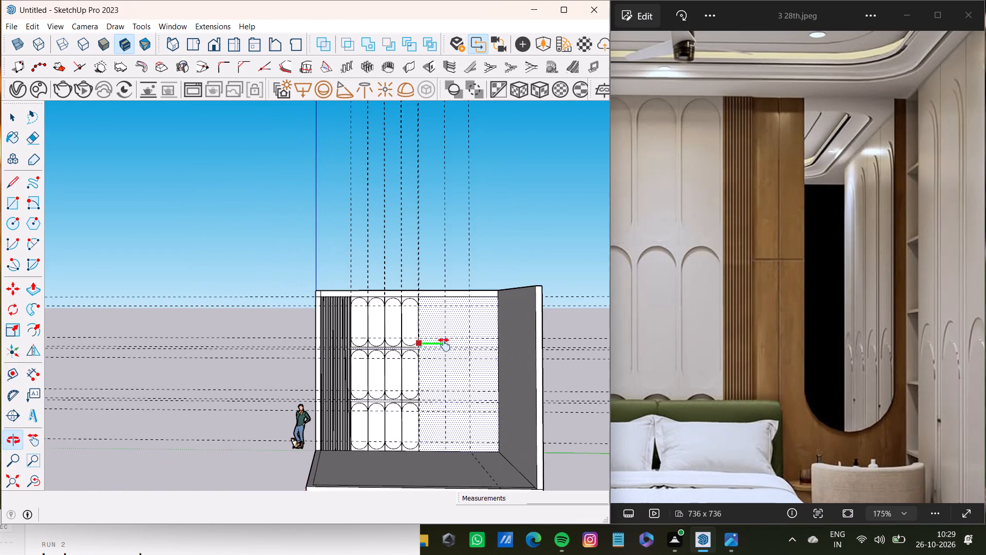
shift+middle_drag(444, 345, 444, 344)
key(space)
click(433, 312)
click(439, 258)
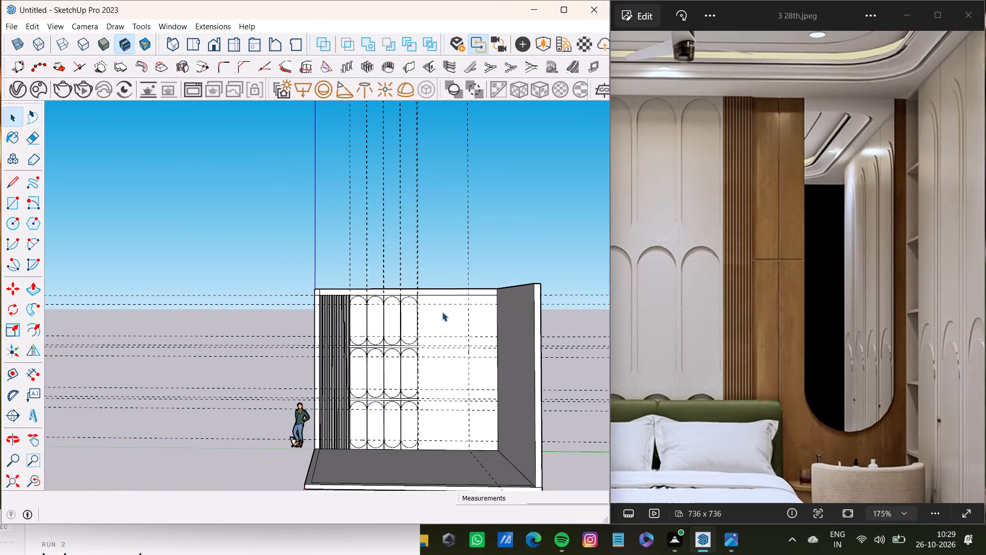
Offset a vertical guide 1'2" from the guide beside the fourth panel column, toward the blank part of the back wall.
key(t)
scroll(418, 347, up, 12)
scroll(416, 338, up, 11)
click(422, 335)
scroll(506, 369, down, 13)
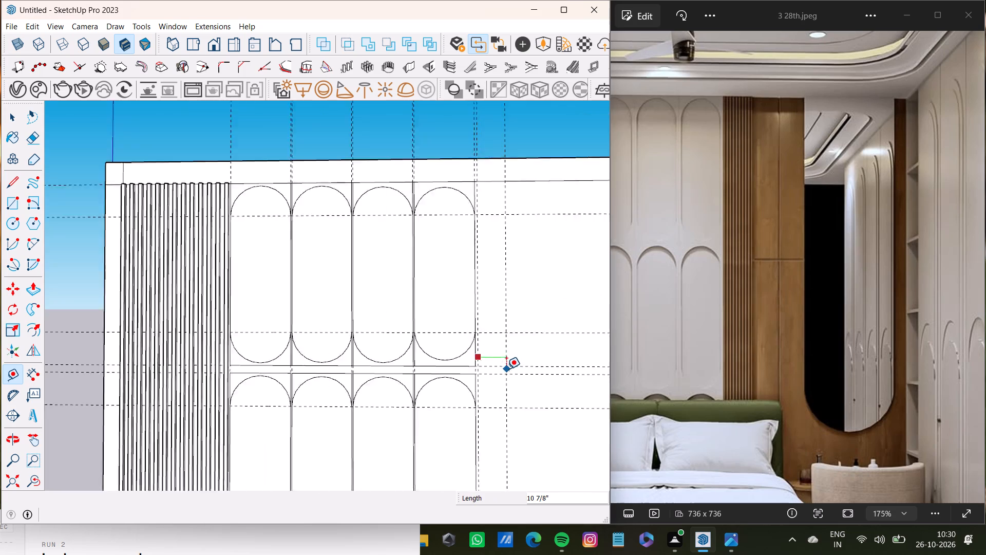
middle_drag(506, 369, 480, 344)
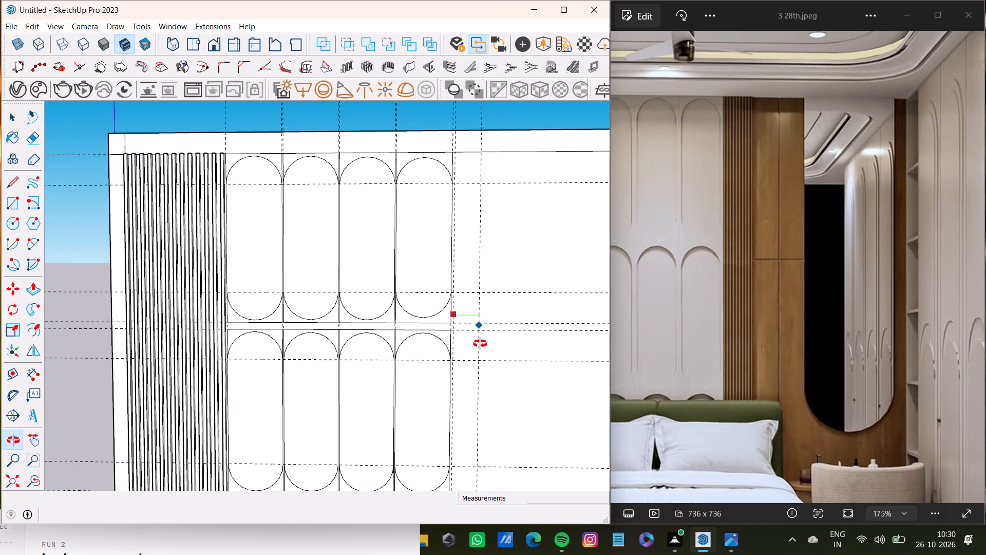
middle_drag(480, 344, 491, 344)
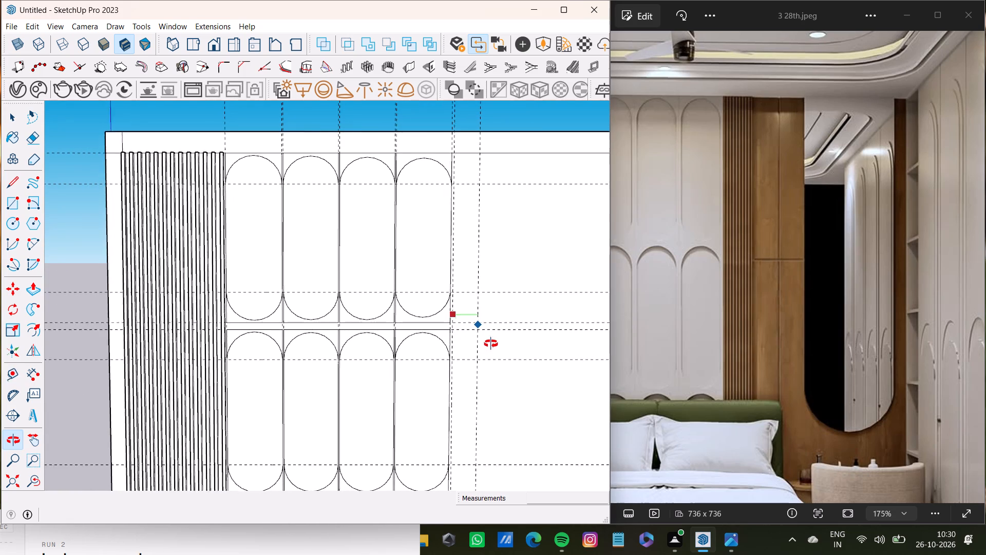
middle_drag(491, 344, 448, 342)
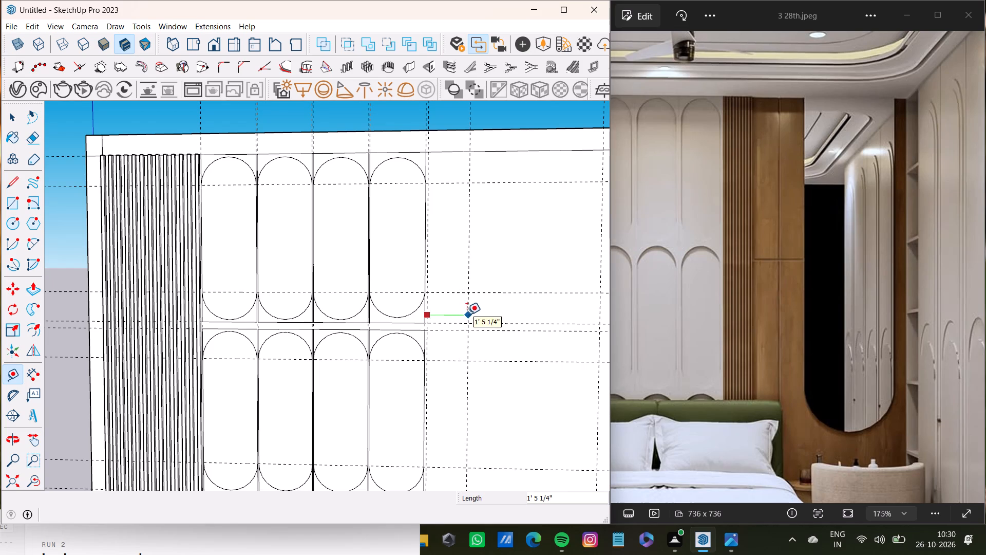
key(1)
text('2")
key(Return)
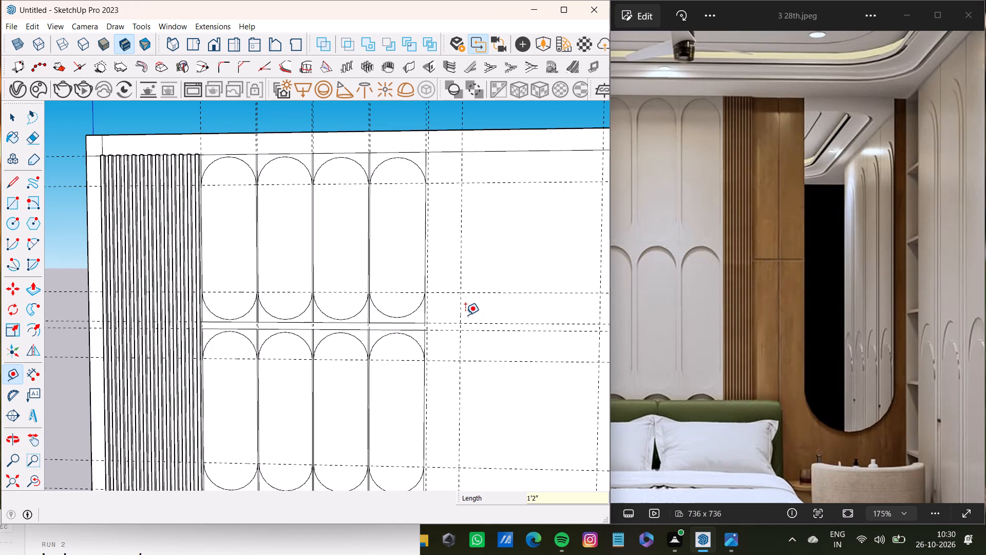
Examine the slatted strip beside the arched panels in the reference image and the matching area of the back wall.
key(space)
scroll(404, 122, up, 3)
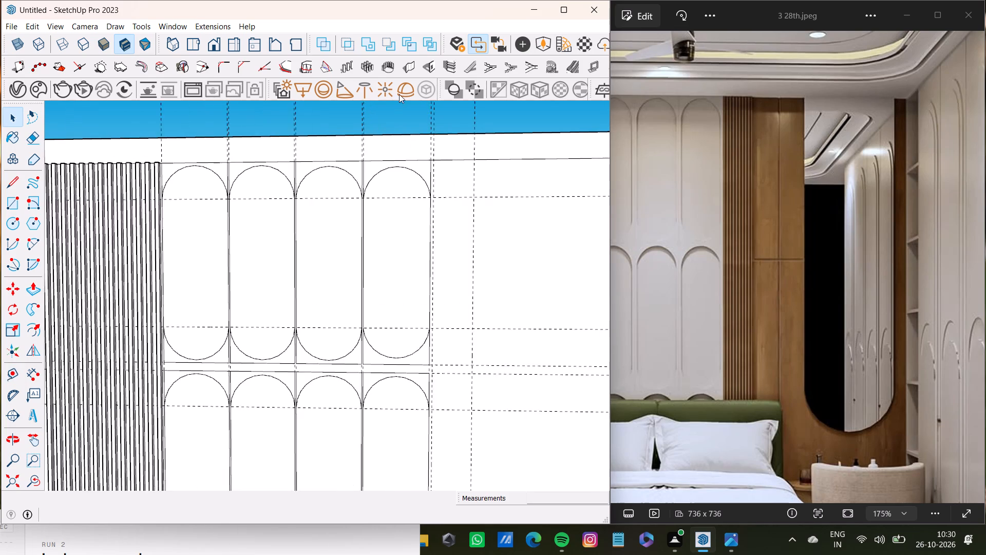
scroll(399, 94, up, 17)
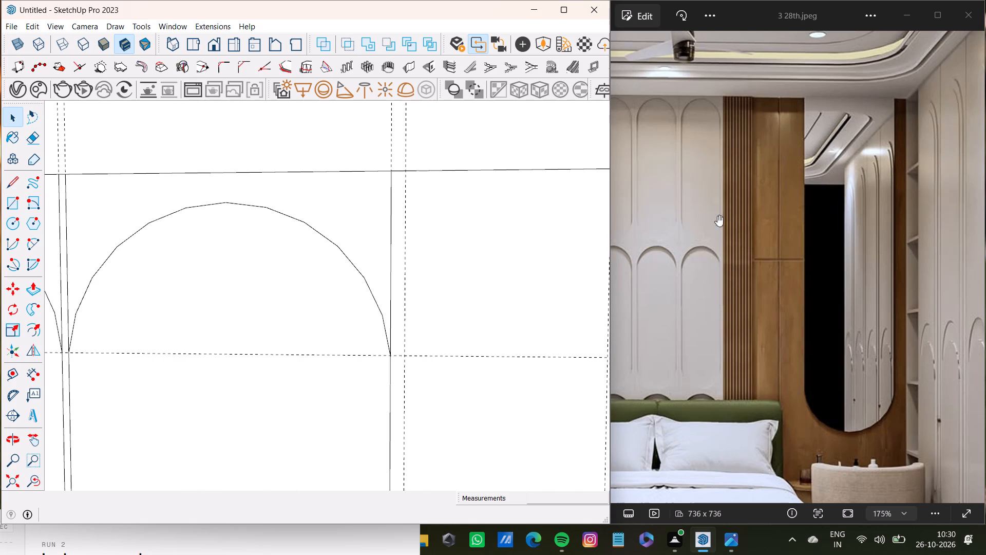
scroll(720, 155, up, 15)
scroll(723, 107, down, 9)
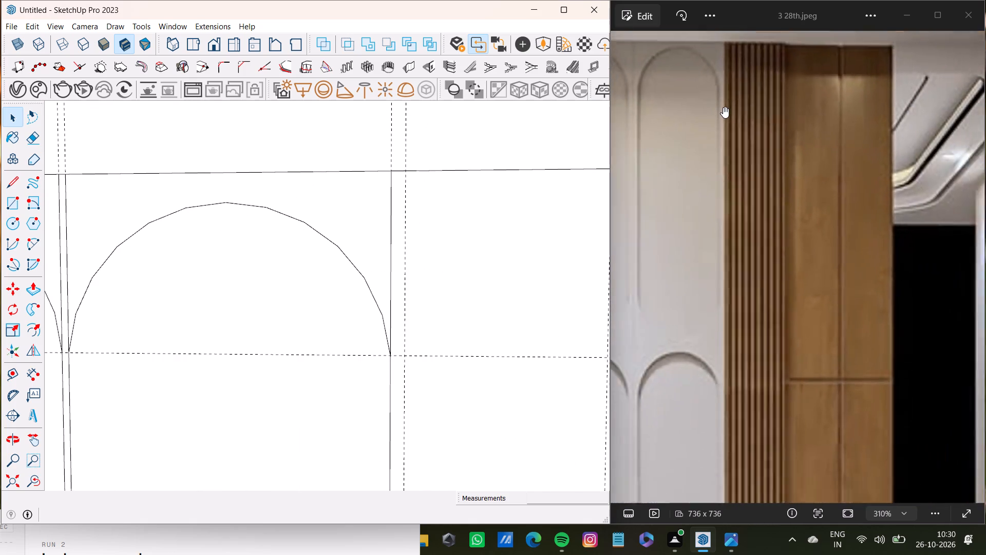
scroll(723, 107, down, 9)
scroll(384, 260, down, 10)
shift+middle_drag(384, 259, 448, 254)
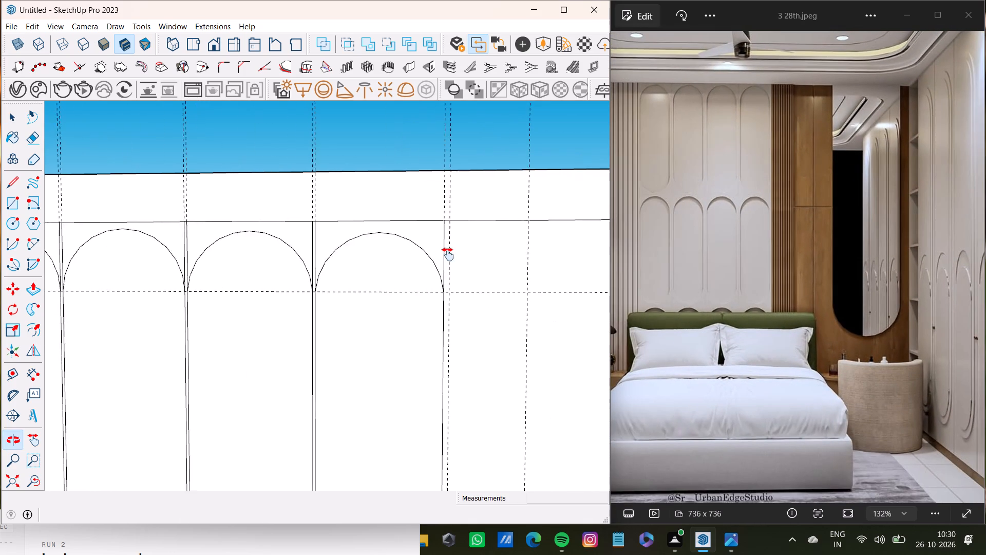
shift+middle_drag(448, 254, 448, 255)
scroll(334, 265, down, 7)
middle_click(339, 262)
scroll(402, 255, up, 8)
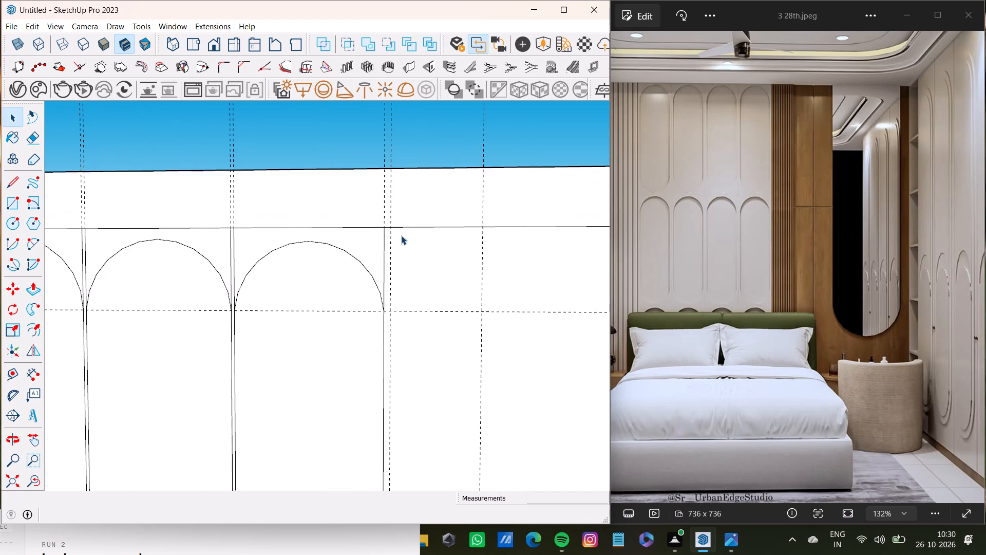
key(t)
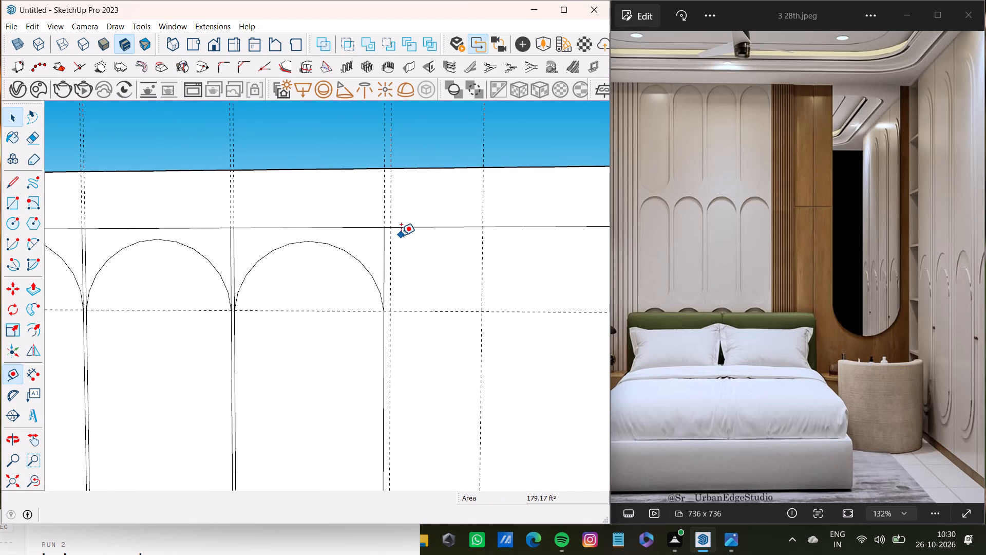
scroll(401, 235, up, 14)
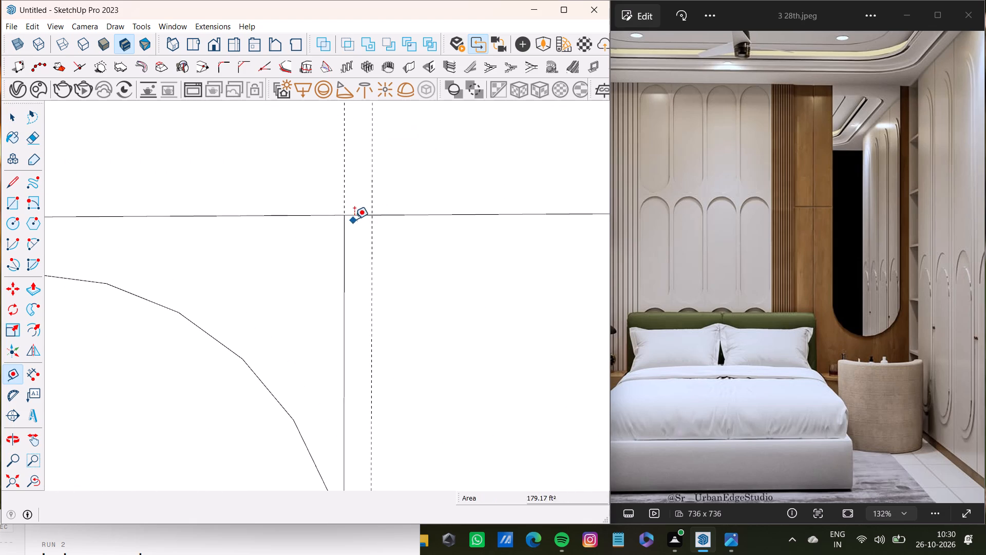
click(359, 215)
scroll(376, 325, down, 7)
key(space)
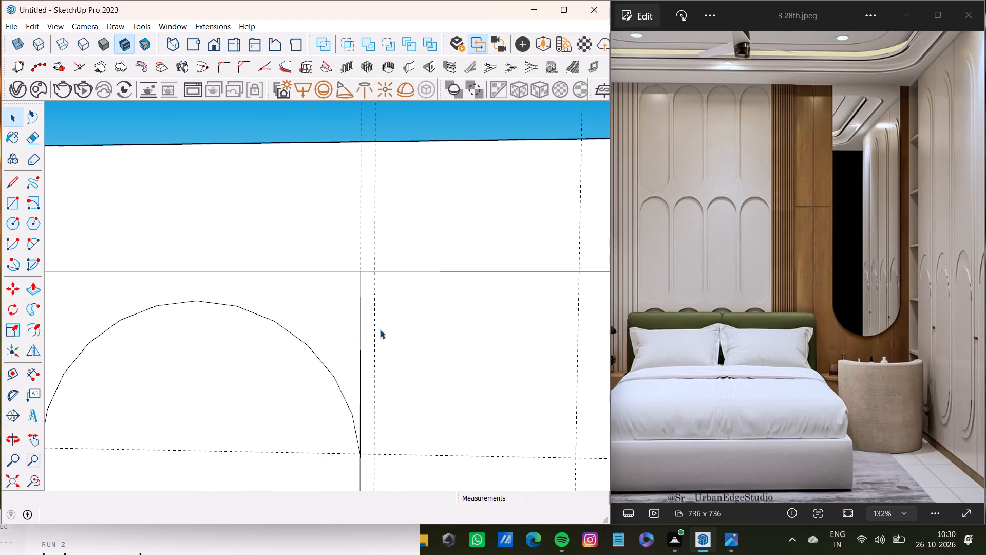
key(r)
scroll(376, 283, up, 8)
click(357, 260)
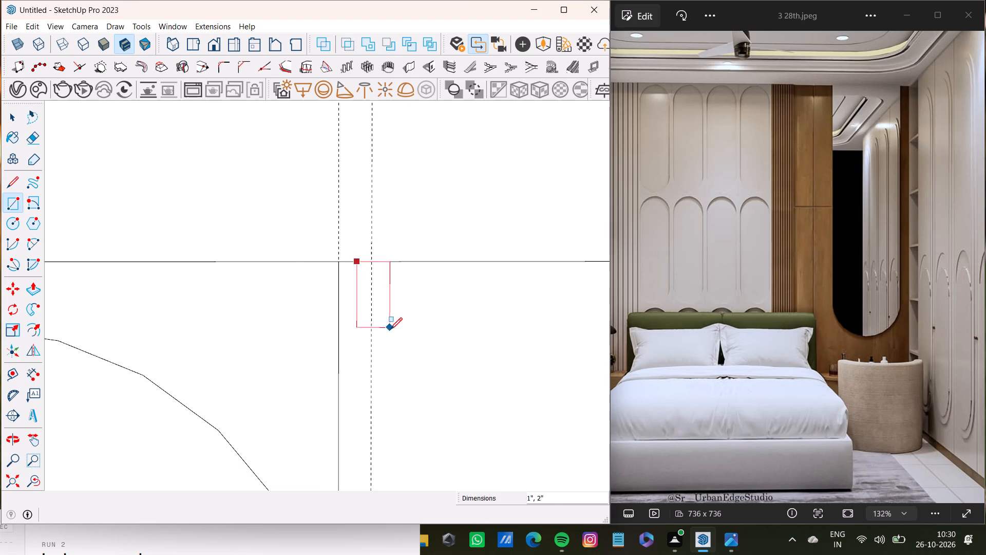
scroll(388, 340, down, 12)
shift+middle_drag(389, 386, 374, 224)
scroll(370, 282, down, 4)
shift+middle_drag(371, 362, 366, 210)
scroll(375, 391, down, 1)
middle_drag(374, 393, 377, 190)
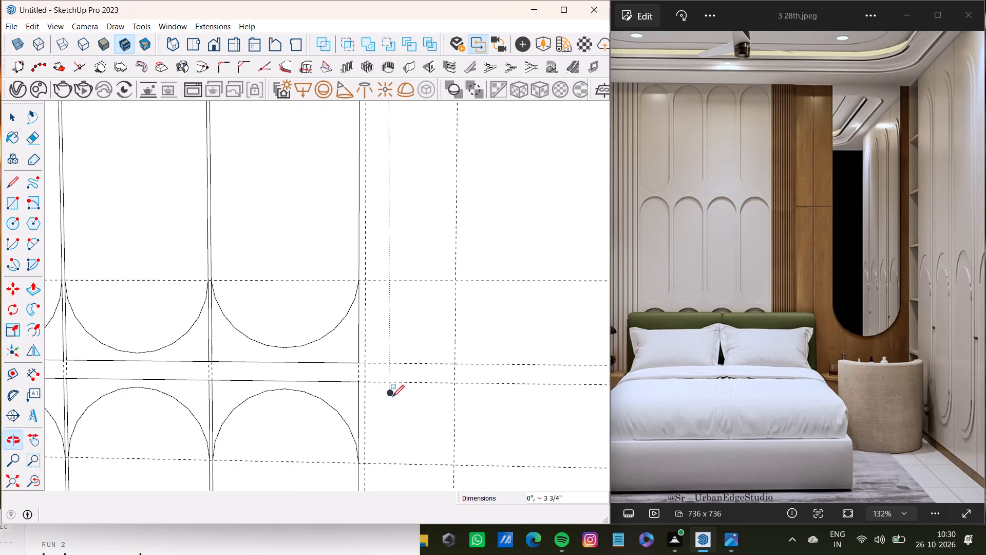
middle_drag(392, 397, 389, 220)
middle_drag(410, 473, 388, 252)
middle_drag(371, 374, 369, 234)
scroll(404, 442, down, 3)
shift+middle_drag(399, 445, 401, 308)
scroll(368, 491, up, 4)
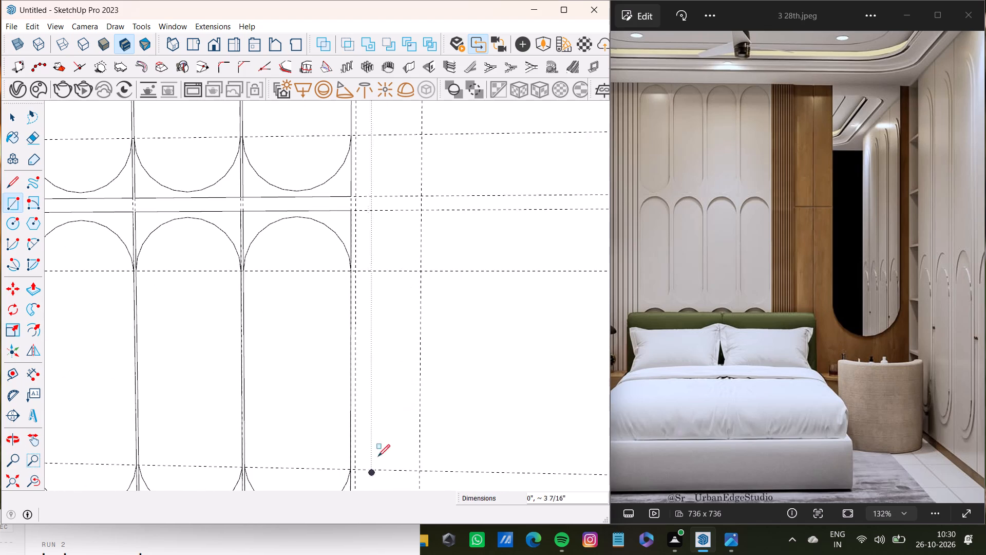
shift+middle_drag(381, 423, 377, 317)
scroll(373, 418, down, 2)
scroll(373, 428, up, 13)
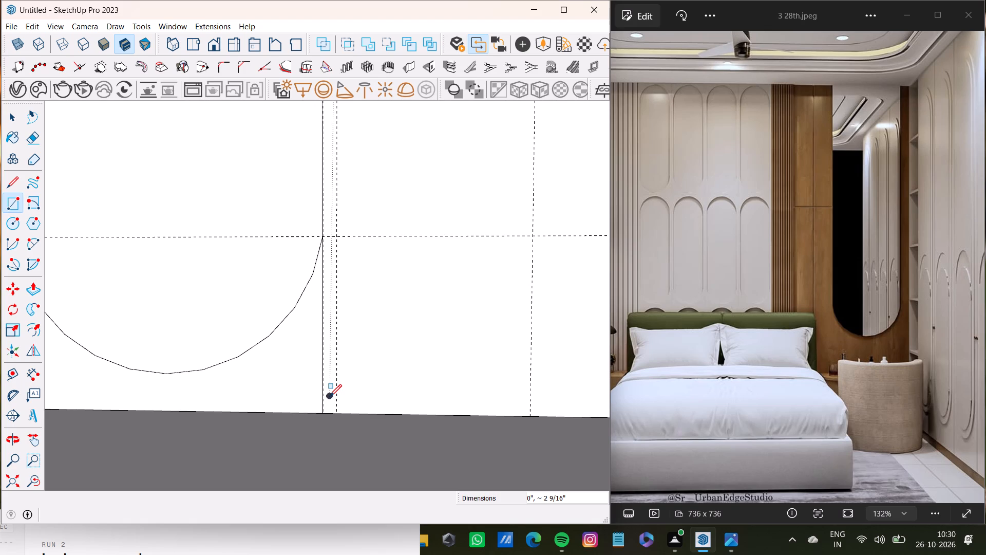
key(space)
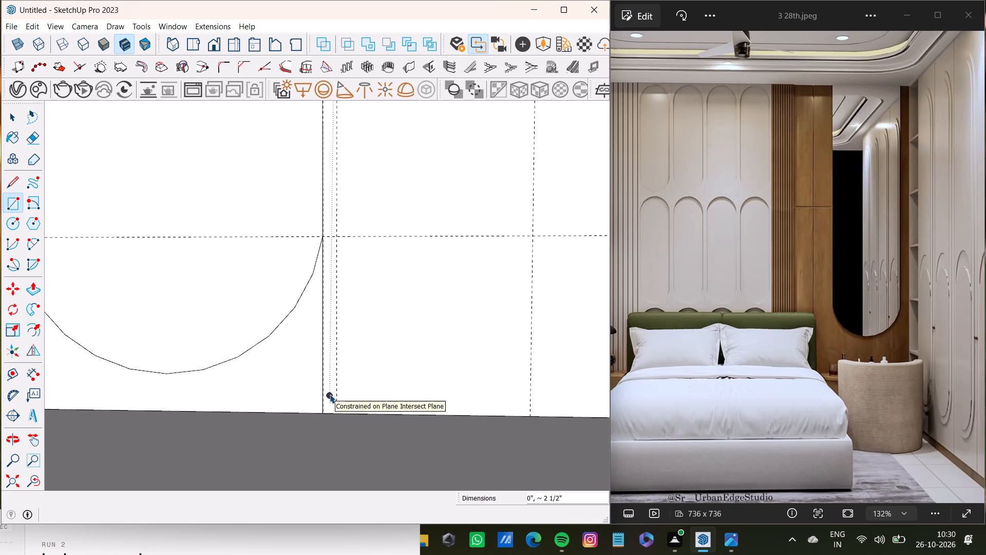
Delete the vertical guide just beyond the outer edge of the fourth arched panel column.
scroll(333, 380, down, 16)
shift+middle_drag(364, 149, 348, 330)
scroll(314, 236, down, 9)
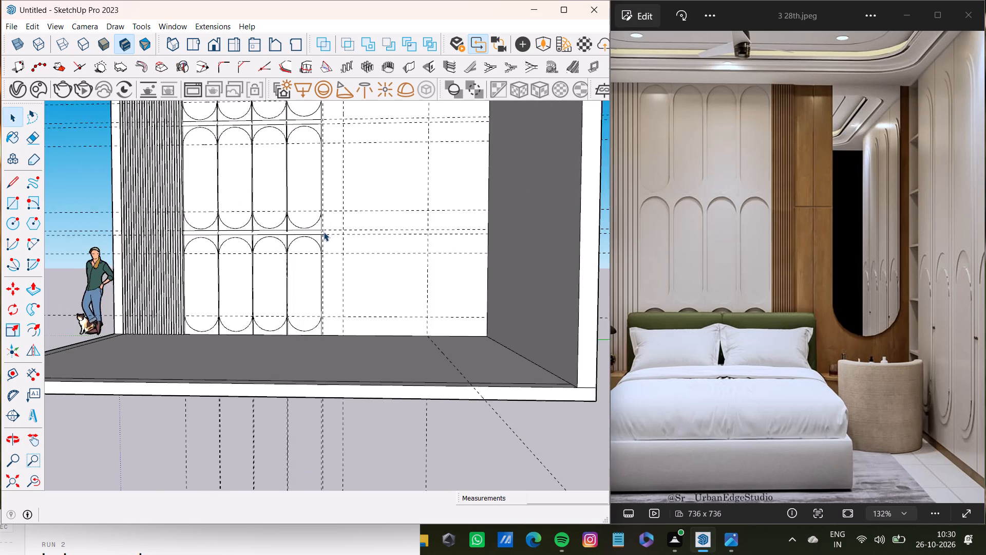
shift+middle_drag(330, 227, 339, 353)
scroll(318, 161, up, 20)
scroll(318, 161, up, 1)
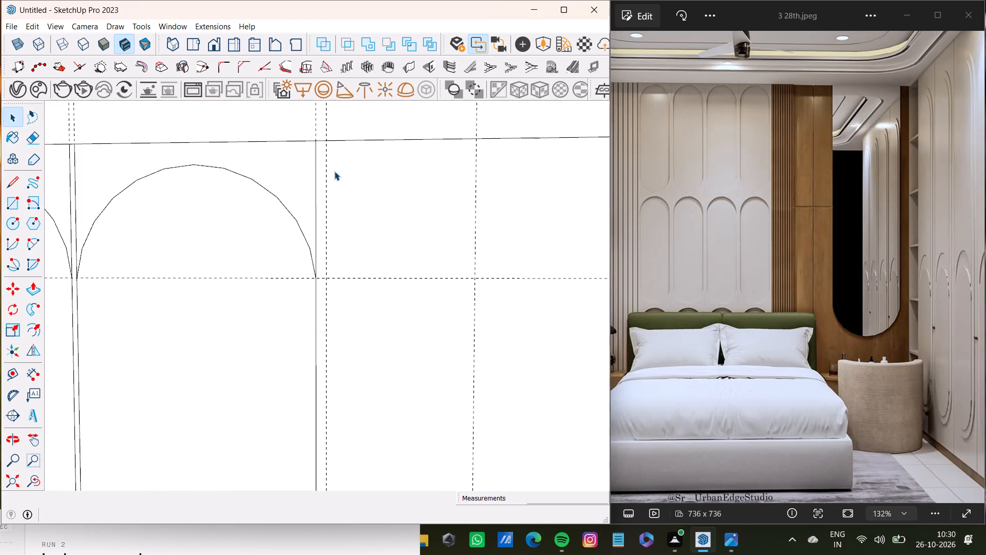
scroll(317, 156, up, 16)
click(332, 178)
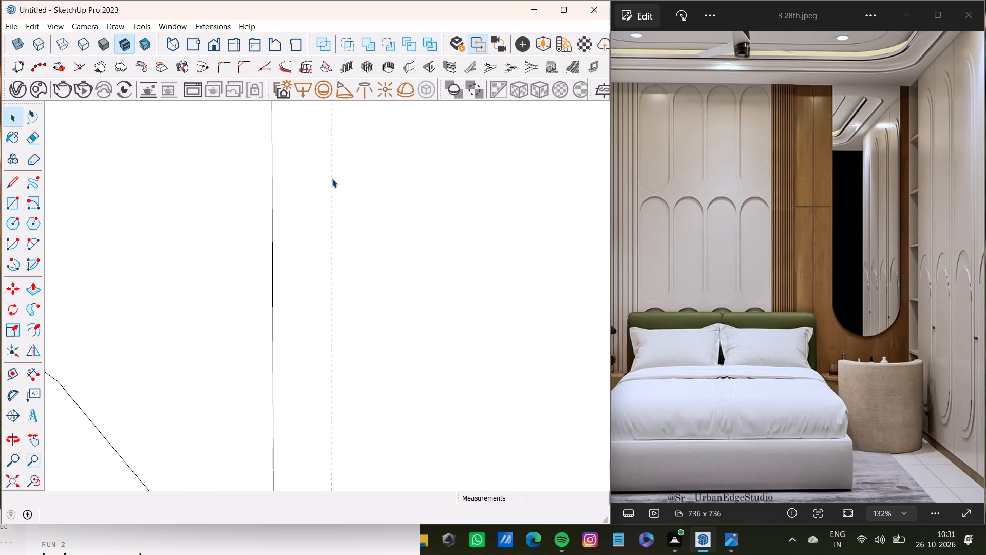
scroll(381, 195, down, 20)
scroll(381, 195, down, 5)
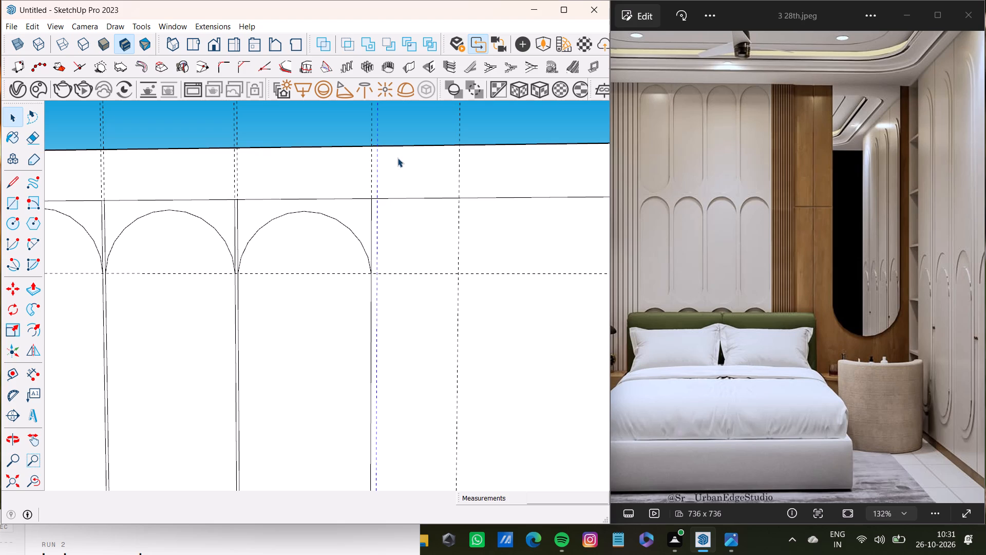
key(Delete)
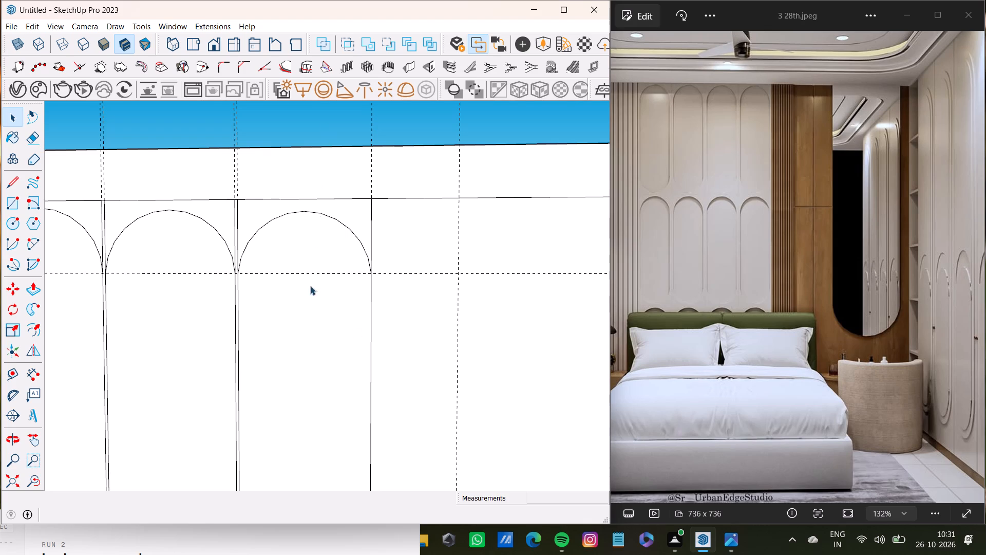
Select the straight top edges and upper side edges outside the upward arcs of all four first-row panels.
scroll(316, 244, down, 6)
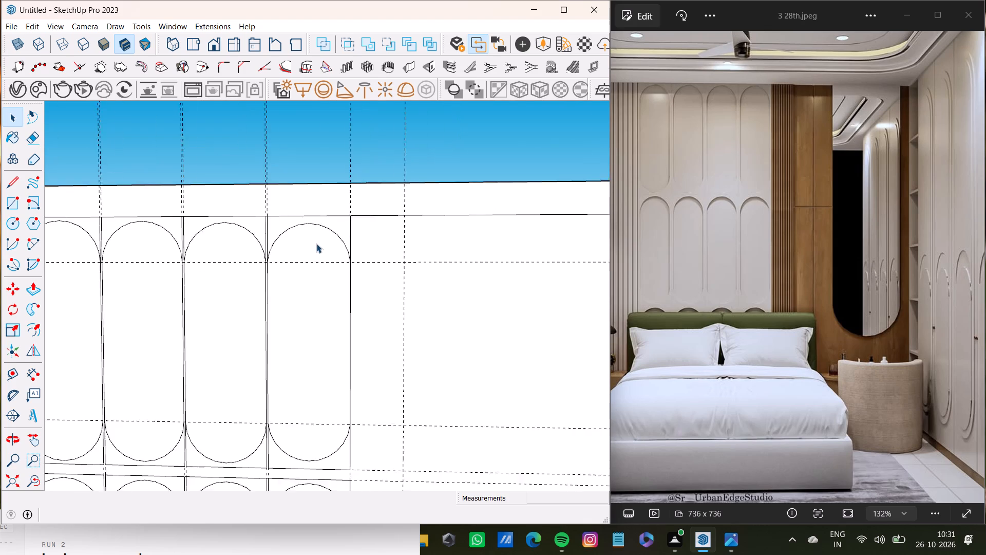
scroll(316, 244, down, 7)
key(space)
scroll(207, 356, down, 8)
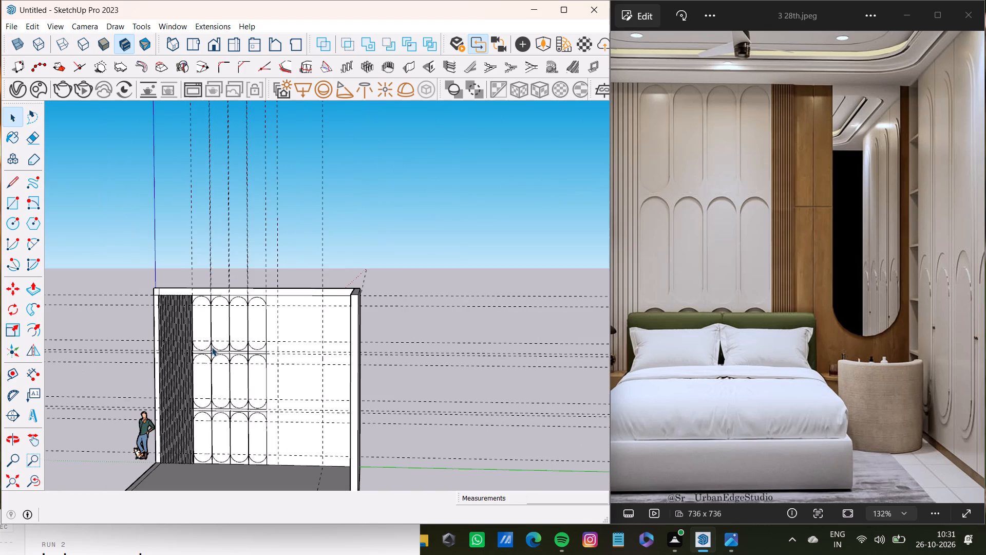
middle_drag(212, 347, 229, 334)
scroll(230, 317, up, 13)
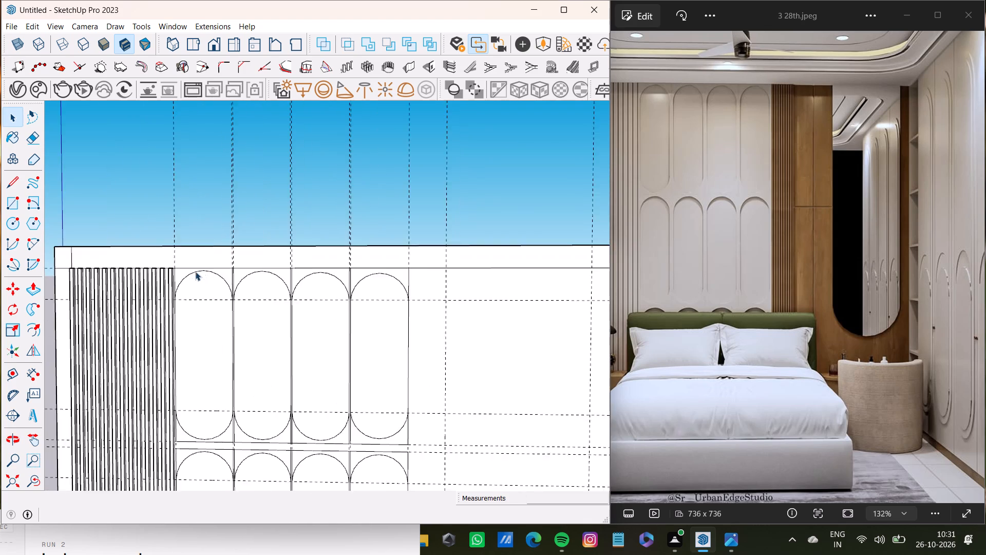
scroll(195, 271, up, 12)
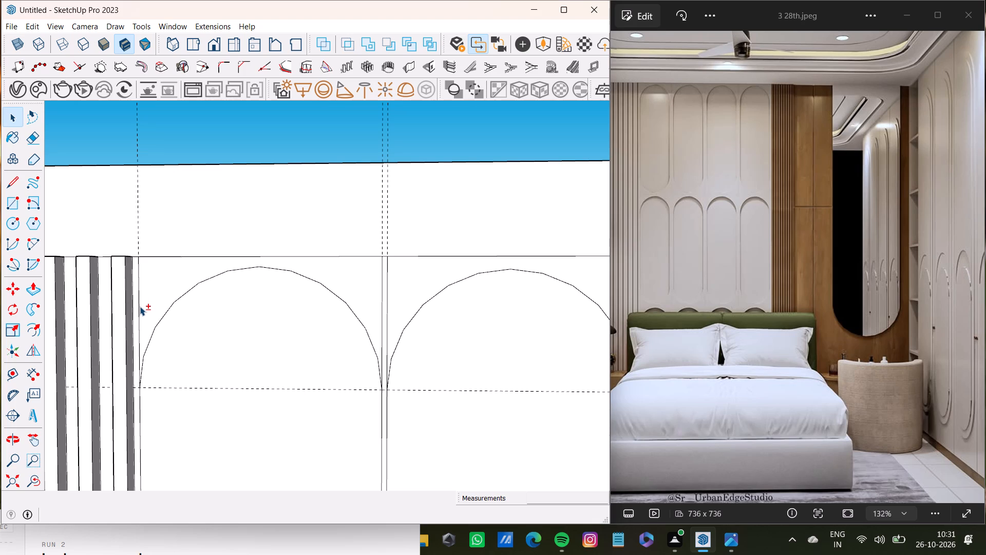
shift+click(141, 307)
shift+click(137, 299)
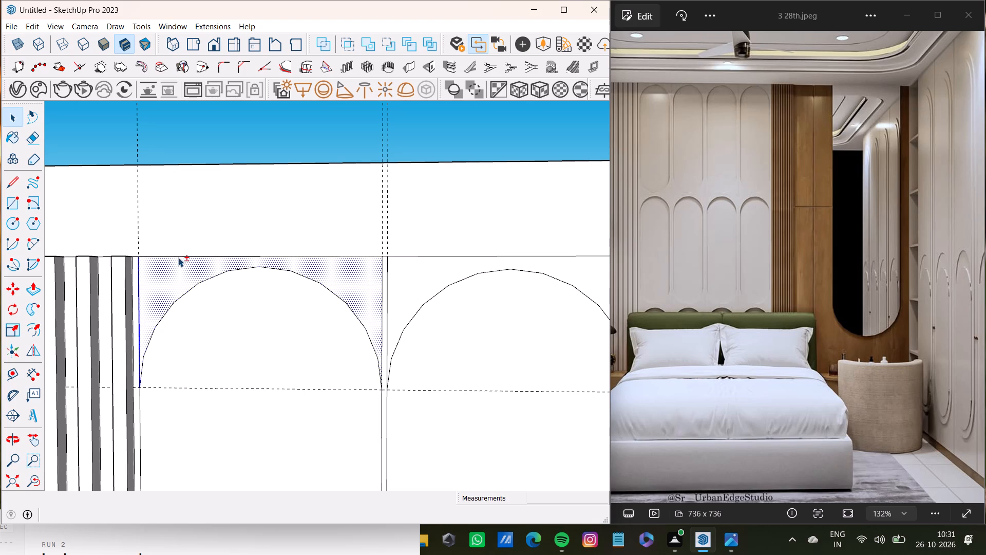
shift+click(181, 255)
shift+click(382, 308)
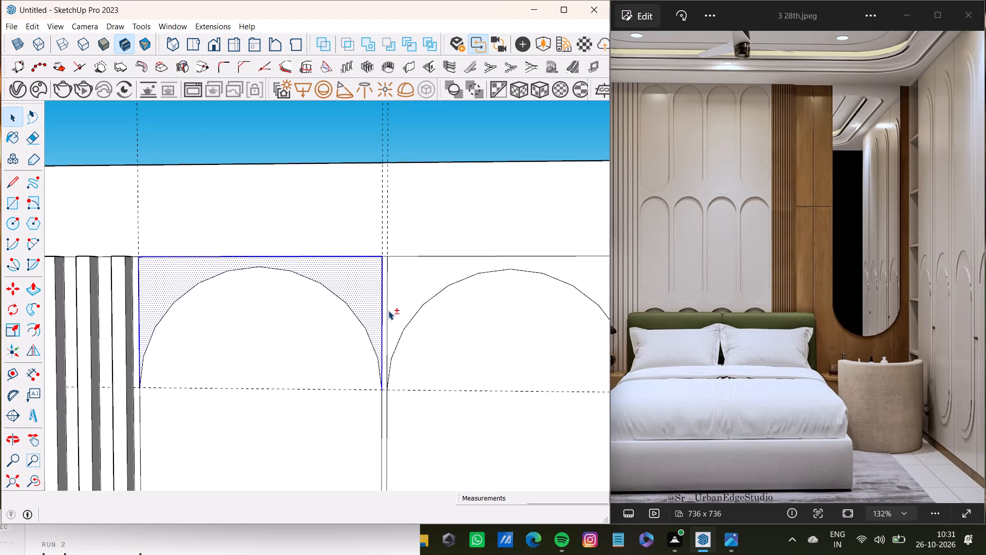
shift+click(388, 313)
shift+click(414, 254)
shift+scroll(441, 272, down, 4)
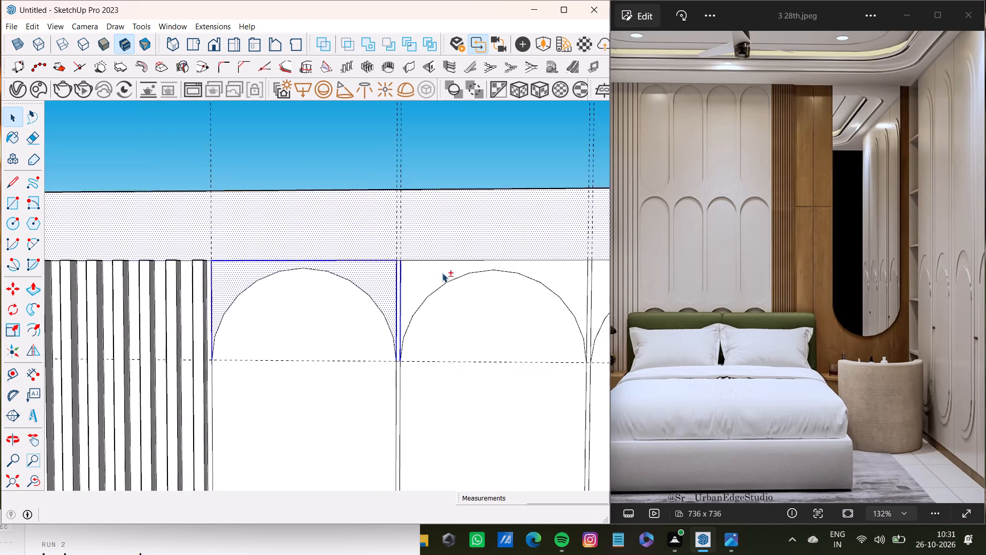
shift+click(444, 246)
shift+click(443, 261)
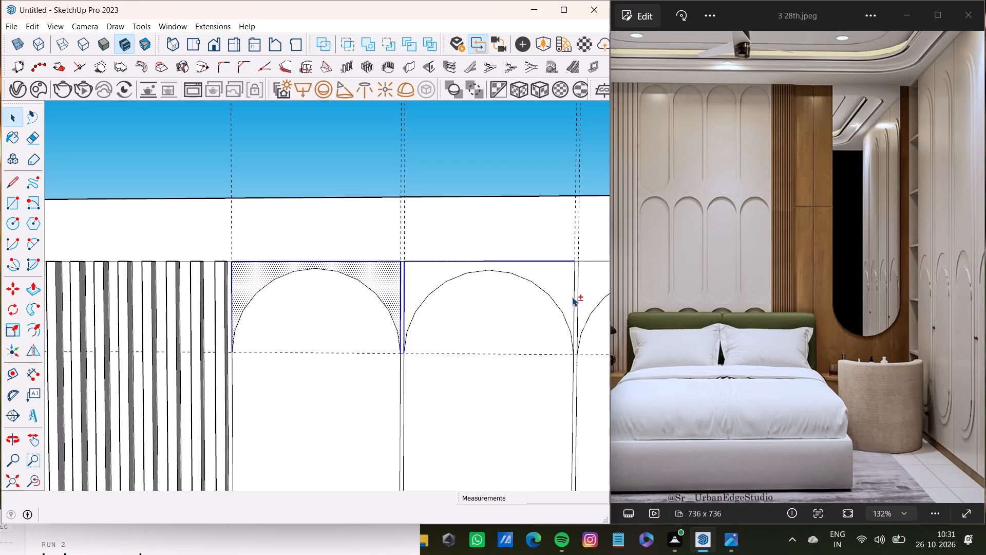
shift+click(574, 313)
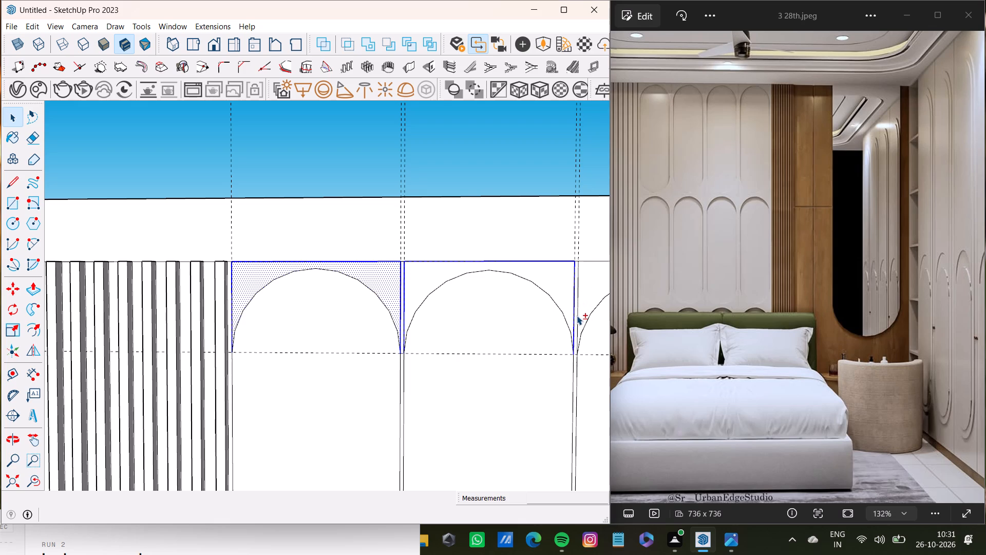
shift+click(577, 316)
shift+click(586, 261)
shift+scroll(587, 261, down, 2)
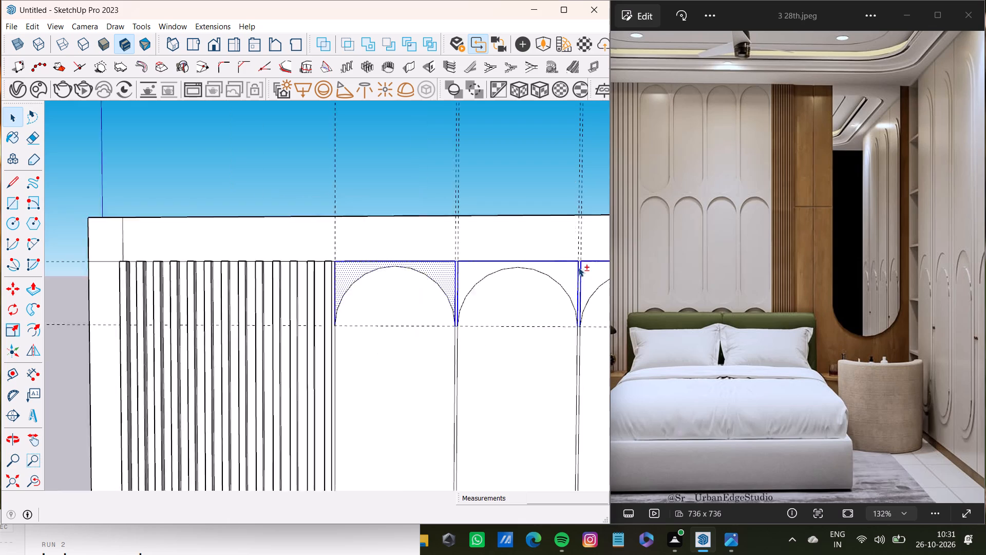
shift+scroll(578, 267, down, 4)
shift+middle_drag(565, 270, 306, 245)
shift+scroll(374, 232, up, 11)
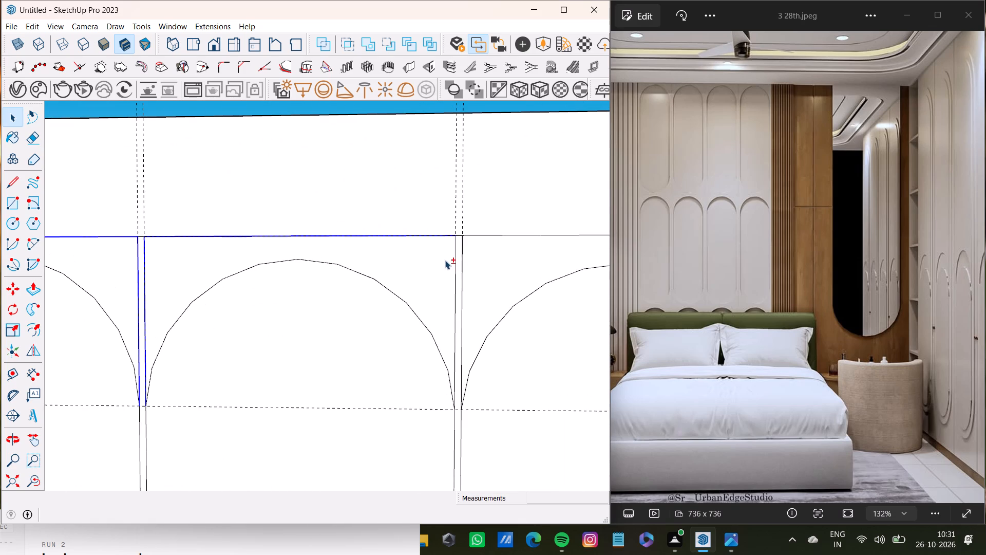
shift+click(456, 287)
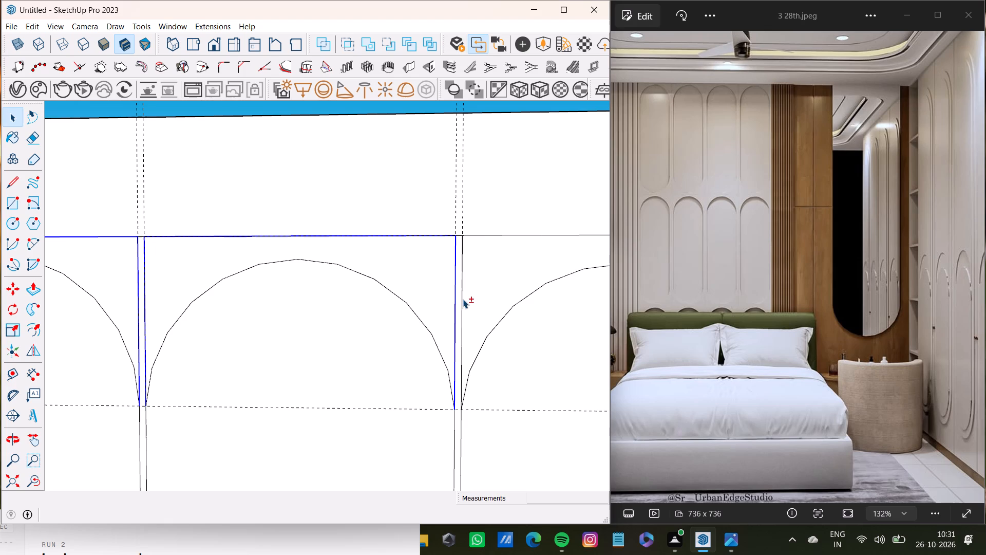
shift+click(463, 299)
shift+click(482, 234)
shift+scroll(483, 233, down, 11)
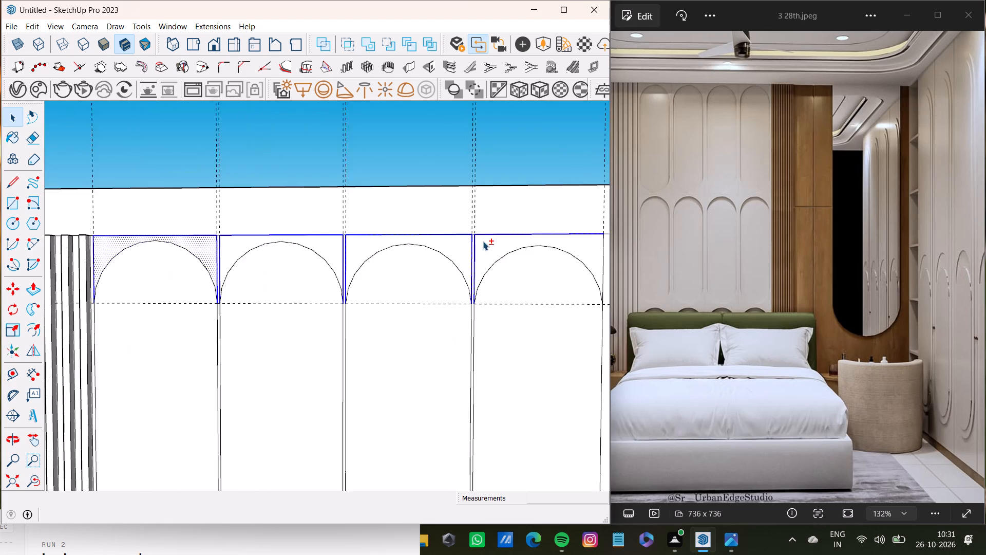
shift+scroll(483, 241, down, 4)
shift+middle_drag(500, 260, 386, 262)
shift+scroll(508, 264, up, 12)
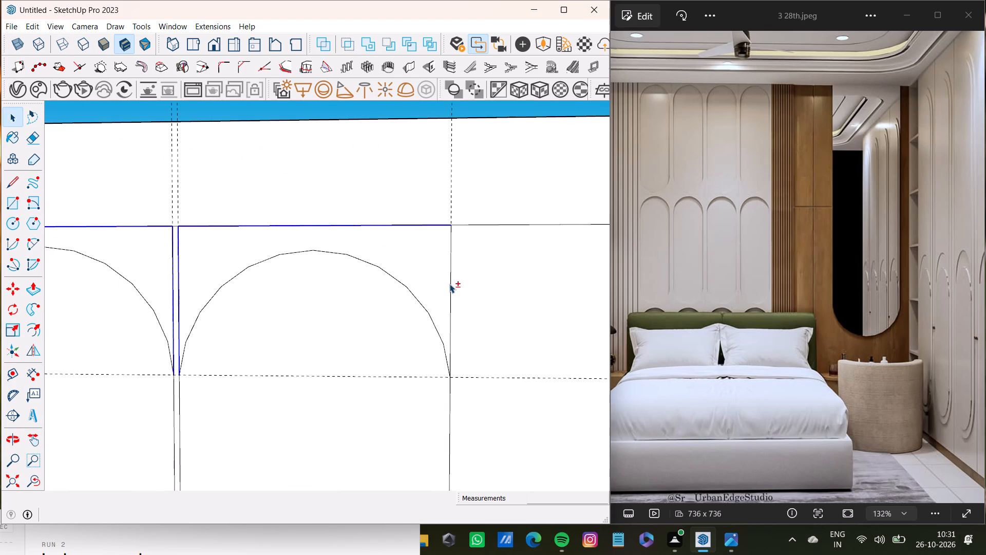
shift+click(449, 284)
Add the straight bottom and lower side edges outside the downward arcs of all four first-row panels to the selection and delete the selected edges.
shift+scroll(449, 284, down, 11)
shift+middle_drag(442, 359, 414, 180)
shift+scroll(401, 216, down, 4)
shift+scroll(296, 370, up, 9)
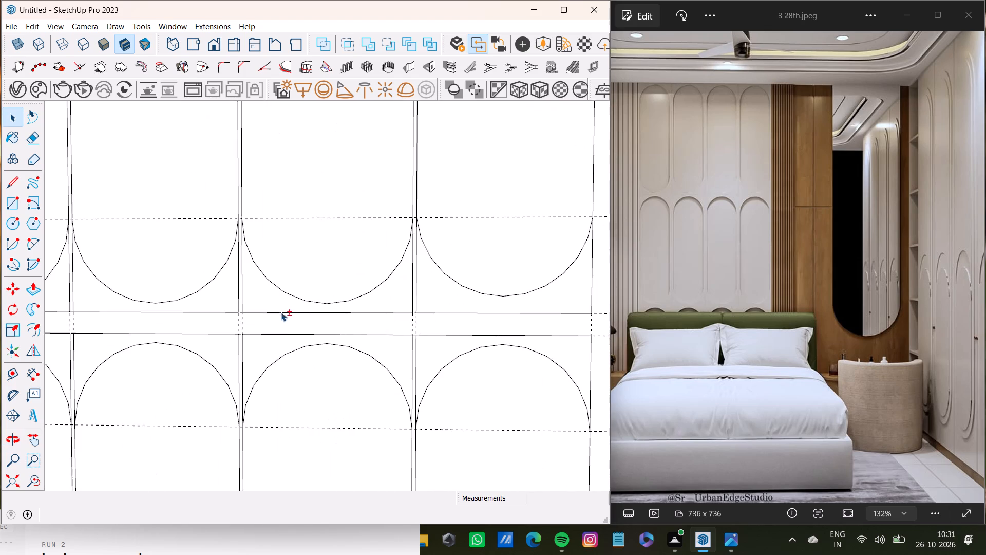
shift+scroll(263, 308, down, 5)
shift+middle_drag(263, 302, 478, 294)
shift+scroll(230, 261, up, 13)
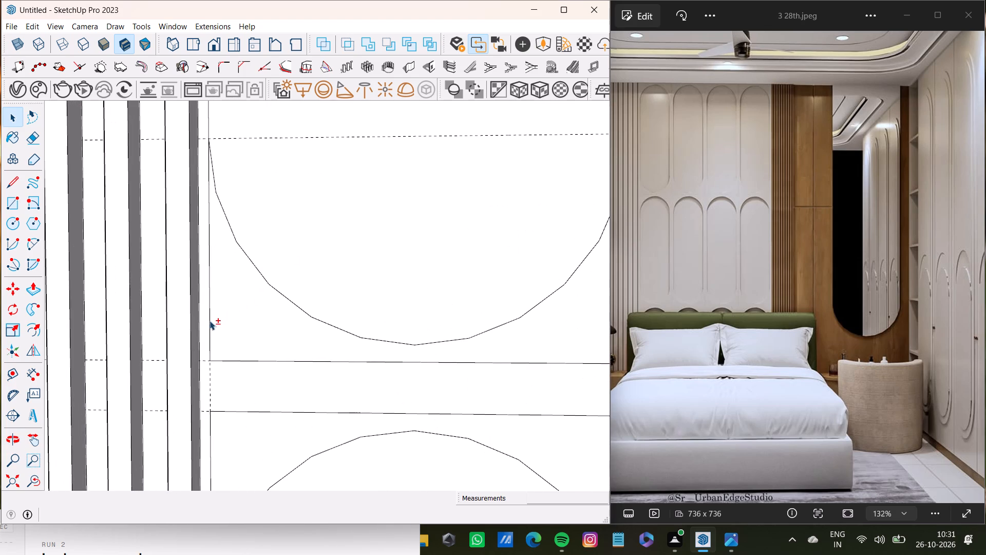
shift+click(210, 329)
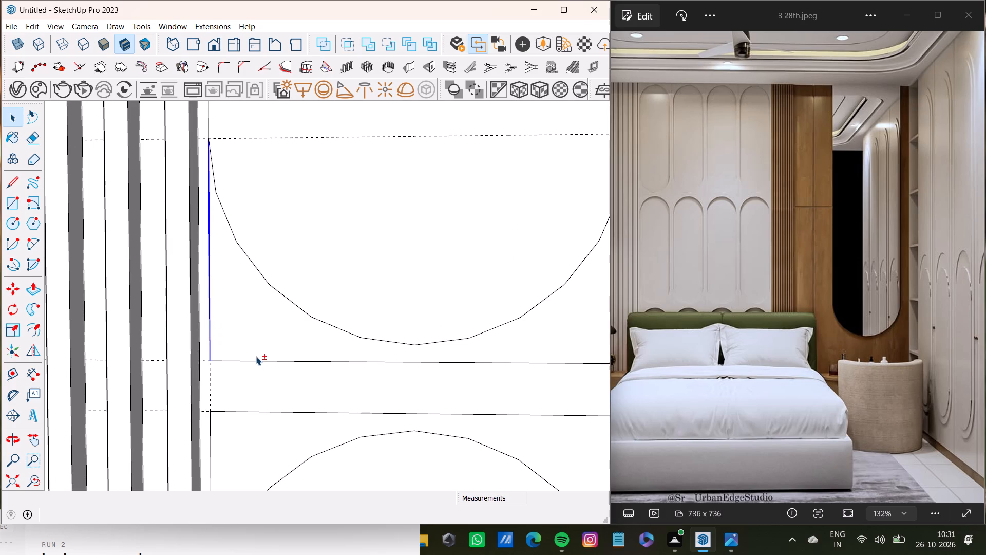
shift+click(260, 360)
shift+scroll(262, 354, down, 11)
shift+scroll(364, 326, up, 5)
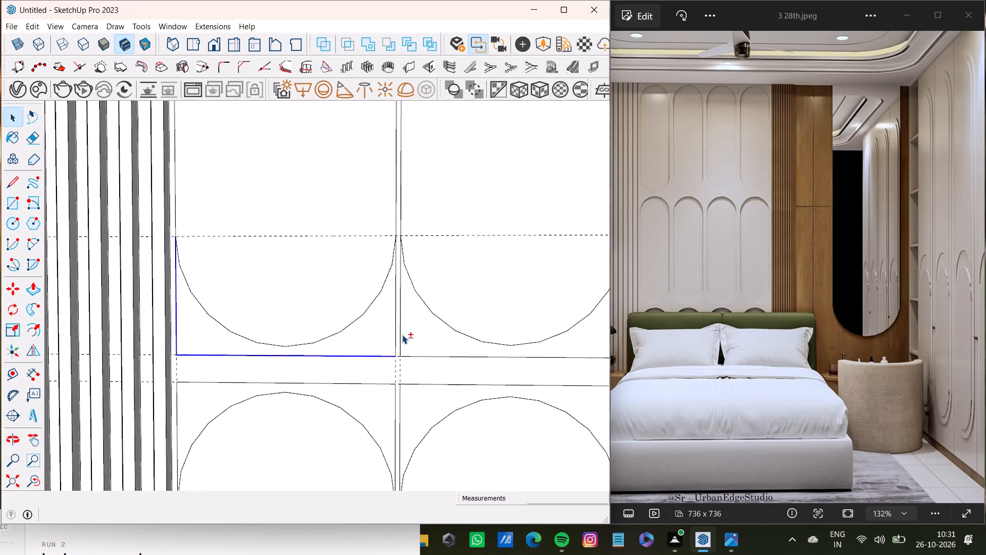
shift+scroll(402, 335, up, 8)
shift+click(390, 348)
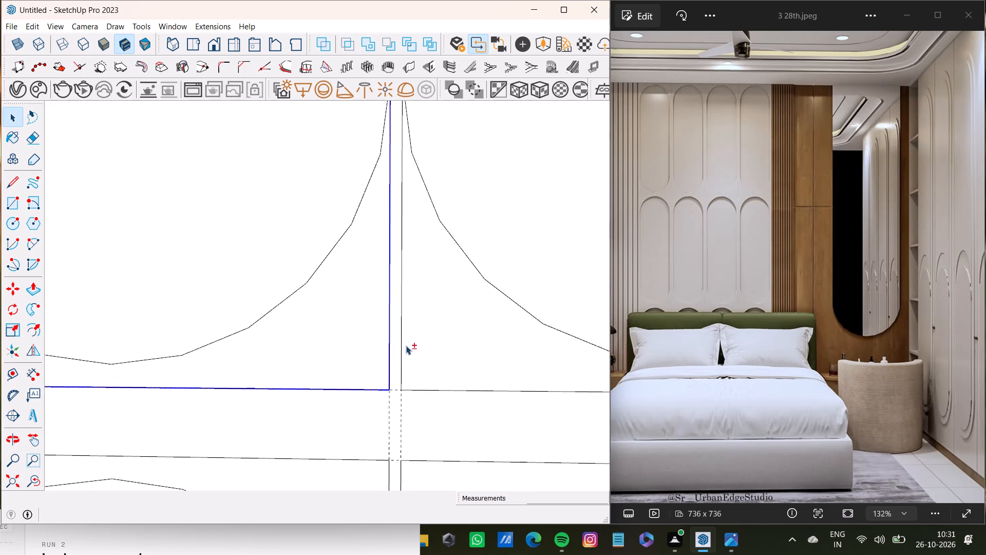
shift+click(401, 353)
shift+click(439, 389)
shift+scroll(434, 389, down, 7)
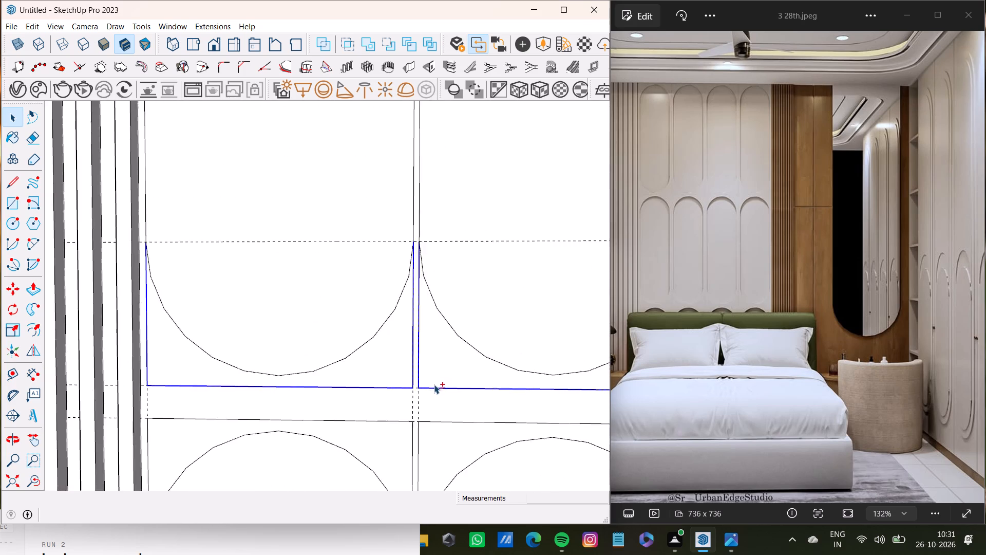
shift+scroll(434, 384, down, 6)
shift+middle_drag(459, 367, 315, 356)
shift+scroll(472, 383, up, 13)
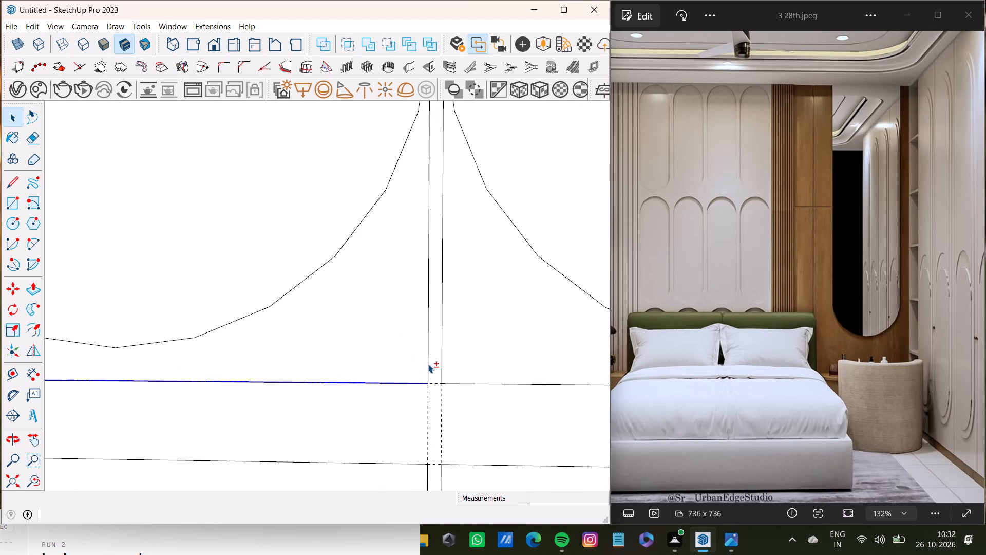
shift+click(428, 364)
shift+click(444, 353)
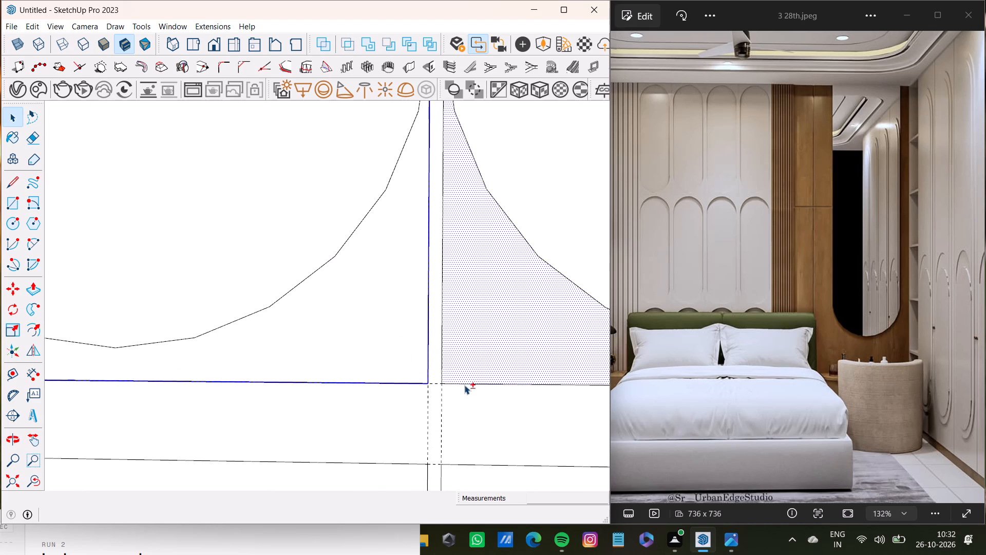
shift+click(464, 383)
shift+click(463, 367)
shift+click(442, 364)
shift+scroll(442, 365, down, 10)
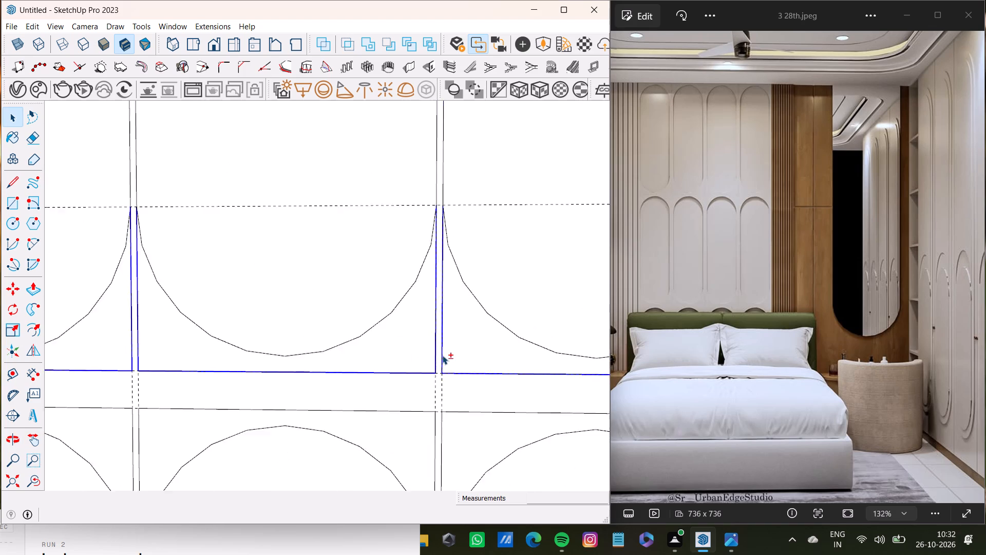
shift+scroll(442, 355, down, 4)
shift+middle_drag(432, 342, 309, 298)
shift+scroll(474, 318, up, 13)
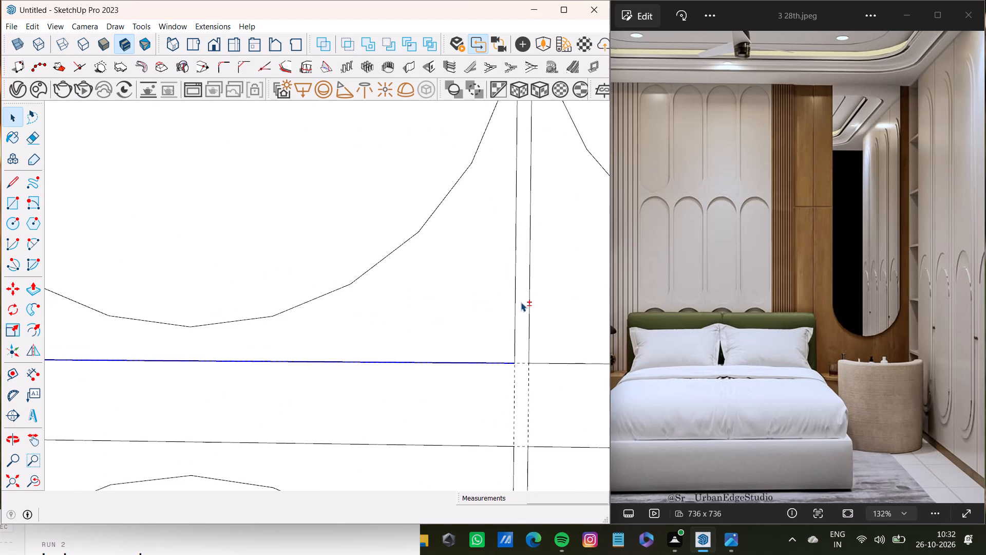
shift+click(514, 305)
shift+click(529, 305)
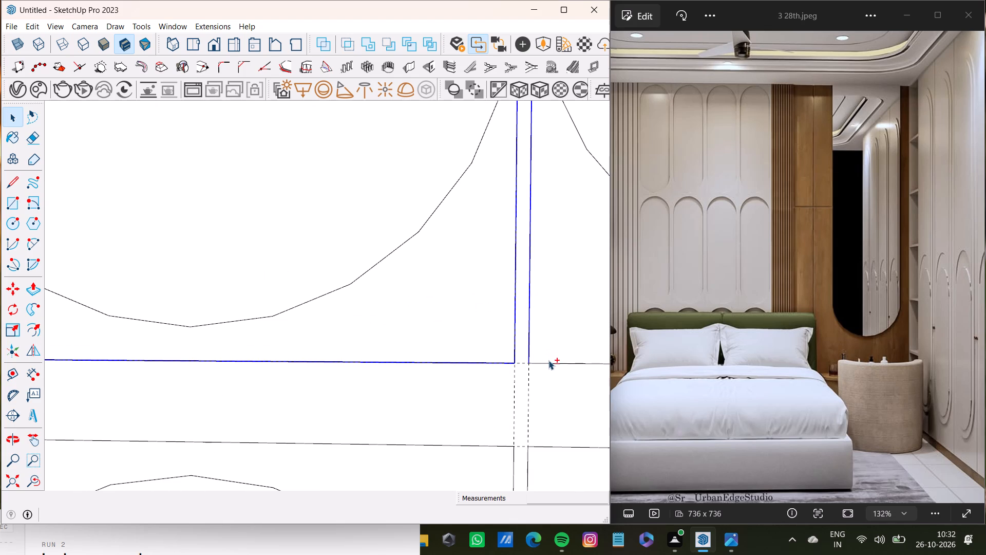
shift+click(551, 365)
shift+scroll(552, 361, down, 15)
shift+middle_drag(542, 331, 373, 273)
shift+scroll(593, 314, up, 2)
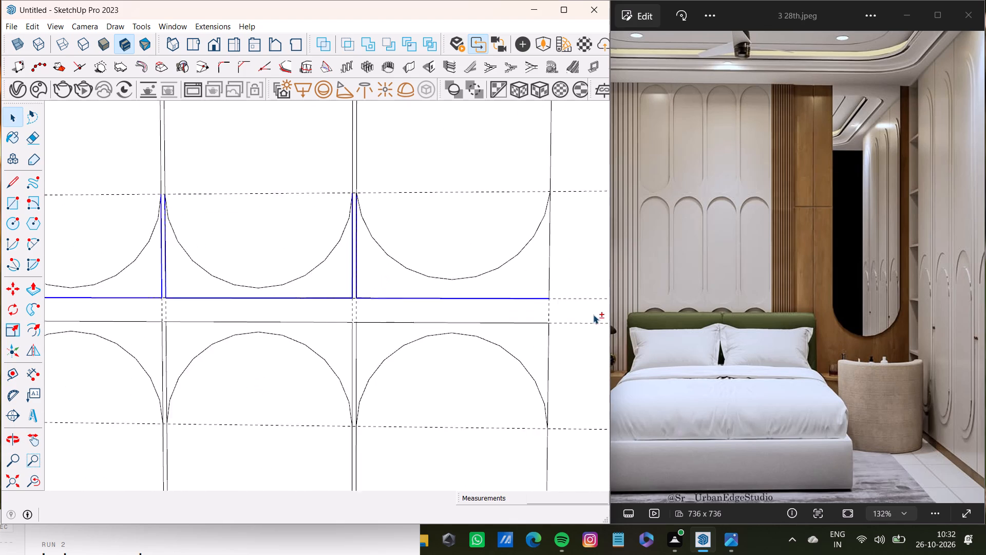
shift+scroll(593, 314, up, 8)
shift+click(540, 283)
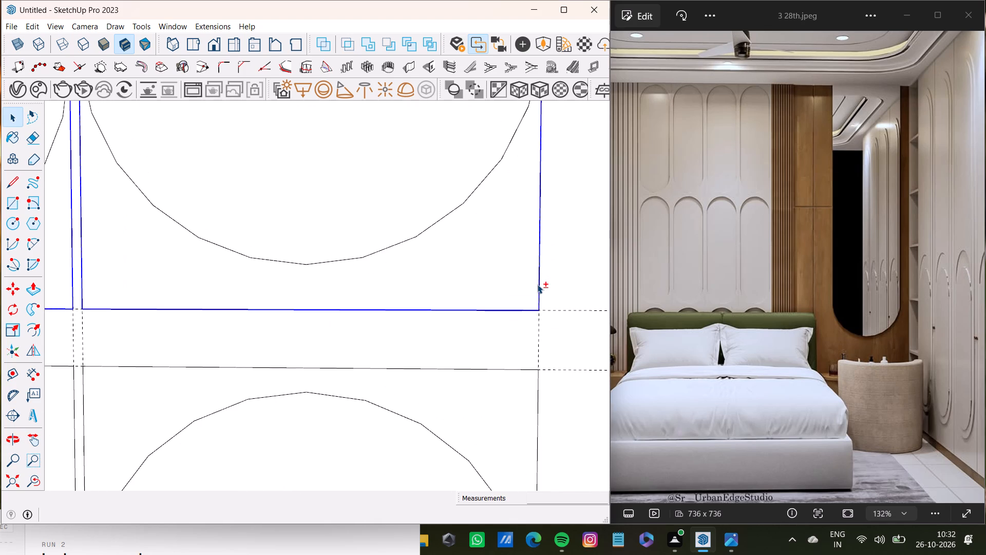
key(Delete)
Delete the leftover straight top edges above the first and third panels of the first row.
scroll(537, 284, down, 14)
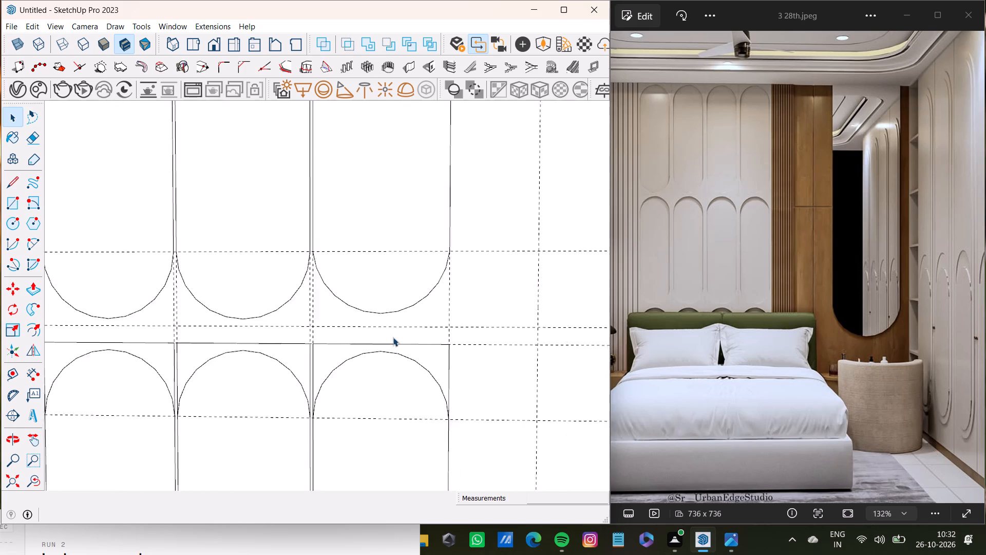
scroll(393, 337, down, 12)
shift+middle_click(377, 355)
scroll(355, 242, up, 14)
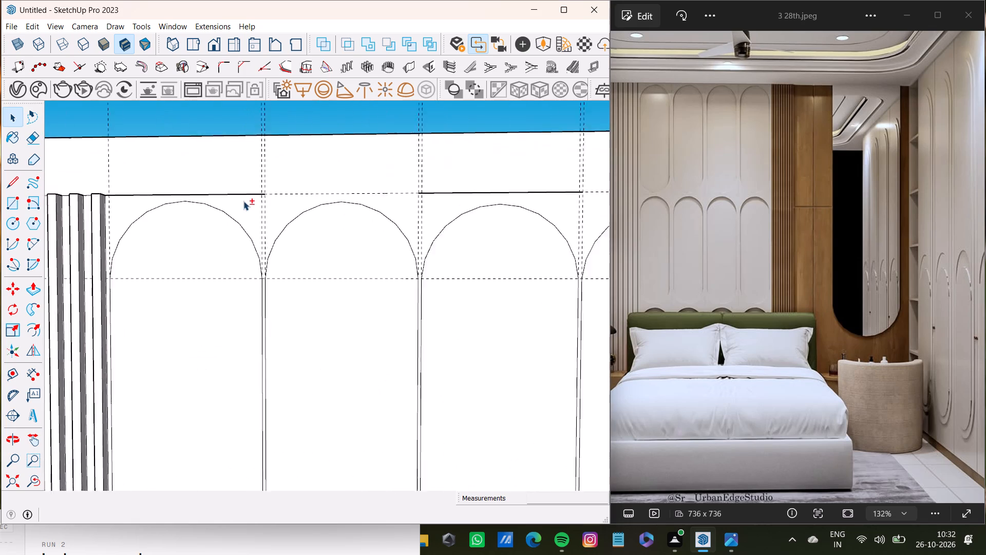
scroll(243, 201, up, 1)
shift+click(258, 191)
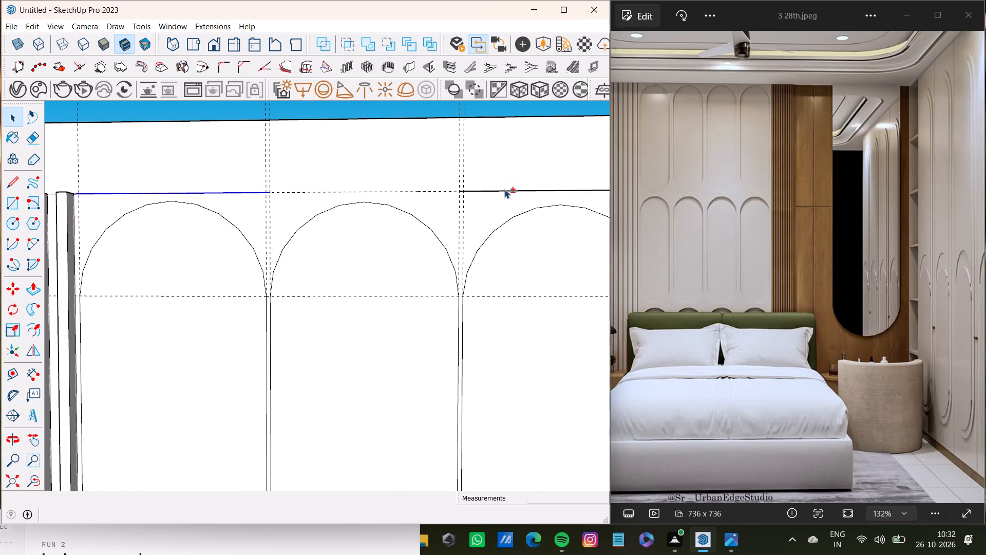
shift+click(502, 192)
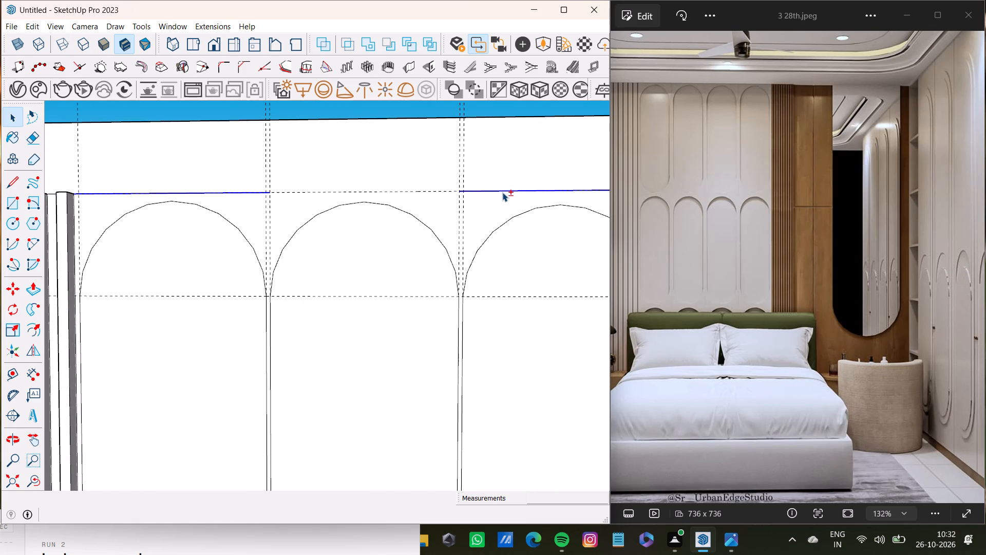
key(shift+Delete)
Select the straight top edges and upper side edges outside the upward arcs of all four second-row panels.
scroll(490, 223, down, 15)
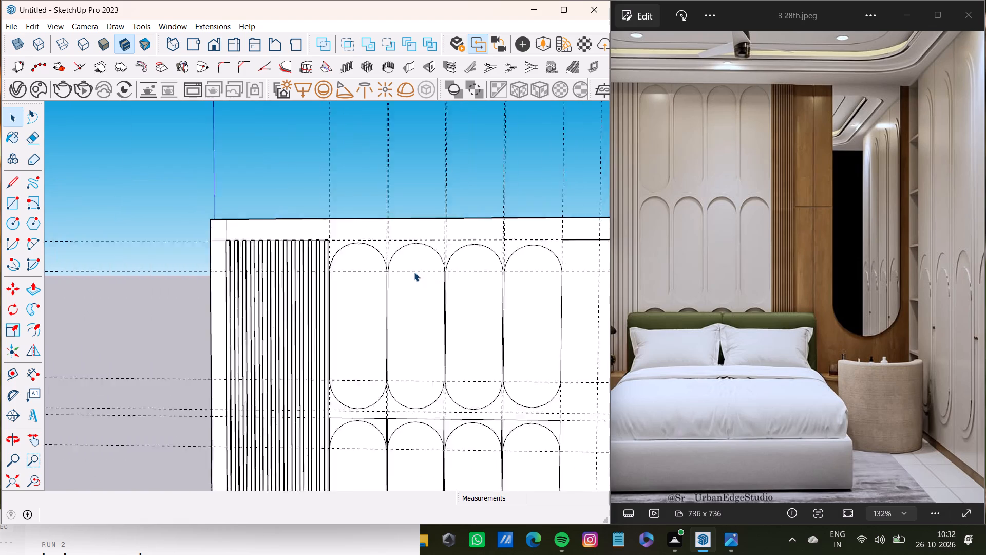
scroll(414, 272, down, 2)
shift+middle_drag(414, 272, 388, 96)
scroll(422, 207, up, 19)
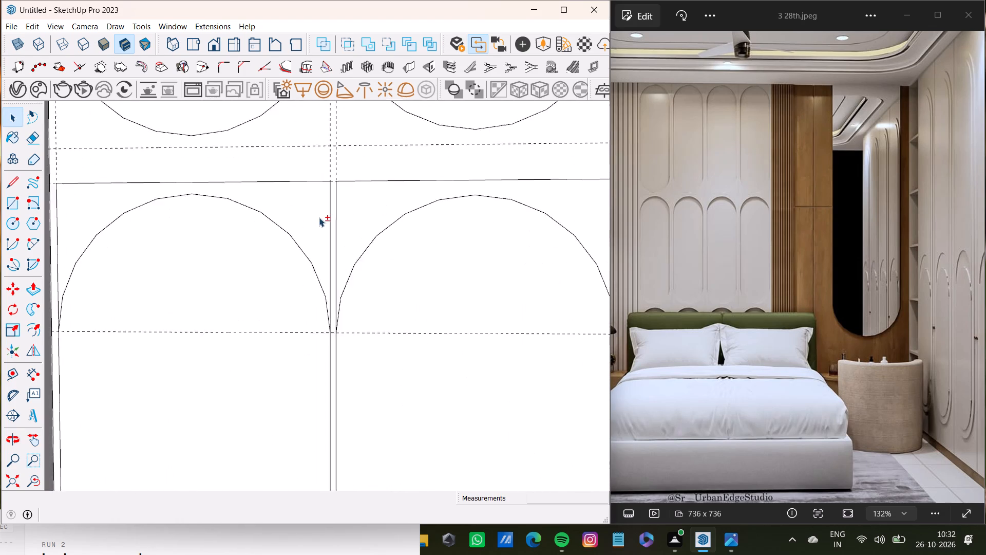
scroll(319, 217, up, 7)
shift+click(338, 220)
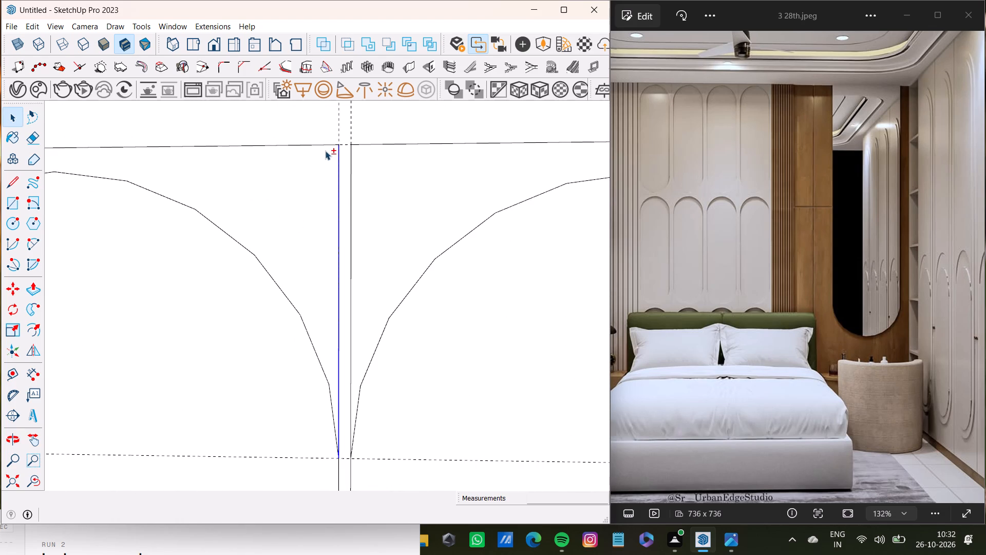
shift+click(332, 144)
shift+scroll(328, 203, down, 11)
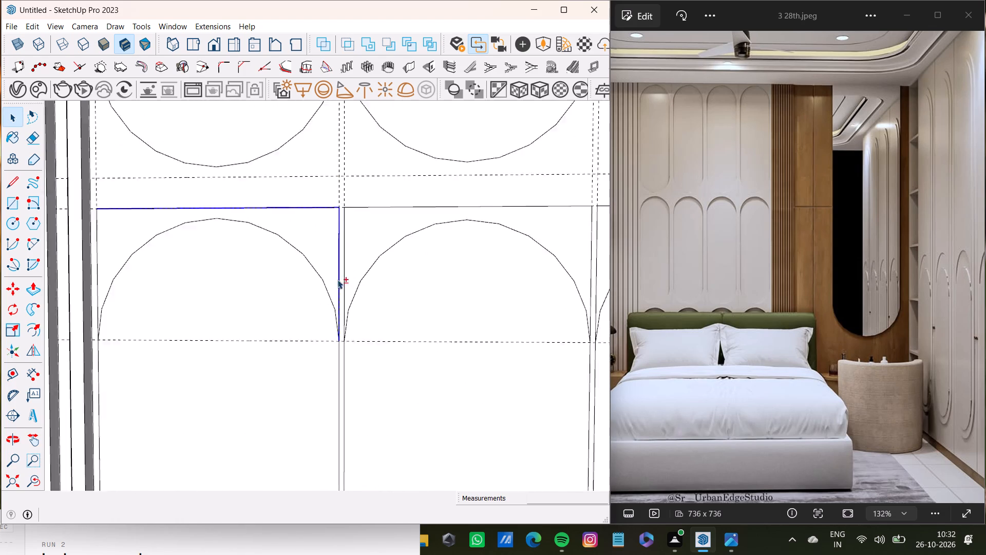
shift+scroll(337, 280, down, 1)
shift+middle_drag(303, 269, 344, 267)
shift+scroll(214, 254, up, 12)
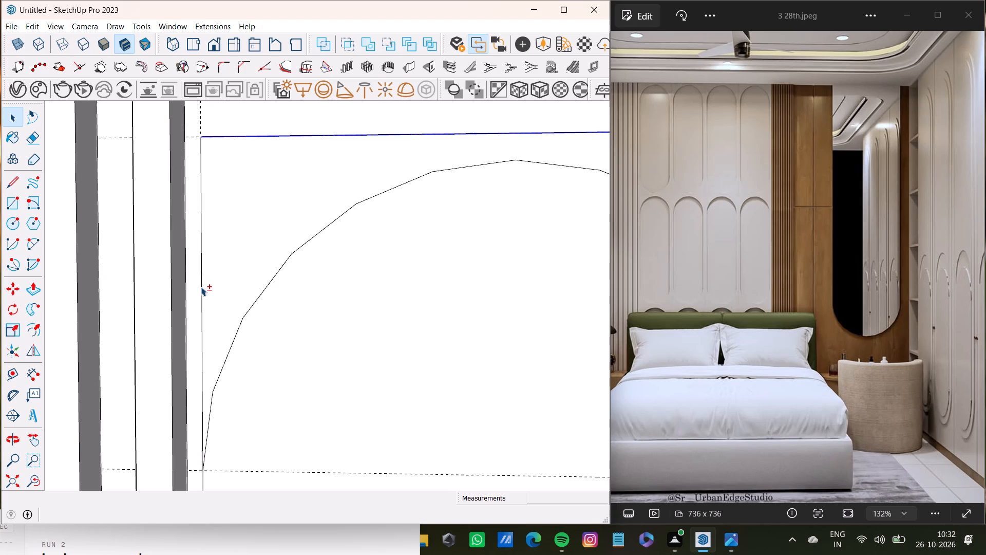
shift+click(201, 287)
shift+scroll(260, 276, down, 10)
shift+middle_drag(413, 265, 230, 264)
shift+scroll(306, 247, up, 11)
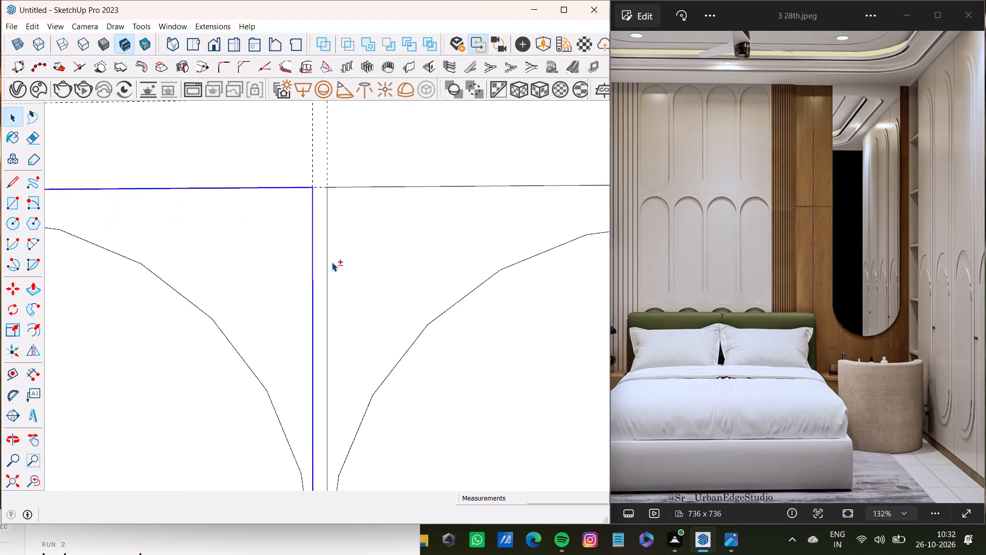
shift+click(326, 287)
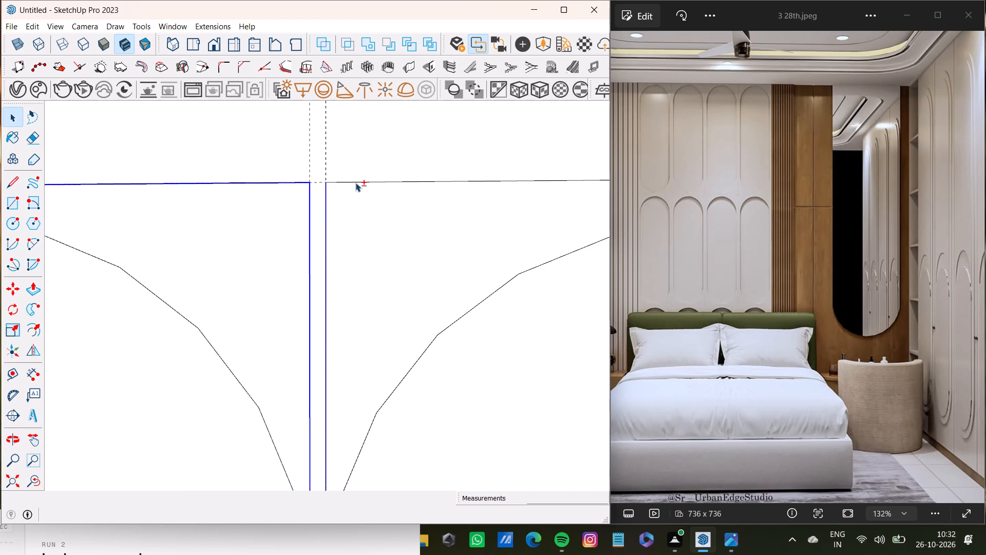
shift+click(355, 182)
shift+scroll(477, 231, down, 18)
shift+middle_drag(414, 241, 382, 242)
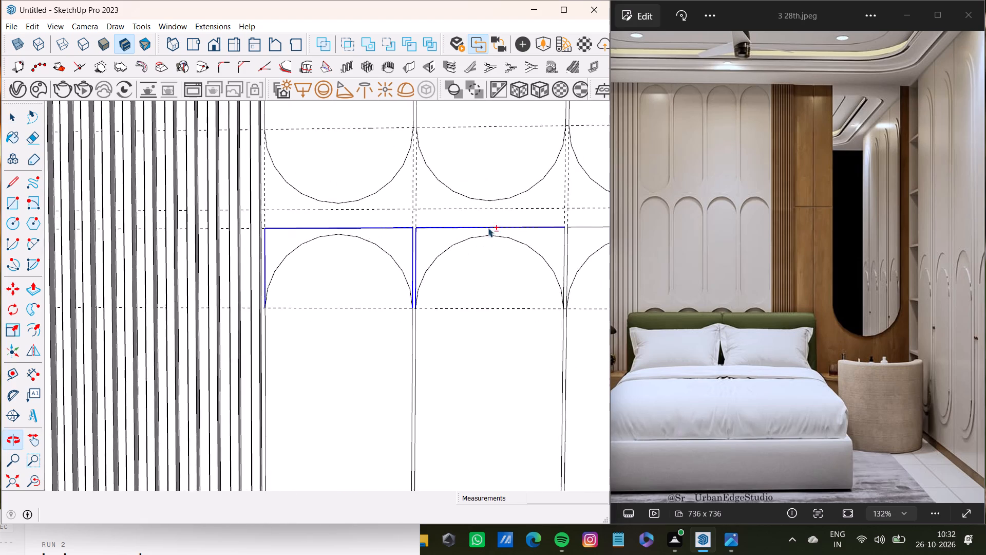
shift+scroll(534, 228, up, 7)
shift+click(583, 265)
shift+click(590, 270)
shift+scroll(585, 263, down, 1)
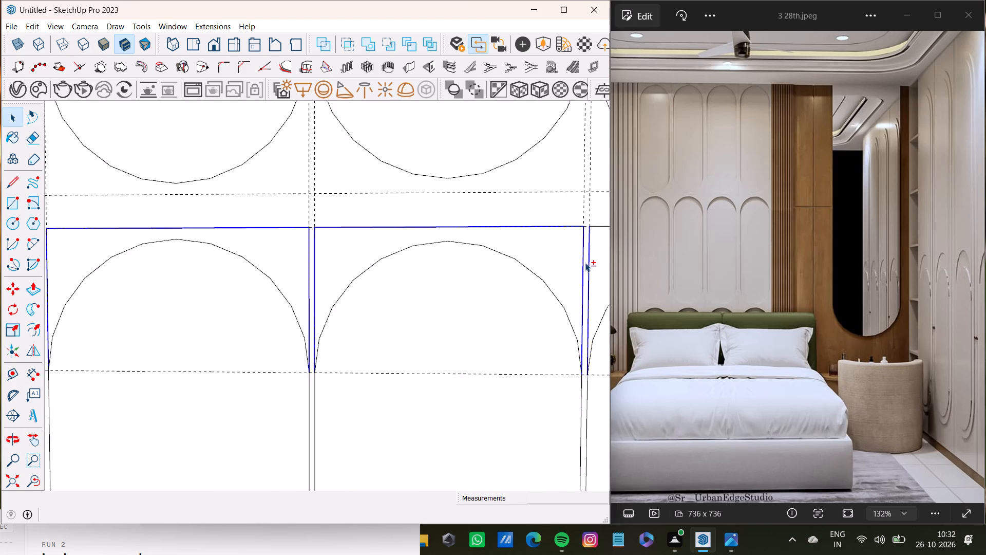
shift+middle_drag(585, 263, 311, 229)
shift+scroll(365, 195, up, 3)
shift+click(366, 192)
shift+scroll(466, 226, down, 4)
shift+middle_drag(465, 226, 346, 233)
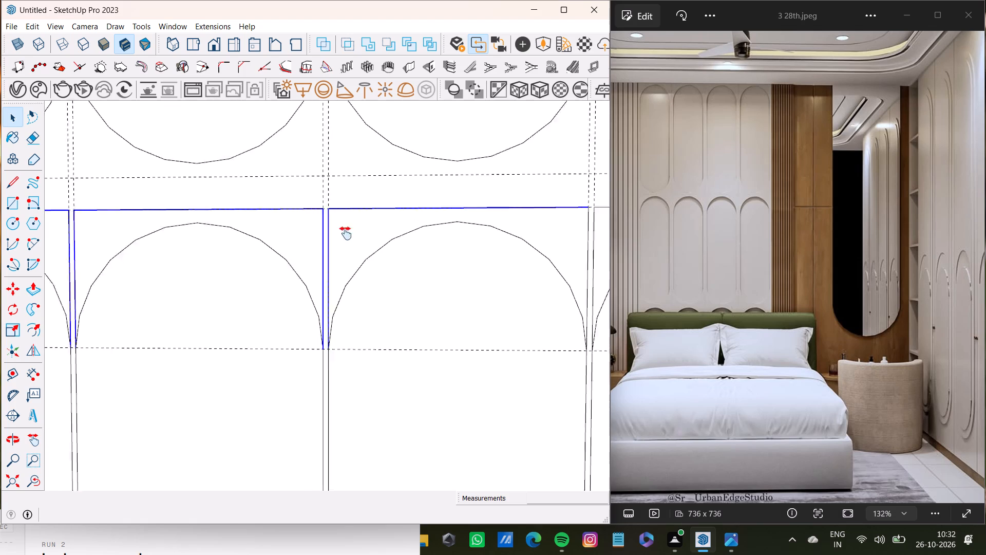
shift+middle_drag(346, 233, 308, 233)
shift+scroll(309, 233, down, 1)
shift+scroll(406, 219, up, 6)
shift+click(451, 260)
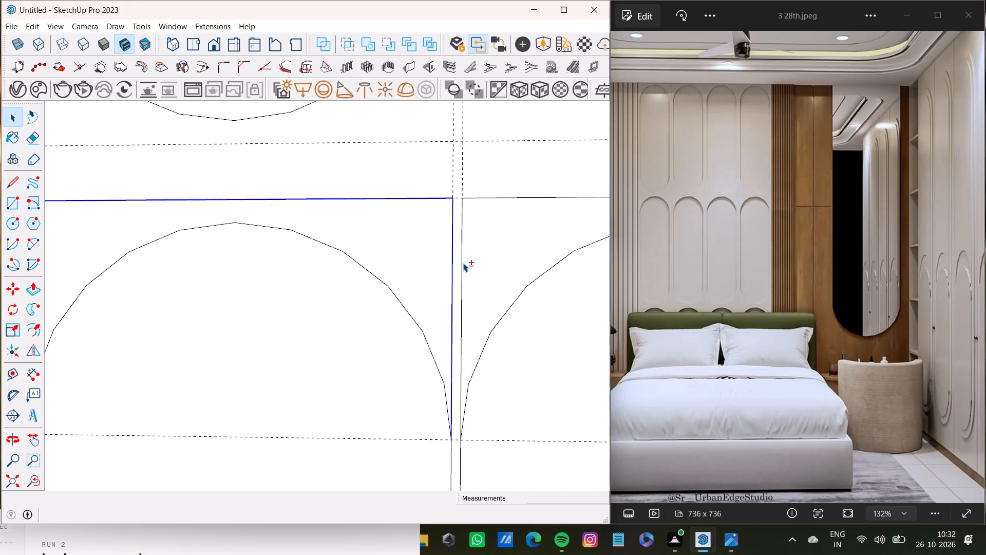
shift+click(463, 263)
shift+click(490, 198)
shift+scroll(491, 199, down, 11)
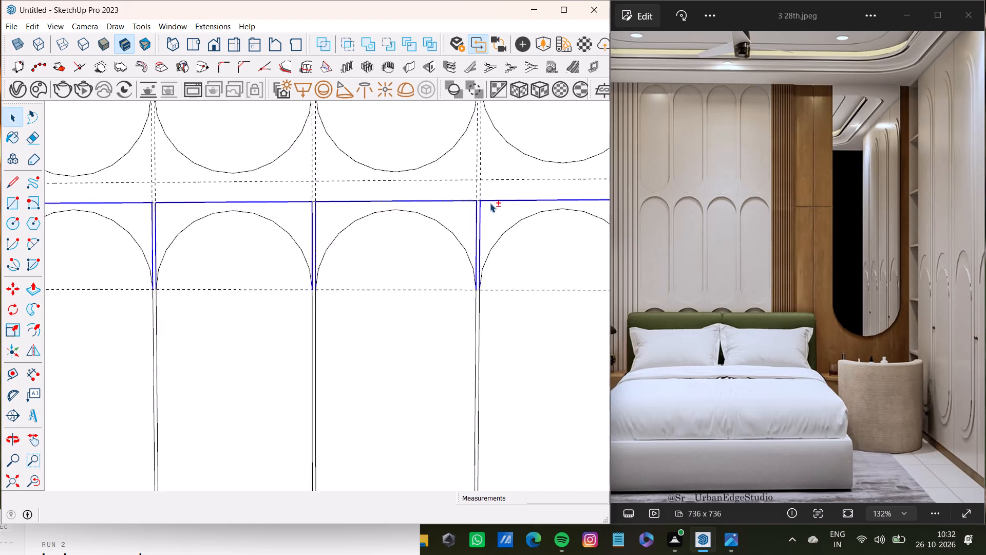
shift+scroll(490, 203, down, 1)
shift+middle_drag(490, 203, 349, 219)
shift+scroll(349, 219, down, 1)
shift+scroll(476, 233, up, 6)
shift+click(475, 247)
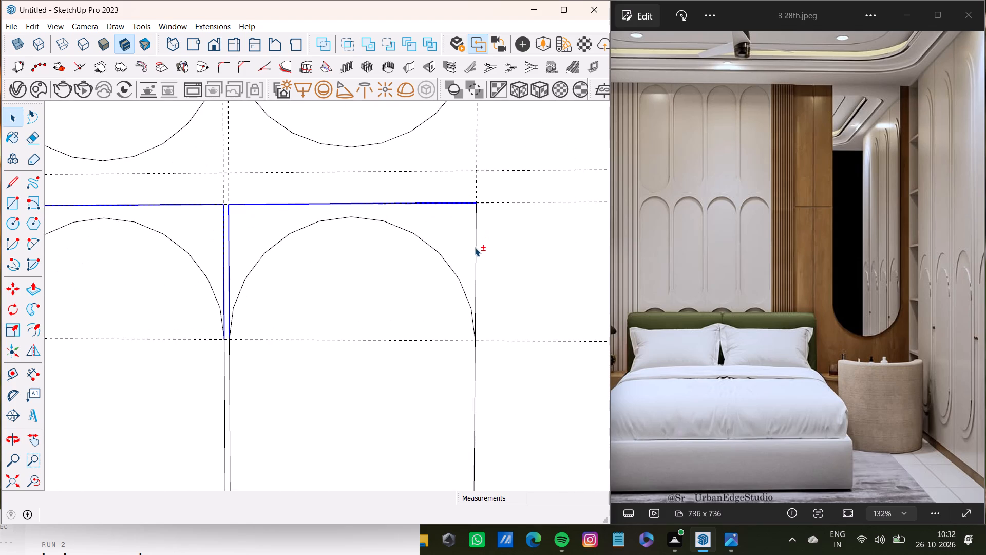
Add the straight bottom and lower side edges outside the downward arcs of the first and second second-row panels to the selection.
shift+scroll(475, 248, down, 17)
shift+middle_drag(419, 299, 397, 199)
shift+scroll(207, 370, up, 10)
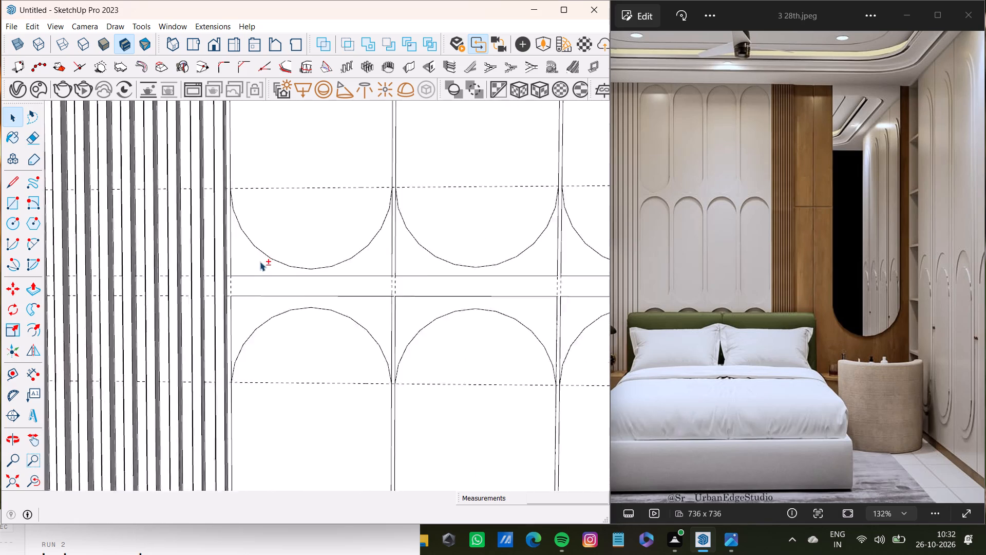
shift+scroll(260, 262, up, 10)
shift+click(216, 272)
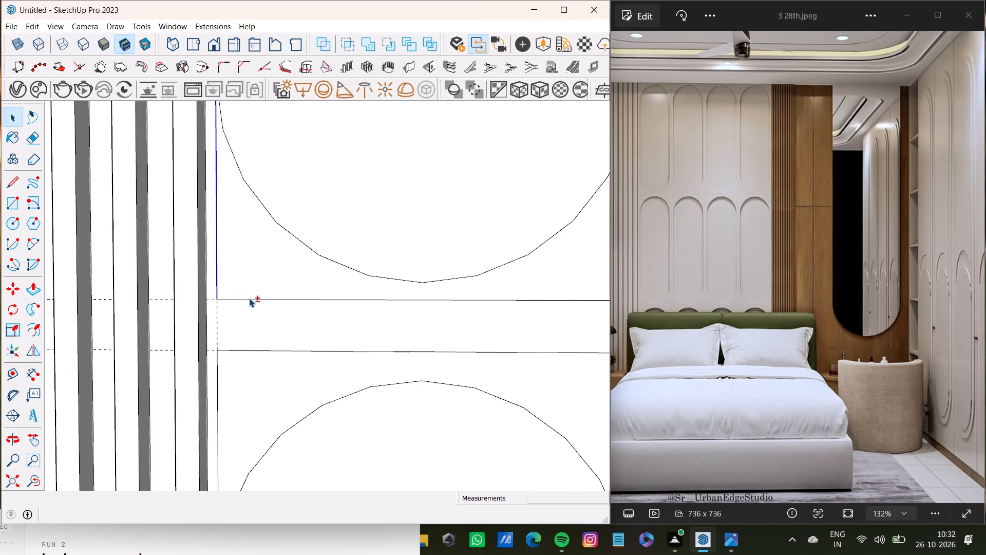
shift+click(249, 298)
shift+scroll(269, 304, down, 8)
shift+middle_drag(301, 310, 227, 310)
shift+scroll(364, 309, up, 11)
shift+click(363, 295)
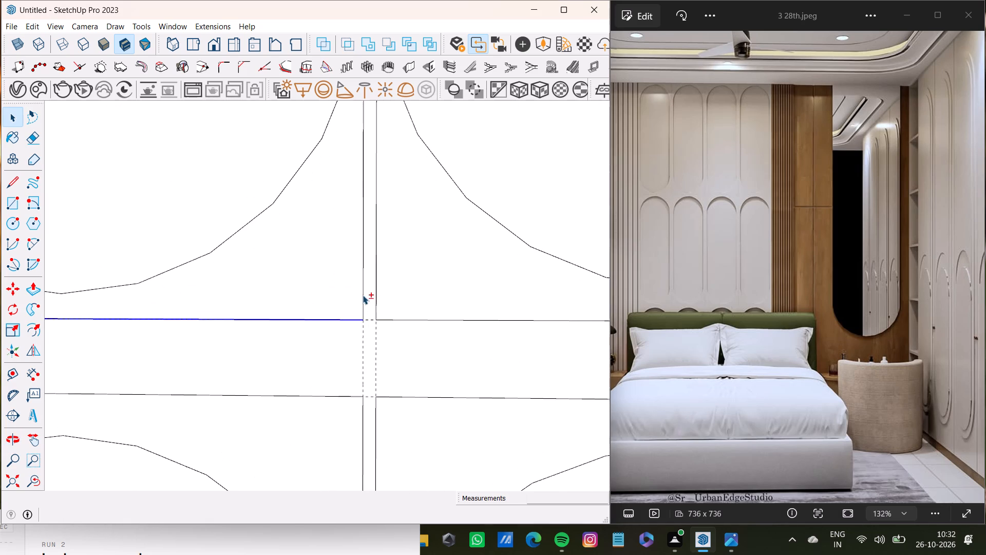
shift+click(376, 294)
shift+click(393, 319)
shift+scroll(396, 317, down, 12)
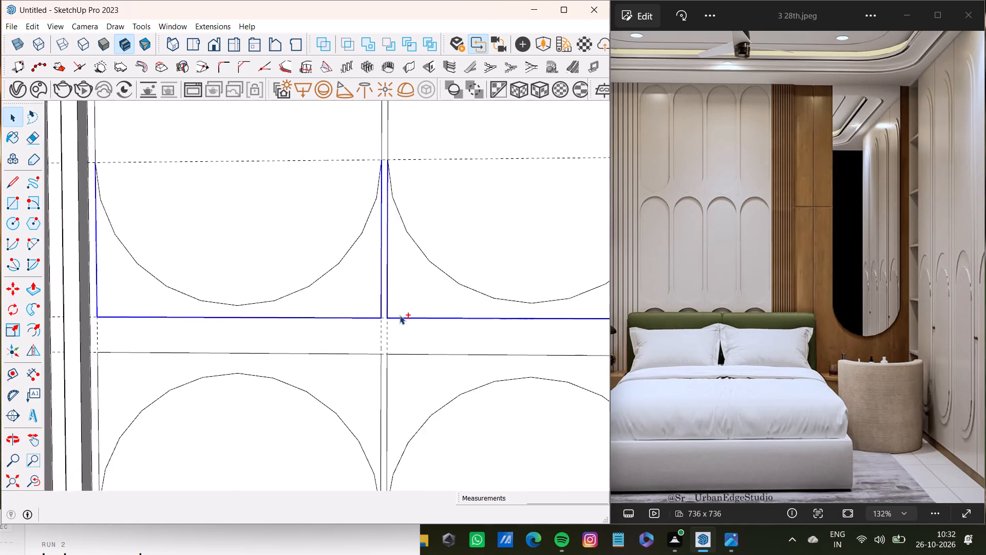
shift+scroll(400, 315, down, 3)
shift+middle_drag(412, 310, 335, 318)
shift+scroll(460, 300, up, 7)
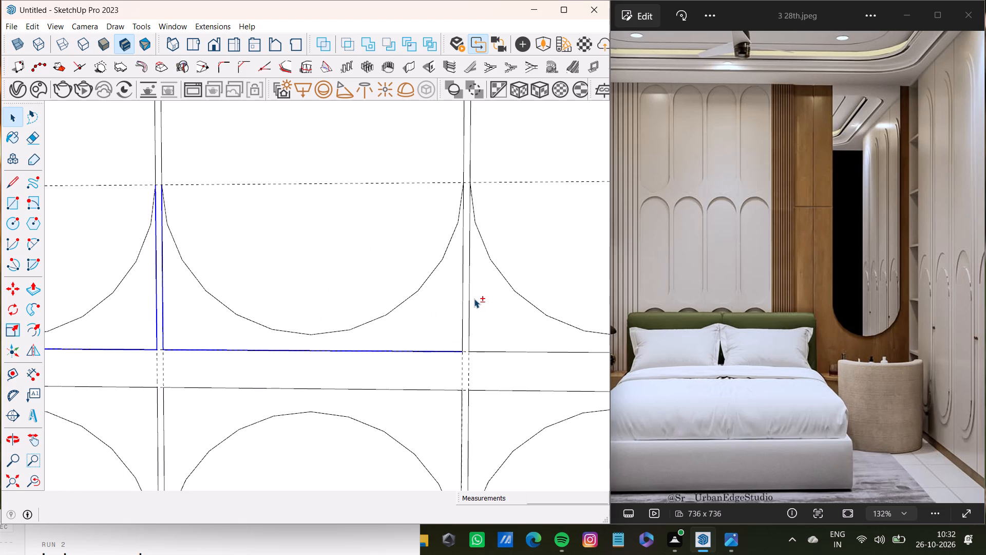
shift+scroll(459, 312, up, 4)
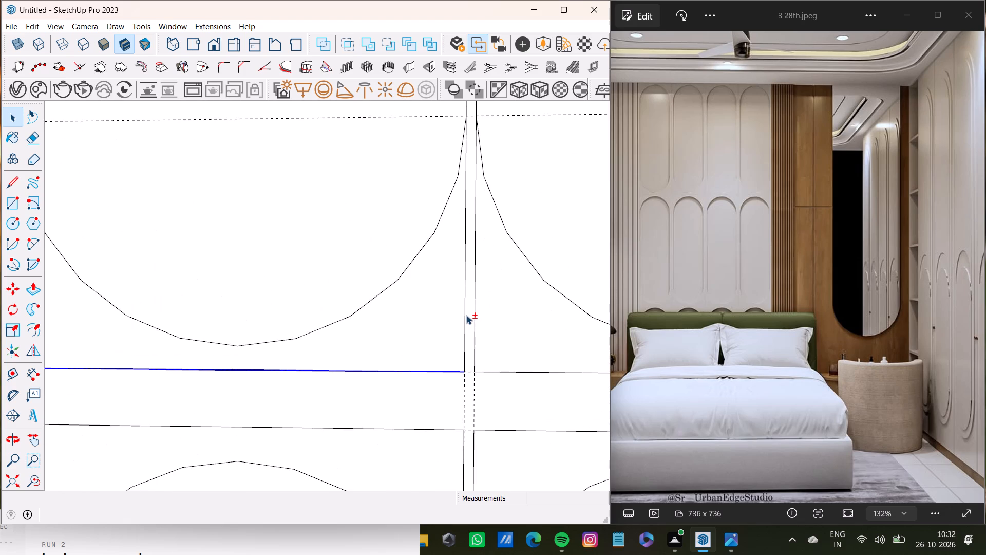
shift+click(465, 317)
Add the straight bottom and lower side edges outside the downward arcs of the third and fourth second-row panels to the selection.
shift+click(474, 323)
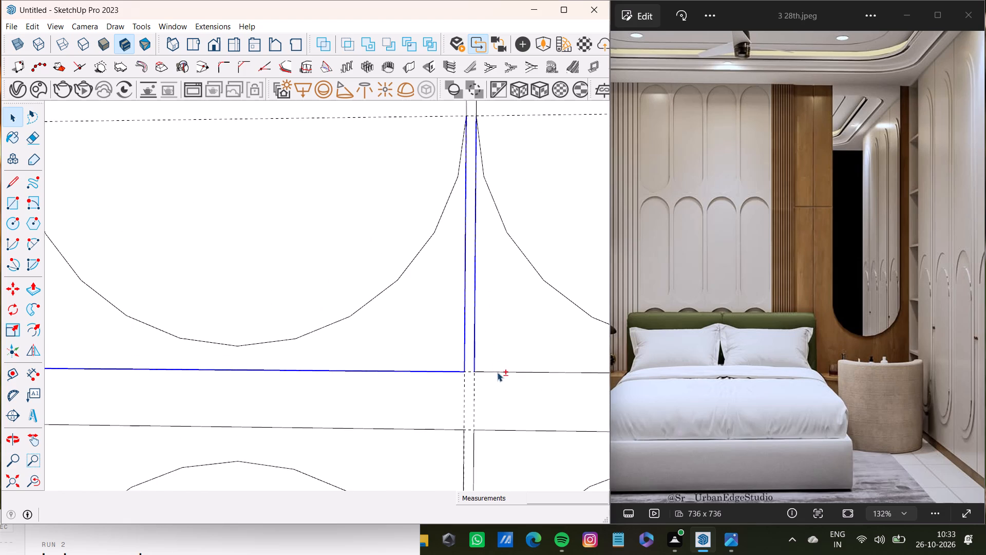
shift+click(499, 372)
shift+scroll(499, 372, down, 14)
shift+middle_drag(510, 362, 269, 303)
shift+scroll(420, 327, up, 5)
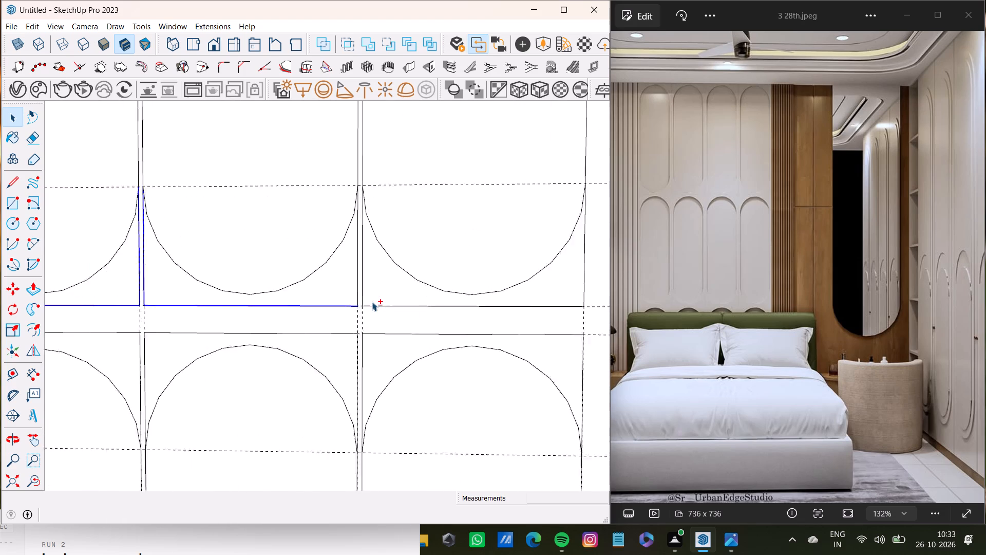
shift+scroll(372, 302, up, 10)
shift+click(359, 297)
shift+click(373, 297)
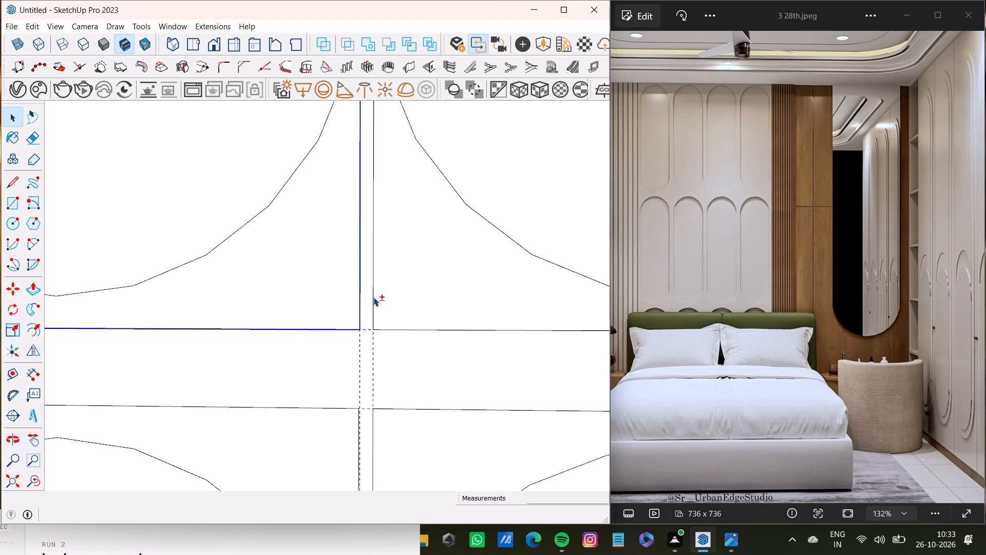
shift+click(424, 329)
shift+scroll(426, 329, down, 10)
shift+middle_drag(435, 321, 213, 273)
shift+scroll(426, 285, up, 4)
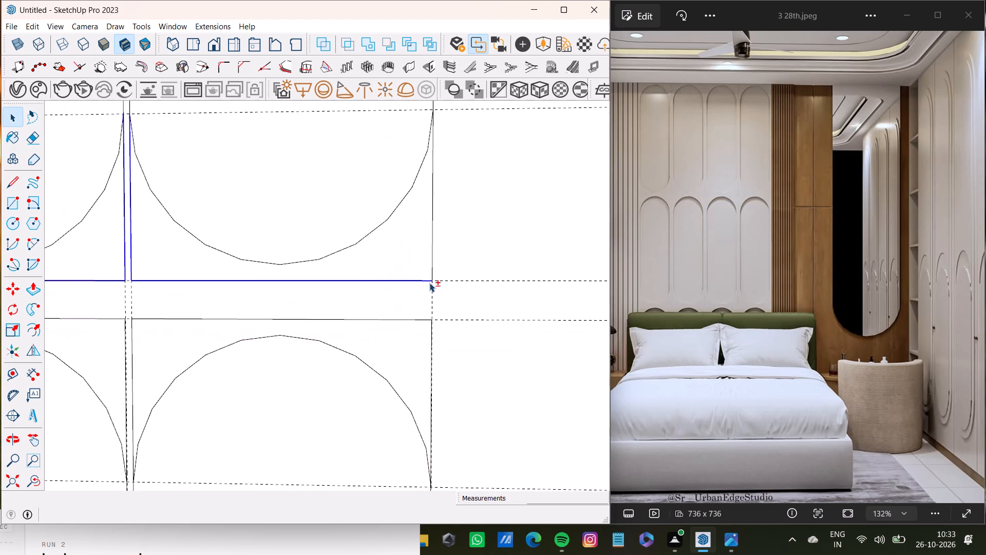
shift+scroll(429, 283, up, 3)
shift+click(434, 268)
shift+scroll(433, 268, down, 12)
Add the straight top and upper side edges outside the upward arcs of the fourth and third third-row panels to the selection.
shift+scroll(296, 293, up, 2)
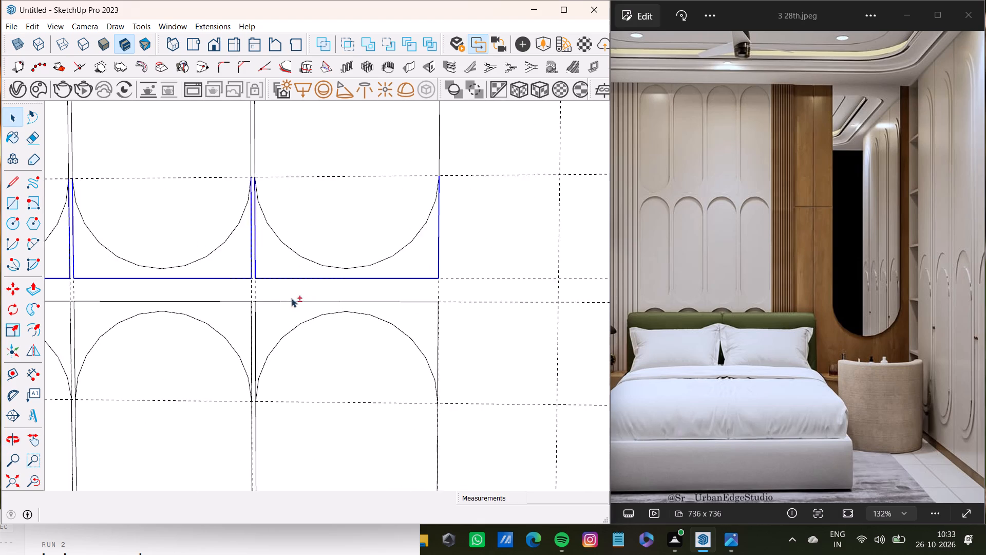
shift+scroll(291, 298, up, 10)
shift+click(256, 347)
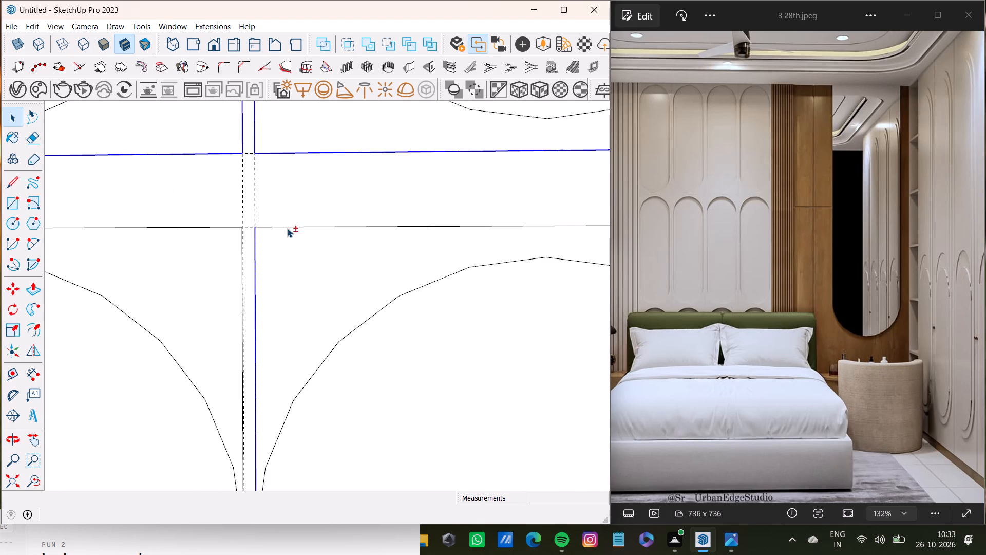
shift+click(291, 225)
shift+click(311, 221)
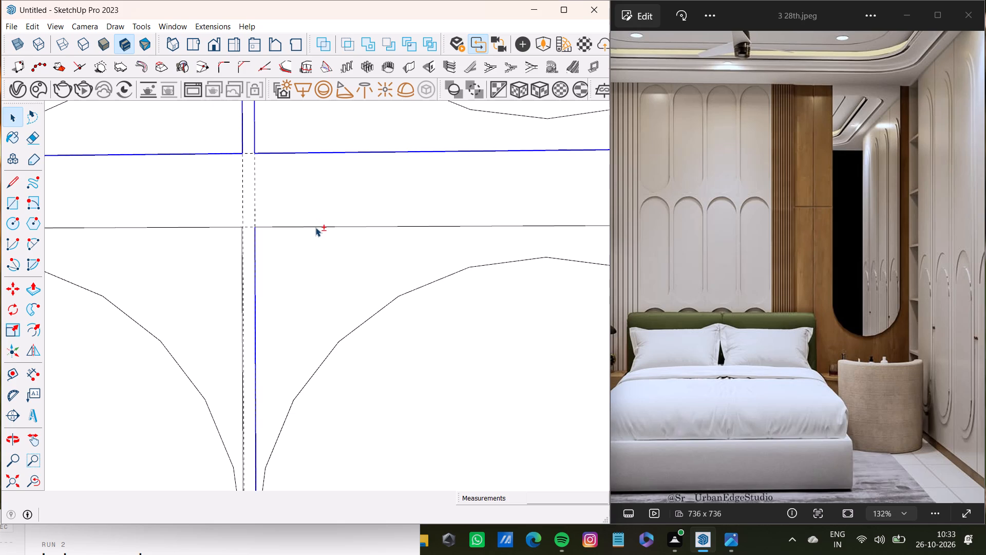
shift+click(316, 226)
shift+scroll(317, 226, down, 4)
shift+scroll(433, 256, down, 7)
shift+middle_drag(417, 257, 363, 259)
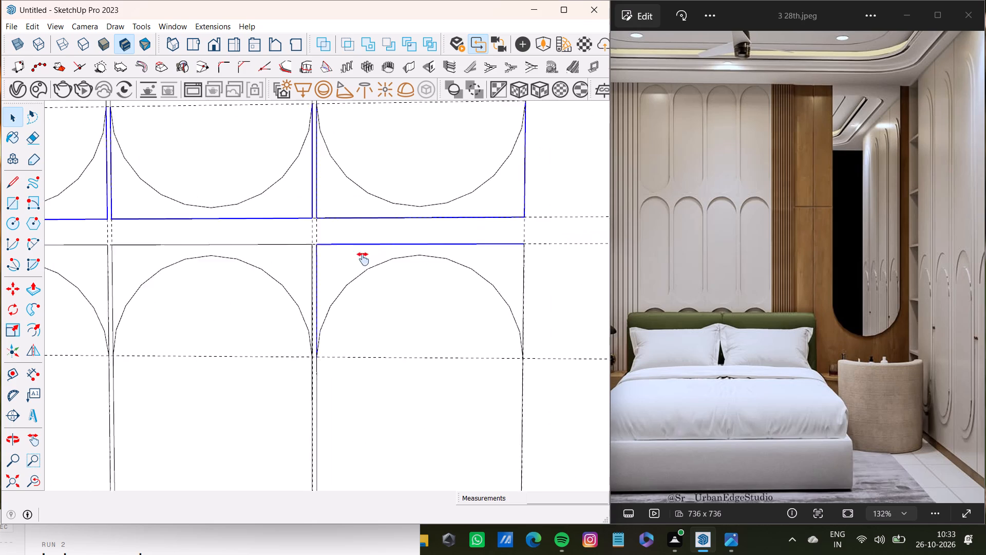
shift+middle_drag(363, 259, 362, 259)
shift+scroll(464, 266, up, 7)
shift+click(510, 302)
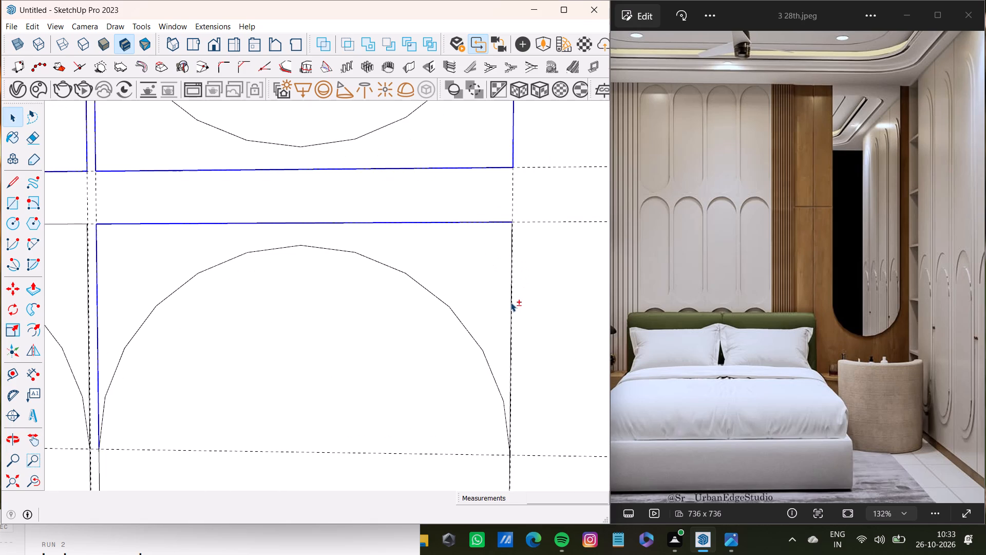
shift+scroll(509, 302, down, 9)
shift+middle_drag(505, 303, 542, 279)
shift+scroll(229, 220, up, 11)
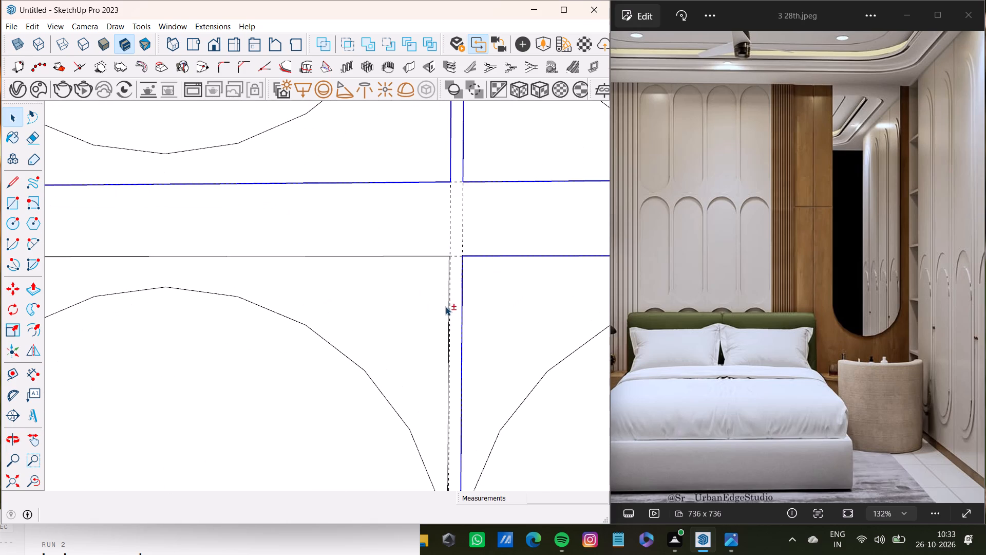
shift+click(449, 311)
shift+click(446, 255)
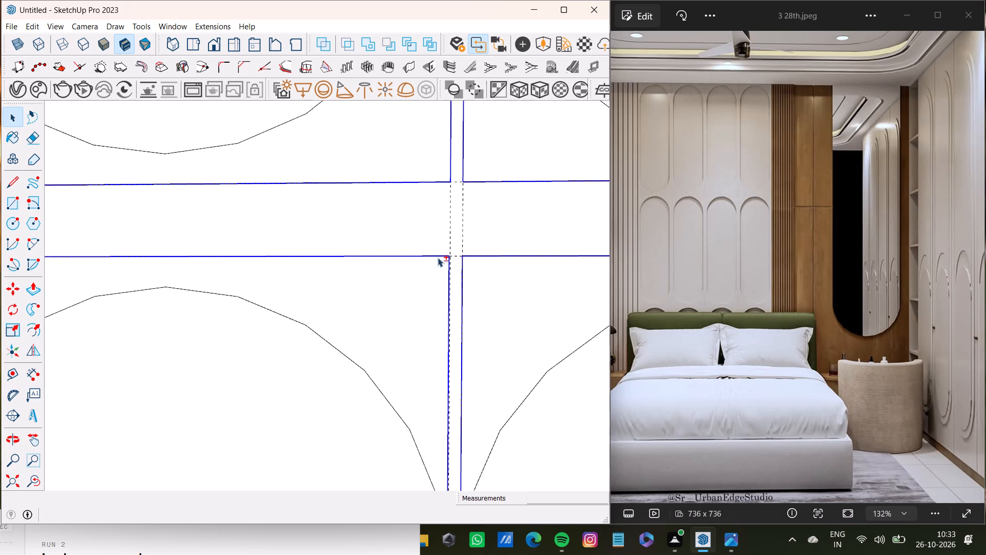
shift+scroll(424, 266, down, 12)
shift+middle_drag(376, 330, 402, 272)
shift+scroll(223, 242, up, 14)
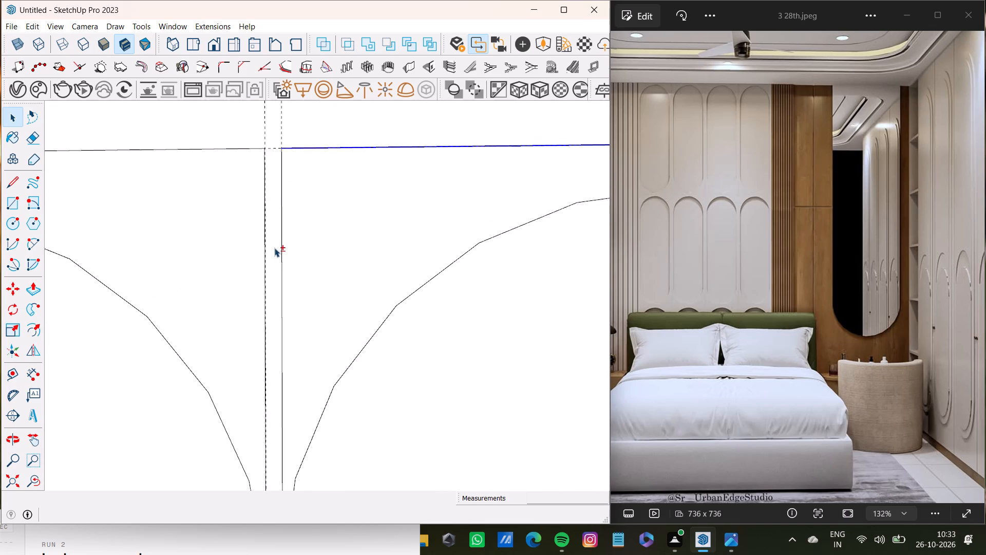
shift+click(282, 268)
Add the straight top and upper side edges outside the upward arcs of the second and first third-row panels to the selection.
shift+scroll(282, 271, down, 12)
shift+middle_drag(329, 338, 310, 248)
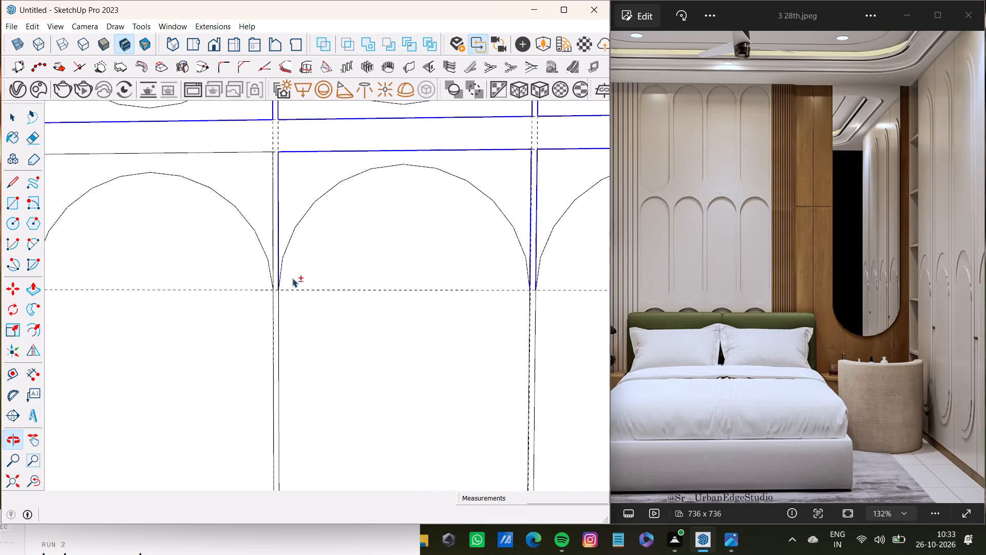
shift+scroll(292, 280, up, 5)
shift+scroll(283, 337, down, 14)
shift+middle_drag(355, 364, 450, 352)
shift+scroll(288, 251, up, 6)
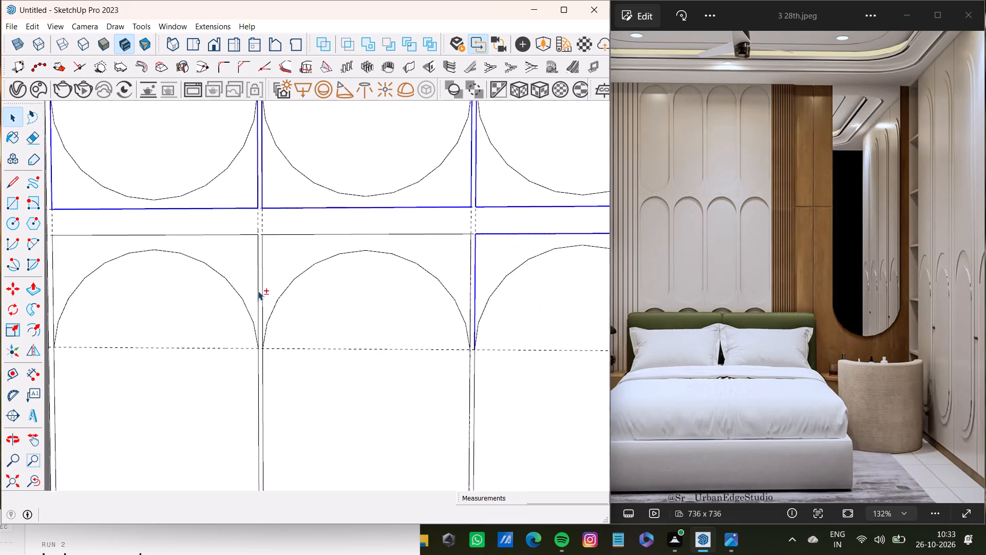
shift+scroll(258, 291, up, 5)
shift+click(262, 285)
shift+click(316, 197)
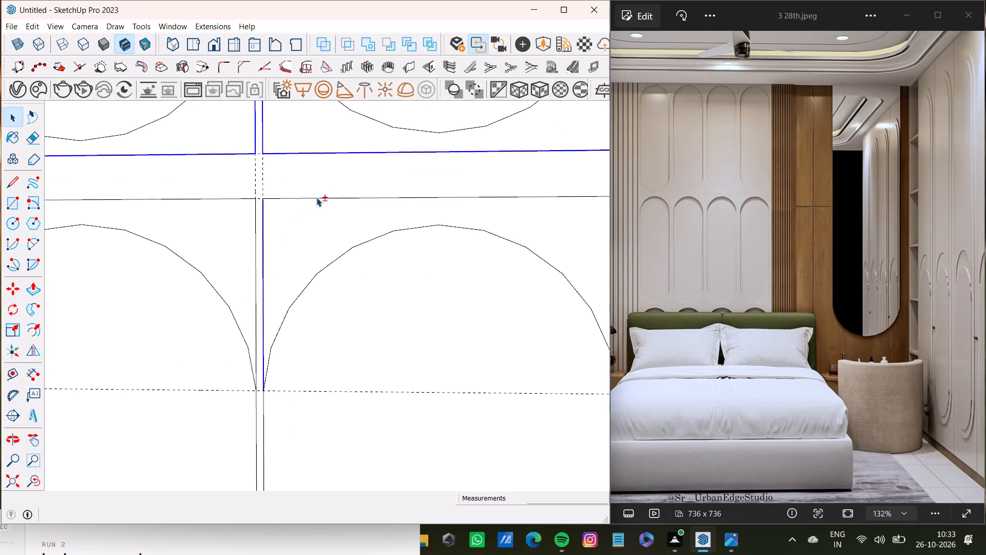
shift+scroll(440, 246, down, 4)
shift+middle_drag(437, 252, 389, 270)
shift+scroll(440, 249, up, 6)
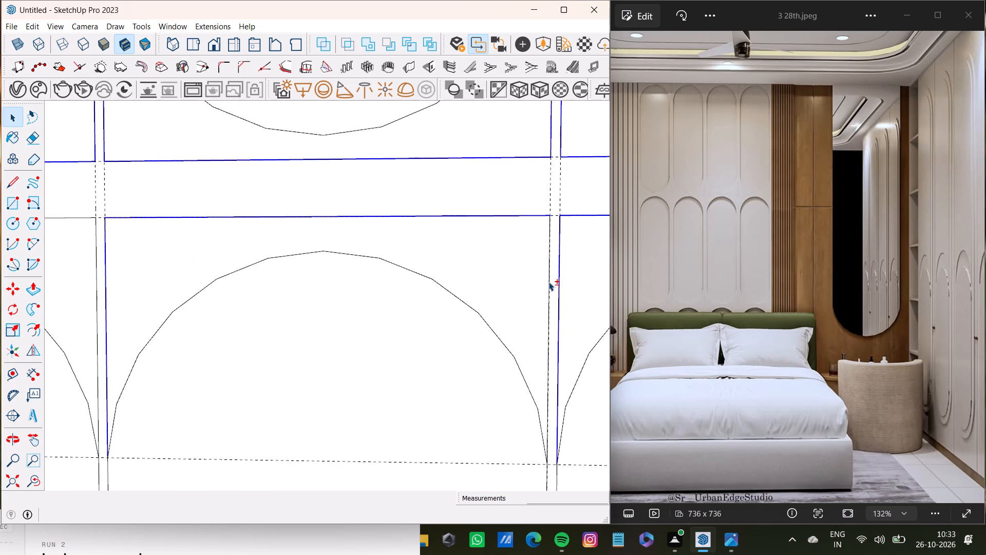
shift+click(548, 282)
shift+scroll(529, 282, down, 7)
shift+middle_drag(339, 276, 461, 239)
shift+scroll(111, 247, up, 7)
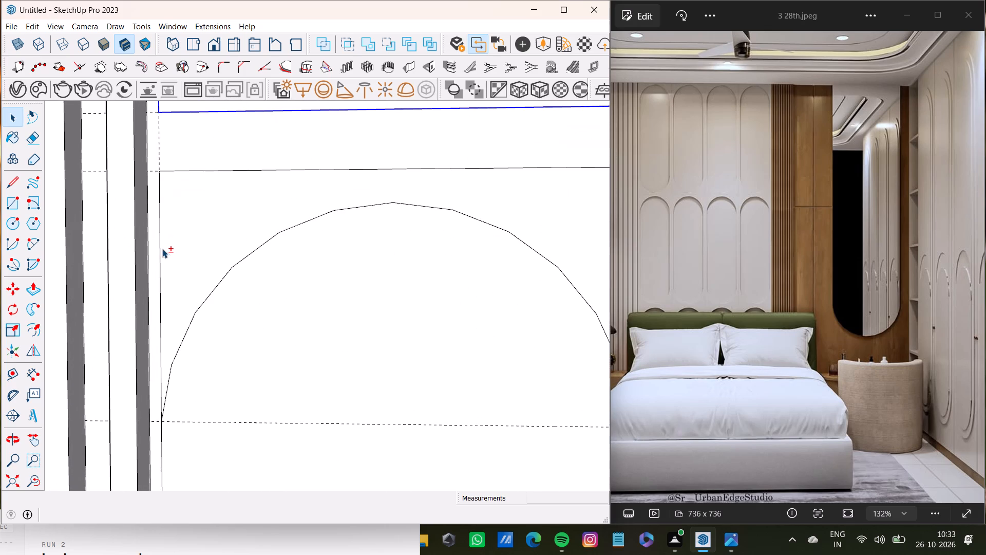
shift+click(159, 262)
shift+click(196, 171)
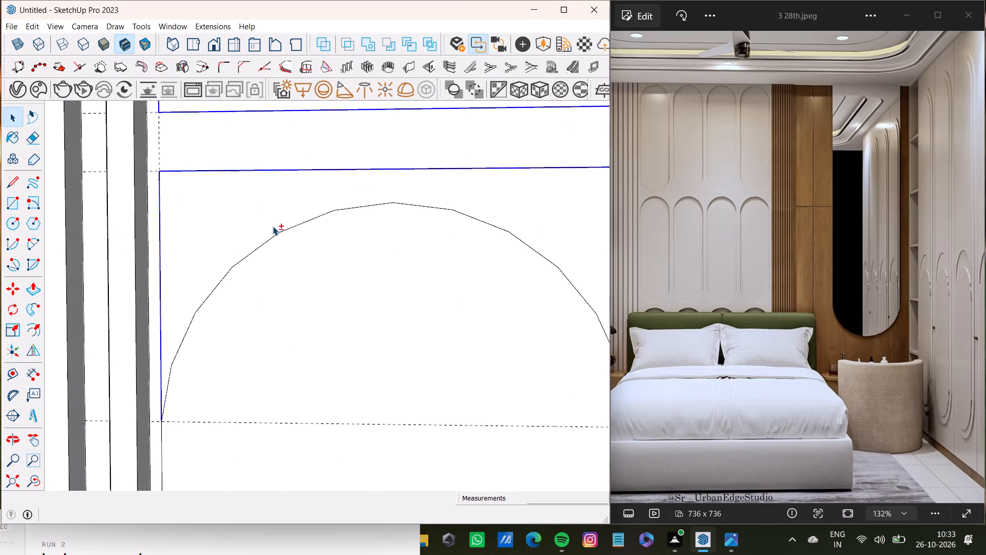
shift+scroll(273, 226, down, 5)
shift+middle_drag(278, 225, 244, 227)
shift+scroll(400, 229, up, 6)
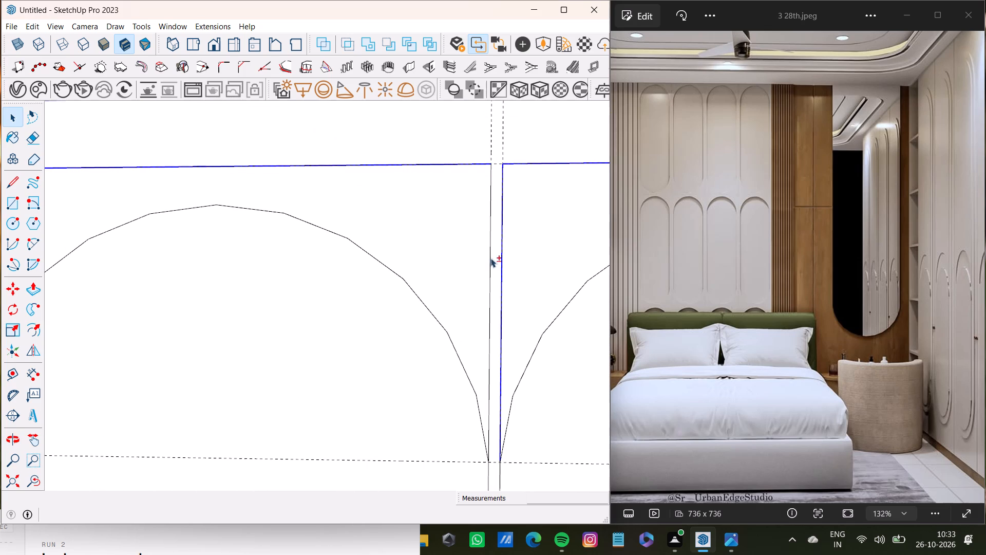
shift+click(488, 263)
Add the lower side edges outside the downward arcs of the first and second third-row panels, just above the floor, to the selection.
shift+scroll(488, 265, down, 14)
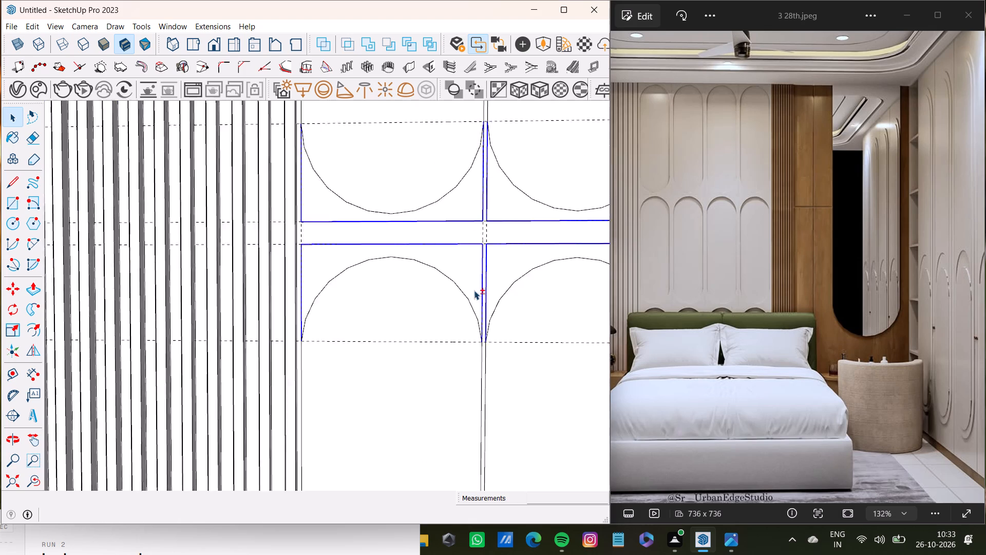
shift+scroll(474, 290, down, 4)
shift+middle_drag(474, 290, 381, 202)
shift+scroll(368, 249, down, 4)
shift+middle_drag(365, 311, 338, 267)
shift+scroll(301, 344, up, 11)
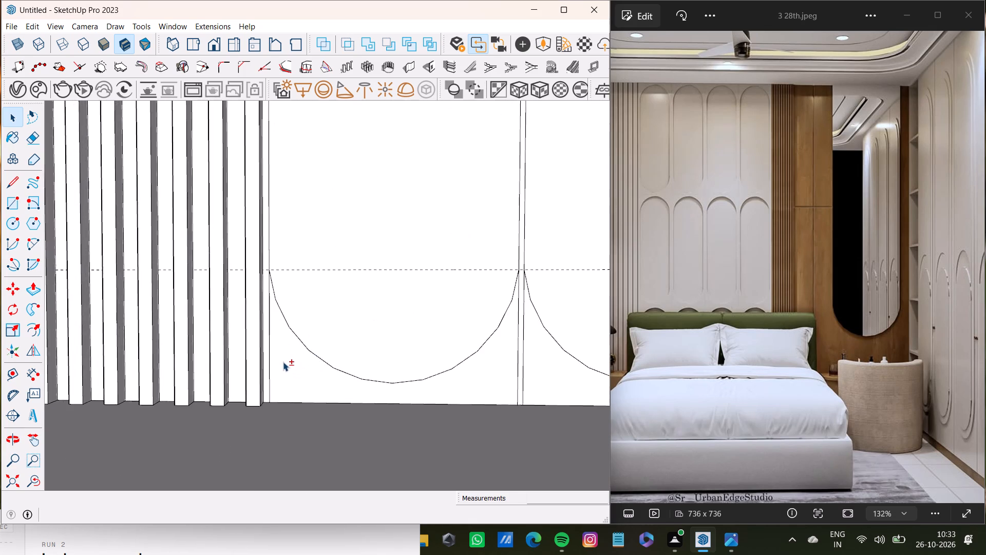
shift+scroll(283, 362, up, 11)
shift+click(255, 366)
shift+scroll(295, 373, down, 5)
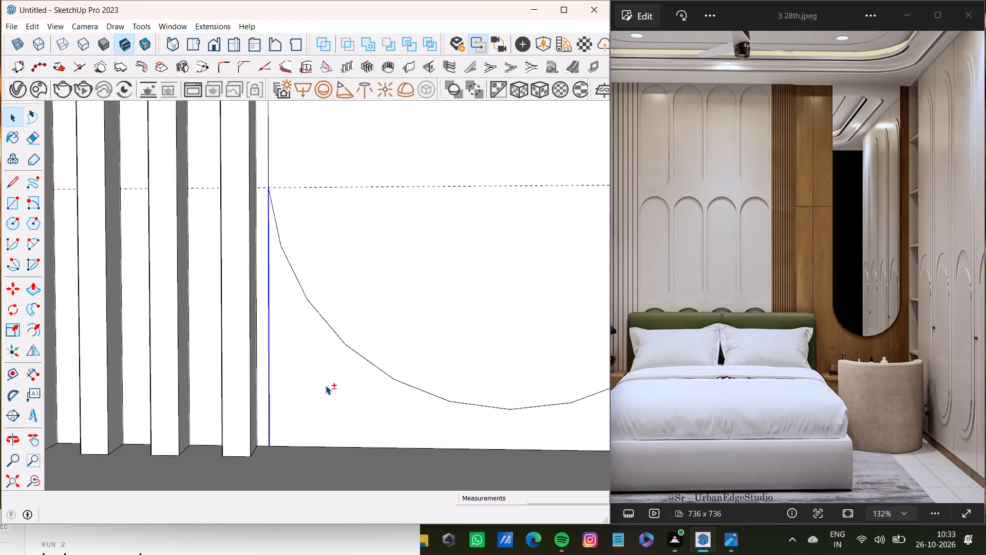
shift+middle_drag(326, 385, 234, 334)
shift+scroll(569, 307, down, 8)
shift+middle_drag(482, 295, 304, 312)
shift+scroll(304, 312, down, 1)
shift+scroll(396, 301, up, 9)
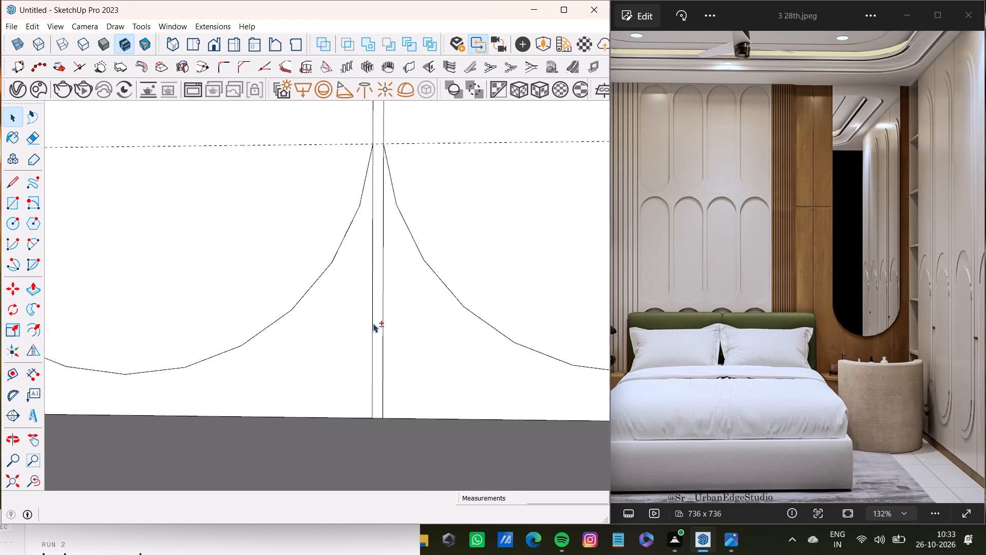
shift+scroll(373, 323, up, 1)
shift+click(371, 325)
shift+click(384, 330)
shift+scroll(385, 325, down, 3)
shift+middle_drag(390, 326, 237, 331)
shift+scroll(551, 360, down, 8)
shift+middle_drag(536, 363, 345, 365)
shift+scroll(457, 354, up, 9)
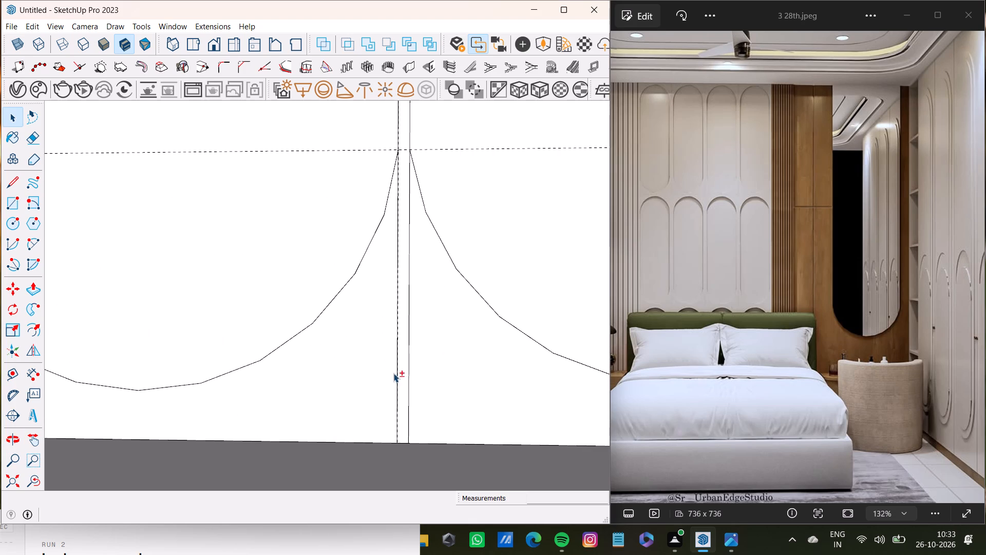
shift+click(396, 378)
Add the lower side edges outside the downward arcs of the third and fourth third-row panels and delete all the selected edges.
shift+click(409, 374)
shift+scroll(409, 375, down, 2)
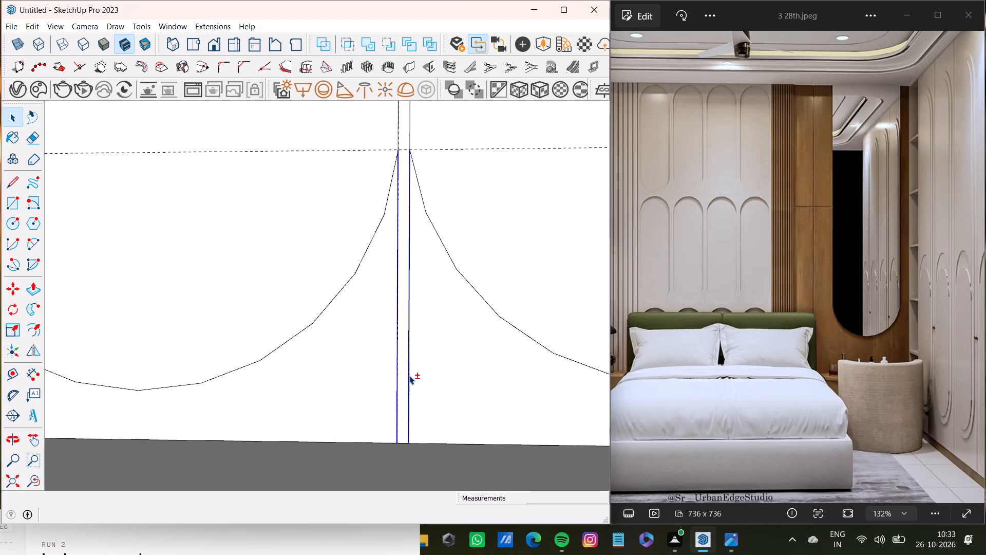
shift+scroll(409, 375, down, 11)
shift+middle_drag(421, 367, 260, 337)
shift+scroll(501, 355, up, 13)
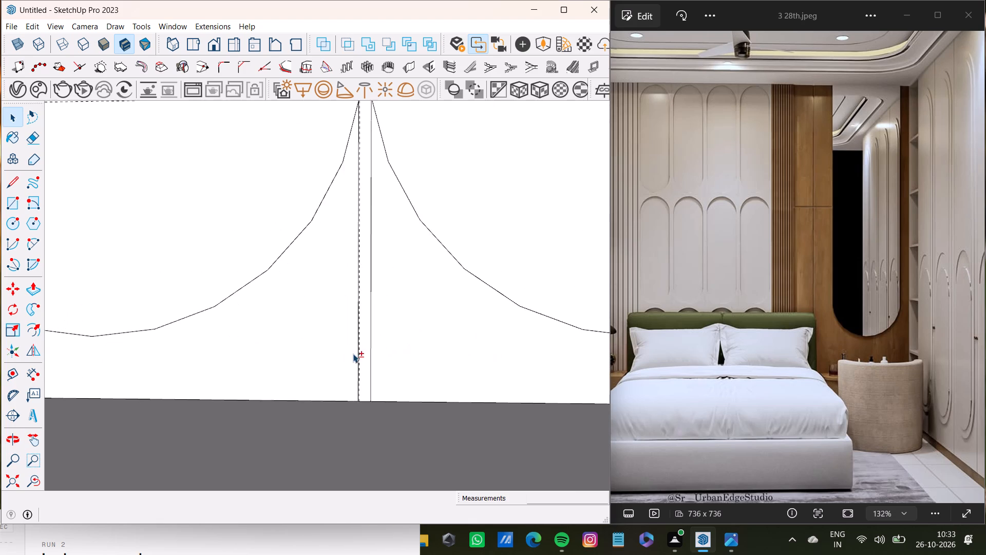
shift+click(358, 360)
shift+click(373, 357)
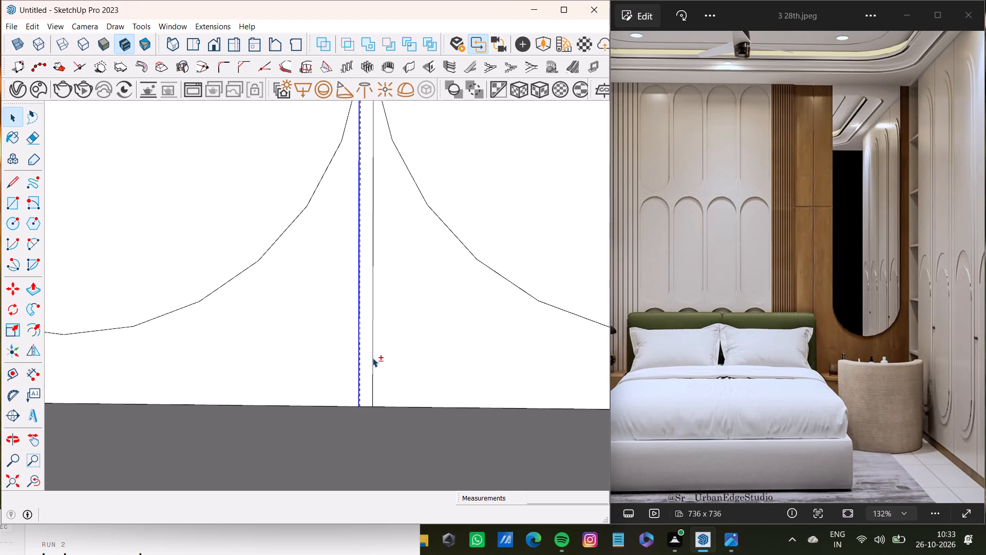
shift+scroll(372, 358, down, 12)
shift+middle_drag(385, 337, 290, 301)
shift+scroll(536, 285, up, 9)
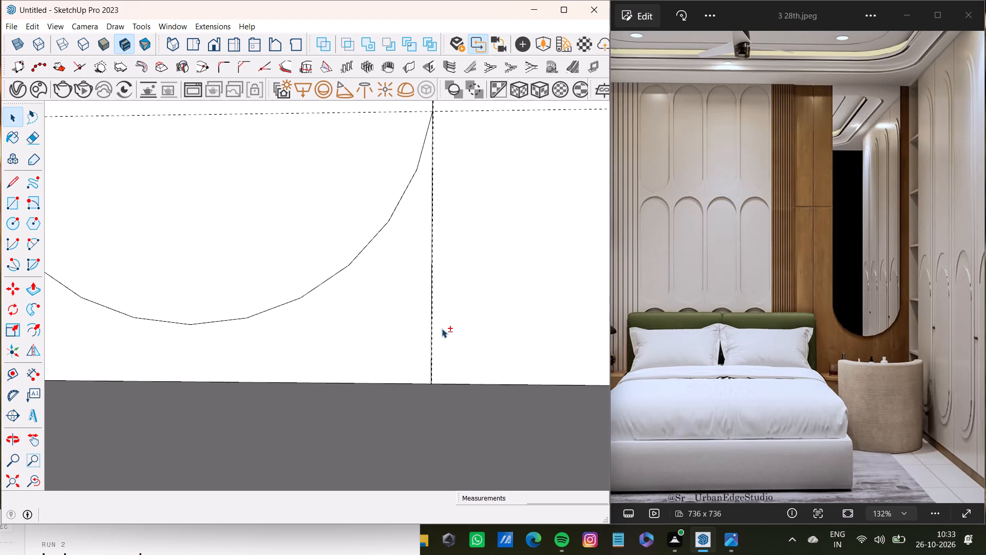
shift+click(431, 340)
shift+scroll(431, 340, down, 17)
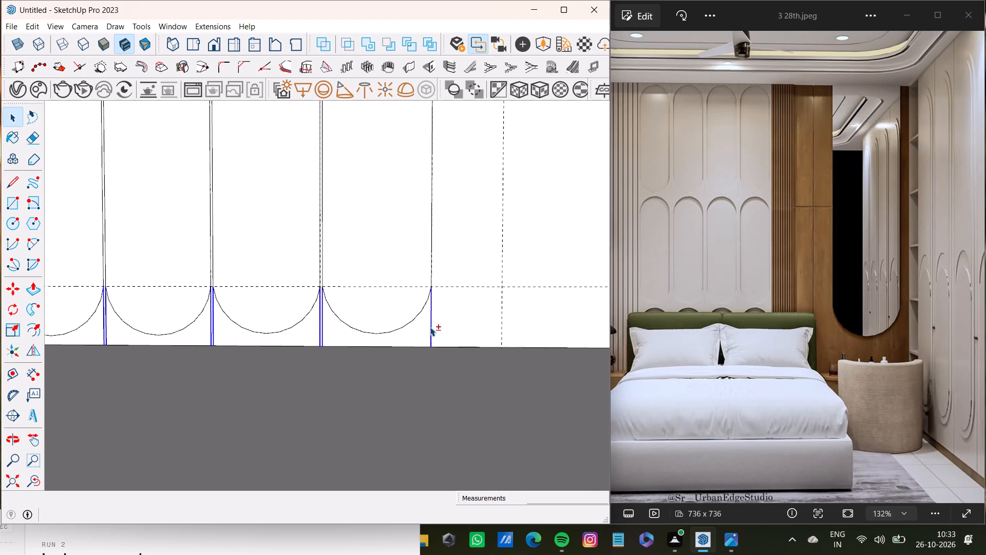
shift+scroll(430, 327, down, 9)
shift+scroll(315, 203, down, 4)
shift+middle_drag(321, 207, 328, 306)
shift+scroll(328, 306, down, 1)
key(Delete)
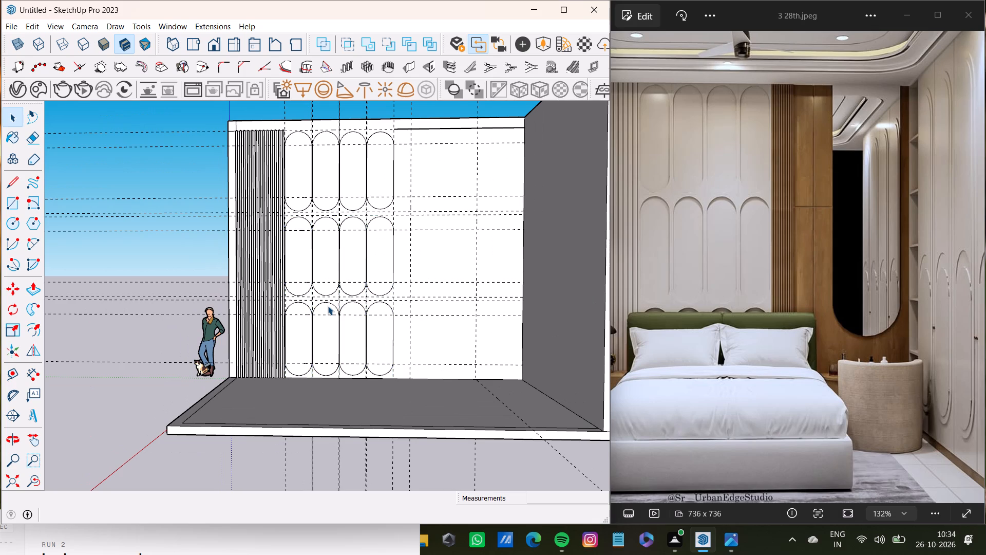
Delete the leftover straight horizontal edge near the top of the back wall, beyond the fourth first-row panel.
scroll(375, 254, up, 6)
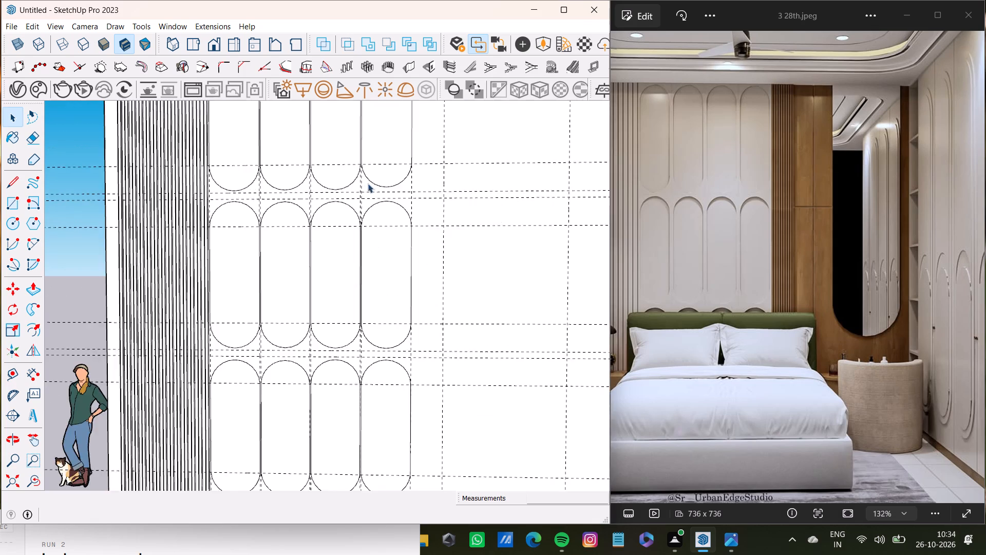
scroll(368, 184, down, 8)
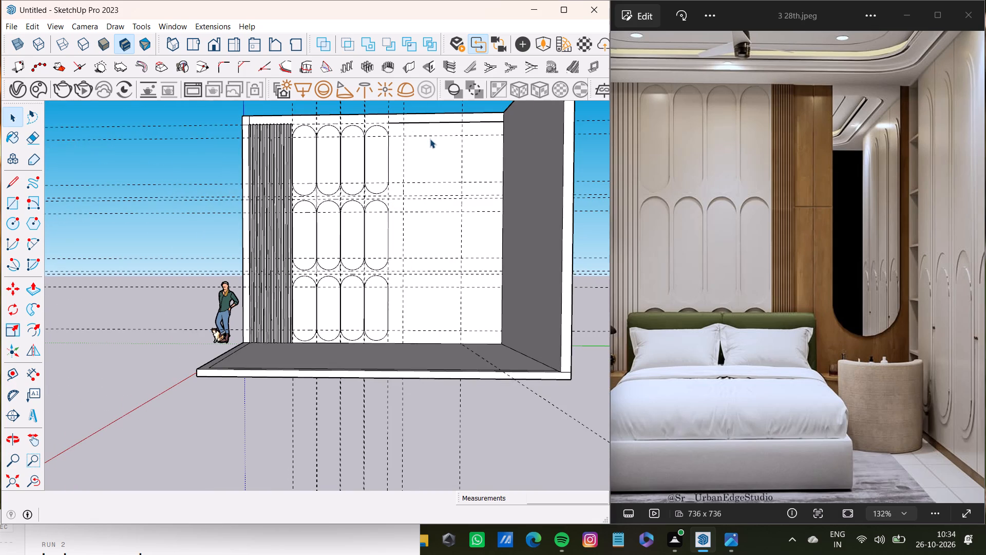
scroll(427, 140, up, 7)
scroll(408, 137, down, 8)
scroll(446, 167, down, 3)
middle_drag(449, 165, 463, 232)
scroll(414, 139, up, 10)
key(space)
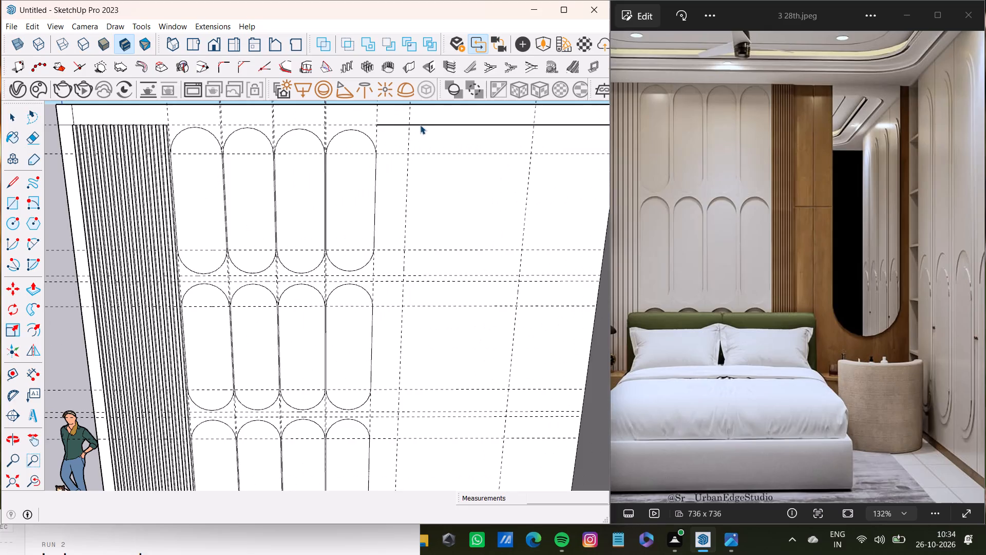
click(433, 124)
key(Delete)
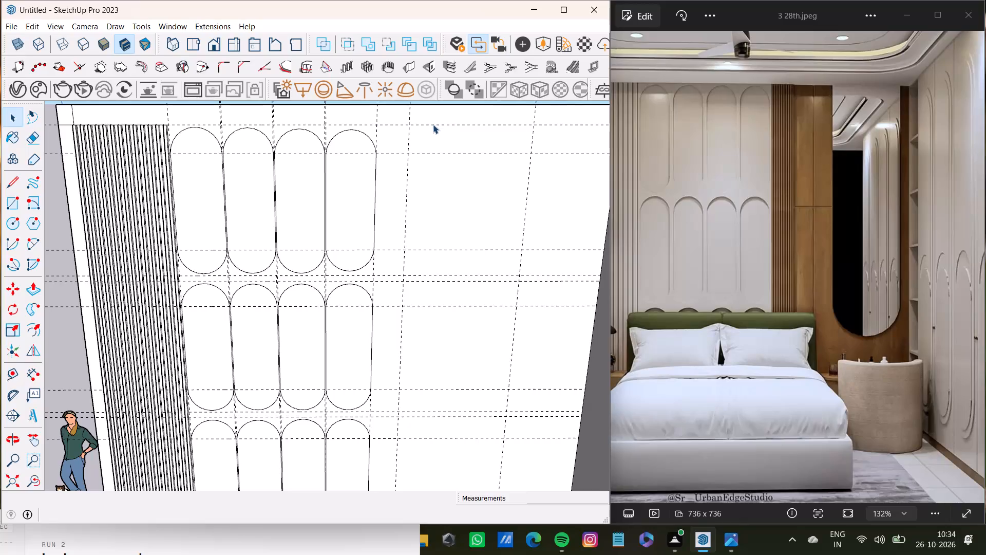
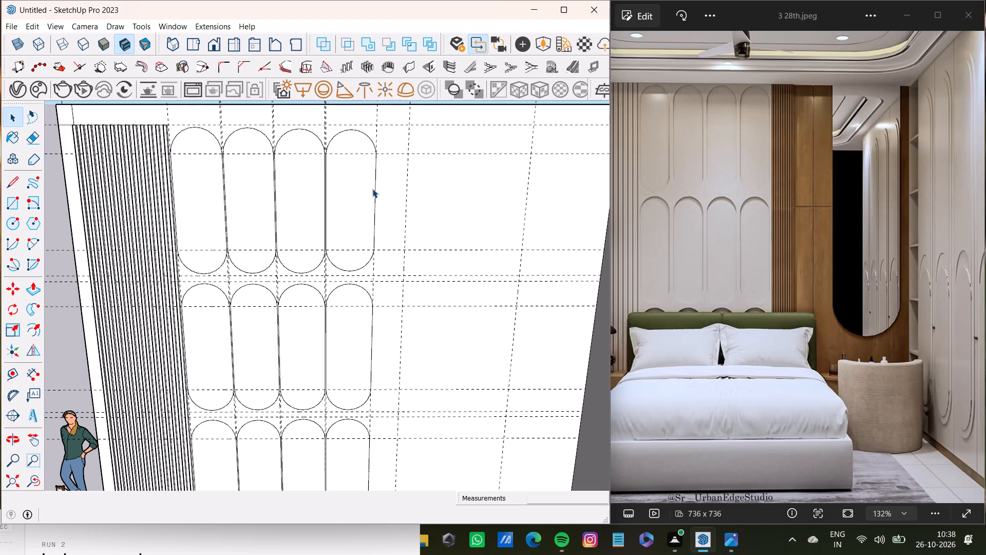
Draw a narrow full-height rectangle about 18' 3" tall on the wall beside the last arched column, from the top guide to the floor.
scroll(342, 187, down, 8)
scroll(341, 195, up, 6)
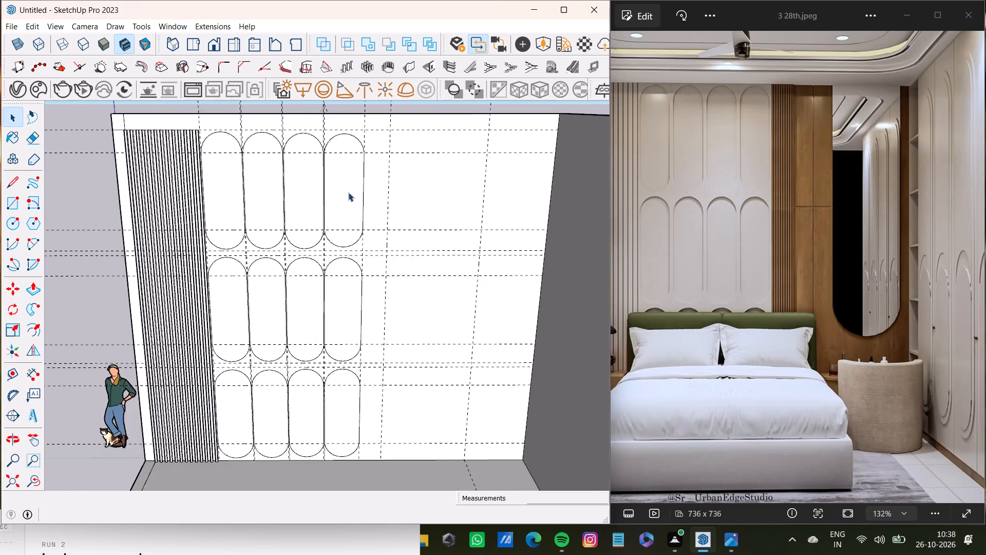
scroll(348, 192, up, 3)
scroll(358, 180, down, 7)
shift+middle_drag(360, 178, 345, 260)
scroll(348, 238, up, 14)
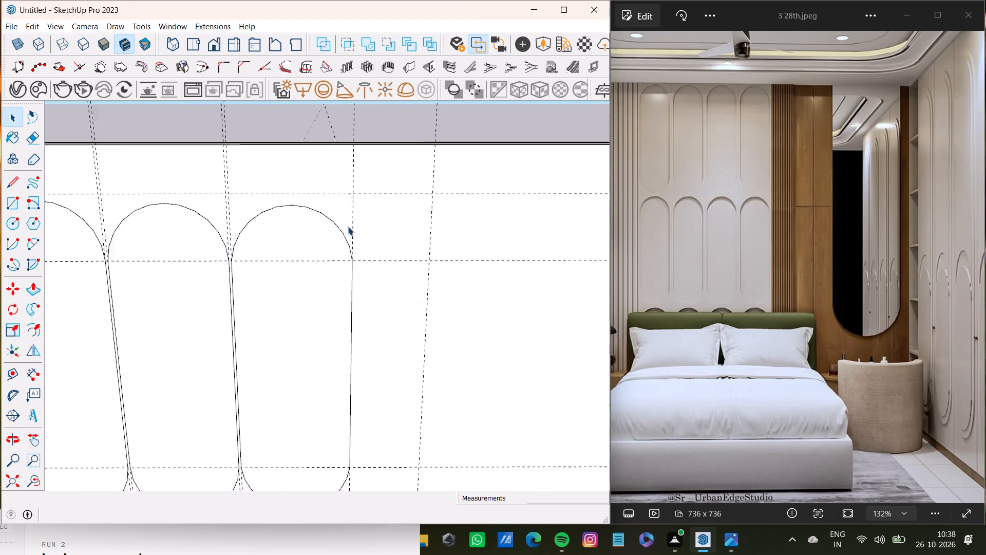
scroll(348, 226, up, 2)
key(r)
scroll(350, 226, up, 4)
click(359, 160)
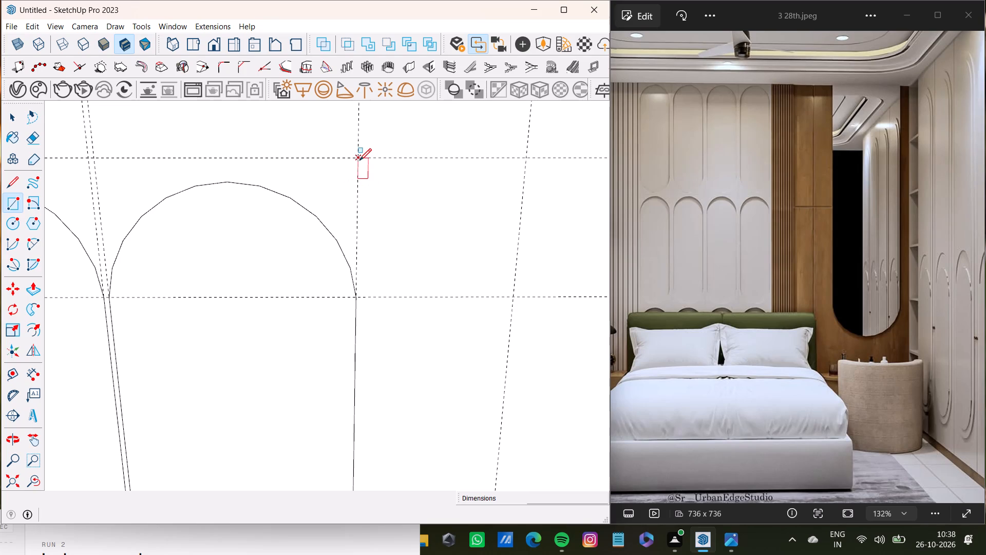
scroll(418, 291, down, 11)
shift+middle_drag(409, 362, 377, 188)
scroll(374, 241, down, 4)
middle_drag(391, 387, 373, 241)
scroll(384, 348, down, 1)
middle_drag(381, 365, 374, 277)
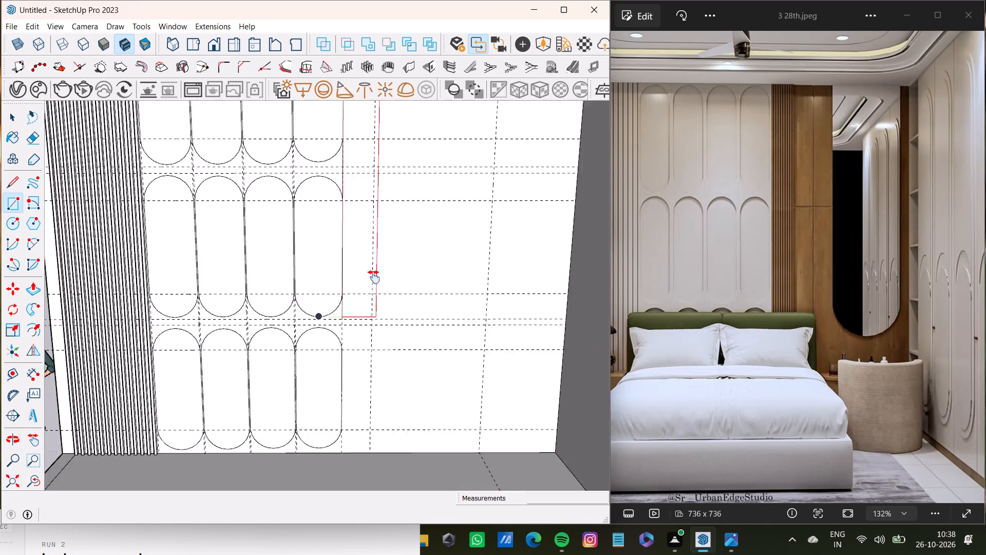
middle_drag(374, 277, 362, 152)
scroll(359, 288, up, 9)
scroll(312, 321, up, 5)
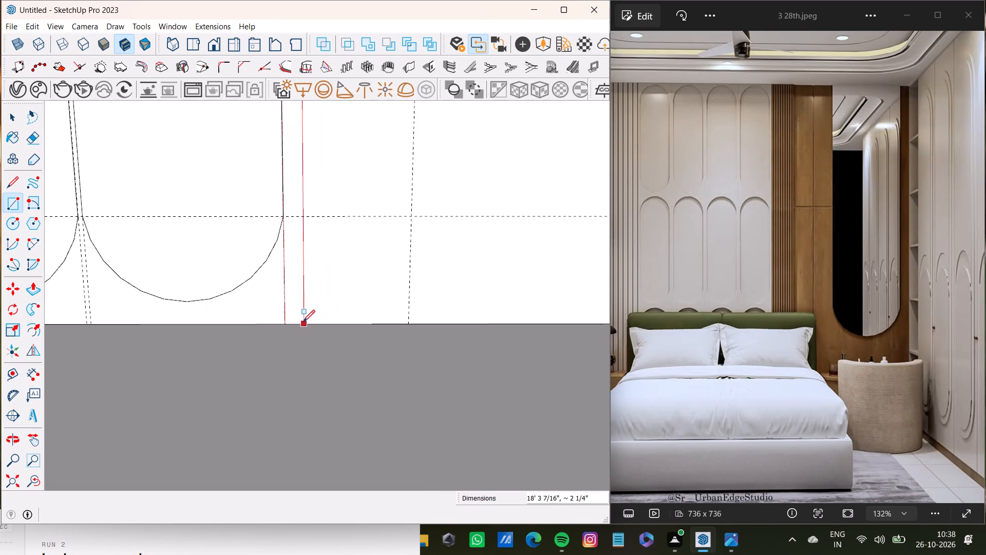
click(294, 323)
Extrude the narrow rectangle into a thin slat, pulling it out about 4 1/8" and pushing it back about 2 11/16".
key(space)
click(291, 284)
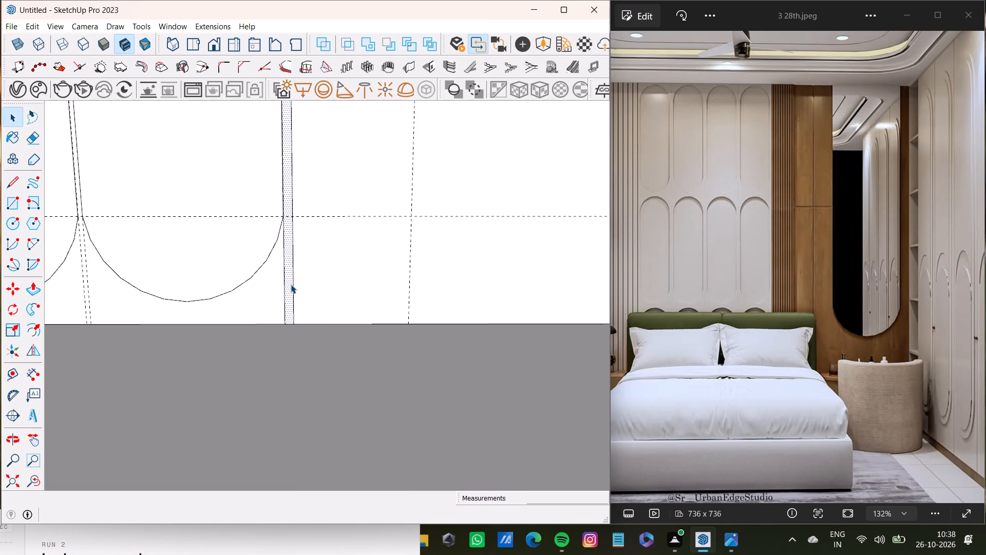
key(p)
drag(291, 284, 284, 289)
scroll(284, 289, down, 8)
middle_drag(284, 289, 413, 312)
scroll(340, 313, up, 10)
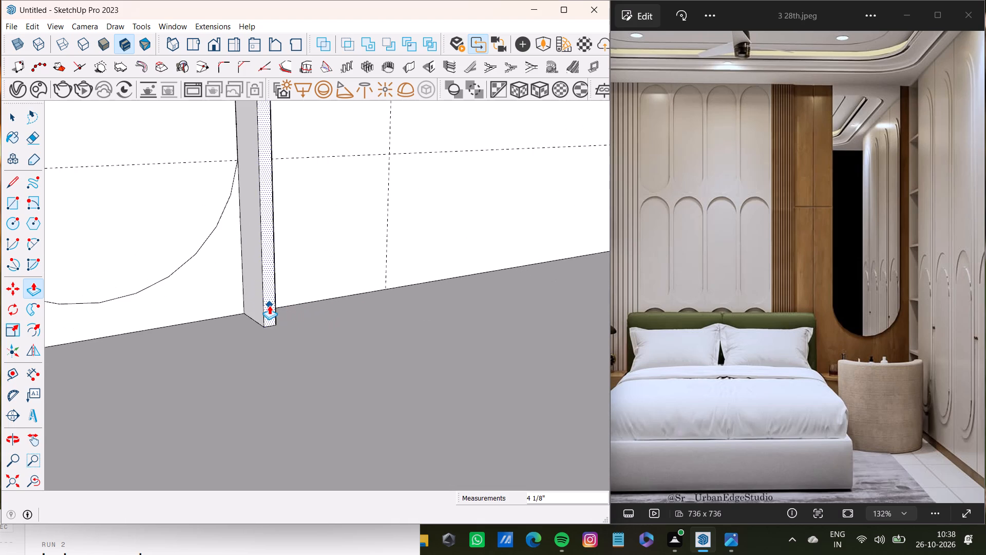
drag(268, 312, 254, 302)
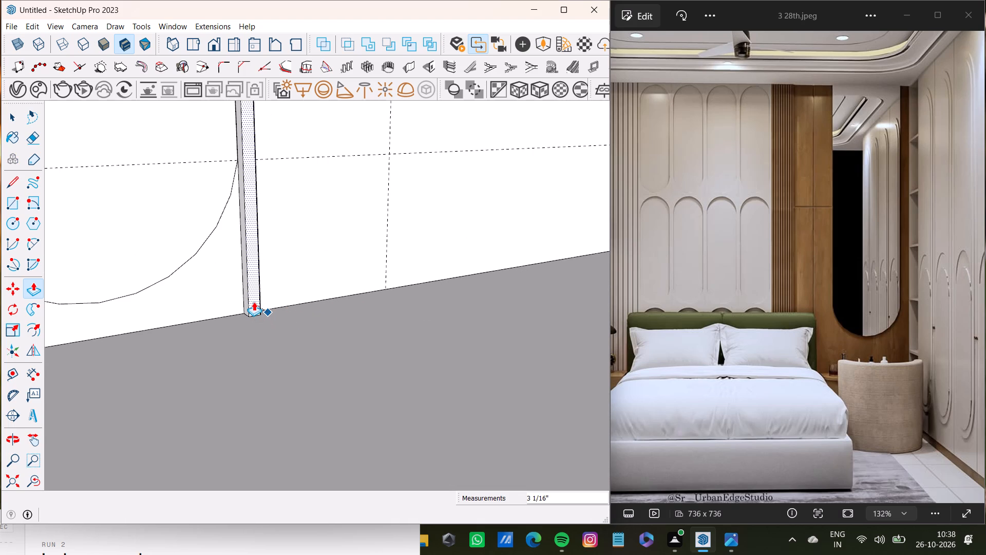
drag(254, 302, 255, 303)
scroll(256, 302, down, 5)
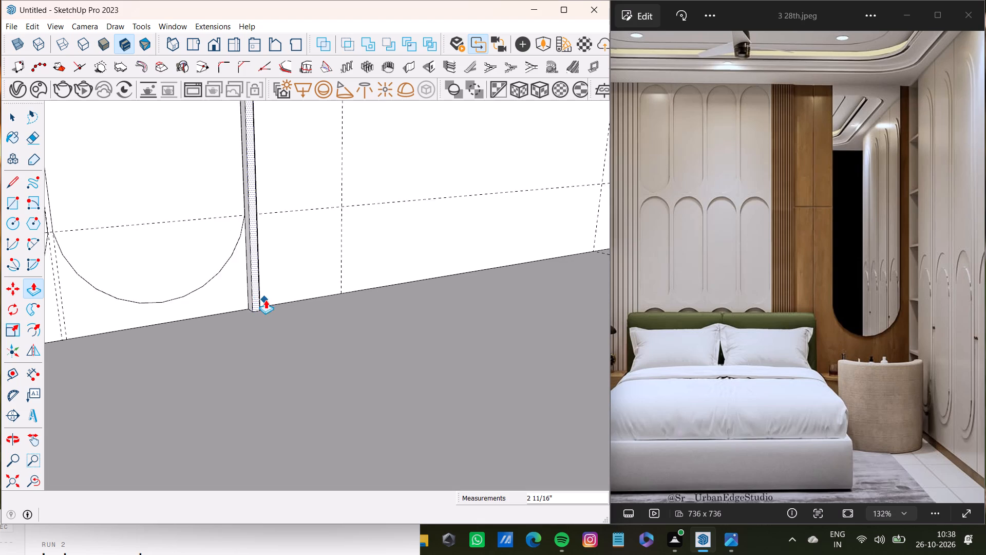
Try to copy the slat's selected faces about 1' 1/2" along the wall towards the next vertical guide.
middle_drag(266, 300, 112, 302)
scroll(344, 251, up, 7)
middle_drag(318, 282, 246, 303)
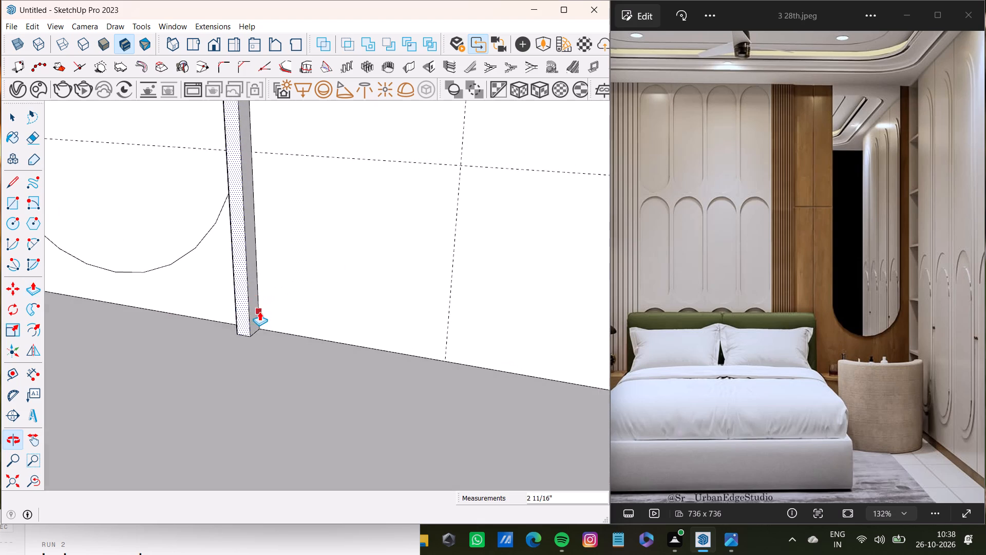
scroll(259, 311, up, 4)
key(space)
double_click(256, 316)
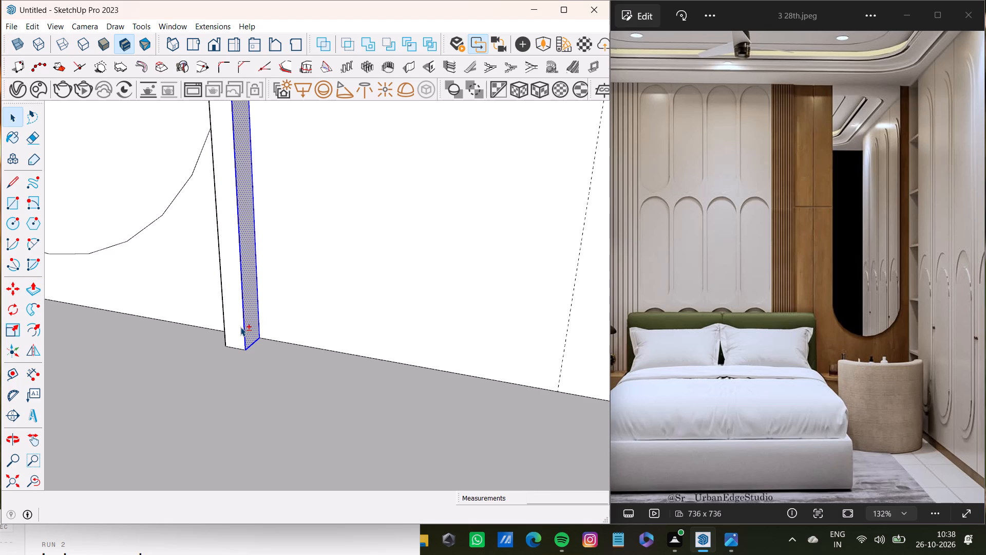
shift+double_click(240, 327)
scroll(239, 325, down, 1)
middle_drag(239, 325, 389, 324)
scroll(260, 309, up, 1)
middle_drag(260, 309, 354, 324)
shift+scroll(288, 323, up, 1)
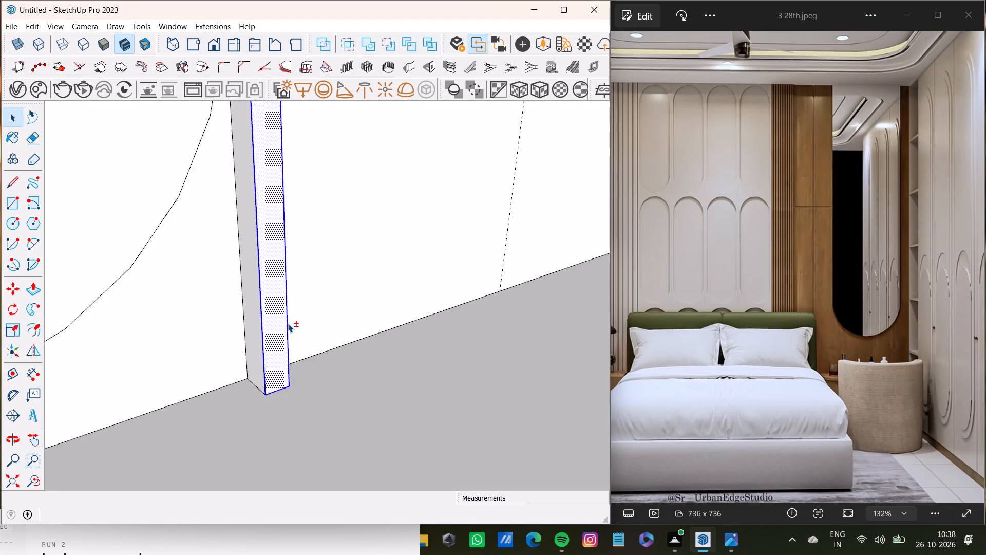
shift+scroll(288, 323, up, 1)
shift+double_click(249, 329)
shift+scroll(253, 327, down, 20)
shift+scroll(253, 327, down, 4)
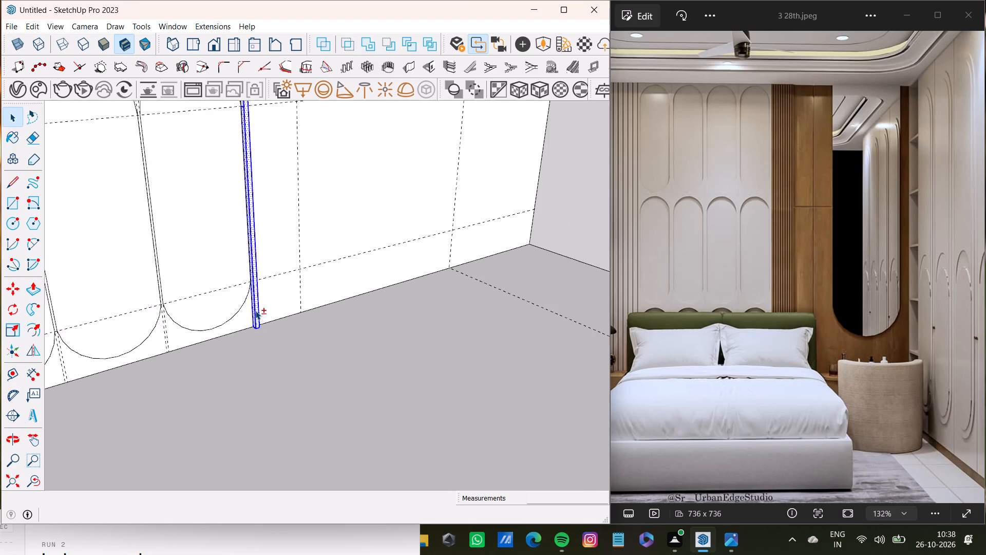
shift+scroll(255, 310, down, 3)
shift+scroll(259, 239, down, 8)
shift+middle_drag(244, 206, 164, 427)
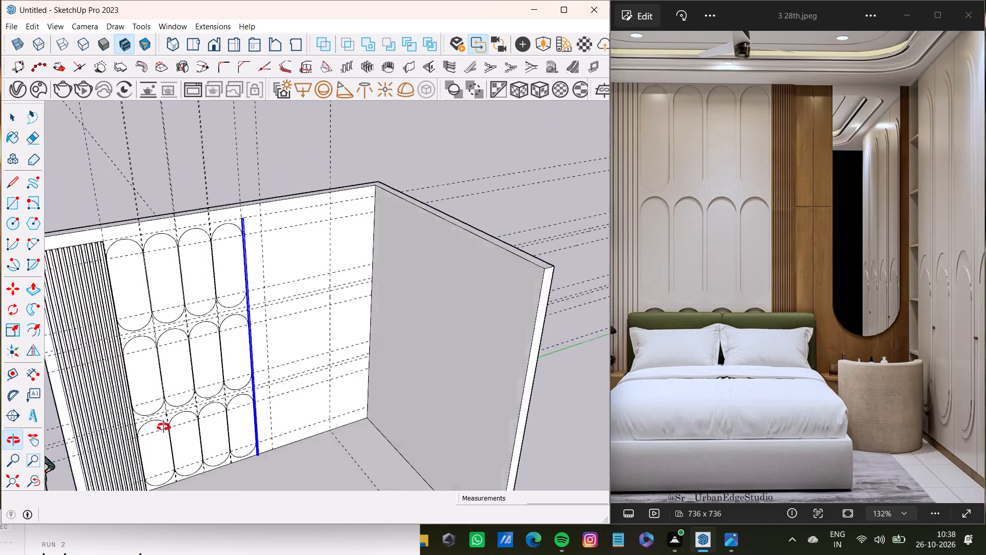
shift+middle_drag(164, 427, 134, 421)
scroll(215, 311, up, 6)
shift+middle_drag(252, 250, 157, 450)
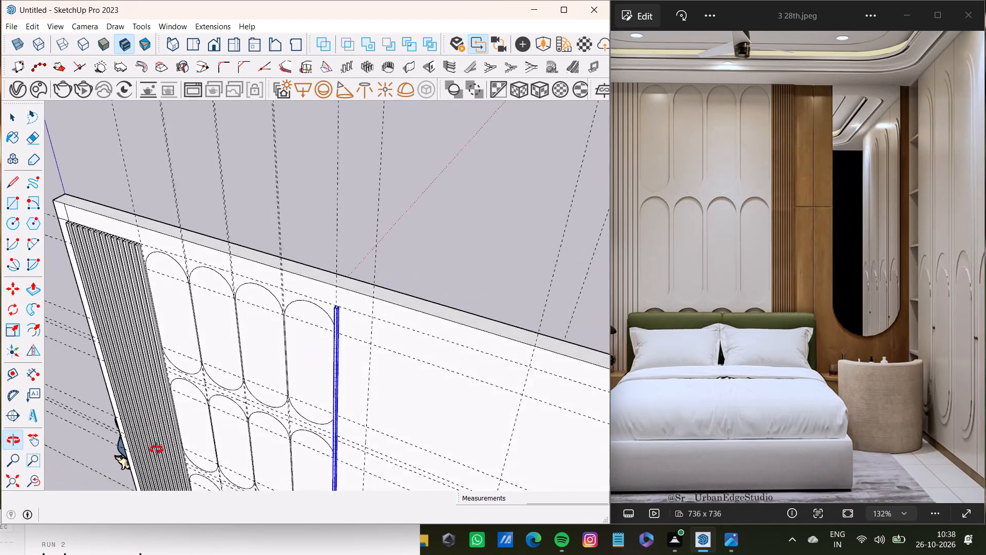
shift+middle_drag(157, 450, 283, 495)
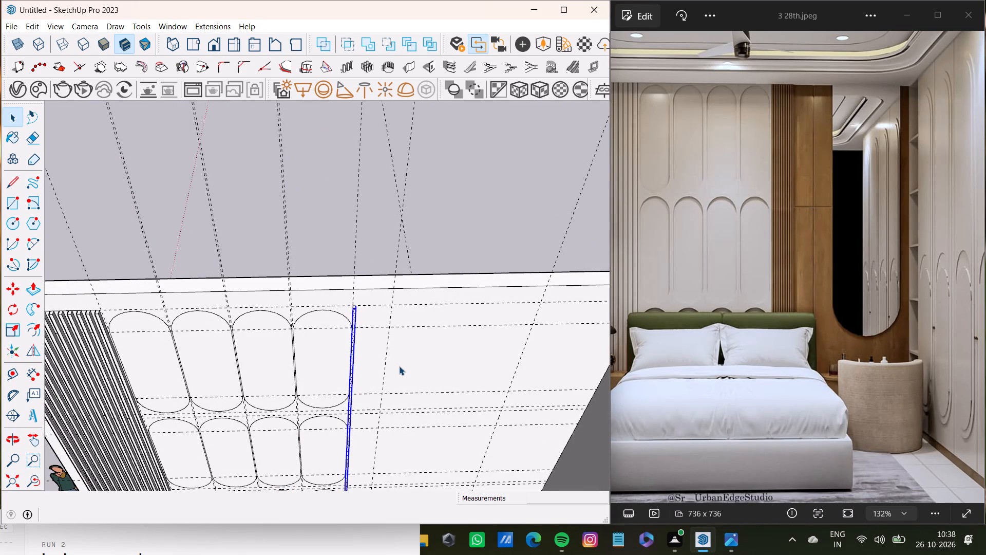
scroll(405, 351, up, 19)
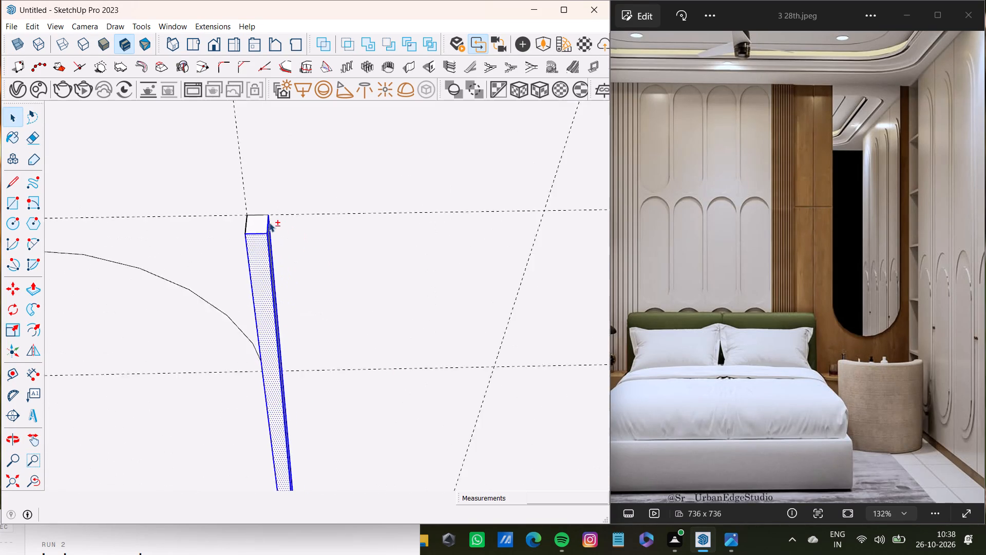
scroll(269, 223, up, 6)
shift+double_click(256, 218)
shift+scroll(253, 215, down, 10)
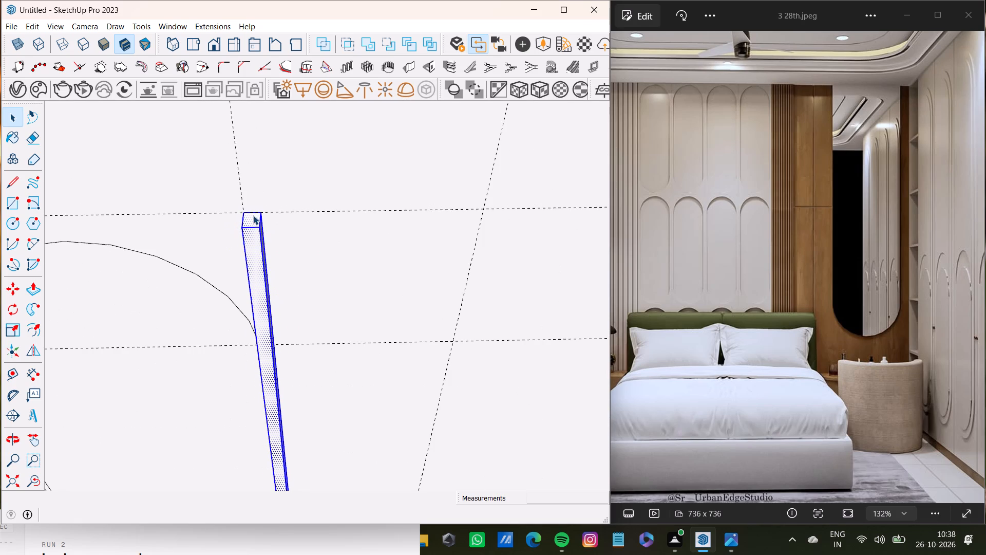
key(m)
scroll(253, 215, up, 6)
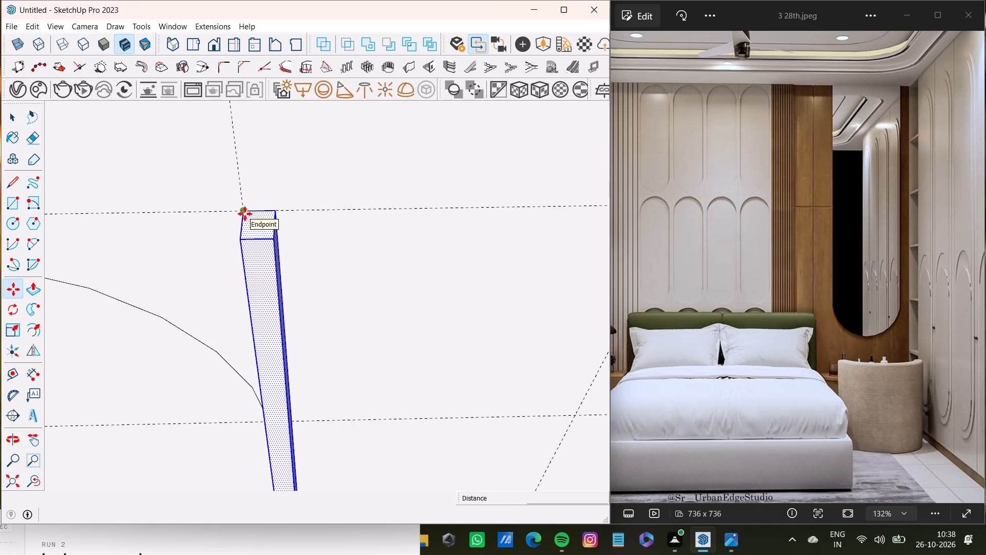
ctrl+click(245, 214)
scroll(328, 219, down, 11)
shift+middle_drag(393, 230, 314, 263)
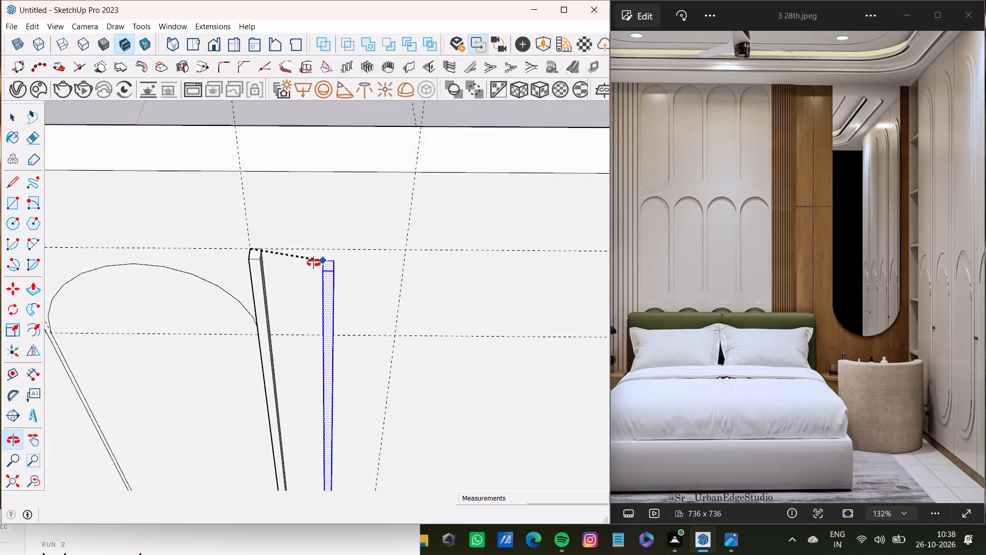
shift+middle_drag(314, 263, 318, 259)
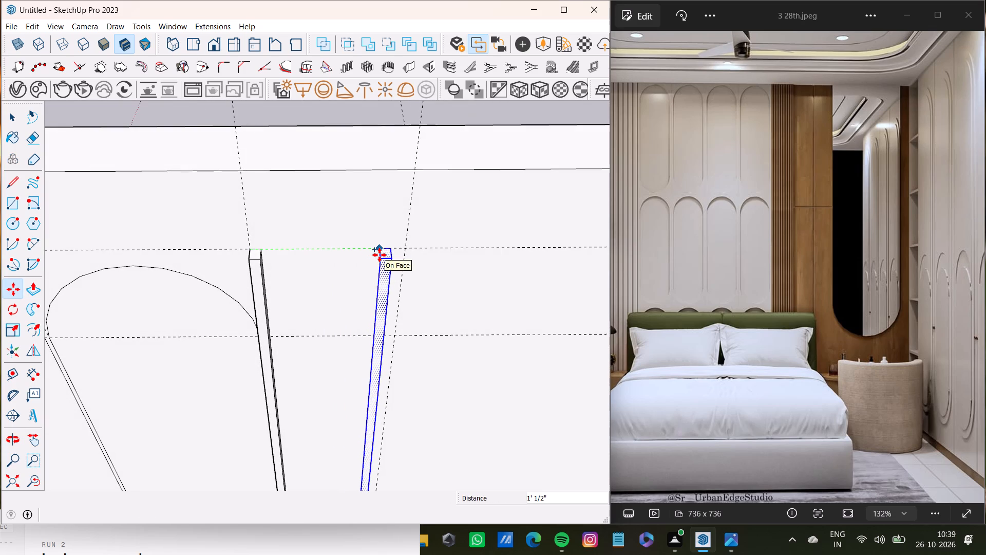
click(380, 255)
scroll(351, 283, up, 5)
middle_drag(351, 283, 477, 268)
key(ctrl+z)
Select all visible faces of the slat and copy it 11" along the top guide, dividing the distance into 5 equal spaces.
scroll(197, 272, up, 3)
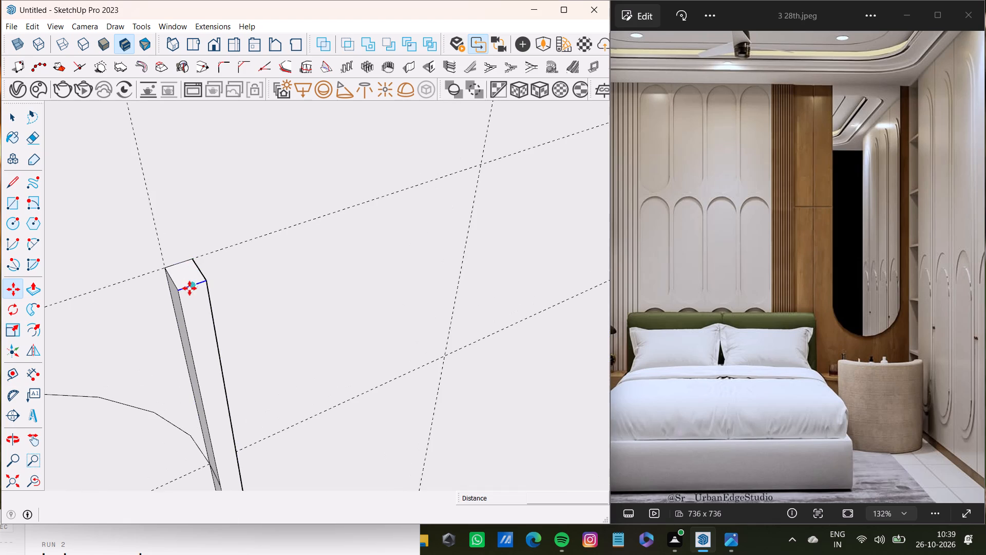
key(space)
shift+double_click(188, 282)
shift+double_click(189, 295)
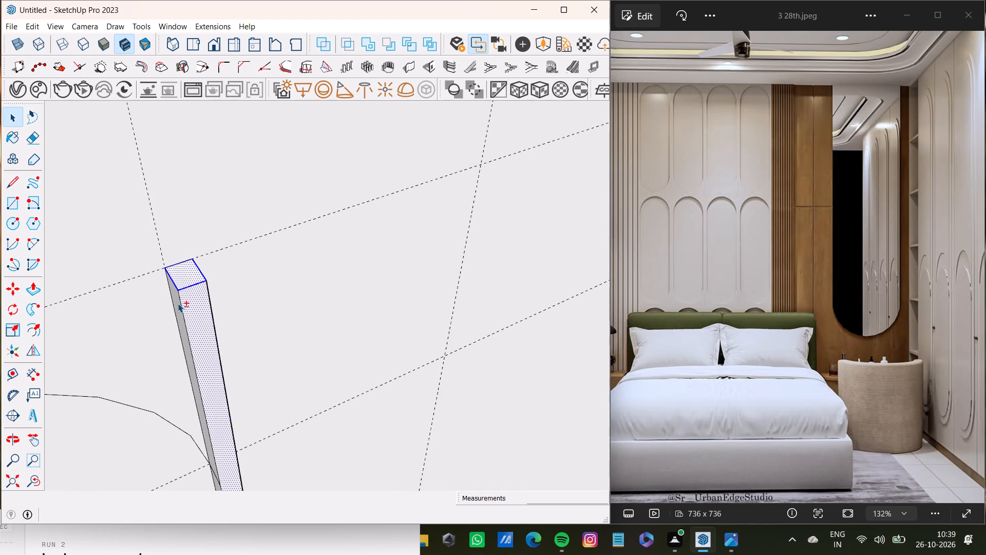
shift+scroll(184, 301, up, 6)
middle_drag(185, 299, 258, 295)
shift+double_click(158, 322)
middle_click(0, 332)
scroll(3, 331, down, 1)
middle_drag(228, 323, 8, 311)
shift+scroll(359, 291, up, 7)
shift+double_click(224, 294)
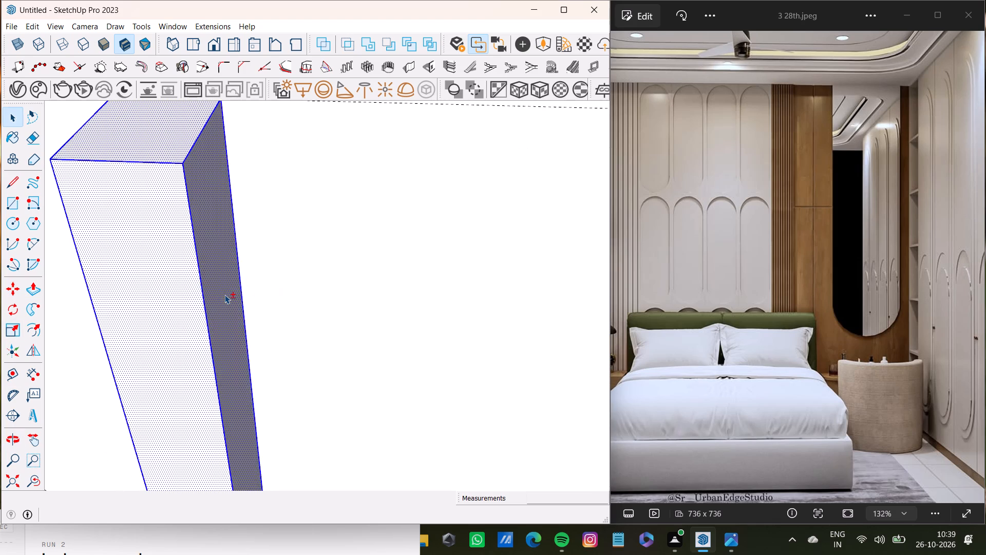
shift+scroll(224, 294, down, 16)
key(m)
scroll(213, 260, up, 9)
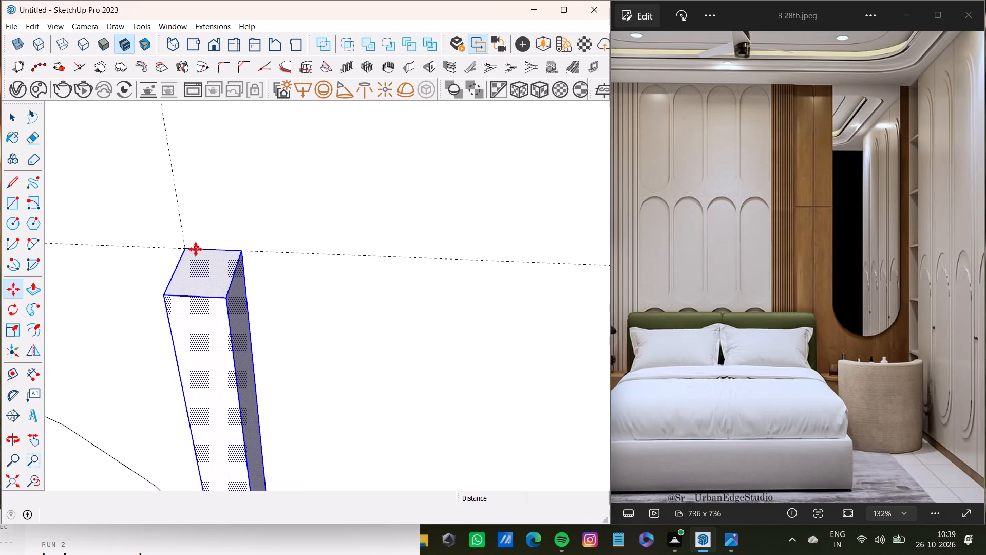
ctrl+click(187, 250)
scroll(384, 273, down, 7)
shift+middle_drag(485, 266, 253, 254)
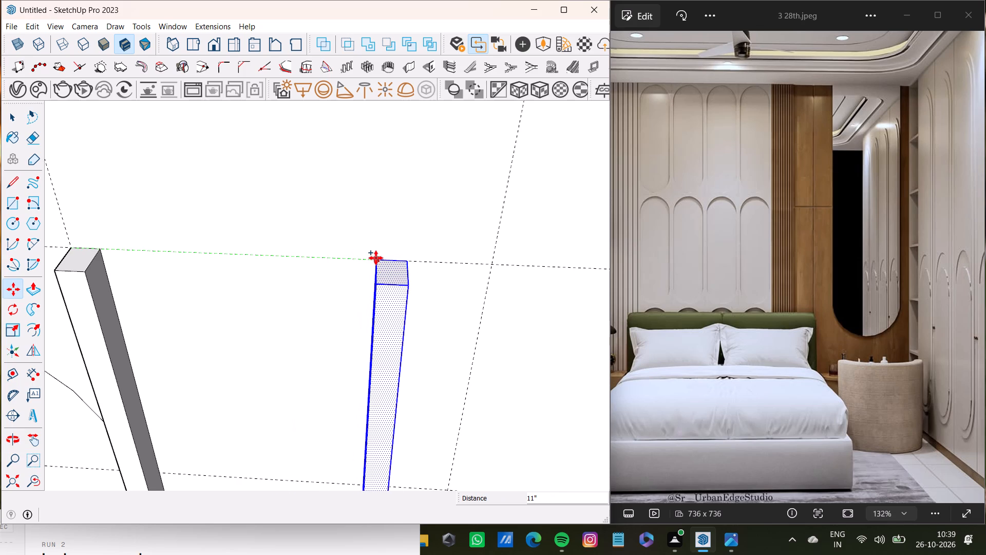
click(376, 258)
key(slash)
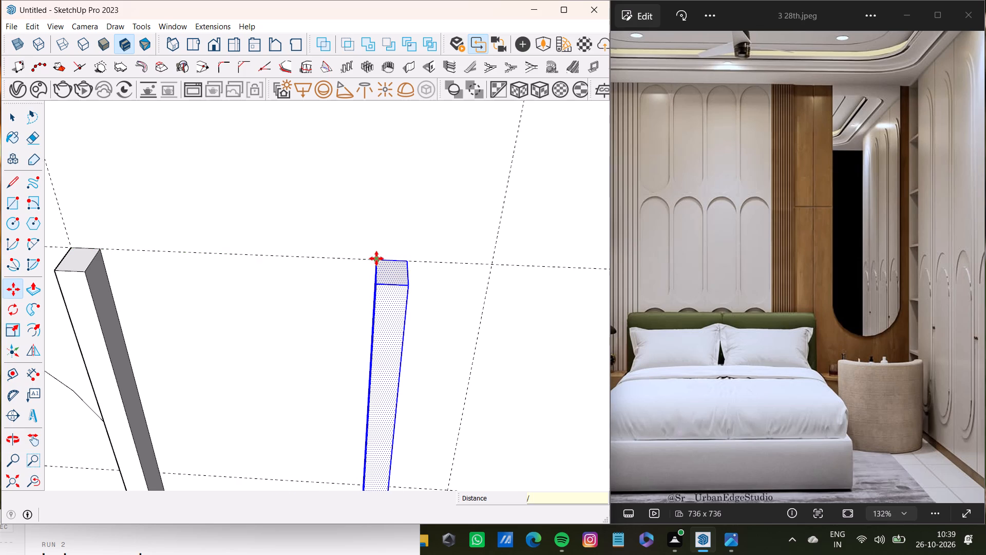
key(5)
key(Return)
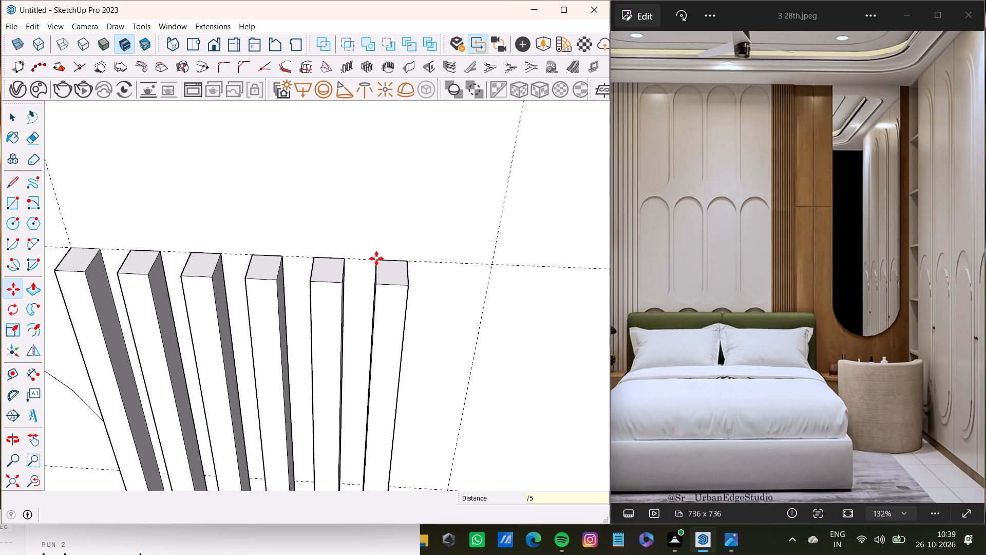
key(space)
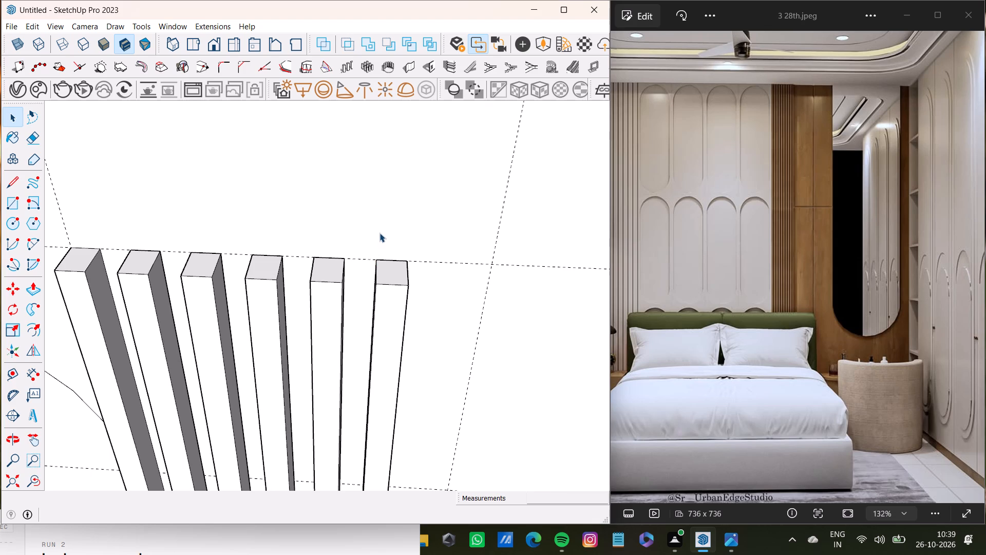
Recess the first arched panel of the top row, beside the wide slat group, about 1 5/8" into the wall.
scroll(337, 249, down, 9)
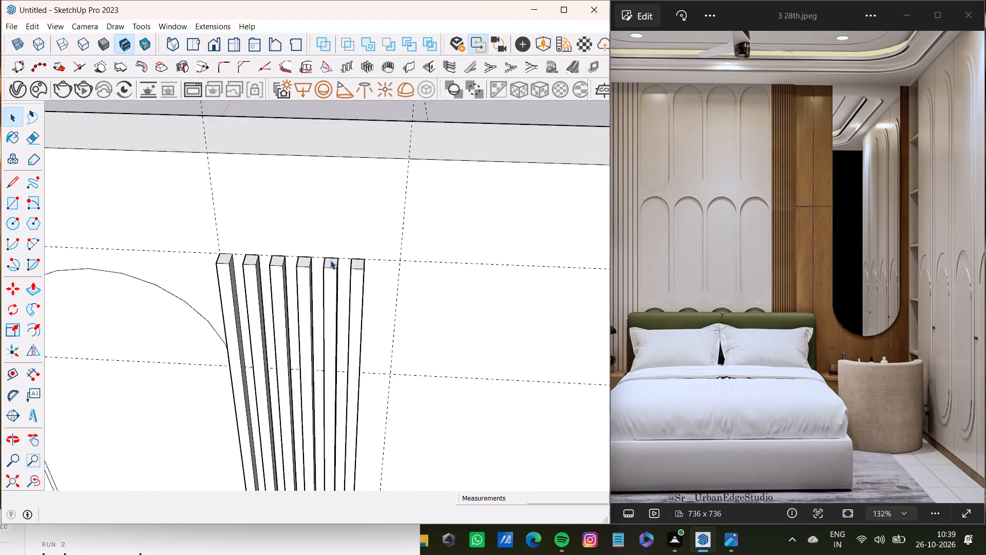
scroll(330, 260, down, 13)
middle_drag(330, 254, 308, 244)
scroll(299, 245, down, 8)
shift+middle_drag(302, 244, 311, 240)
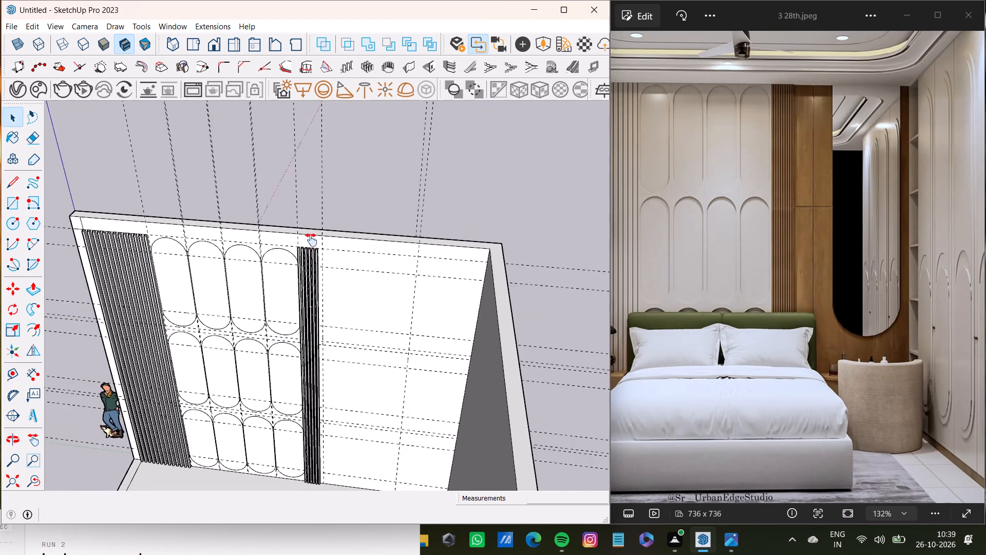
shift+middle_drag(311, 240, 328, 229)
scroll(325, 231, up, 5)
scroll(325, 231, down, 8)
middle_drag(326, 282, 411, 239)
scroll(268, 254, down, 4)
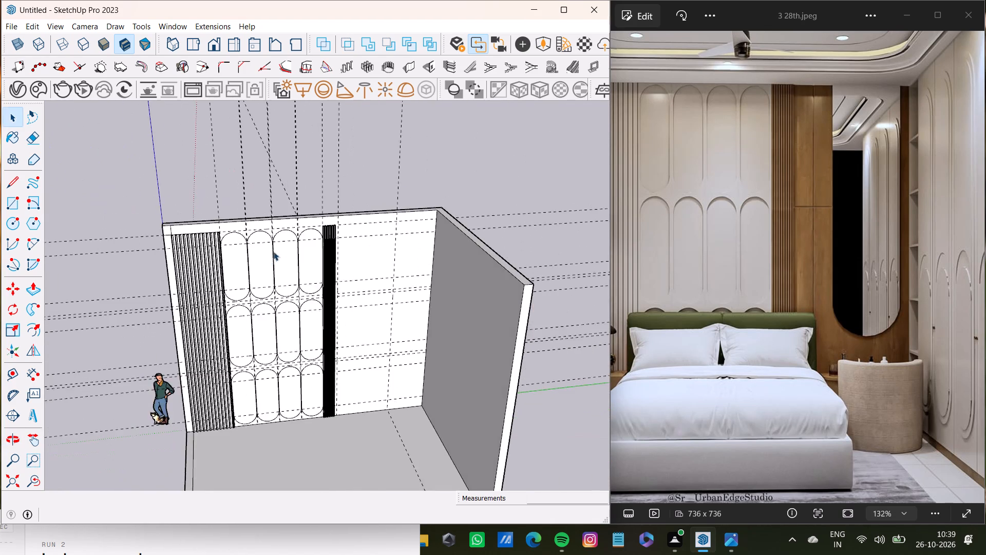
middle_drag(273, 251, 206, 233)
scroll(219, 231, up, 14)
key(space)
scroll(260, 269, up, 4)
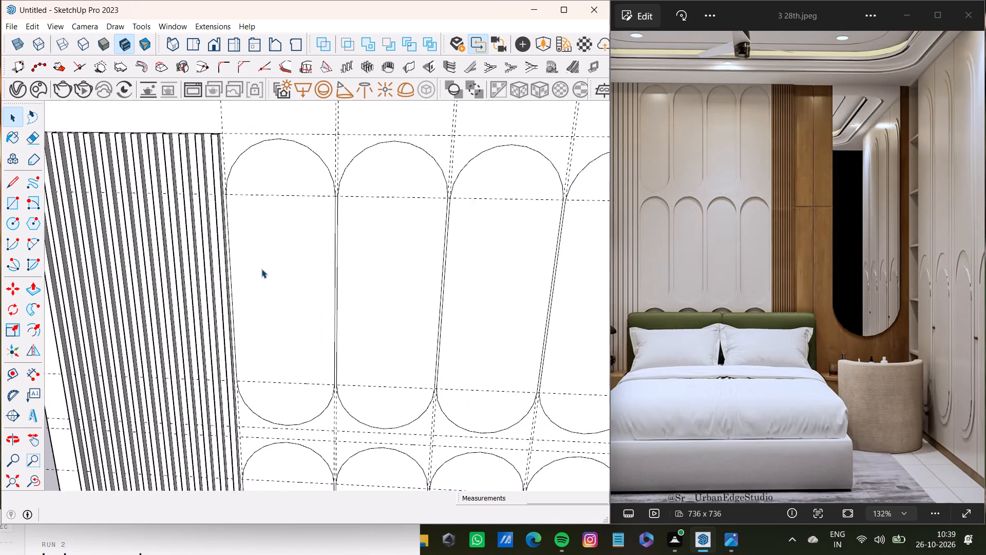
click(269, 267)
key(p)
click(269, 267)
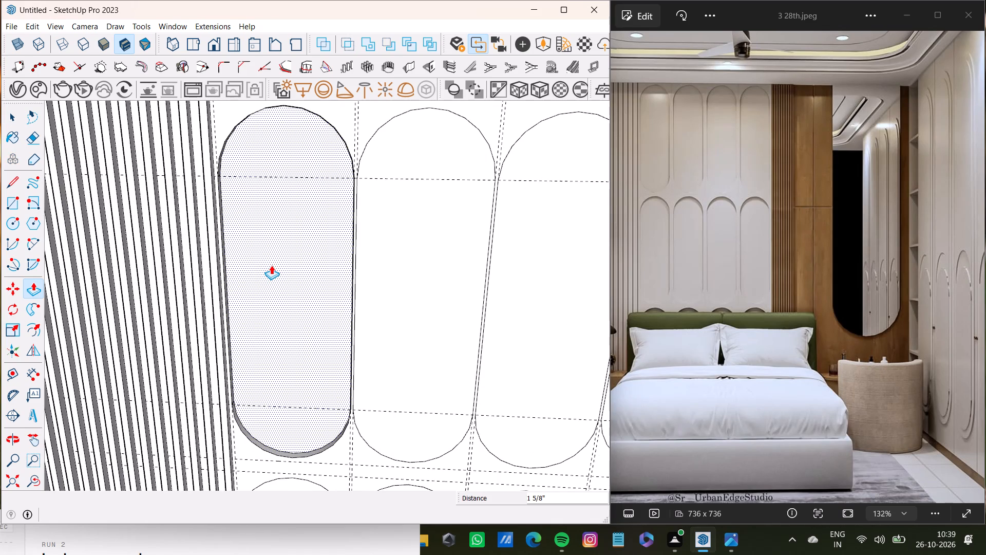
Recess the second arched panel of the top row into the wall by a shallow depth.
scroll(273, 265, down, 10)
middle_drag(290, 265, 290, 291)
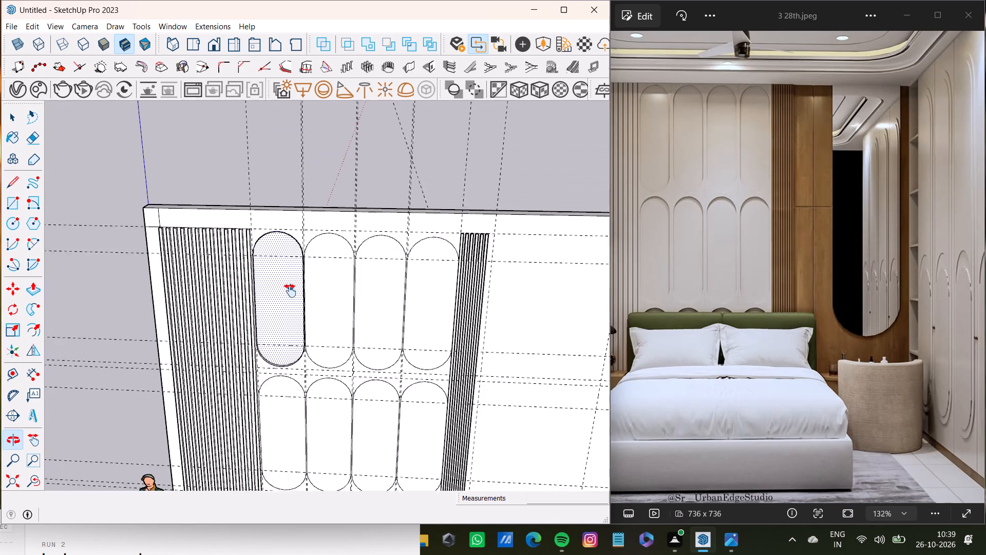
middle_drag(290, 291, 227, 168)
scroll(317, 243, up, 8)
middle_drag(301, 261, 338, 232)
key(space)
click(324, 230)
key(p)
drag(327, 329, 332, 329)
Adjust the recess depth of the second top-row arched panel by about 11/16".
scroll(326, 329, down, 4)
middle_drag(316, 334, 374, 406)
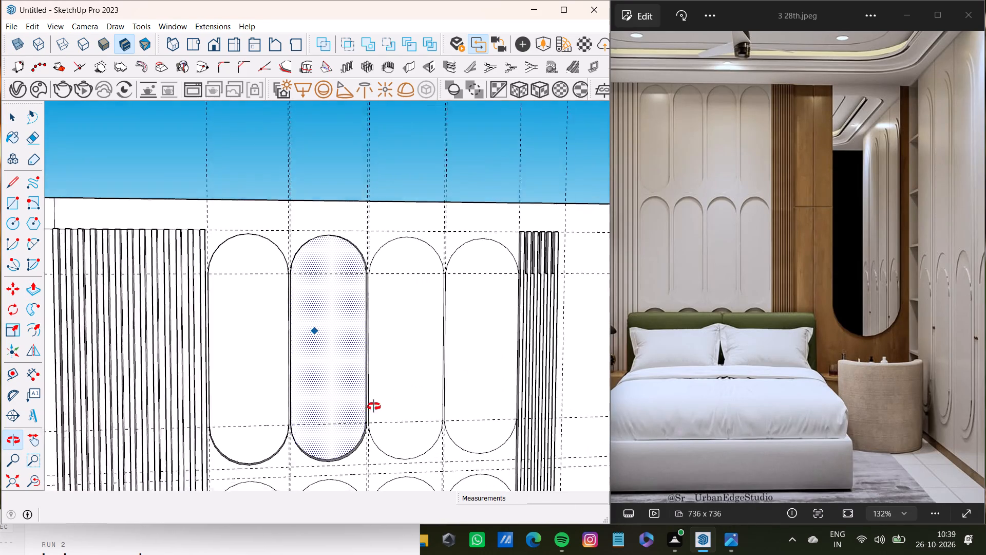
middle_drag(374, 406, 305, 472)
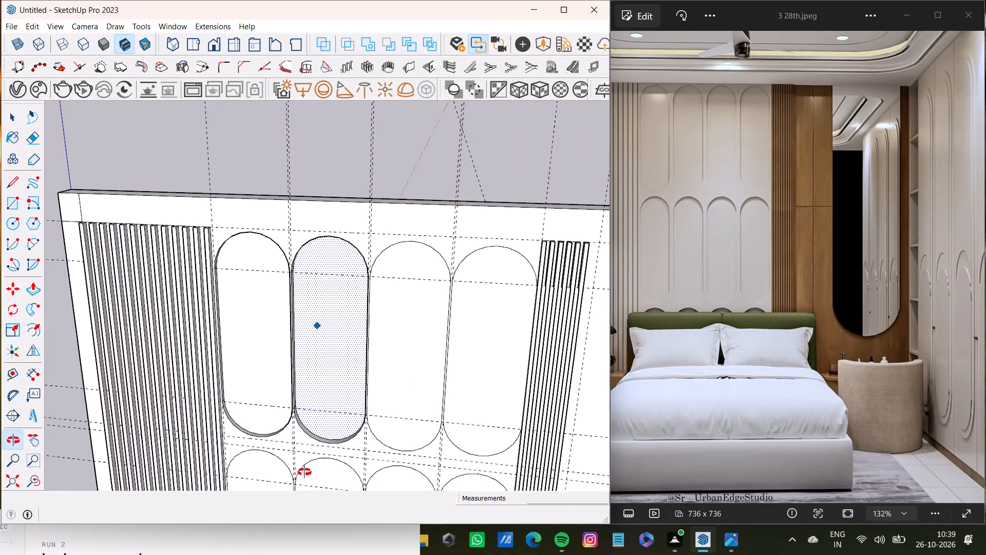
middle_drag(305, 472, 377, 487)
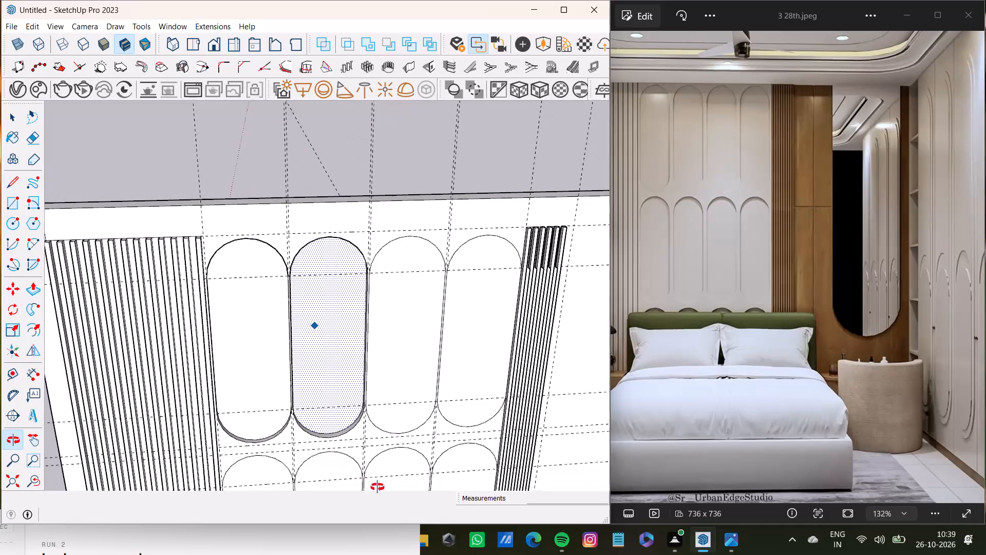
middle_drag(377, 487, 381, 490)
scroll(309, 443, up, 7)
drag(295, 406, 256, 397)
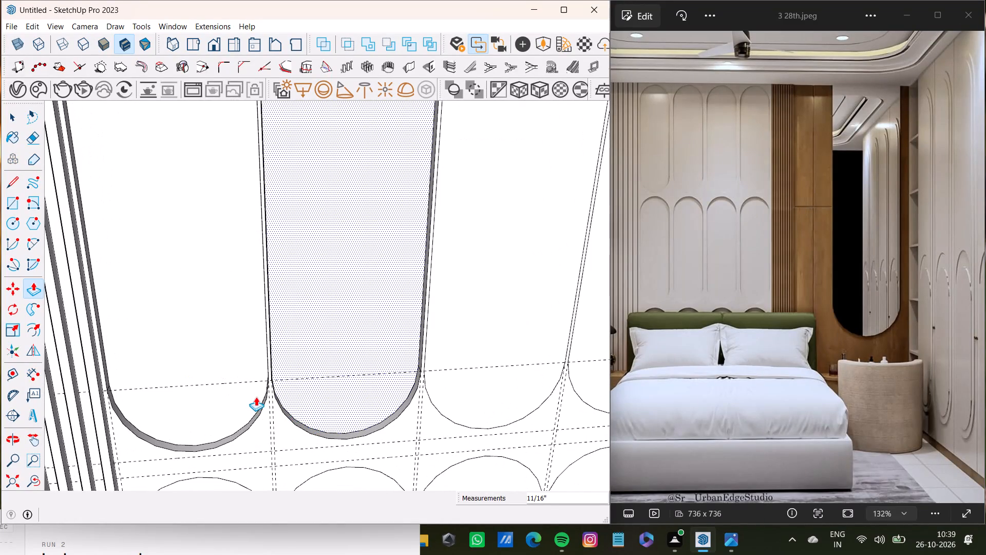
Recess the third arched panel of the top row about 2 1/2" into the wall.
scroll(260, 396, down, 14)
shift+middle_drag(288, 394, 227, 386)
key(space)
scroll(313, 379, up, 7)
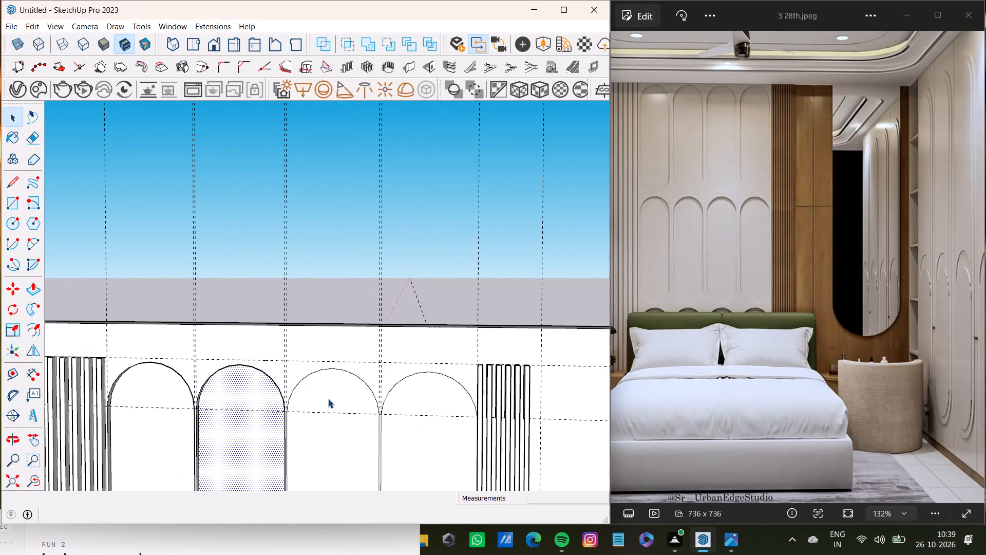
click(328, 399)
key(p)
click(328, 398)
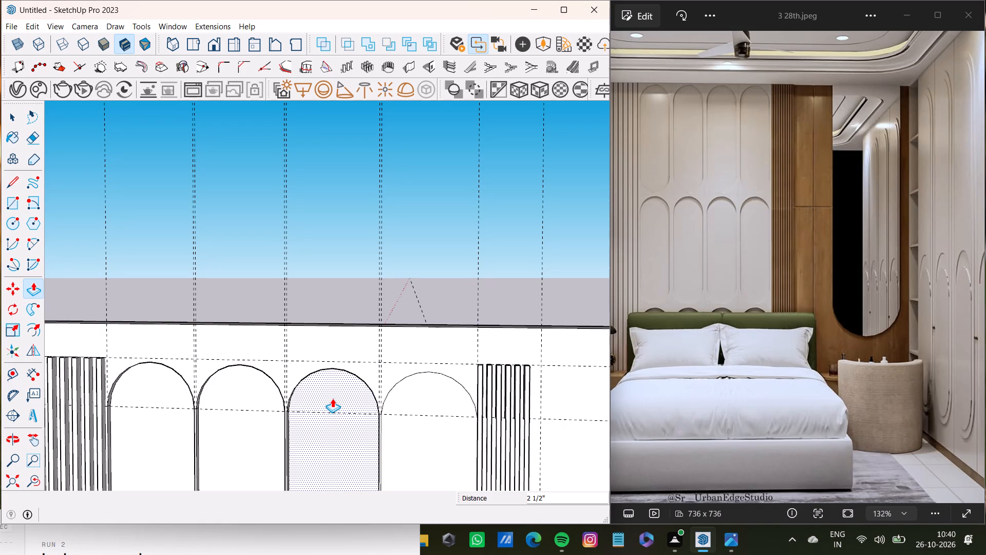
Recess the fourth arched panel of the top row, next to the narrow slat group, about 1 5/8".
scroll(349, 373, down, 12)
shift+middle_drag(344, 368, 348, 304)
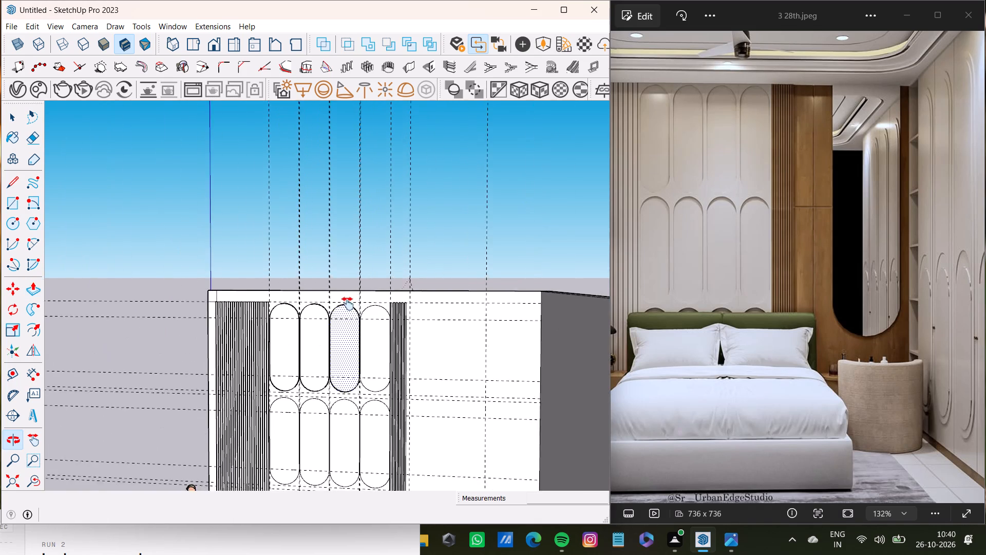
shift+middle_drag(348, 304, 434, 320)
scroll(261, 369, up, 12)
key(space)
click(397, 348)
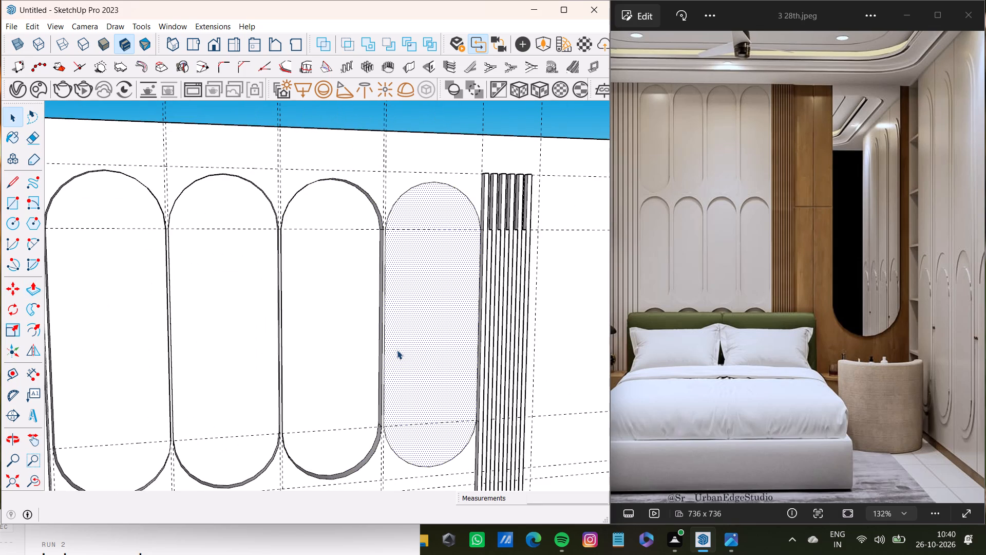
key(p)
click(397, 350)
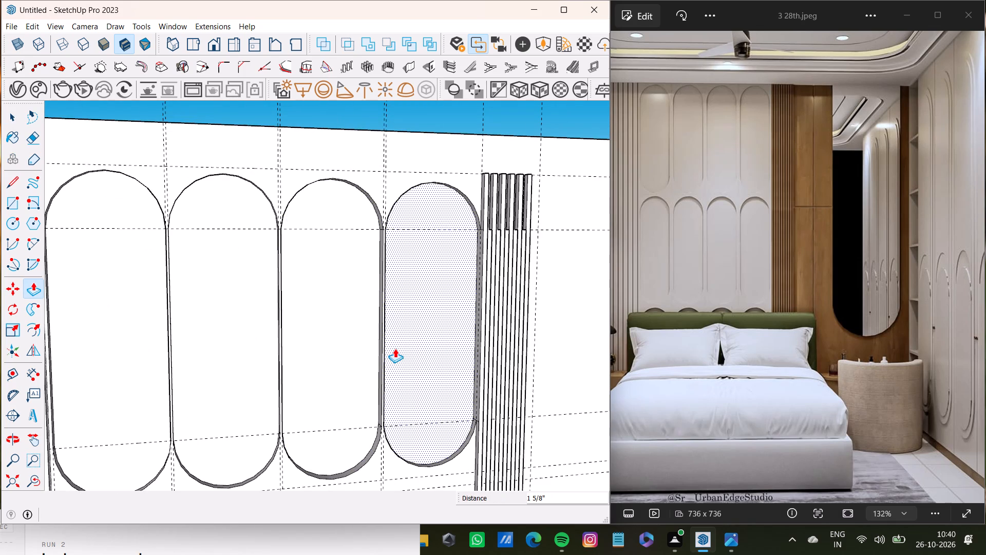
Recess the first arched panel of the middle row about 2 1/2" into the wall.
scroll(395, 348, down, 13)
shift+middle_drag(395, 361, 245, 316)
scroll(317, 346, up, 4)
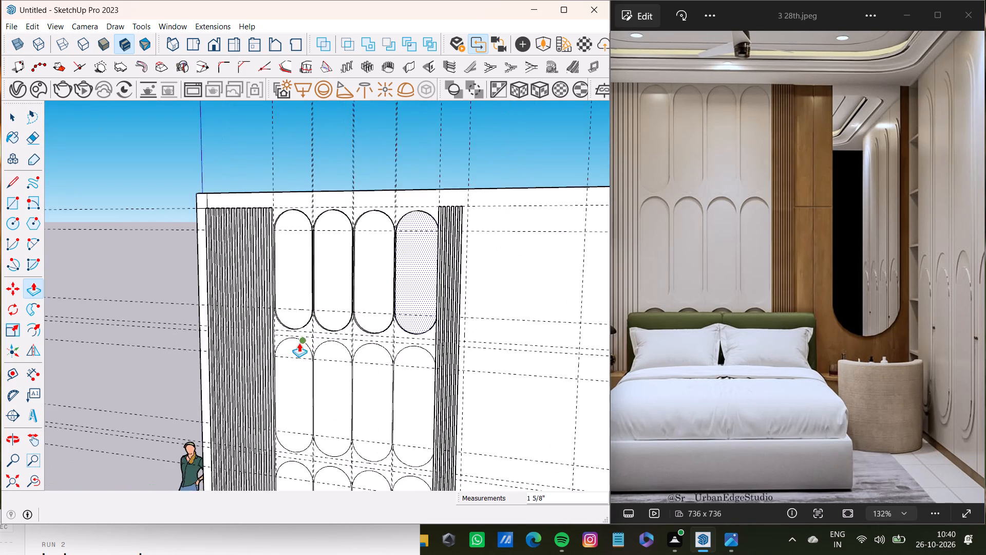
scroll(299, 343, up, 2)
key(space)
scroll(291, 350, up, 7)
click(291, 350)
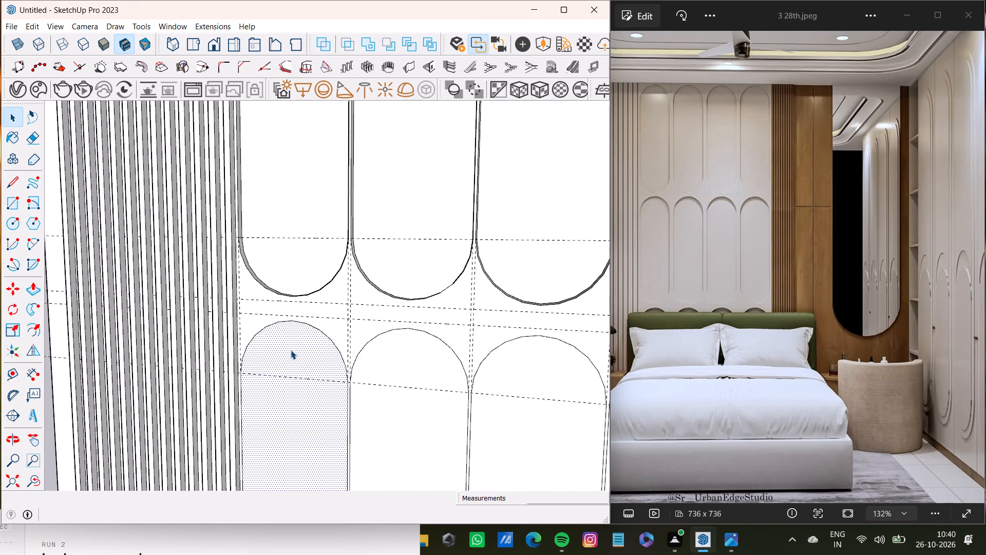
key(p)
drag(291, 350, 295, 348)
Make the recess of the first middle-row arched panel slightly shallower.
scroll(294, 348, down, 5)
middle_drag(290, 371, 317, 356)
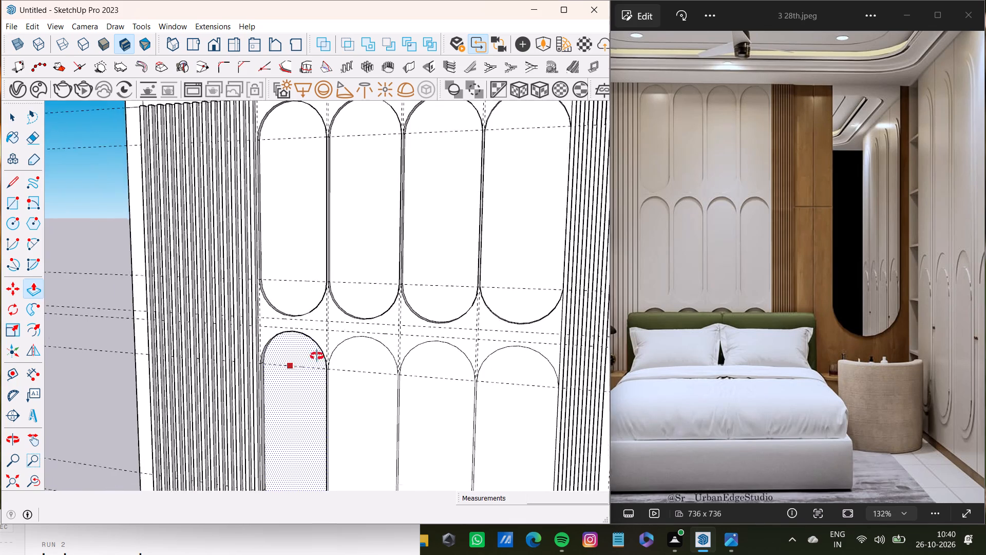
middle_drag(317, 356, 416, 293)
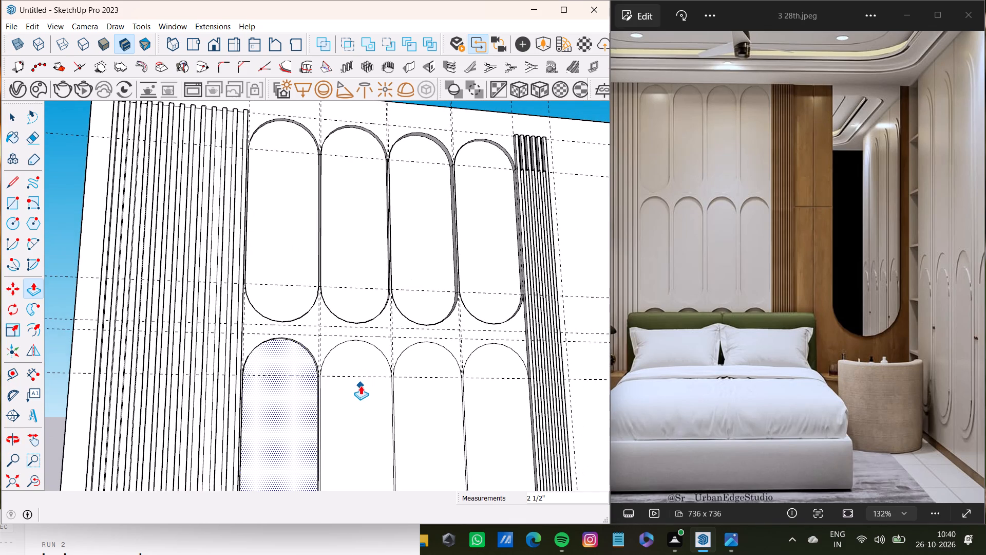
key(space)
key(p)
click(330, 367)
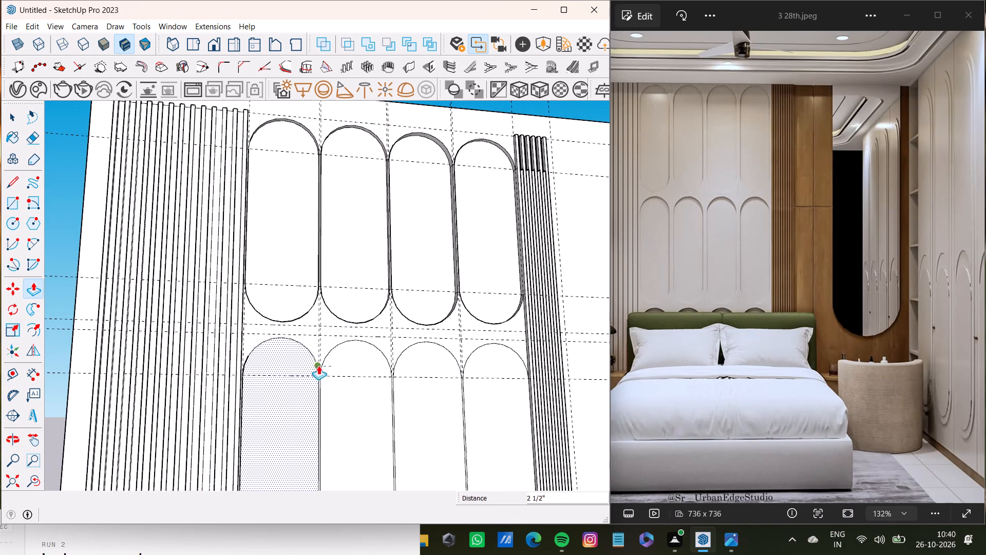
middle_drag(357, 385, 295, 396)
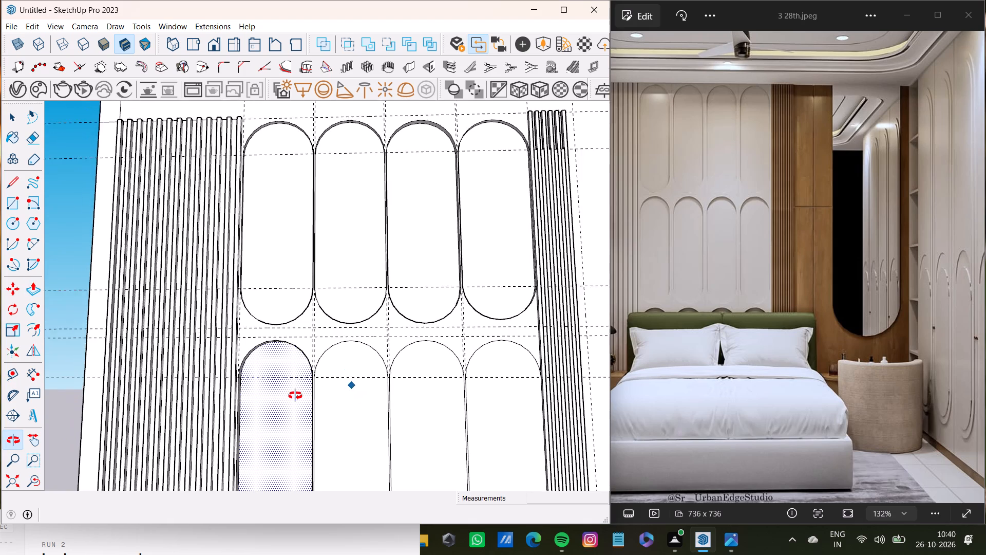
middle_drag(295, 396, 119, 415)
scroll(348, 397, up, 7)
middle_drag(280, 344, 426, 346)
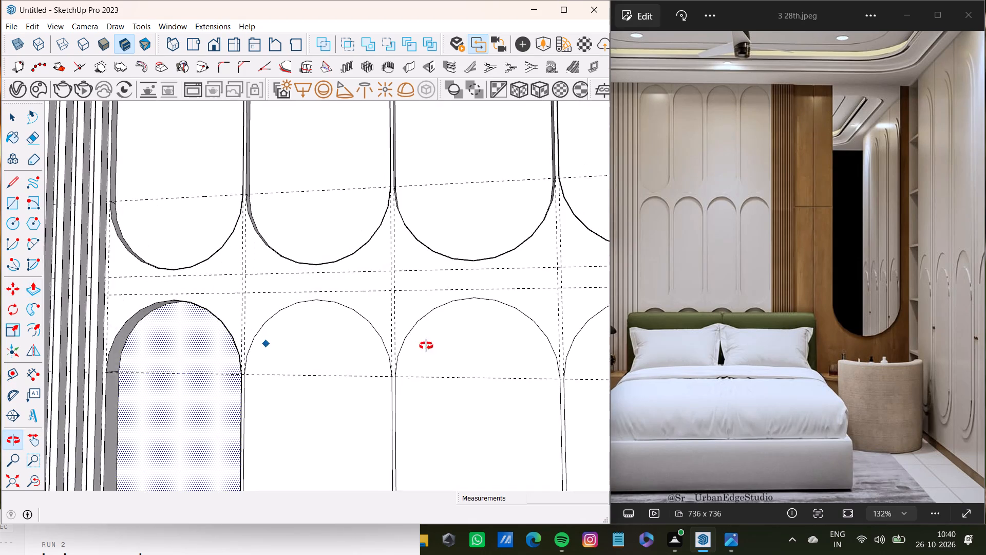
middle_drag(426, 346, 419, 346)
drag(153, 347, 148, 345)
Recess the second arched panel of the middle row about 2 1/4" into the wall.
key(space)
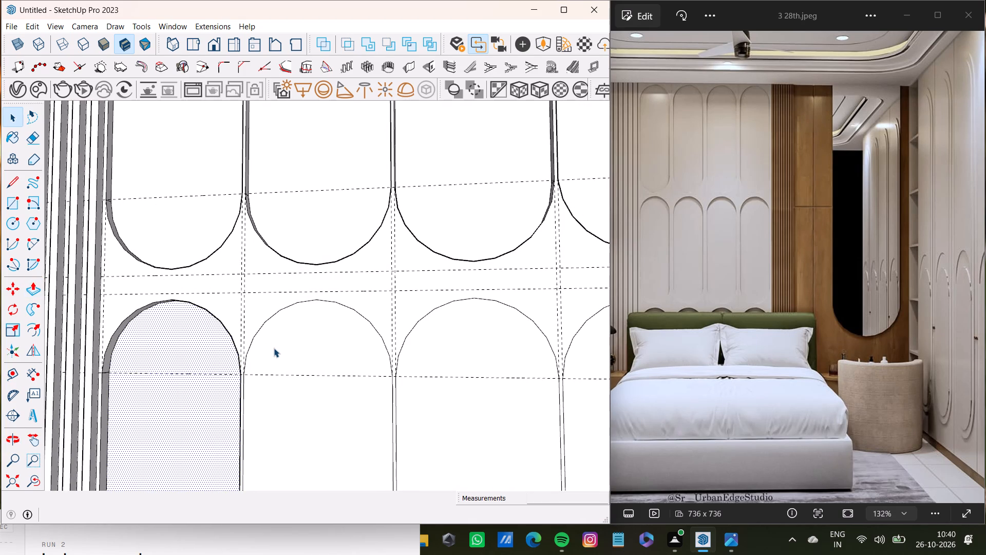
click(274, 348)
key(p)
click(274, 348)
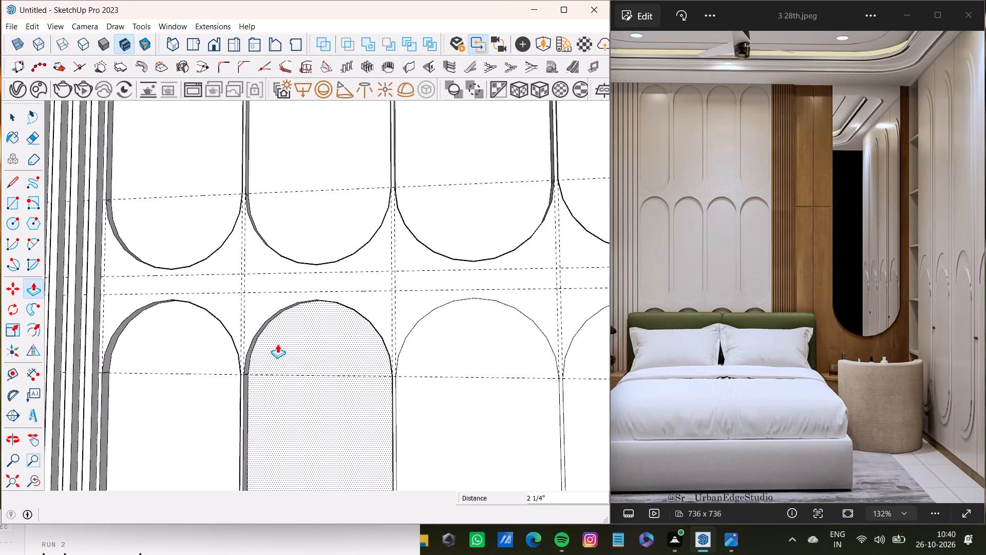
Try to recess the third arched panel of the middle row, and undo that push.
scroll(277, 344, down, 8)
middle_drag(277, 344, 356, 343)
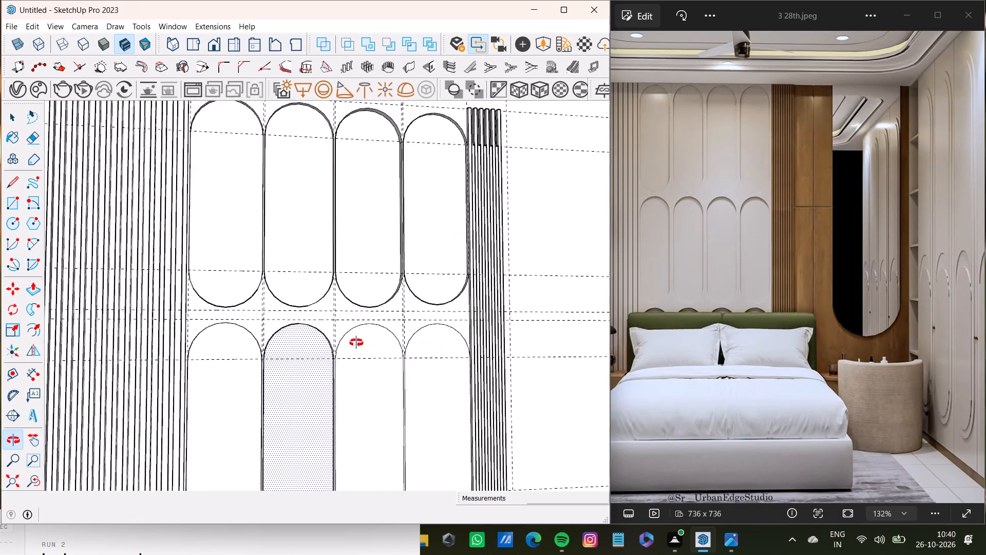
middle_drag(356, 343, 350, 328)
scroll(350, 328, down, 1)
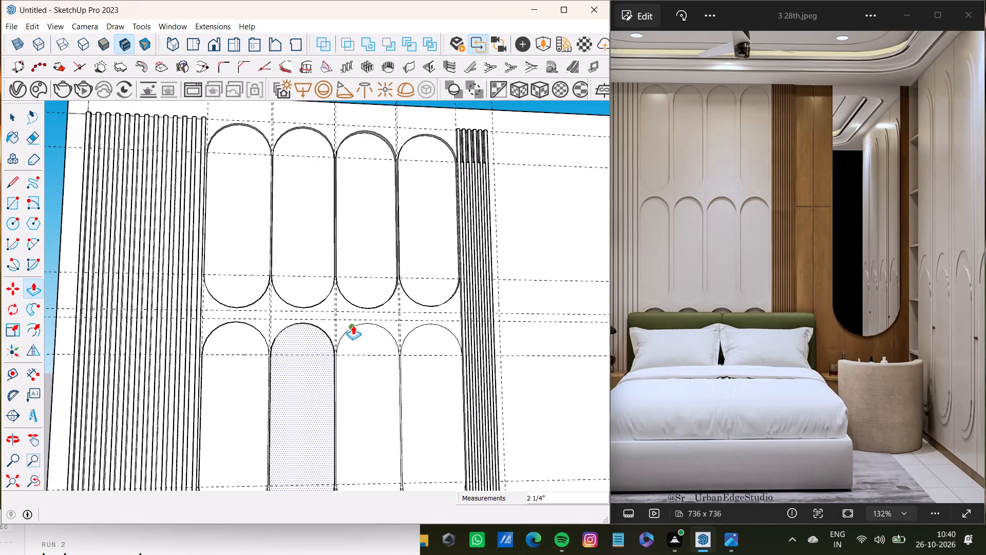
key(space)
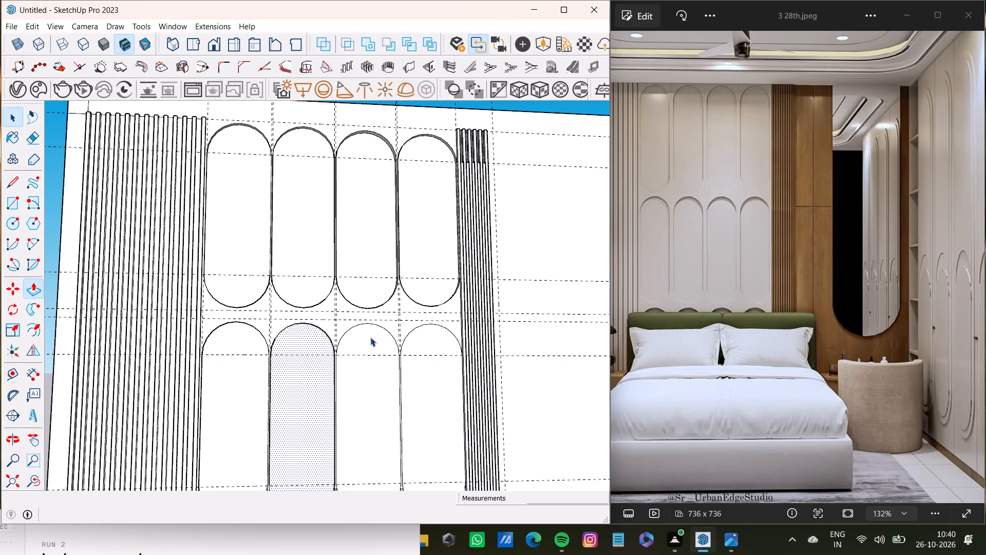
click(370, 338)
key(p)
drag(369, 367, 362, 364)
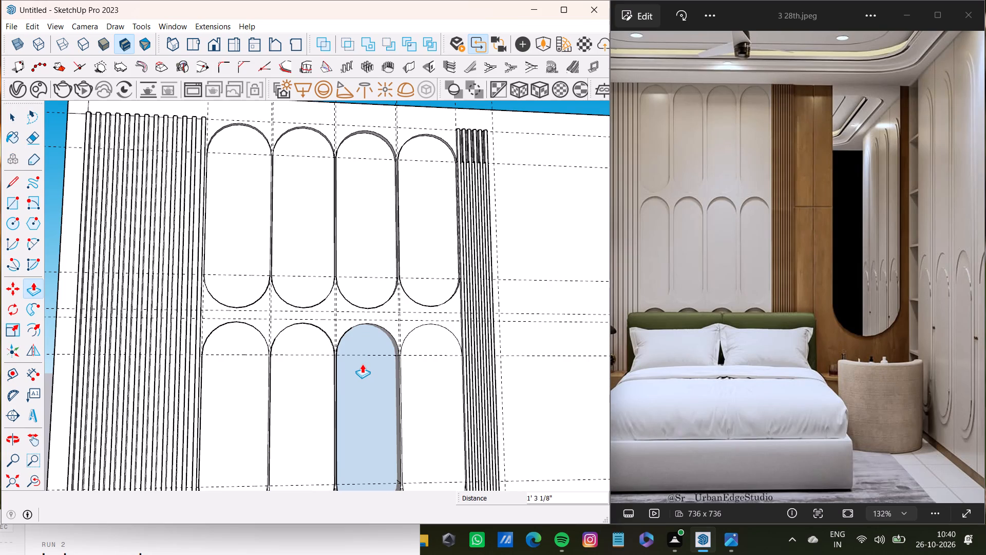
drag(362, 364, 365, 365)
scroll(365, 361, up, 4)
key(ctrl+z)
Recess the third arched panel of the middle row in two pushes of about 7/16" and 1 15/16".
ctrl+scroll(359, 355, up, 3)
middle_drag(327, 333, 442, 336)
scroll(442, 335, up, 1)
drag(330, 377, 327, 377)
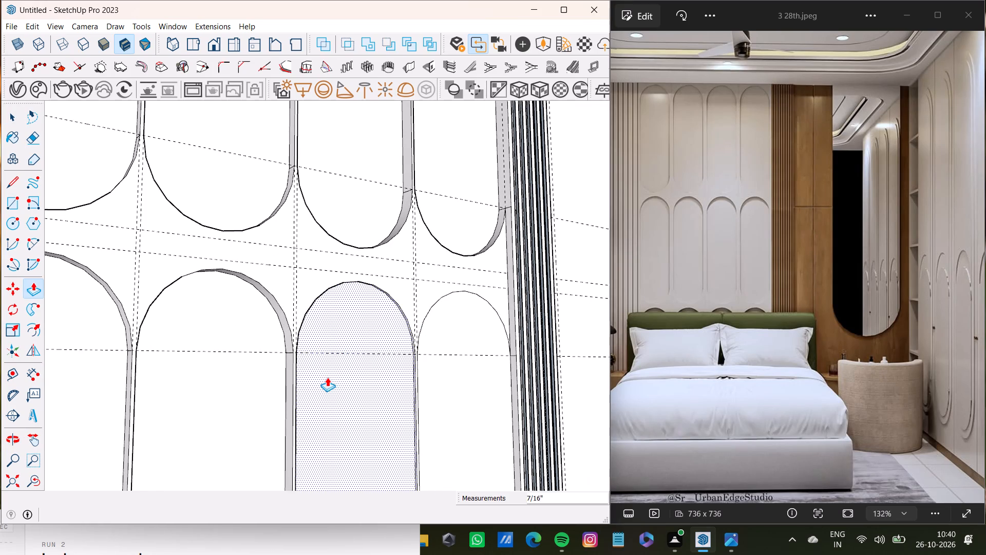
drag(327, 377, 324, 376)
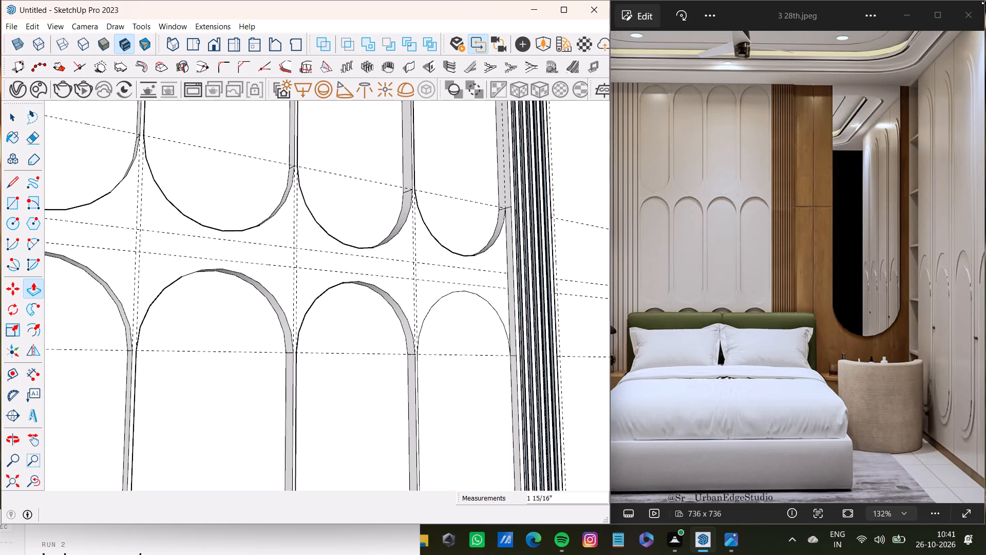
Recess the fourth arched panel of the middle row, beside the narrow slat group, about 3 1/16".
key(space)
scroll(324, 162, down, 20)
middle_drag(243, 314, 244, 316)
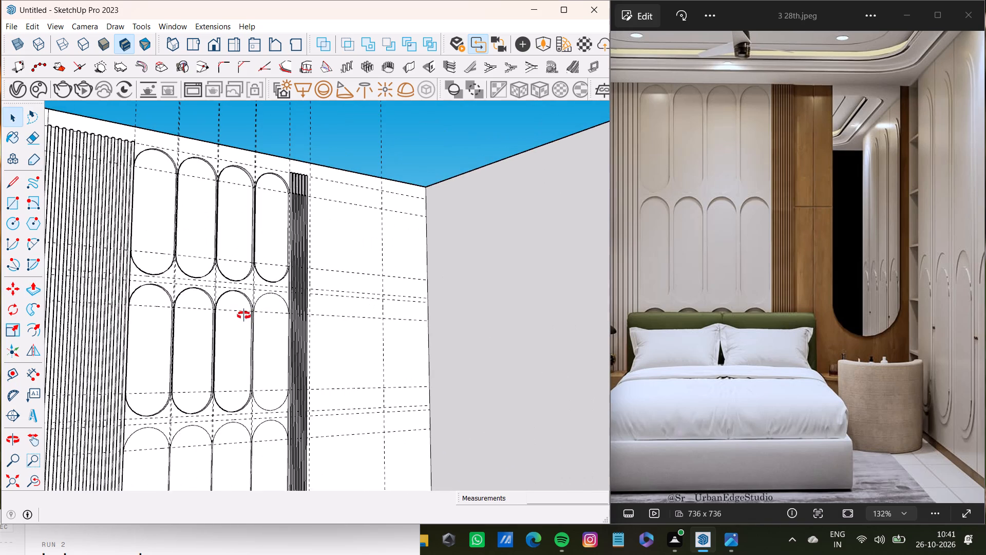
middle_drag(244, 316, 181, 343)
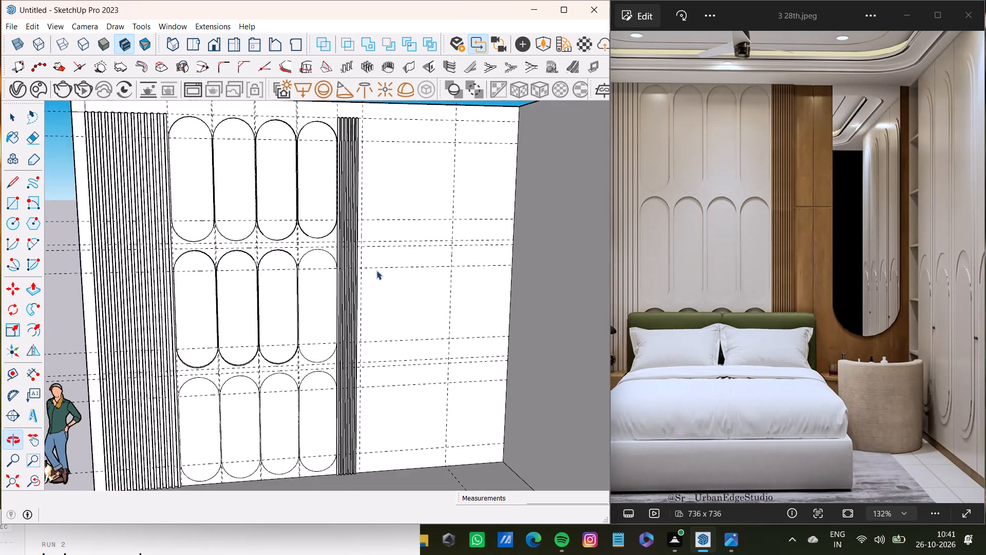
scroll(370, 261, up, 14)
key(space)
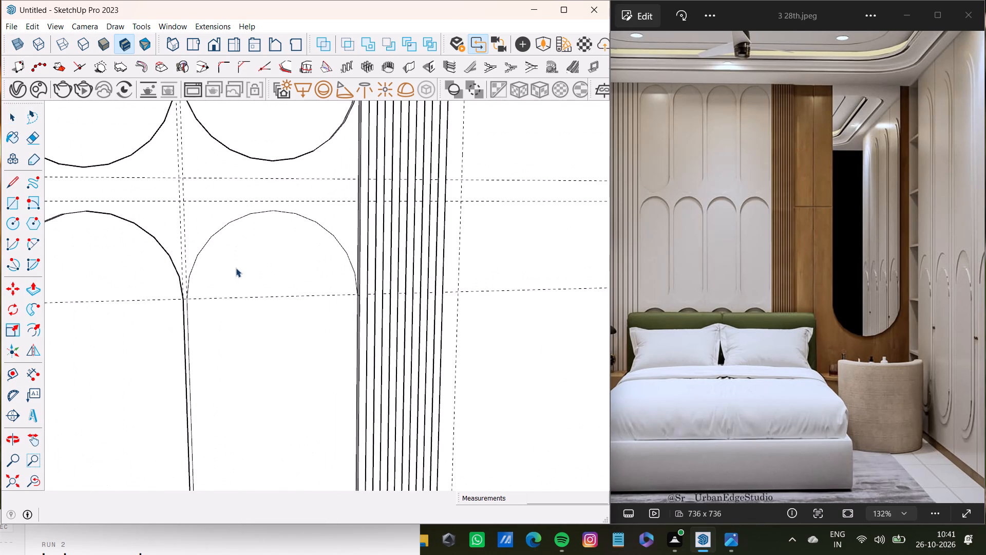
click(236, 268)
key(p)
scroll(196, 359, down, 7)
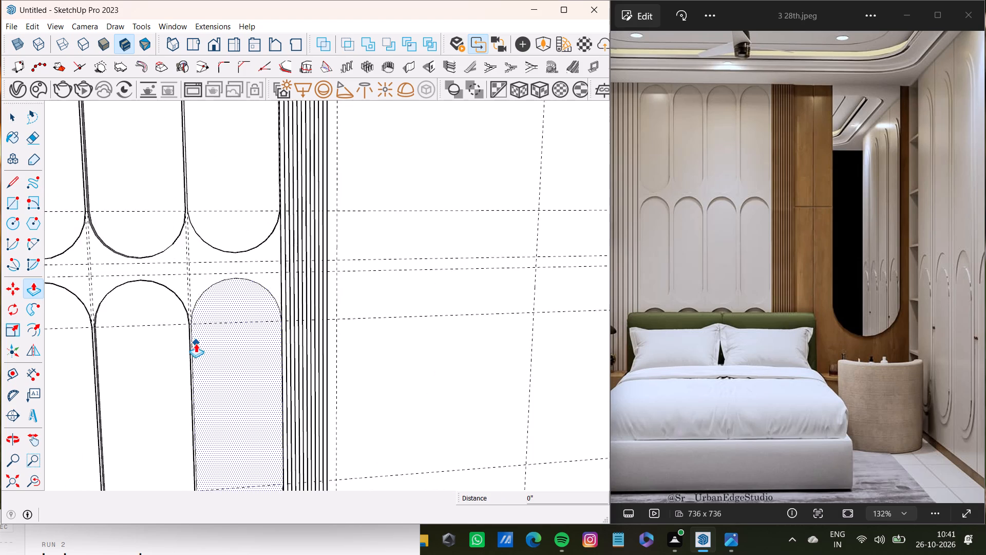
shift+middle_drag(196, 343, 404, 263)
scroll(370, 320, up, 4)
middle_drag(380, 337, 403, 337)
drag(427, 380, 415, 382)
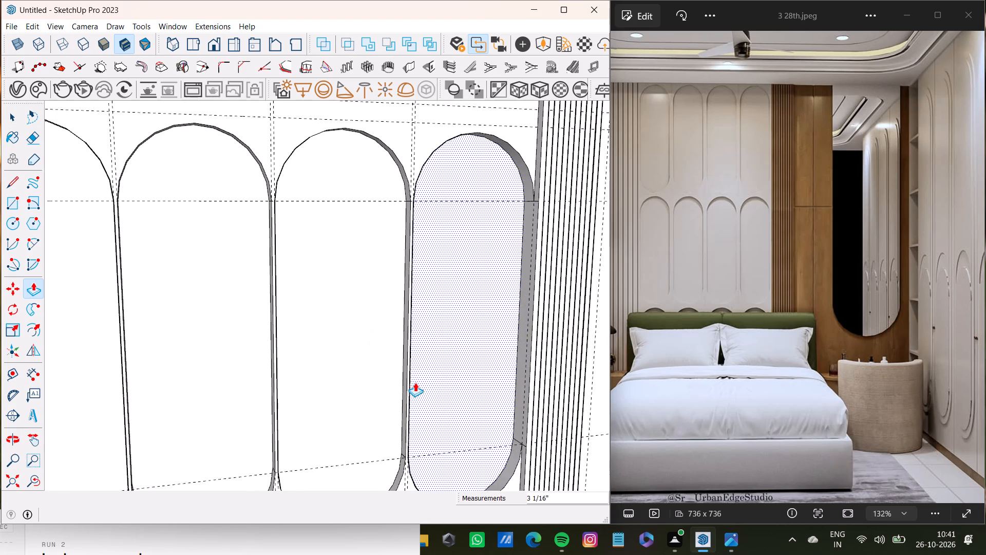
Pull the face of the middle row's fourth arched panel back out about 1 9/16" to make its recess shallower.
drag(415, 382, 415, 390)
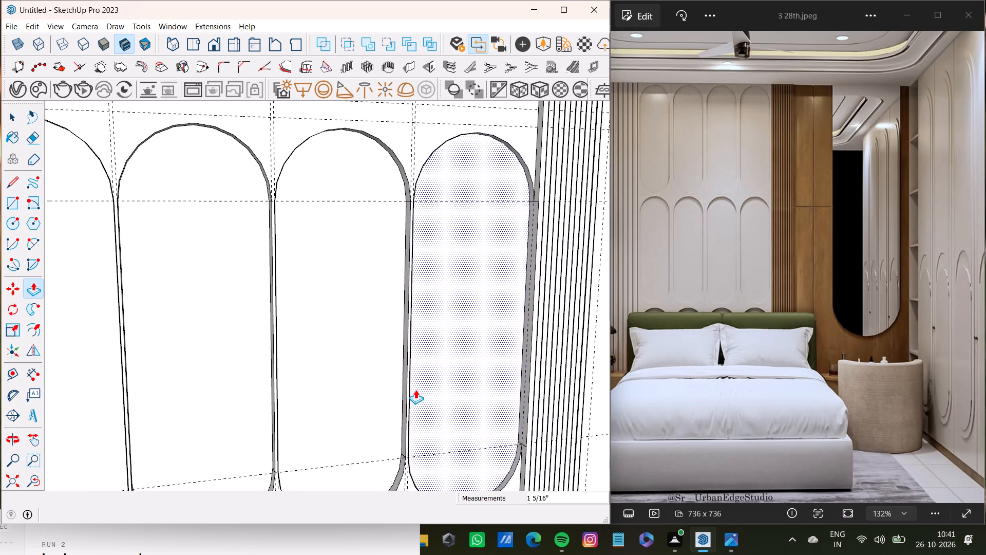
drag(415, 390, 415, 389)
Recess the first arched panel of the bottom row, beside the wide slat group, about 2 1/4" into the wall.
scroll(413, 388, down, 11)
shift+middle_drag(411, 385, 397, 188)
scroll(307, 274, up, 2)
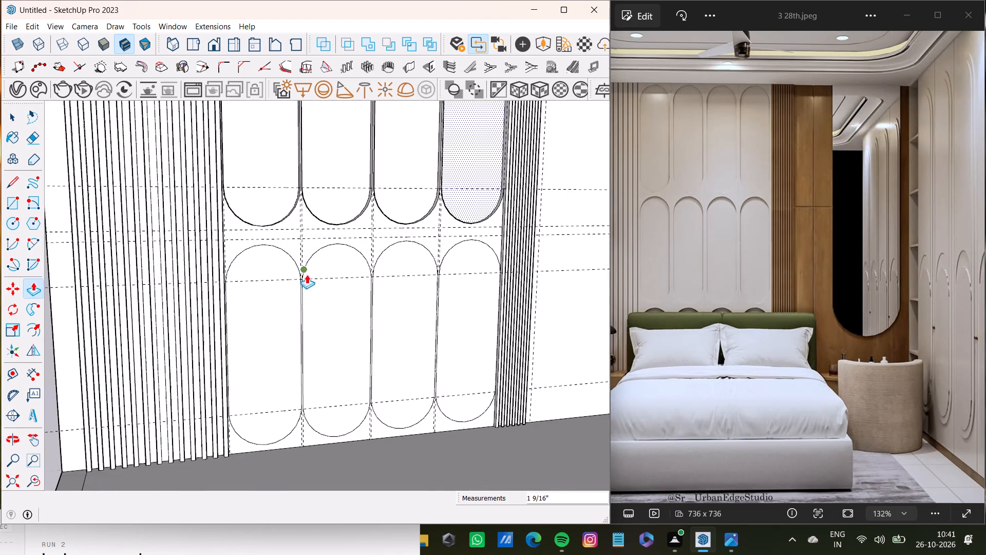
scroll(307, 274, up, 3)
middle_drag(312, 287, 261, 280)
key(space)
scroll(229, 265, up, 3)
middle_drag(324, 293, 278, 293)
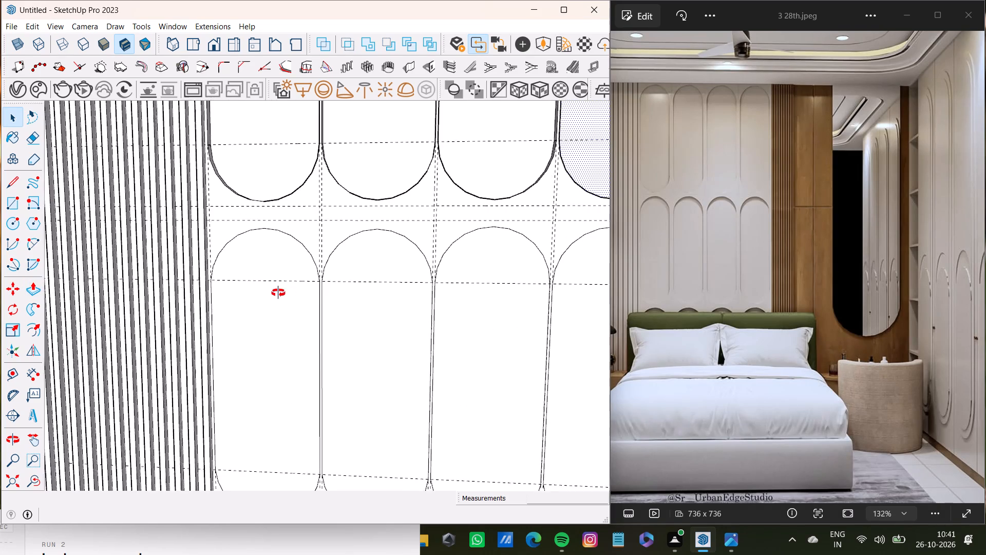
middle_drag(278, 293, 257, 286)
key(space)
click(275, 263)
key(p)
drag(275, 263, 276, 254)
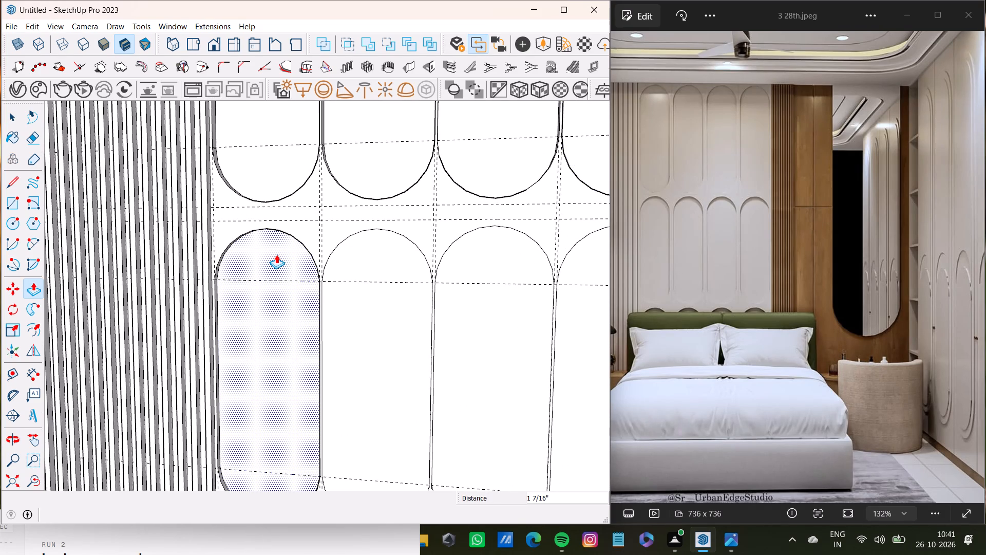
drag(276, 254, 277, 254)
scroll(274, 259, down, 3)
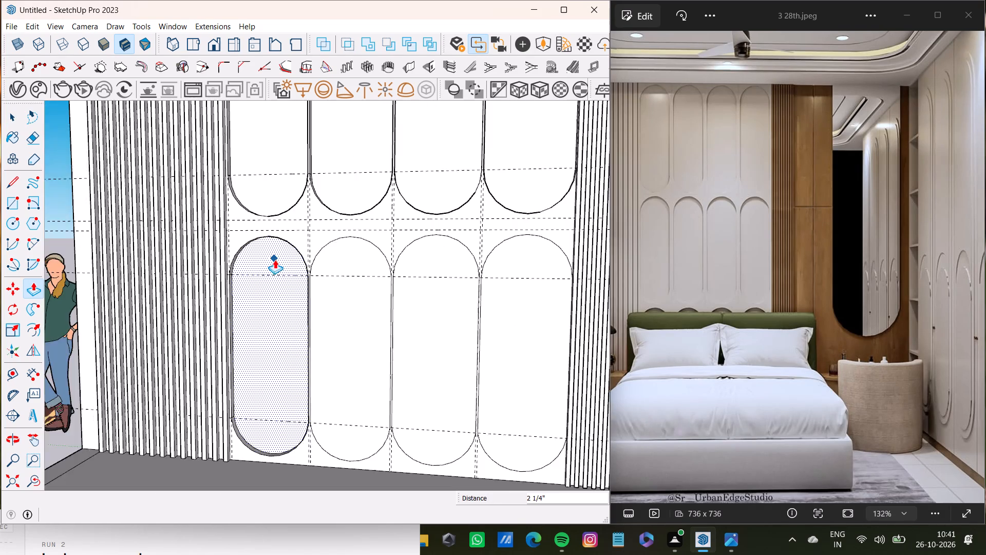
Recess the second arched panel of the bottom row about 1 5/16" into the wall.
shift+middle_drag(275, 260, 187, 262)
key(space)
click(288, 265)
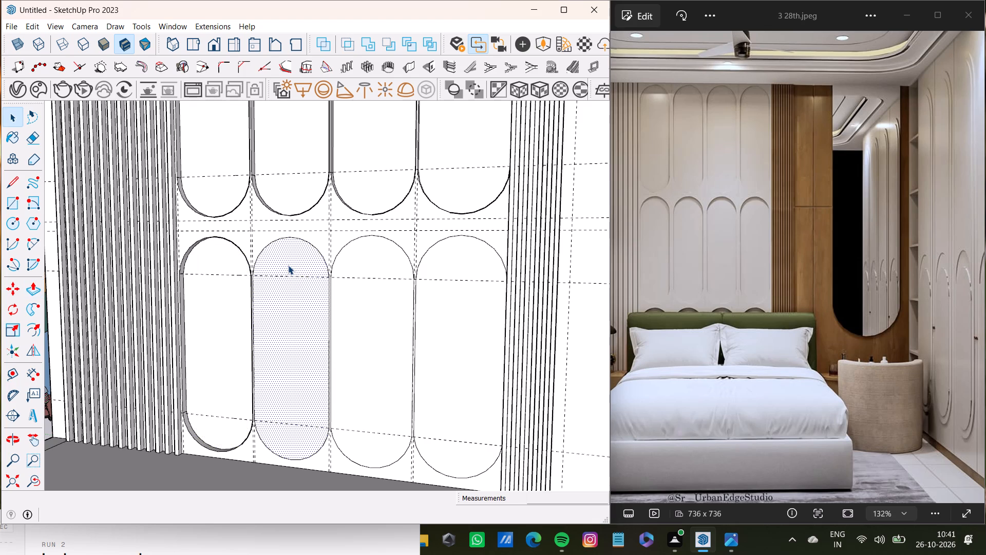
key(p)
click(276, 301)
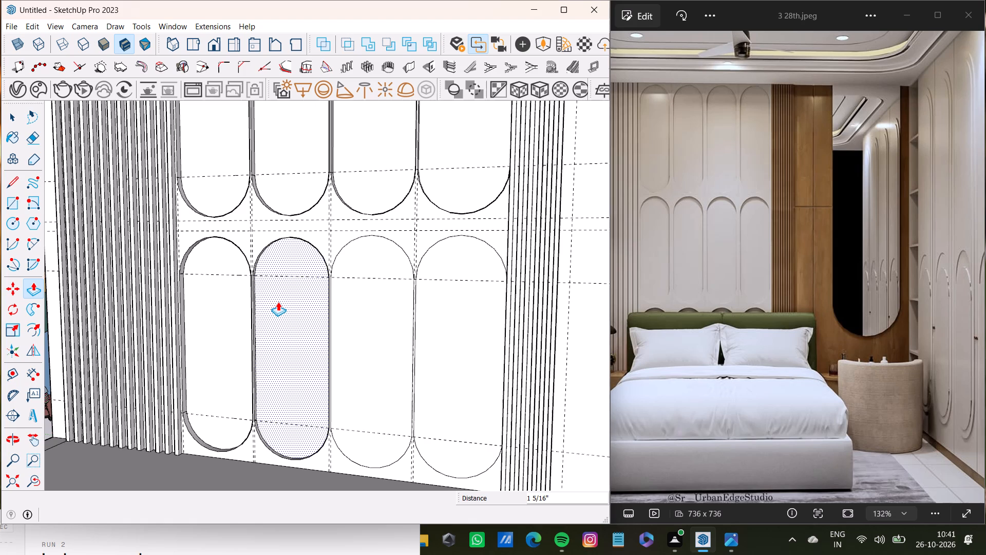
Recess the third arched panel of the bottom row about 1 15/16" into the wall.
key(space)
click(358, 328)
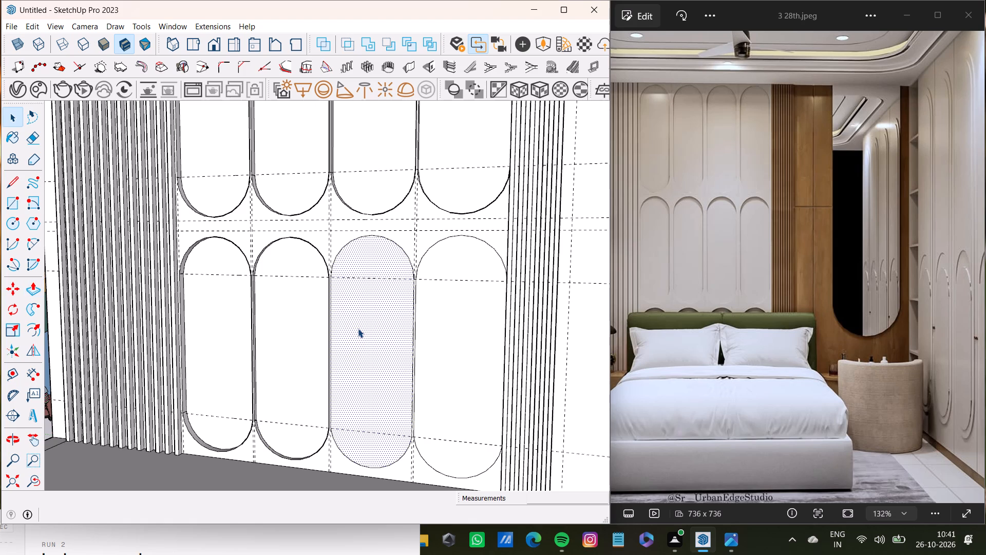
key(p)
scroll(353, 357, up, 6)
middle_click(340, 394)
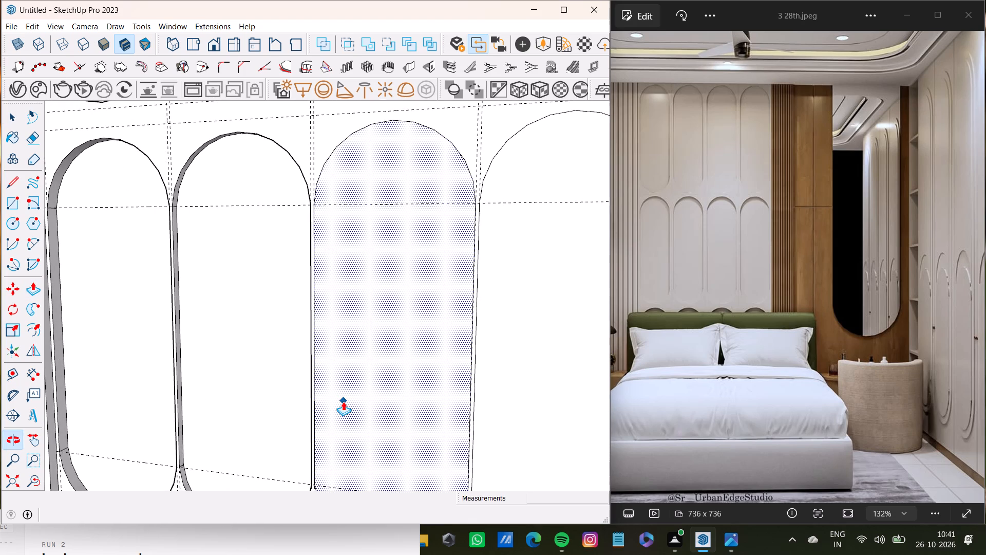
drag(348, 399, 352, 397)
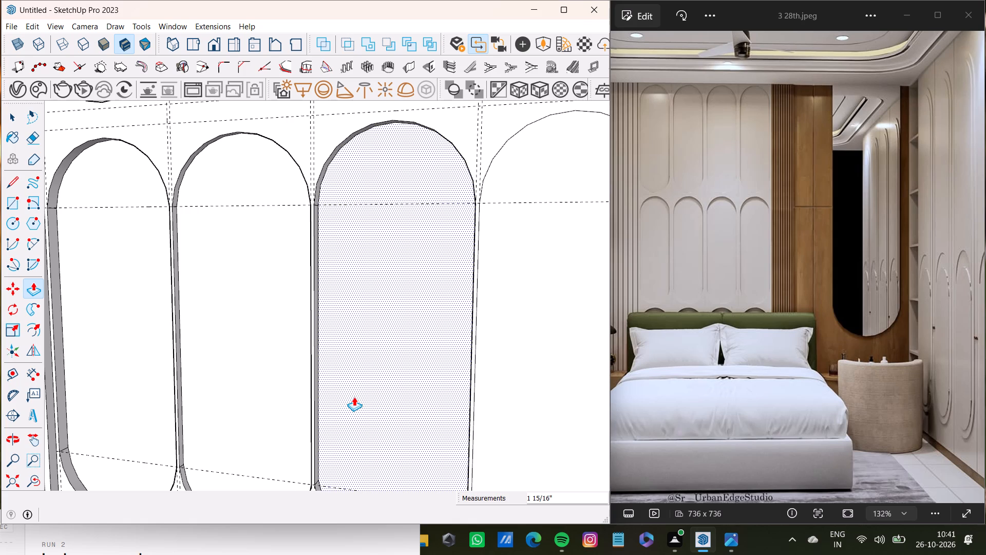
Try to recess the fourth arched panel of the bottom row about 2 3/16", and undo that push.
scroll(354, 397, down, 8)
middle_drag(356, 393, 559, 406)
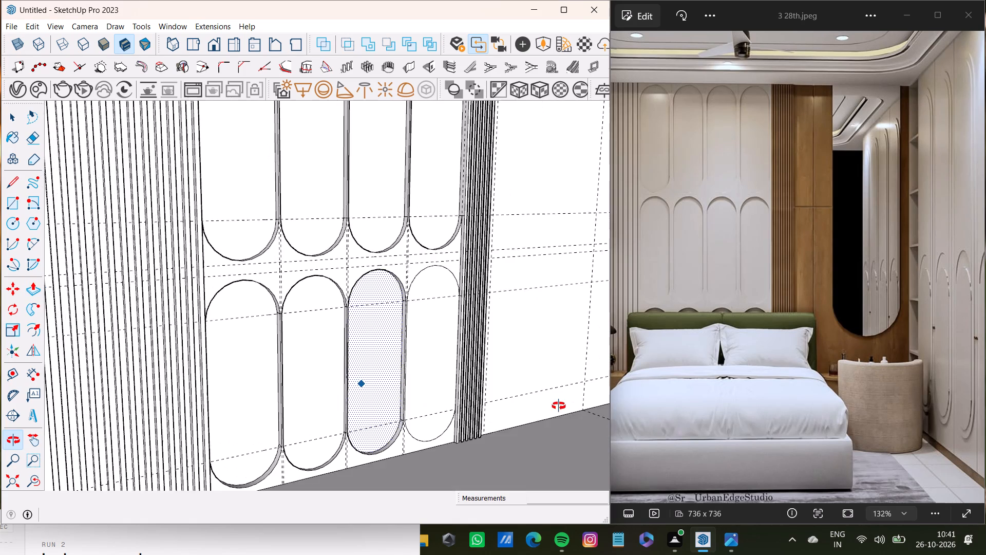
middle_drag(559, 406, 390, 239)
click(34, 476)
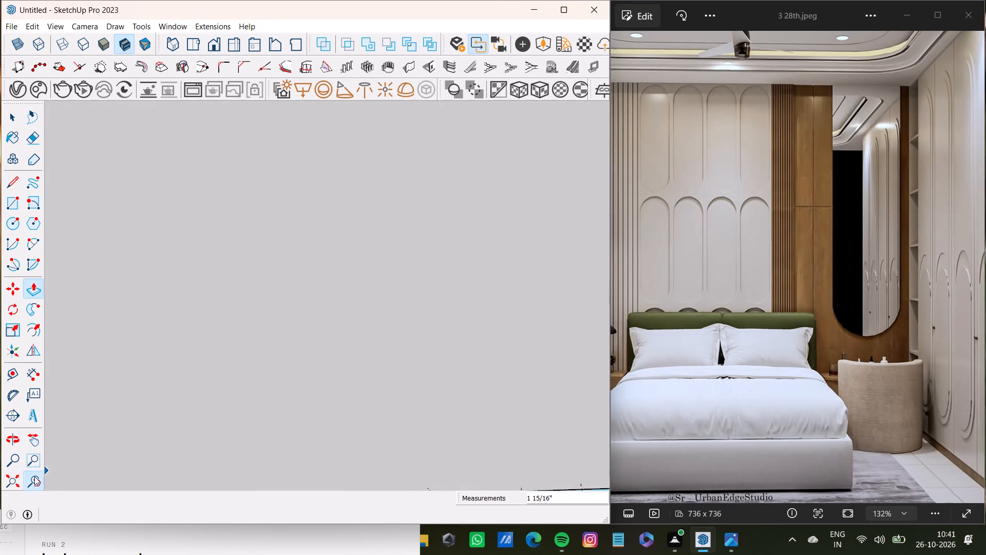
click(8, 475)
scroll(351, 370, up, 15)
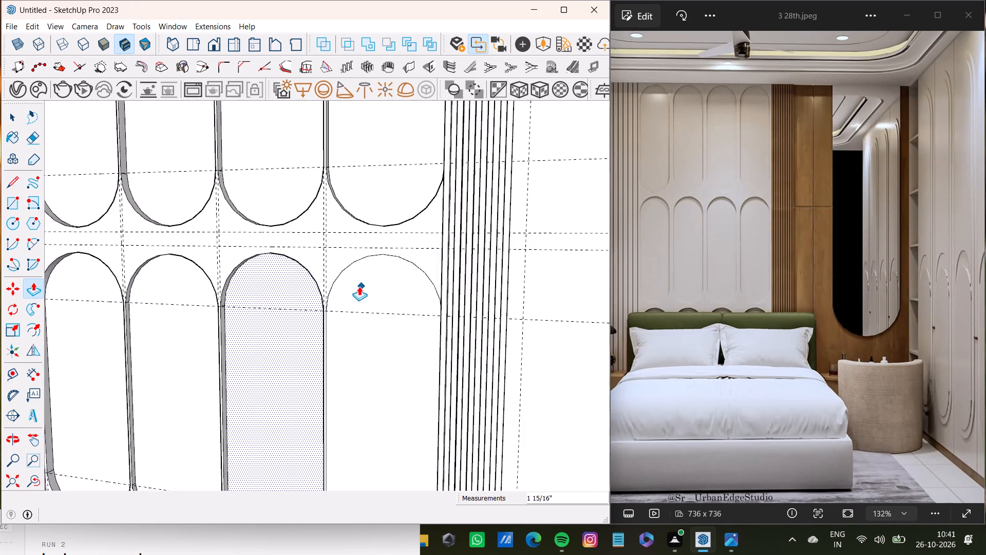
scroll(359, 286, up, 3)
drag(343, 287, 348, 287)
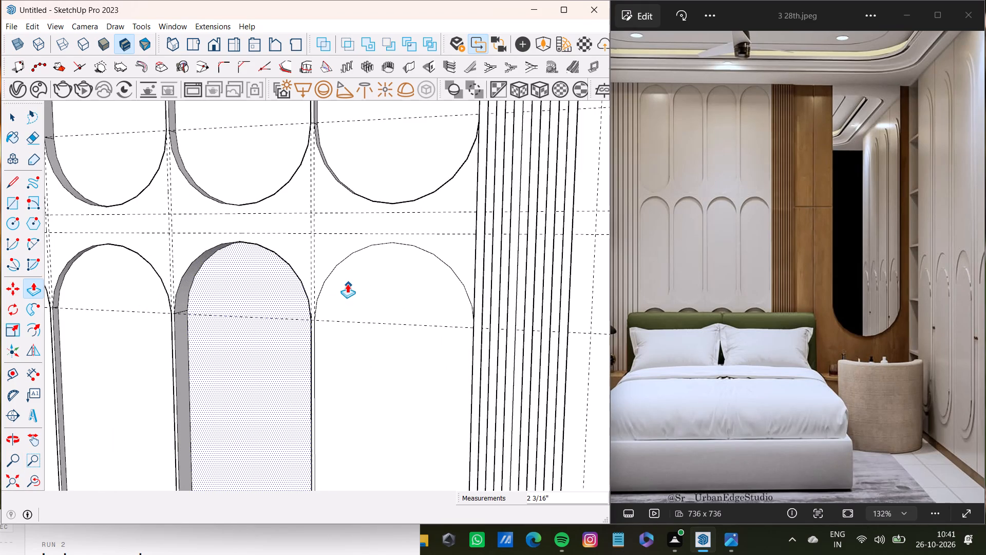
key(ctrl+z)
Recess the fourth arched panel of the bottom row, beside the narrow slat group, slightly into the wall.
drag(331, 325, 337, 326)
key(space)
Delete the vertical guide line just outside the narrow slat group.
scroll(302, 328, down, 17)
middle_drag(339, 263, 356, 265)
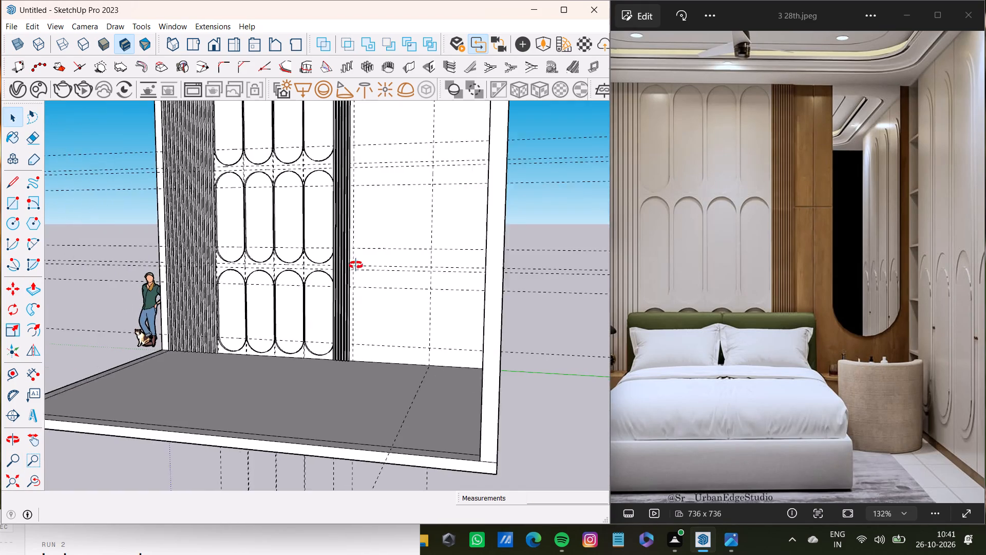
middle_drag(356, 265, 487, 279)
scroll(360, 215, down, 13)
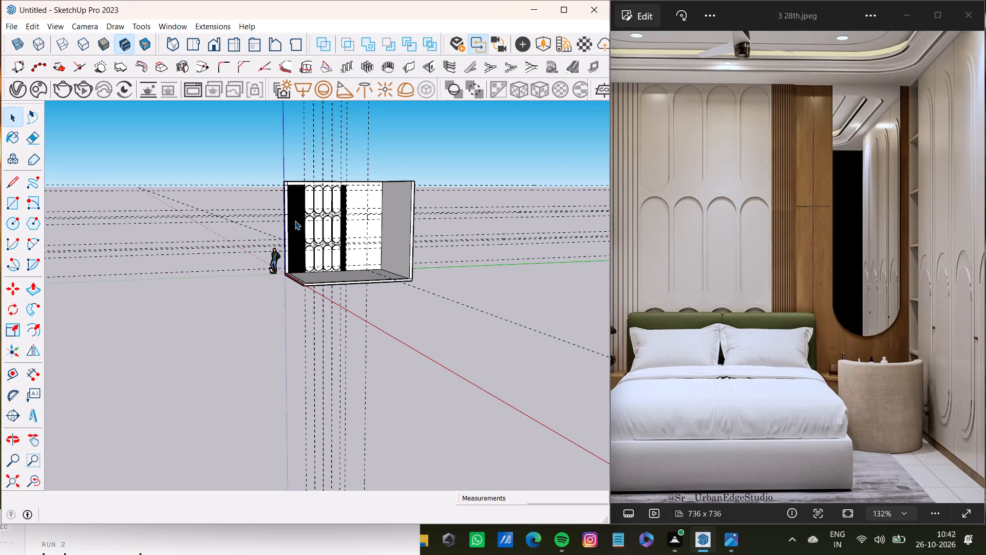
scroll(331, 321, up, 18)
scroll(352, 143, up, 1)
shift+middle_drag(352, 143, 336, 320)
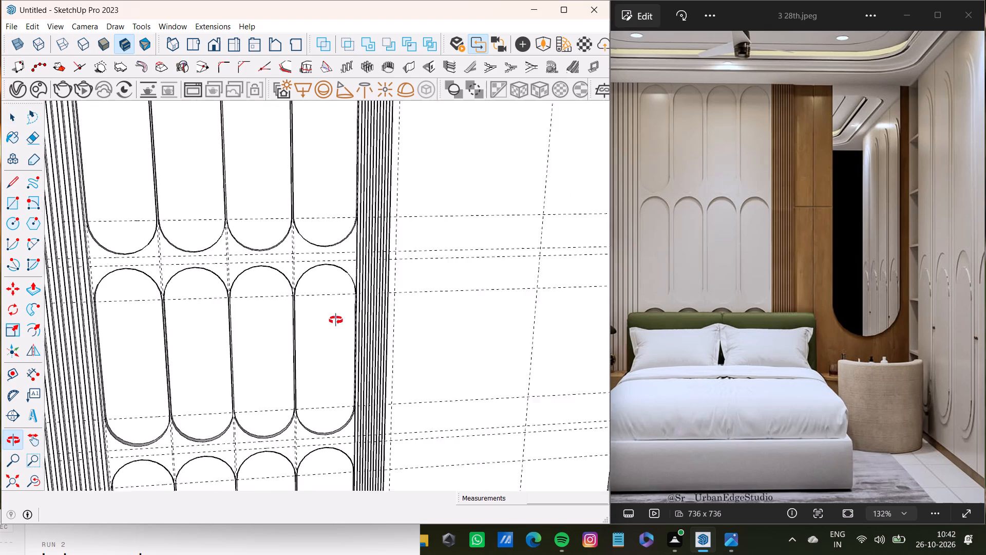
shift+middle_drag(336, 320, 282, 355)
scroll(388, 262, down, 5)
shift+middle_drag(393, 224, 370, 330)
key(space)
scroll(380, 264, up, 3)
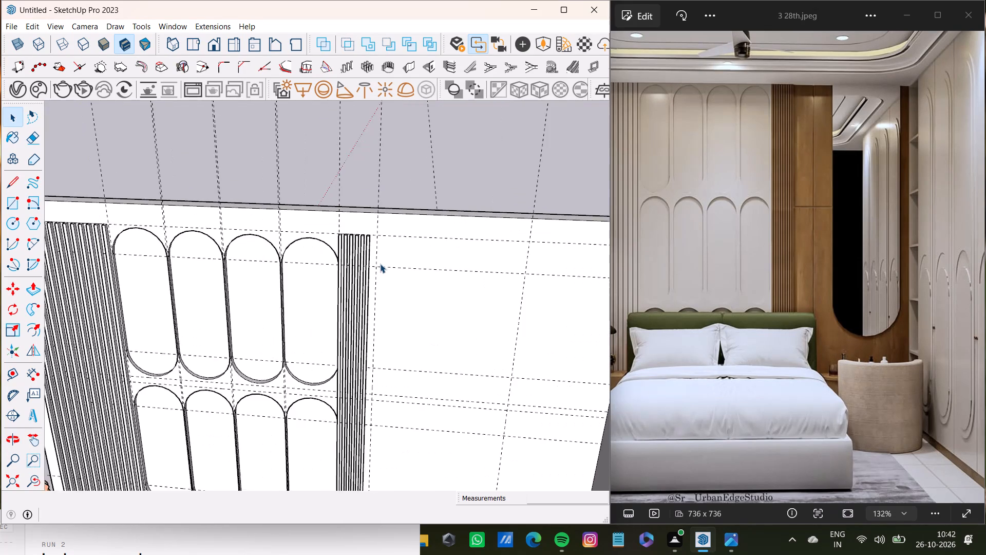
scroll(381, 263, up, 6)
click(372, 252)
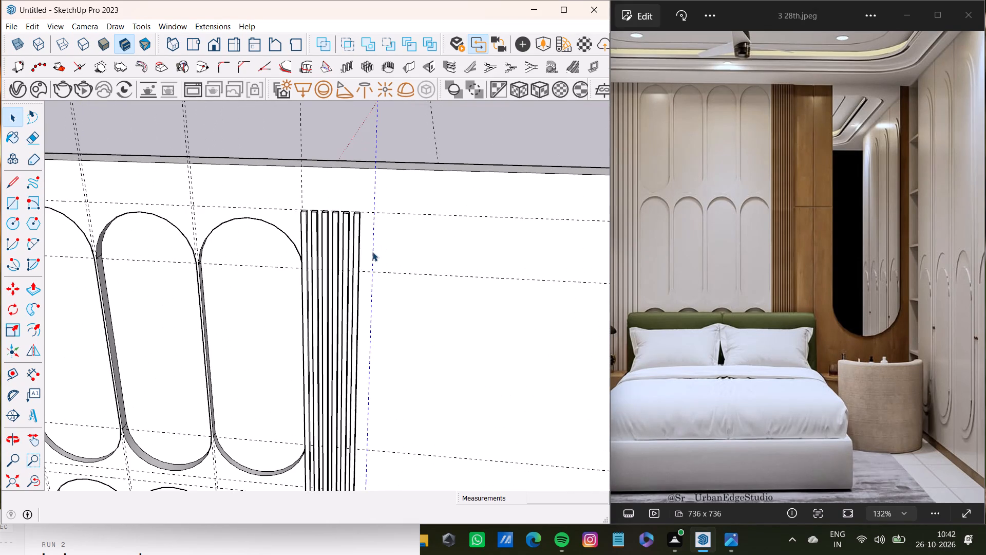
key(Delete)
Start the Tape Measure near the top of the narrow slat group's outermost slat.
key(t)
scroll(372, 249, up, 2)
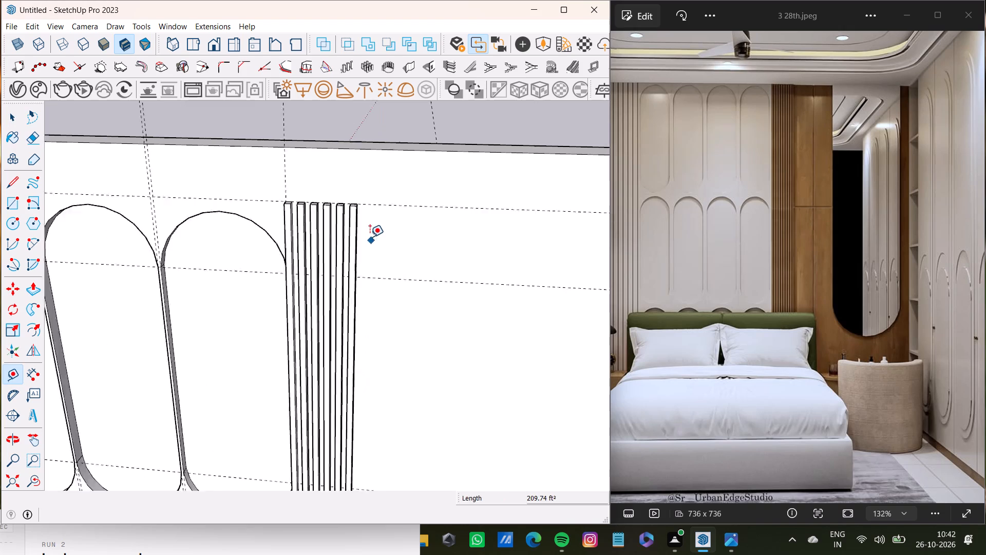
scroll(370, 237, up, 7)
scroll(336, 189, up, 2)
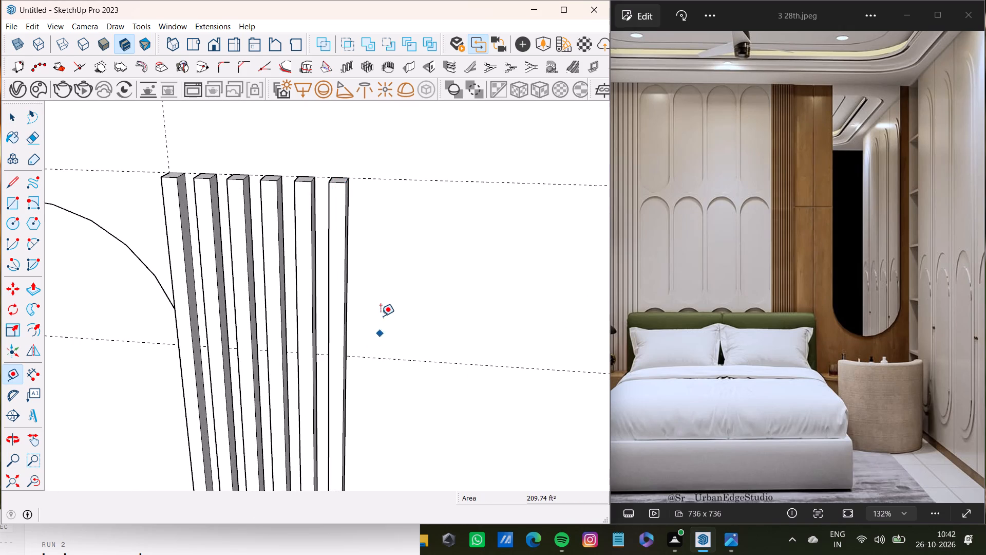
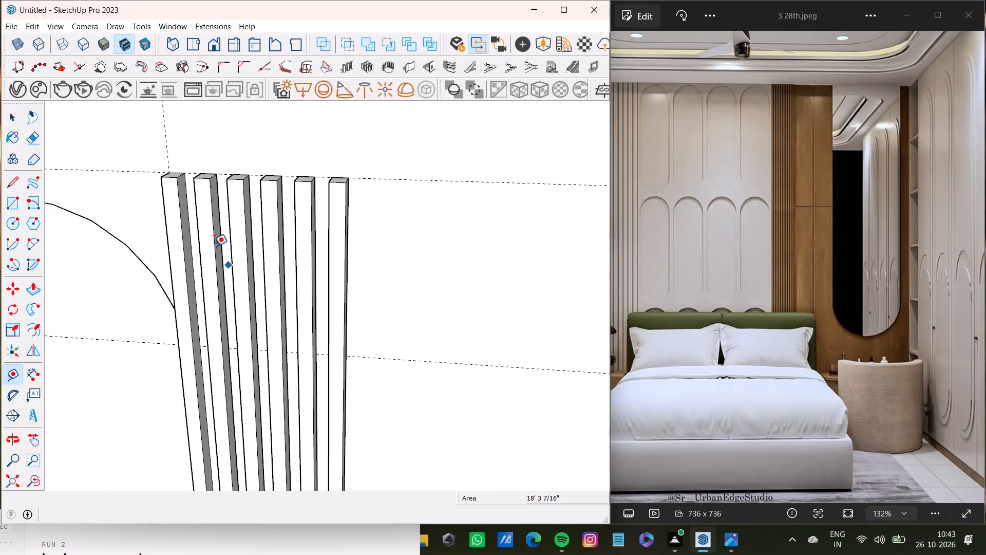
Measure from the outer edge of the narrow group's outermost slat across the plain wall to the vertical guide line.
scroll(214, 220, up, 8)
scroll(510, 242, down, 9)
shift+middle_drag(390, 242, 275, 266)
scroll(282, 258, up, 8)
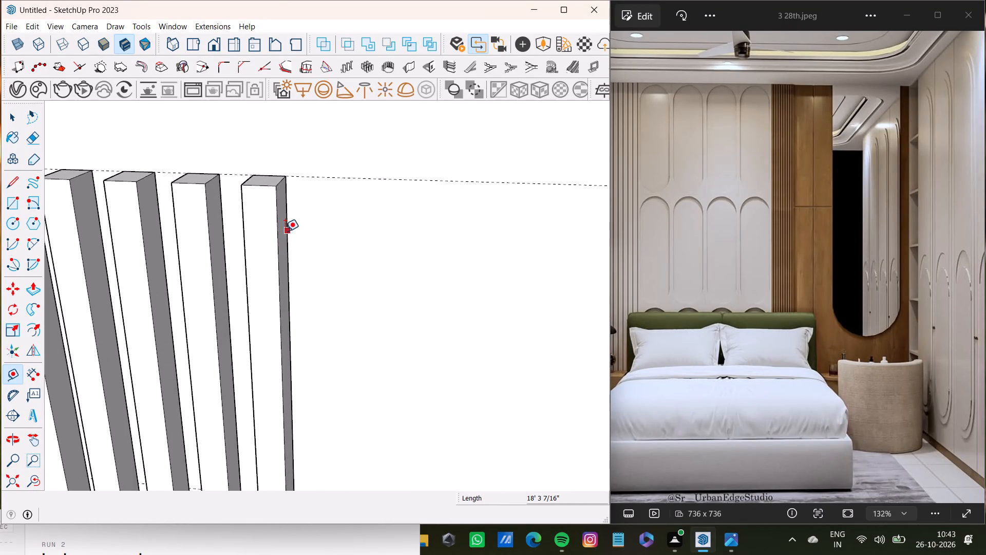
scroll(285, 231, up, 3)
click(285, 232)
scroll(359, 236, down, 15)
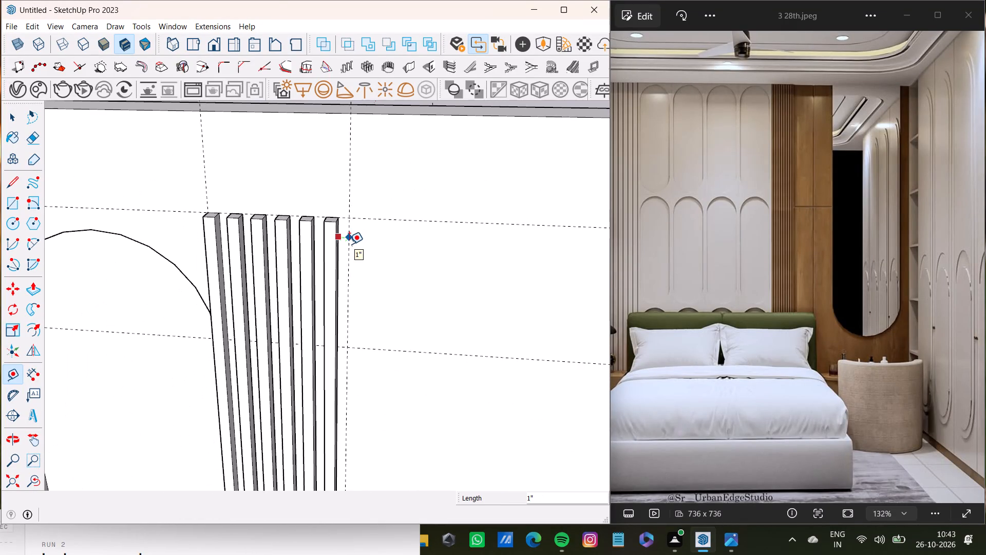
scroll(349, 244, down, 4)
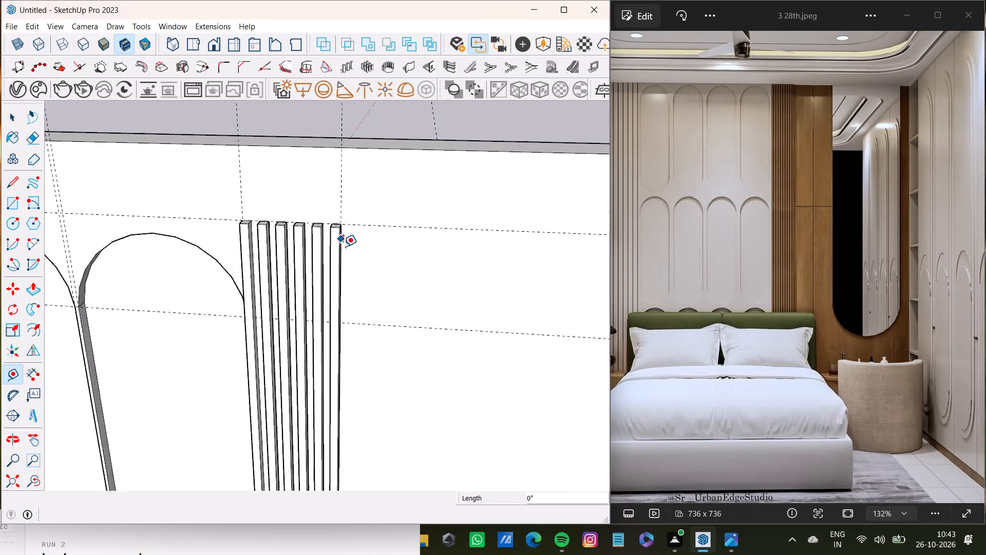
scroll(343, 247, down, 2)
shift+middle_drag(335, 280, 368, 316)
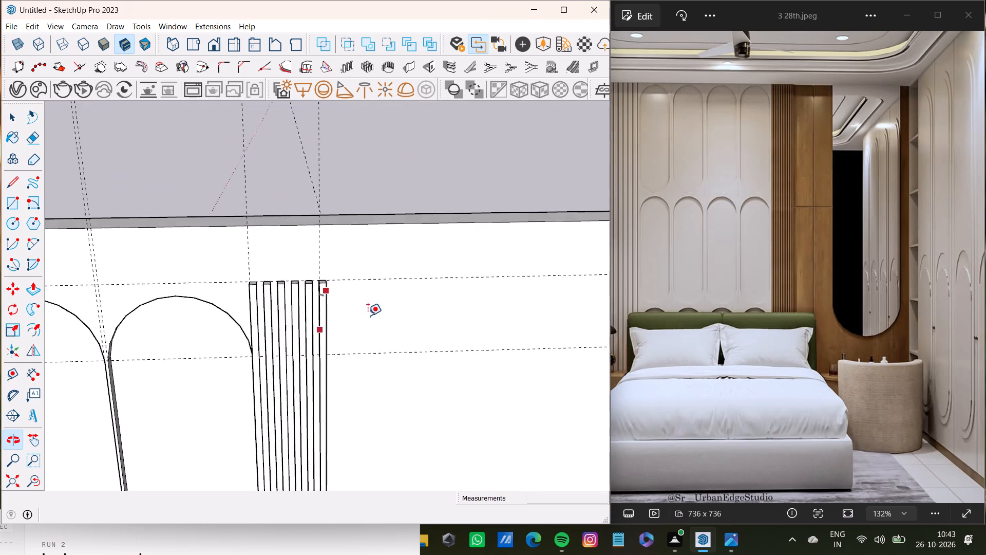
shift+middle_drag(368, 316, 367, 316)
scroll(378, 312, down, 12)
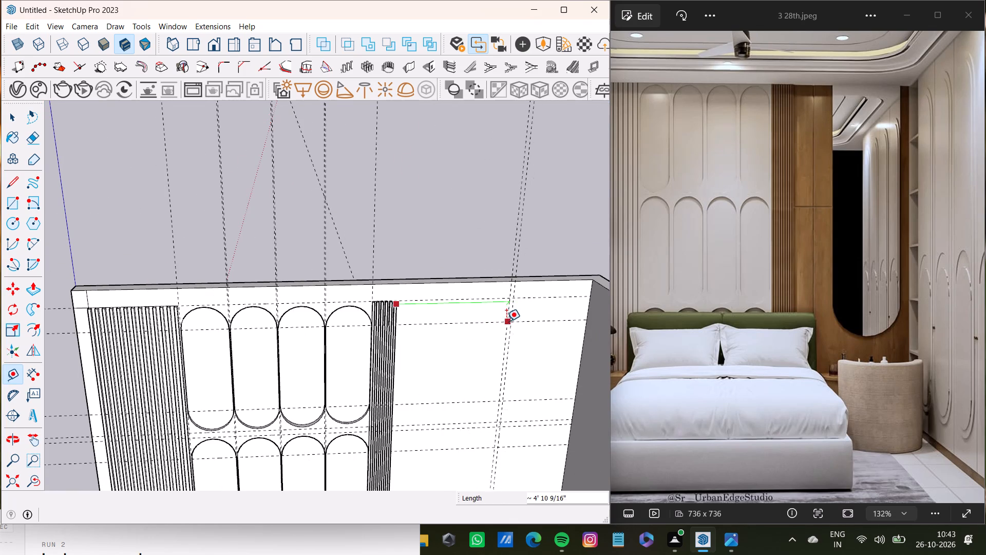
click(510, 318)
key(space)
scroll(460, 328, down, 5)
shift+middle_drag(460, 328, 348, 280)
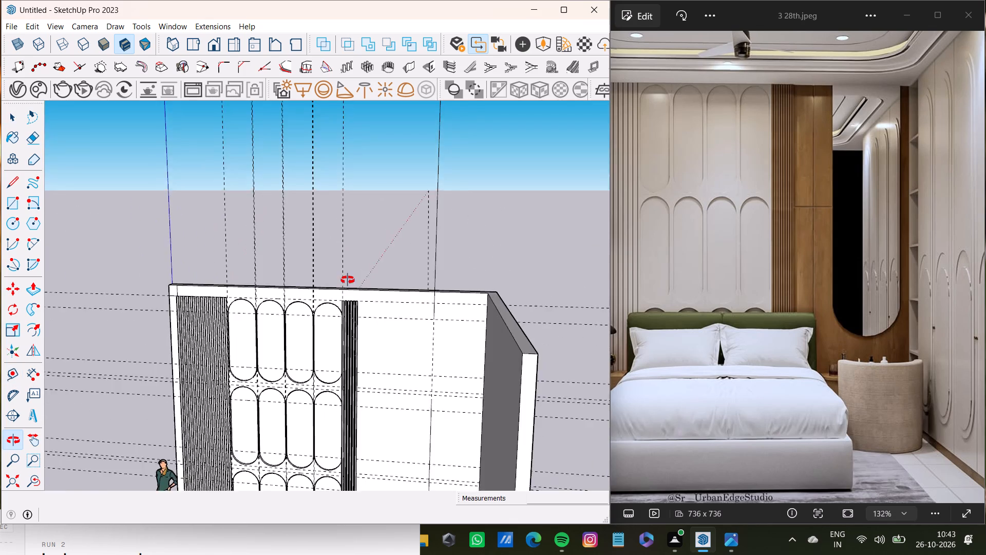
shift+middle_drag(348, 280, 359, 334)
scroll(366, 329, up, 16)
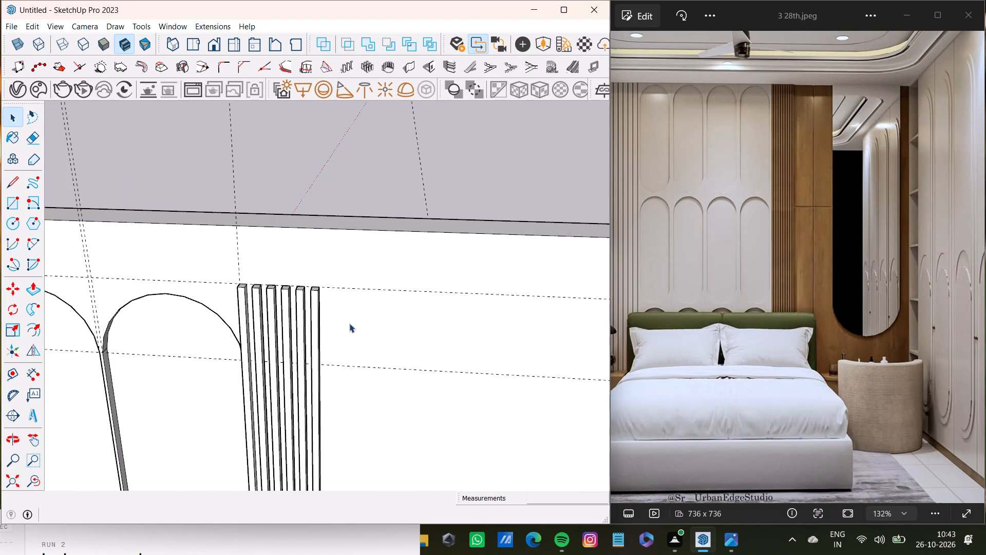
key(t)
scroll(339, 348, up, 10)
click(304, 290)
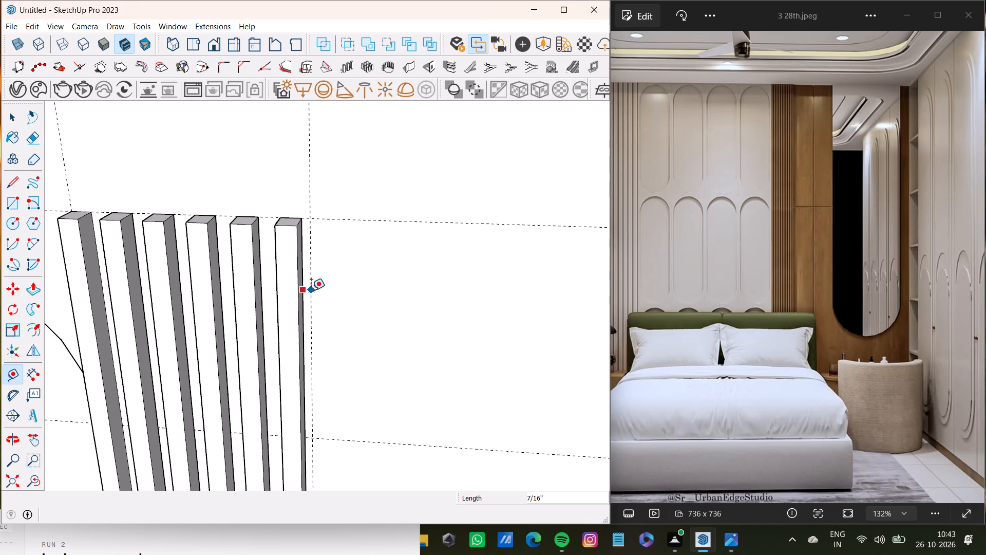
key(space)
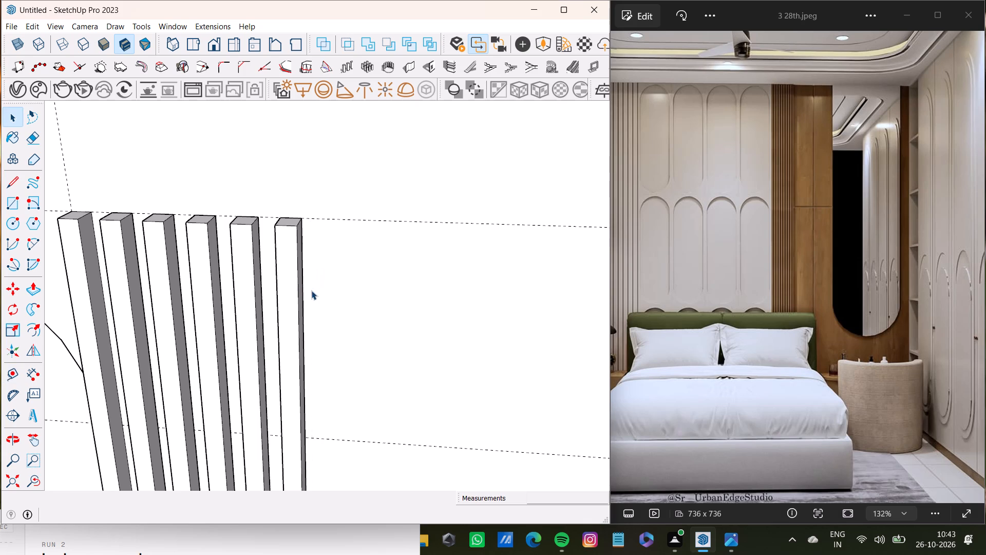
Draw a rectangle about 18' 3" by 5' on the plain wall, from the outermost narrow slat's top corner to the vertical guide at the floor.
key(r)
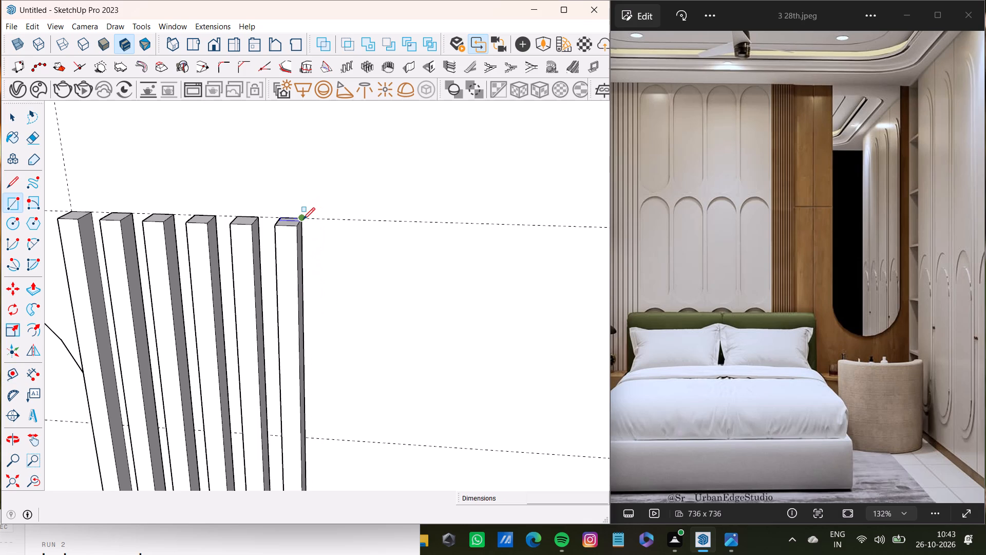
scroll(306, 218, up, 6)
middle_drag(308, 218, 259, 209)
scroll(385, 243, up, 3)
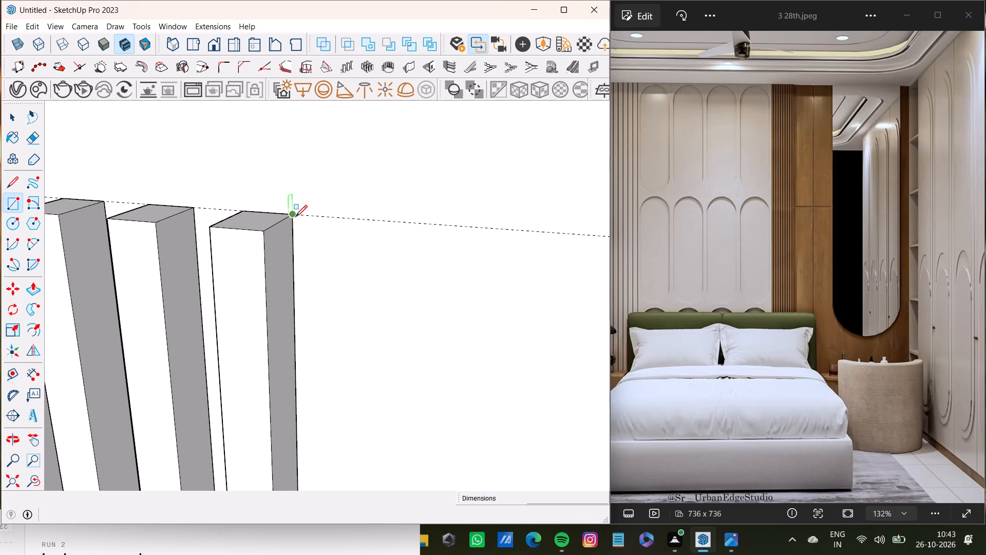
click(296, 216)
scroll(347, 323, down, 4)
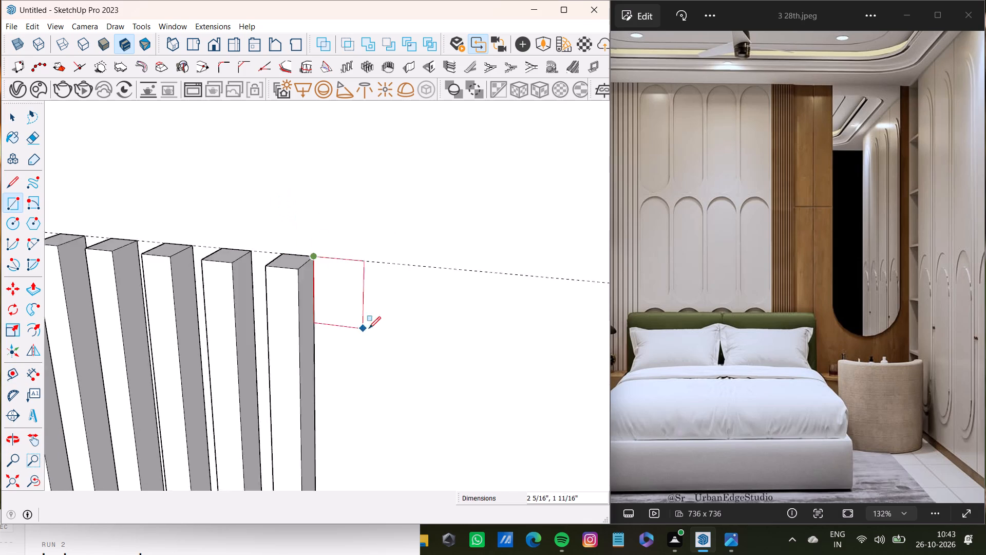
scroll(369, 328, down, 18)
shift+middle_drag(437, 393, 351, 203)
scroll(368, 280, down, 13)
shift+middle_drag(430, 365, 365, 177)
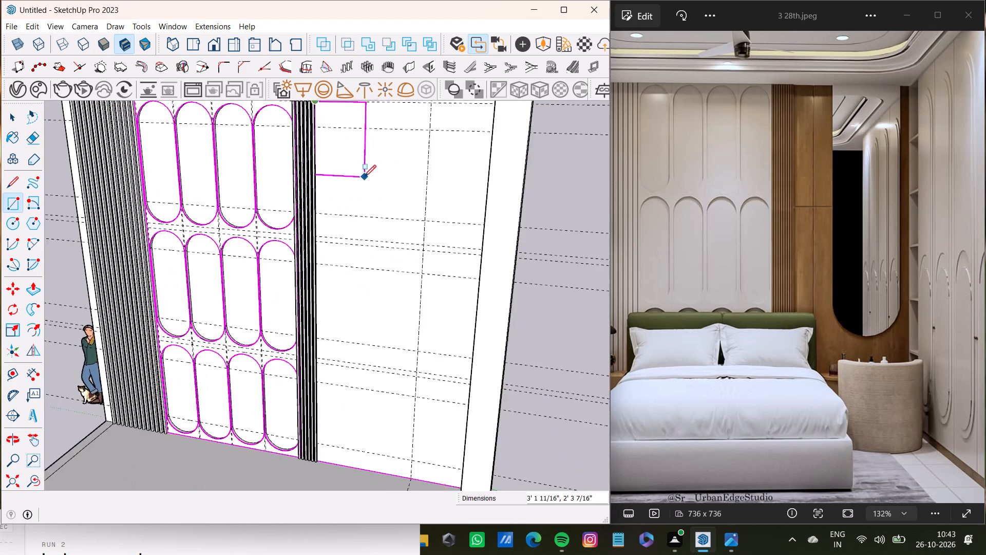
scroll(386, 285, down, 3)
middle_drag(389, 304, 447, 309)
scroll(414, 351, up, 12)
scroll(406, 435, down, 3)
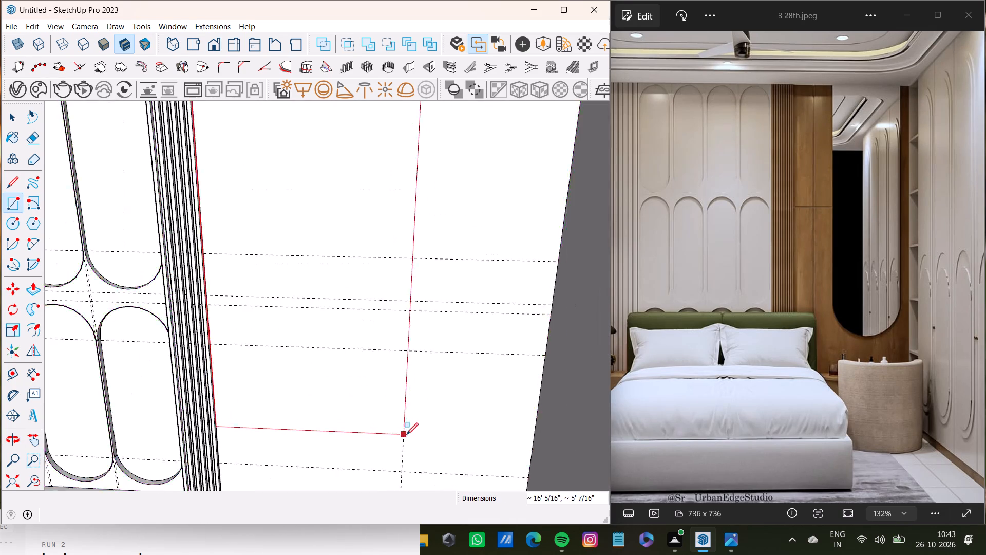
shift+middle_drag(406, 435, 427, 390)
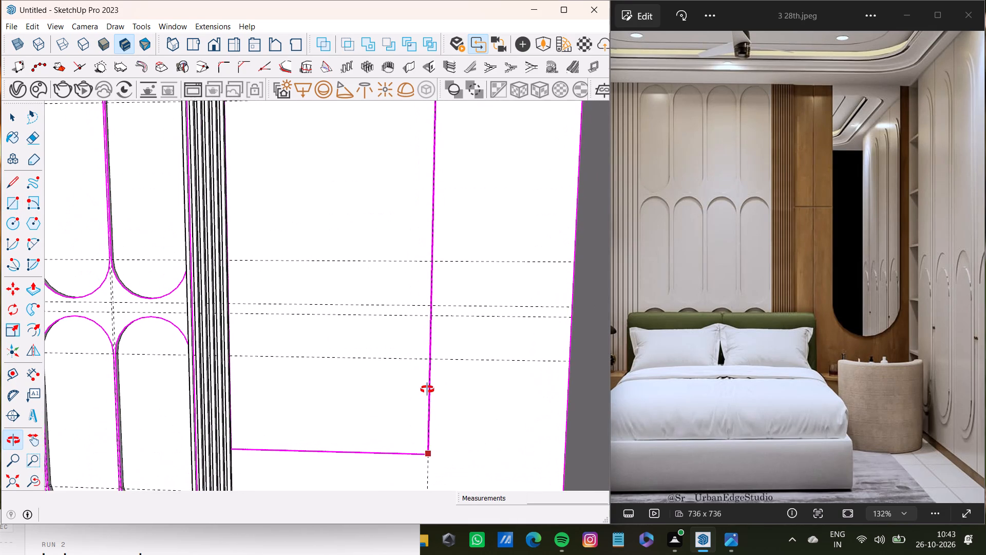
shift+middle_drag(427, 390, 417, 311)
scroll(401, 381, up, 3)
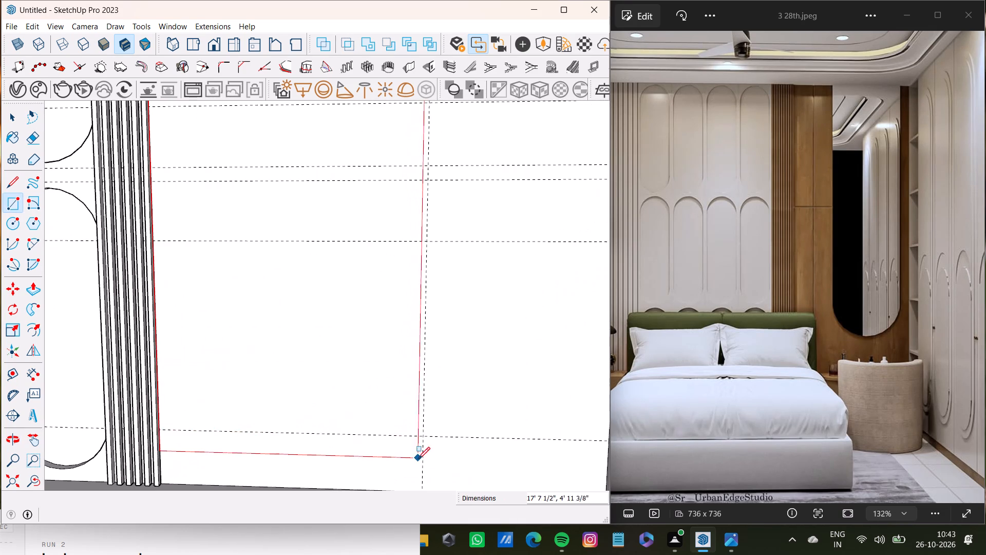
scroll(418, 465, down, 5)
shift+middle_drag(411, 443, 396, 401)
scroll(396, 404, up, 7)
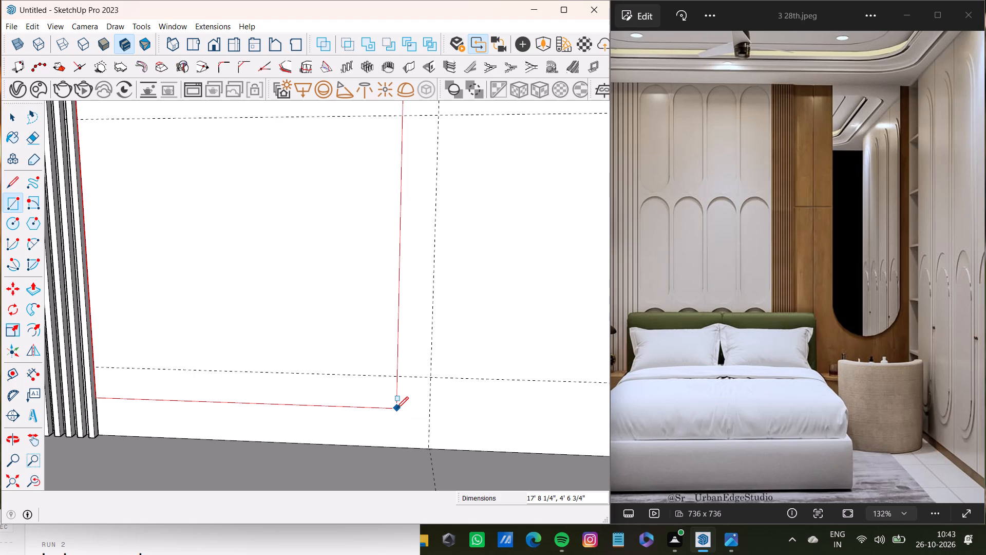
scroll(396, 409, down, 4)
scroll(413, 429, up, 7)
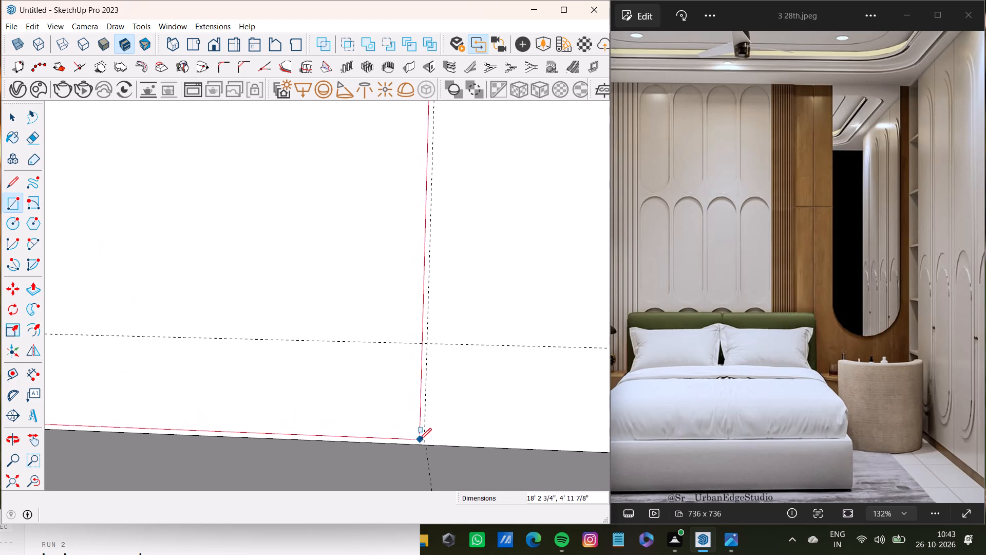
click(423, 443)
key(space)
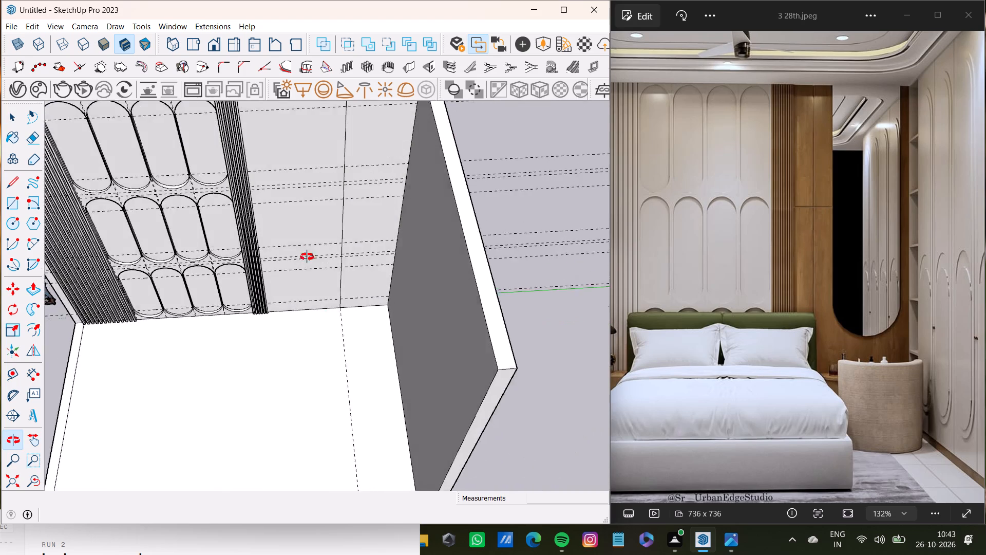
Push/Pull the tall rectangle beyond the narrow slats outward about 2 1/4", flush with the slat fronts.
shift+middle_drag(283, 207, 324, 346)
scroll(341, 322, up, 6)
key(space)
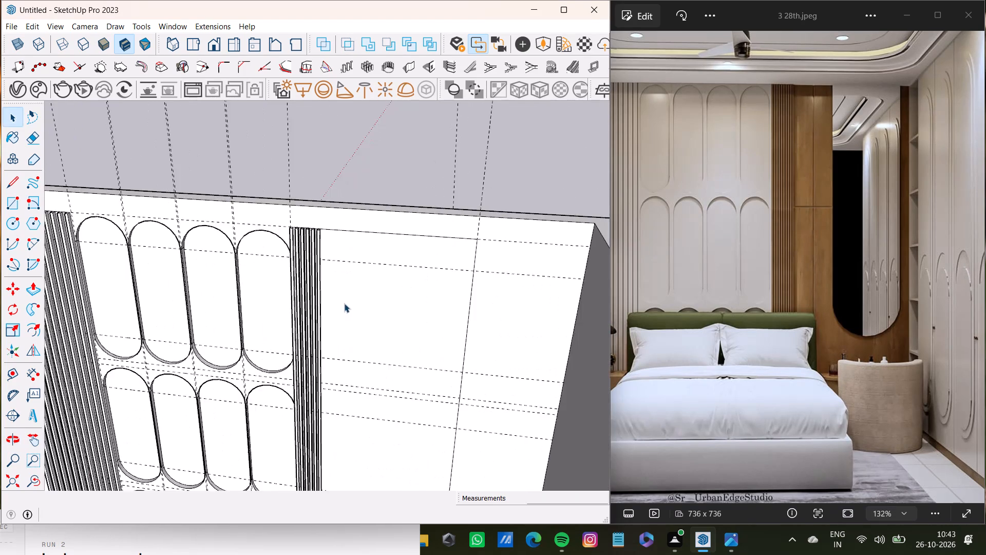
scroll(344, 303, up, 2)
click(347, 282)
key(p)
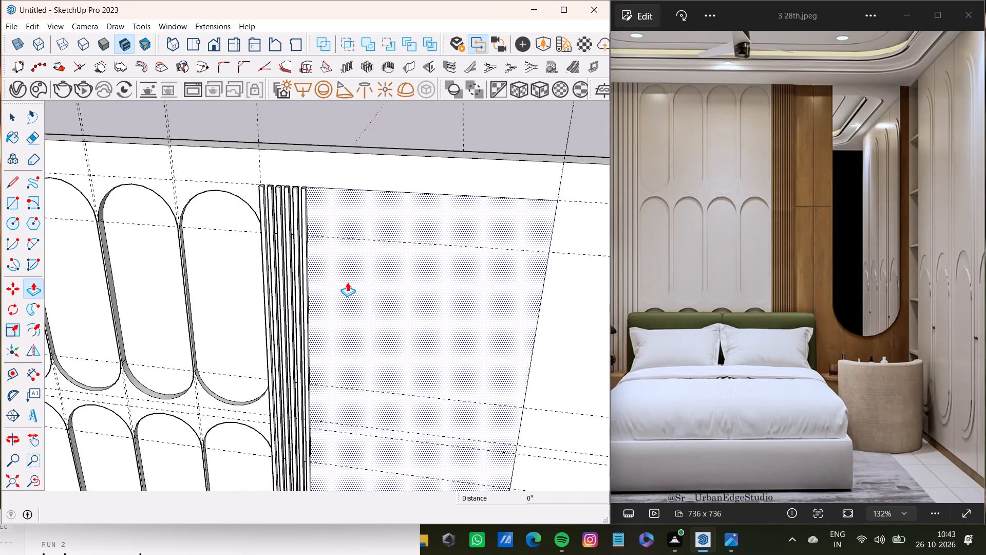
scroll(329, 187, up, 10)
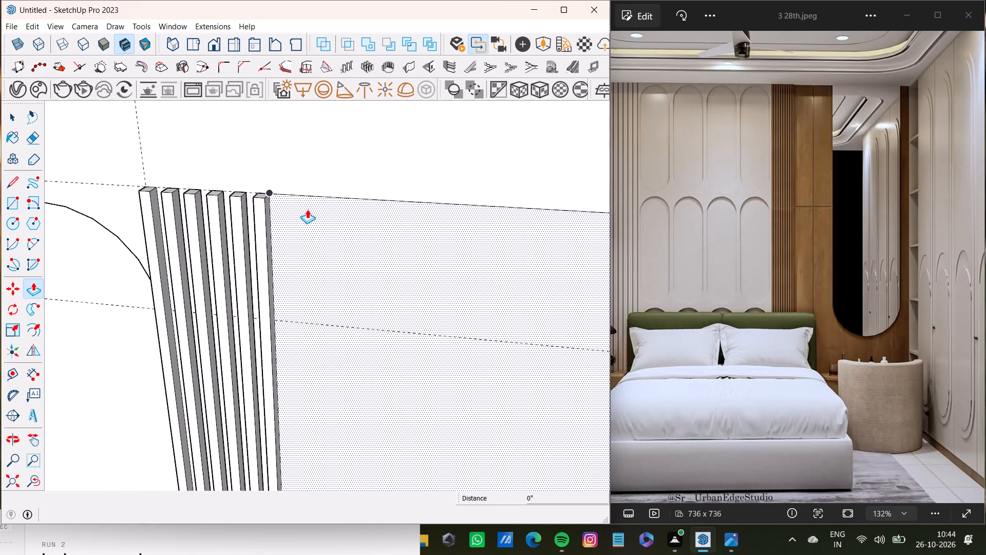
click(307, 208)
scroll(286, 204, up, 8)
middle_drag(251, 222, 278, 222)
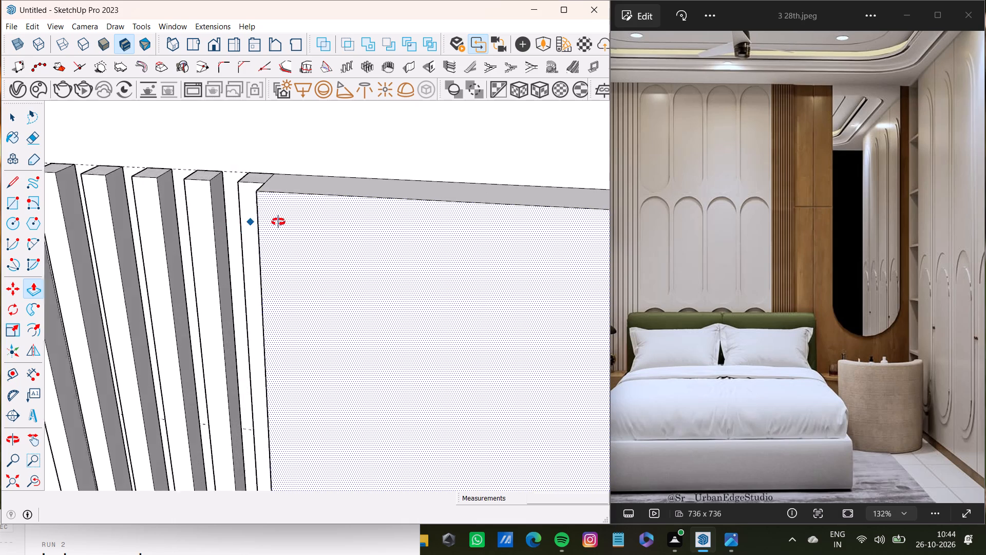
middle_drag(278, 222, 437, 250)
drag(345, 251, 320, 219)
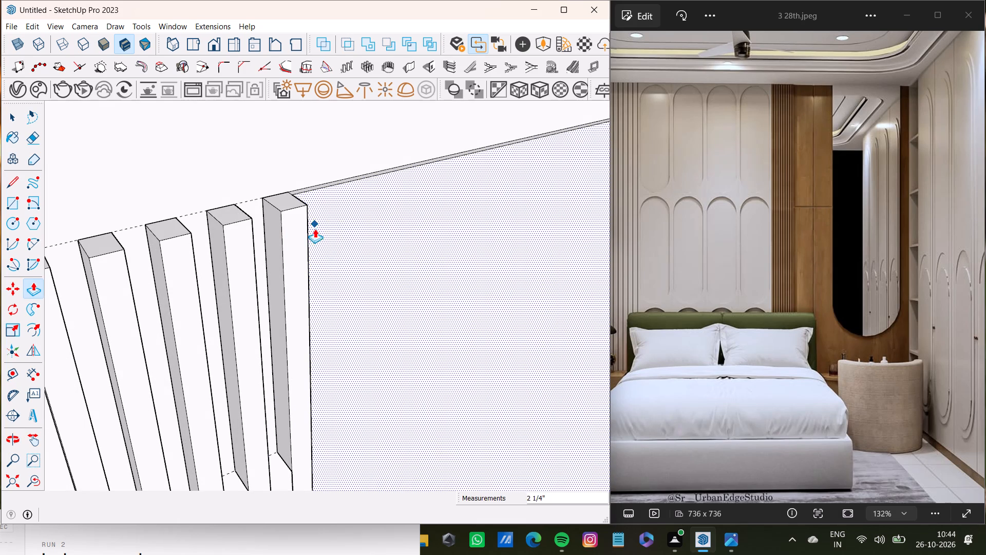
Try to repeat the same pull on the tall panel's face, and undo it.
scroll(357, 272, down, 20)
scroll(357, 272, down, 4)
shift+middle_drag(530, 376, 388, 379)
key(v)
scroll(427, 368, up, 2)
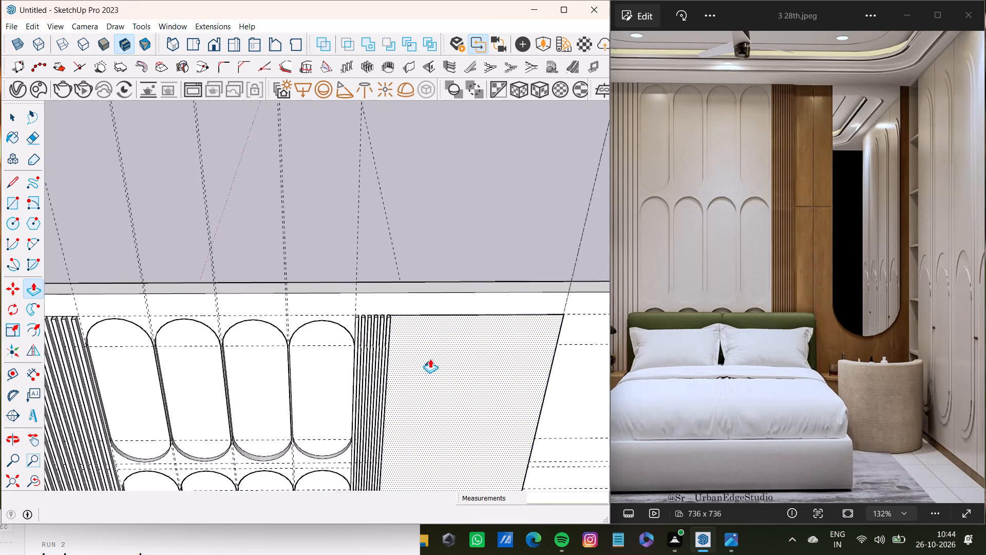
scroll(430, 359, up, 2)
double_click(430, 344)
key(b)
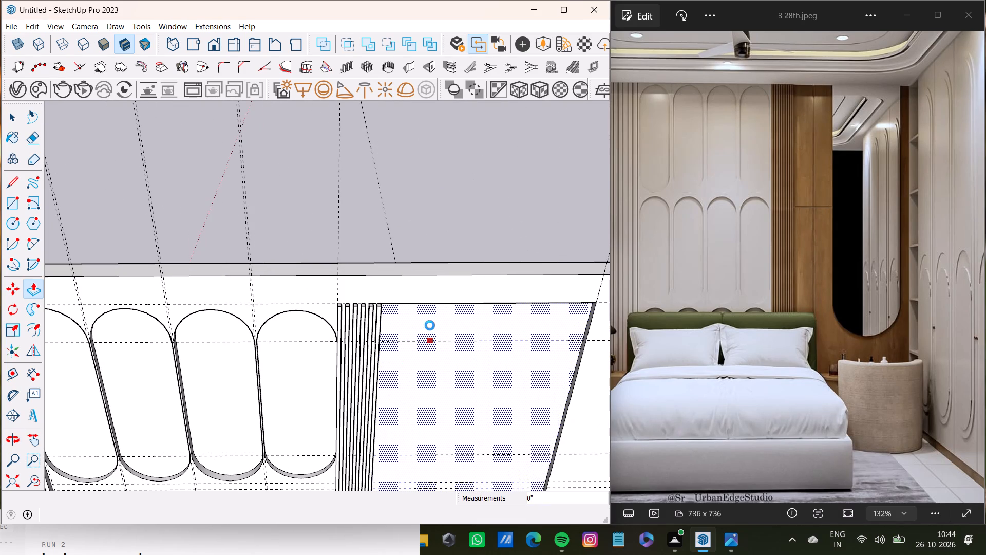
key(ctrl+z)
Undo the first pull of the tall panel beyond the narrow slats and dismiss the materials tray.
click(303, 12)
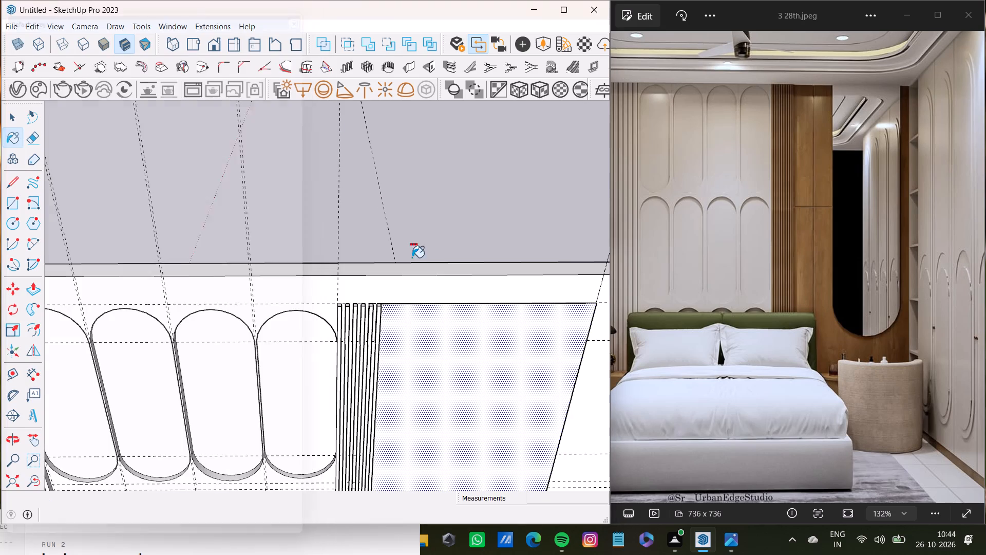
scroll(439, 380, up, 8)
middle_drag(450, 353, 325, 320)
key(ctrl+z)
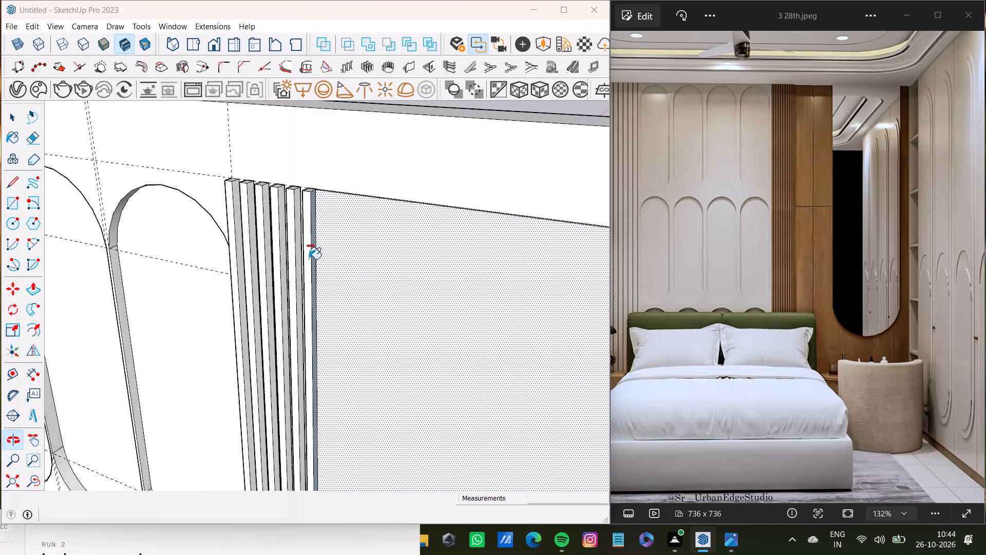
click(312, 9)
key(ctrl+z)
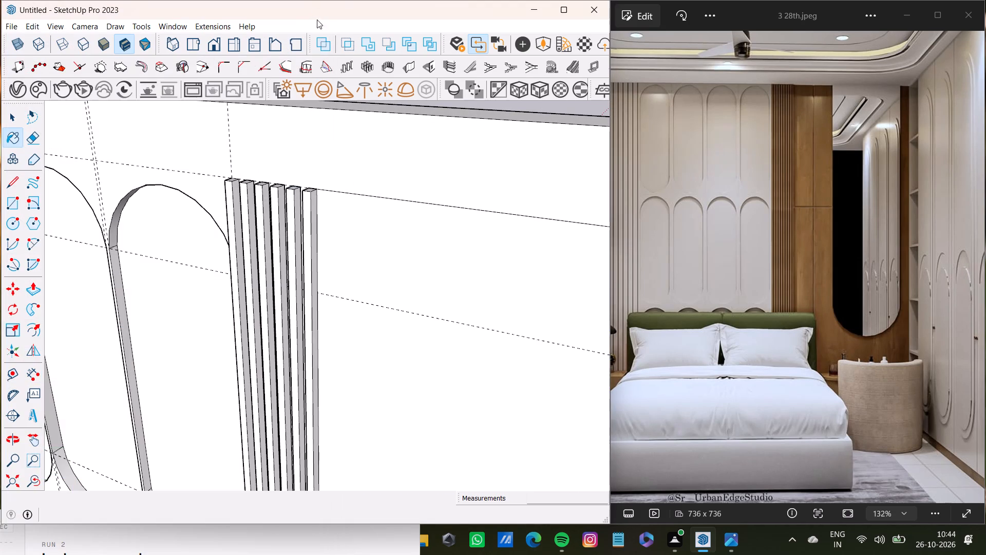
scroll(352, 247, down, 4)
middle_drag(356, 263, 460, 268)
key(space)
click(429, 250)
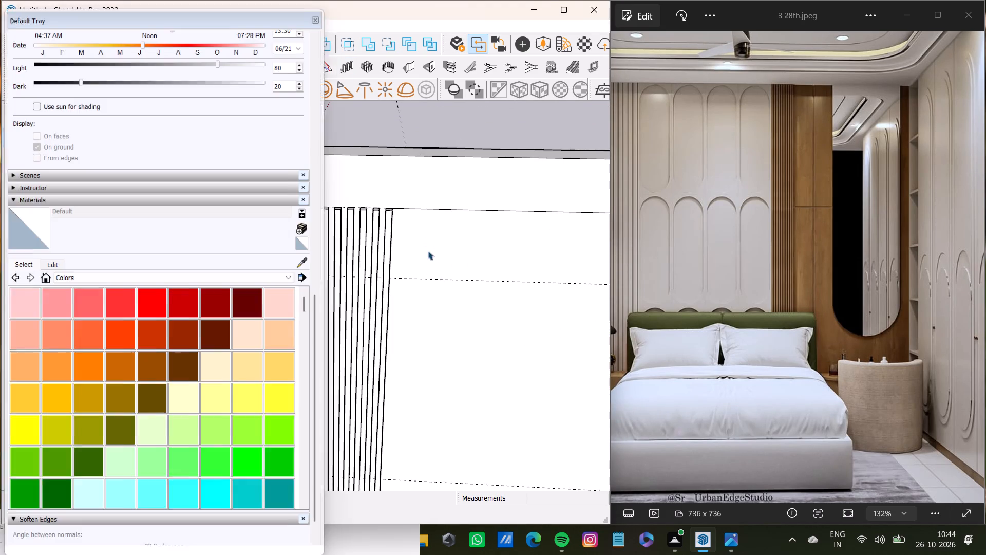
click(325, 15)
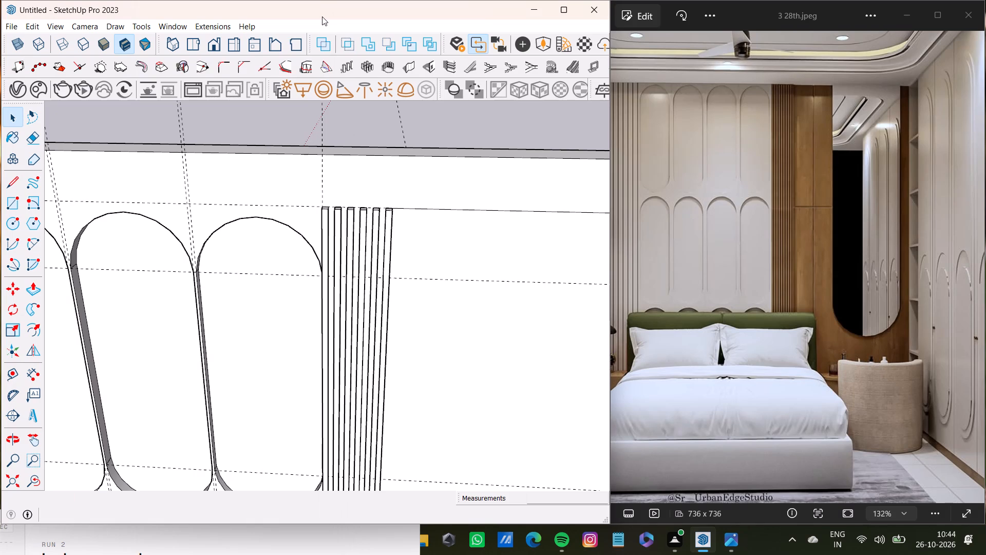
Push/Pull the tall rectangle beyond the narrow slats outward about 11/16".
scroll(321, 17, down, 9)
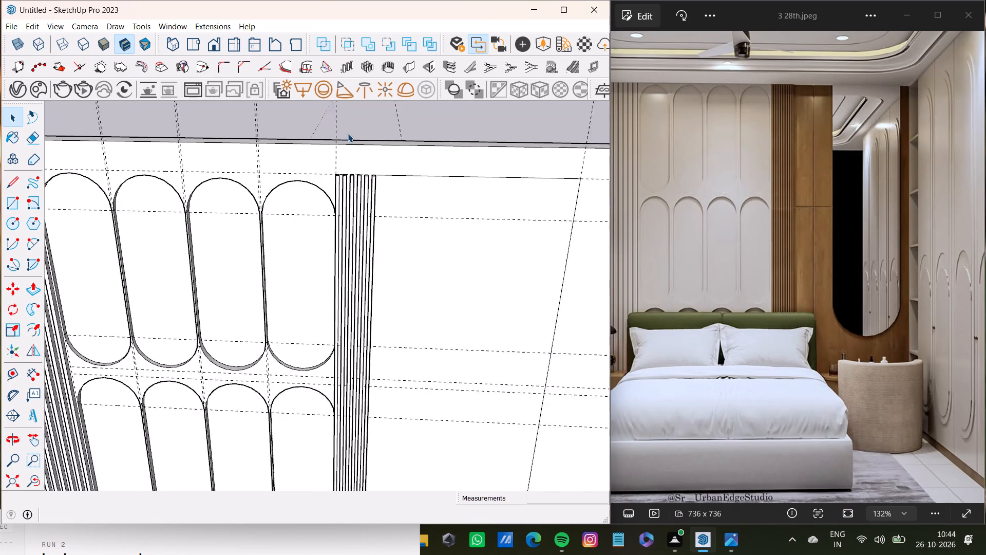
scroll(348, 133, down, 4)
shift+middle_drag(374, 129, 166, 149)
shift+scroll(166, 159, down, 1)
scroll(212, 210, up, 7)
shift+middle_drag(161, 172, 248, 235)
key(space)
click(223, 244)
double_click(223, 244)
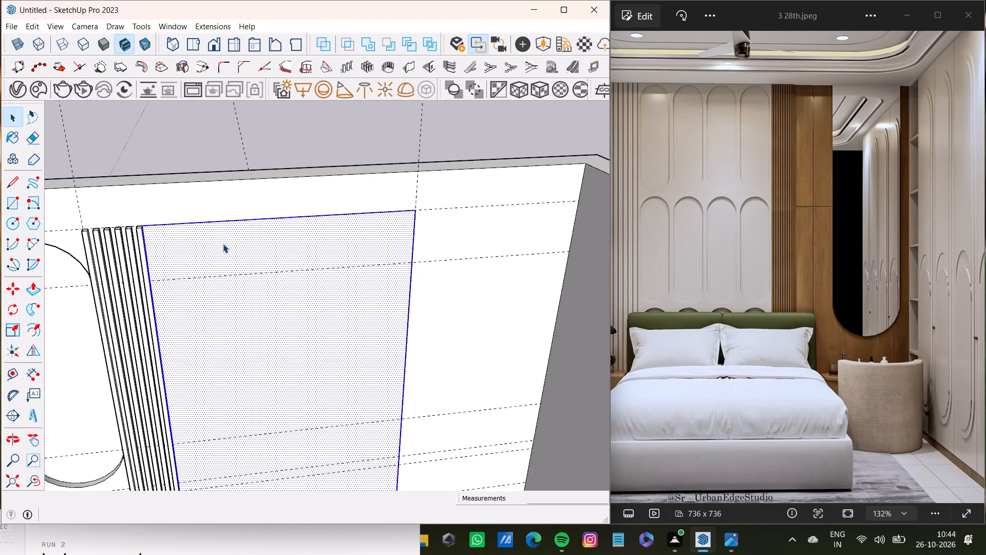
scroll(173, 239, up, 12)
middle_drag(173, 234, 149, 235)
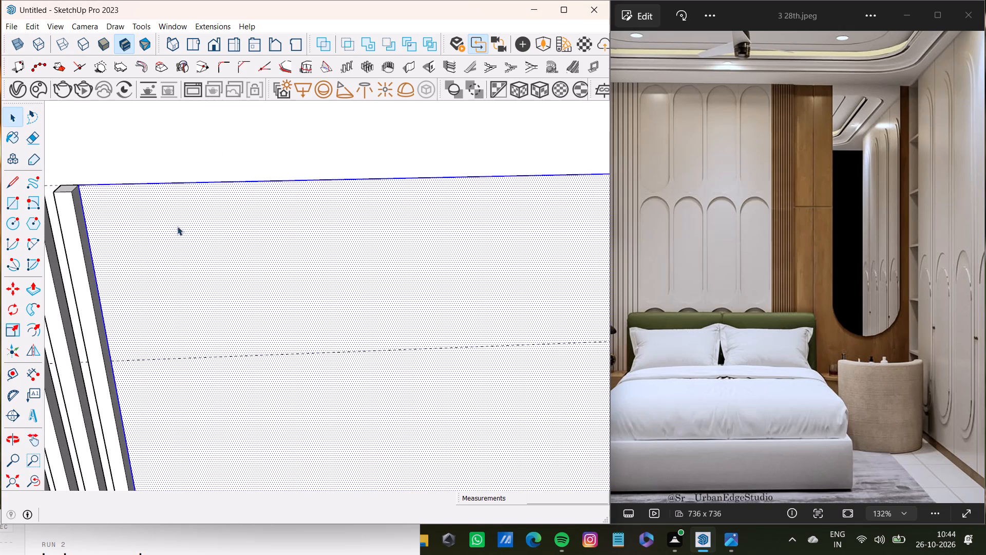
key(p)
click(176, 204)
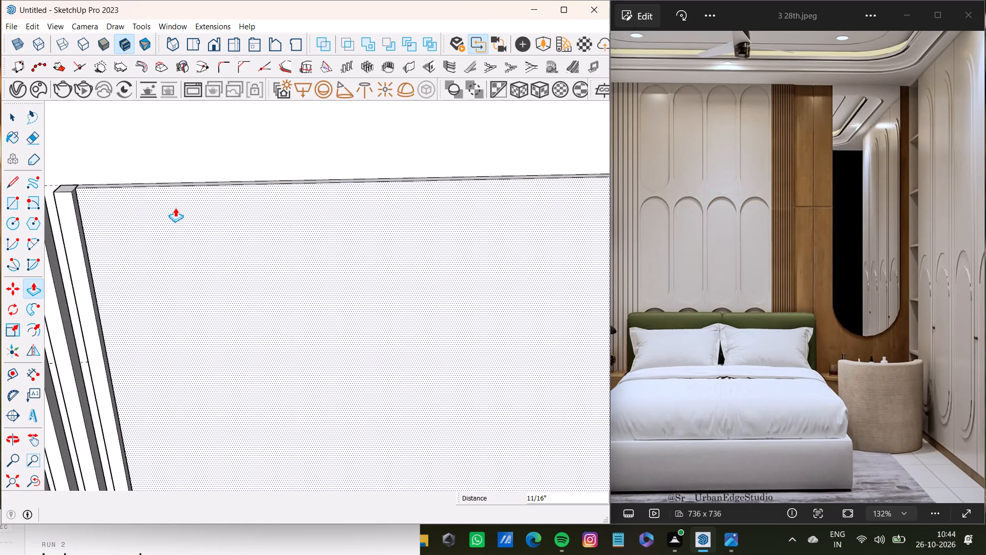
key(space)
Select the tall raised panel's front, top and side faces with their edges, and make them a group.
scroll(126, 201, down, 4)
shift+middle_drag(130, 203, 280, 257)
shift+scroll(263, 270, up, 5)
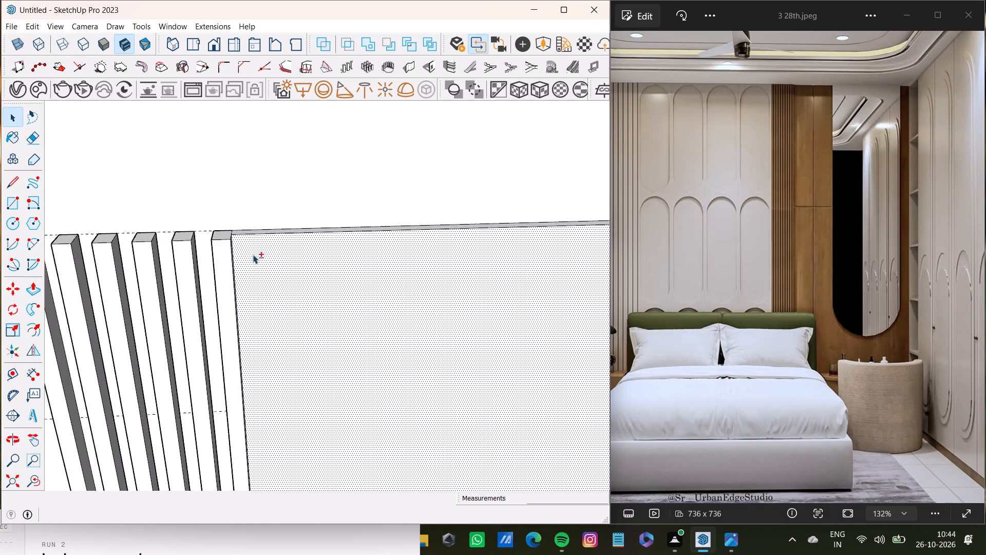
shift+scroll(253, 254, up, 2)
shift+double_click(258, 222)
shift+click(263, 192)
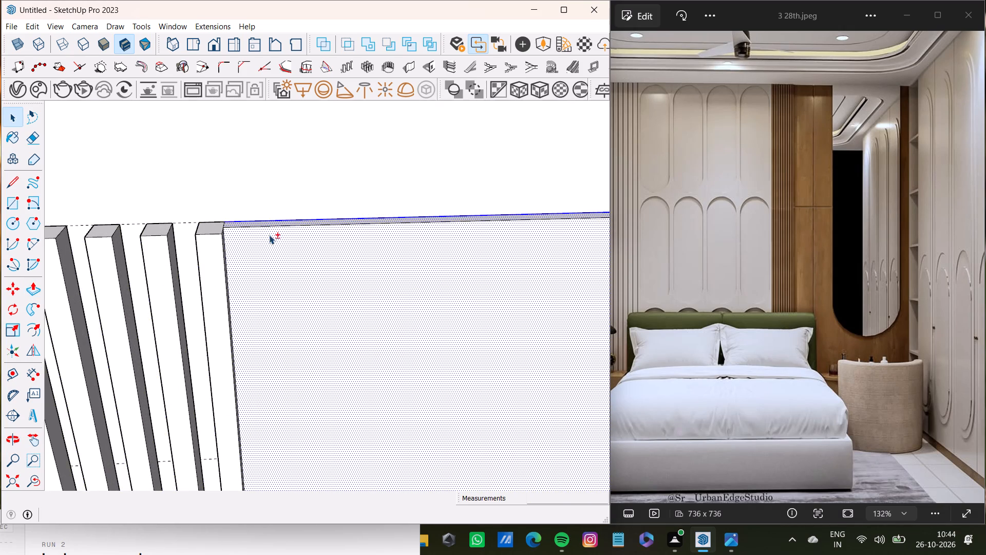
shift+scroll(272, 234, up, 6)
shift+double_click(274, 217)
shift+double_click(275, 215)
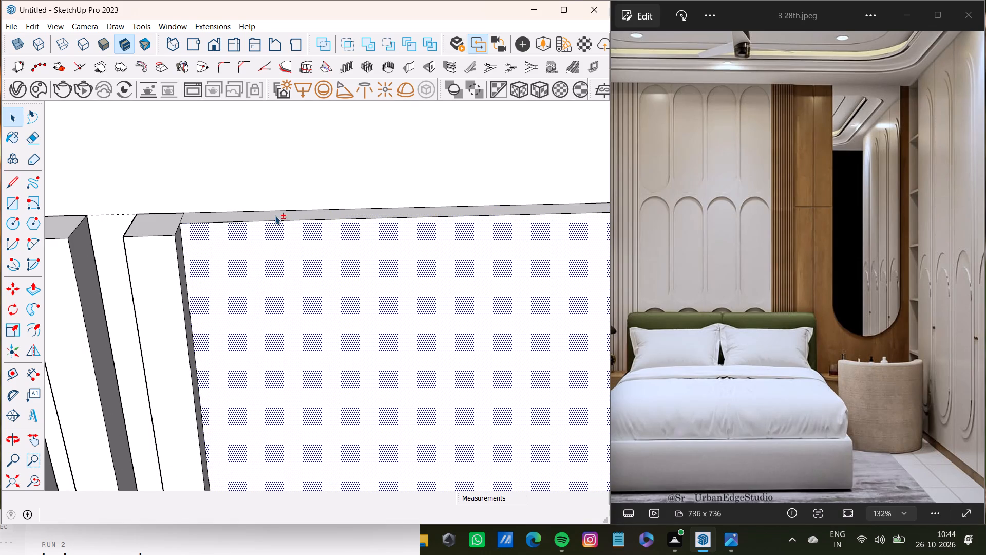
shift+click(276, 236)
shift+double_click(276, 236)
shift+scroll(299, 253, down, 8)
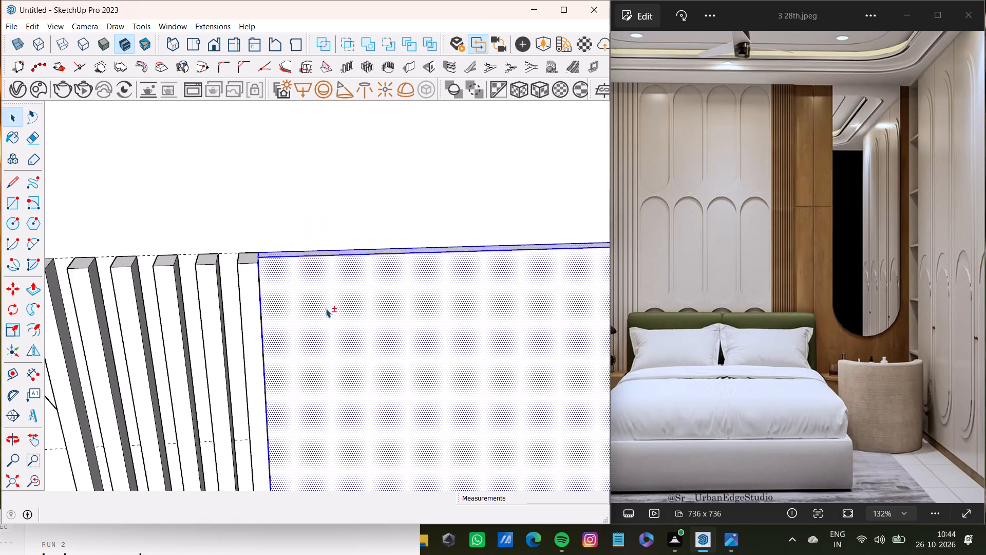
shift+scroll(326, 308, down, 15)
shift+middle_drag(413, 336, 224, 217)
shift+scroll(235, 214, down, 13)
middle_drag(299, 292, 292, 317)
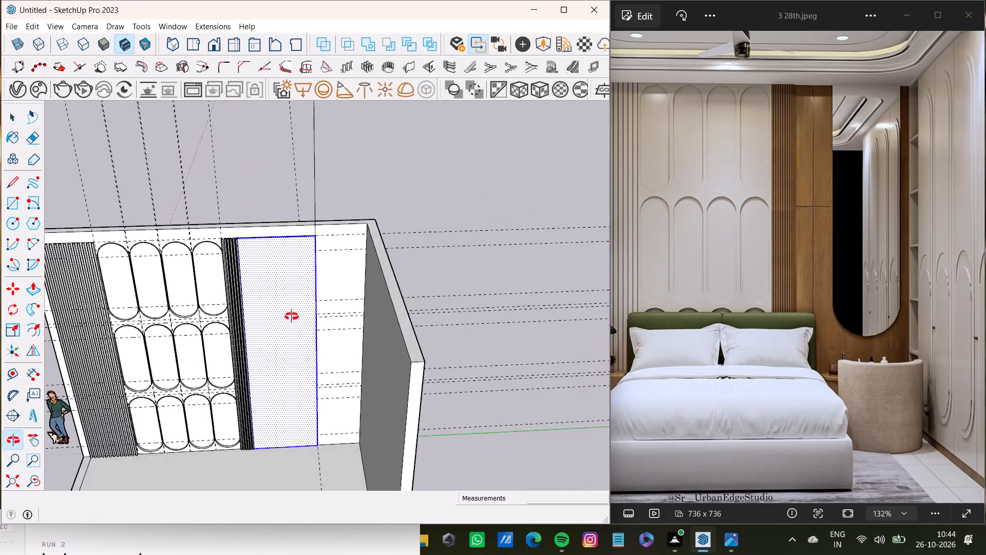
middle_drag(292, 317, 147, 311)
scroll(301, 209, up, 20)
scroll(301, 209, up, 8)
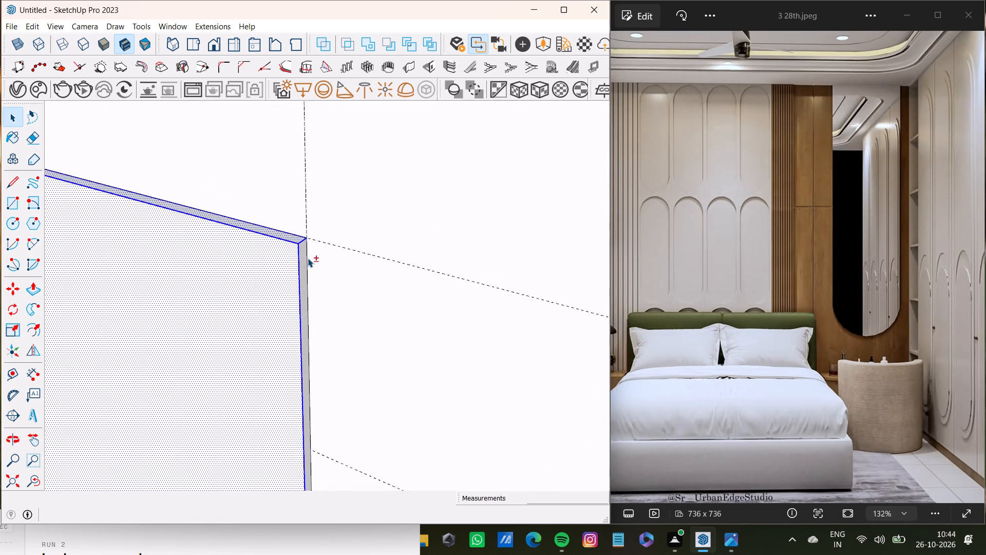
scroll(308, 258, up, 12)
shift+click(312, 257)
shift+double_click(297, 258)
shift+scroll(295, 258, down, 2)
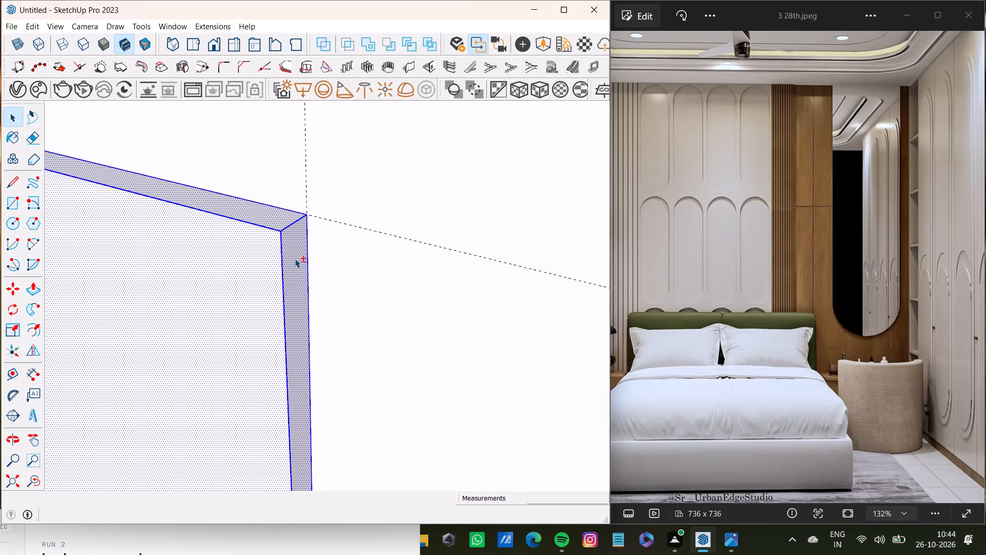
shift+scroll(295, 258, down, 20)
shift+scroll(295, 258, down, 18)
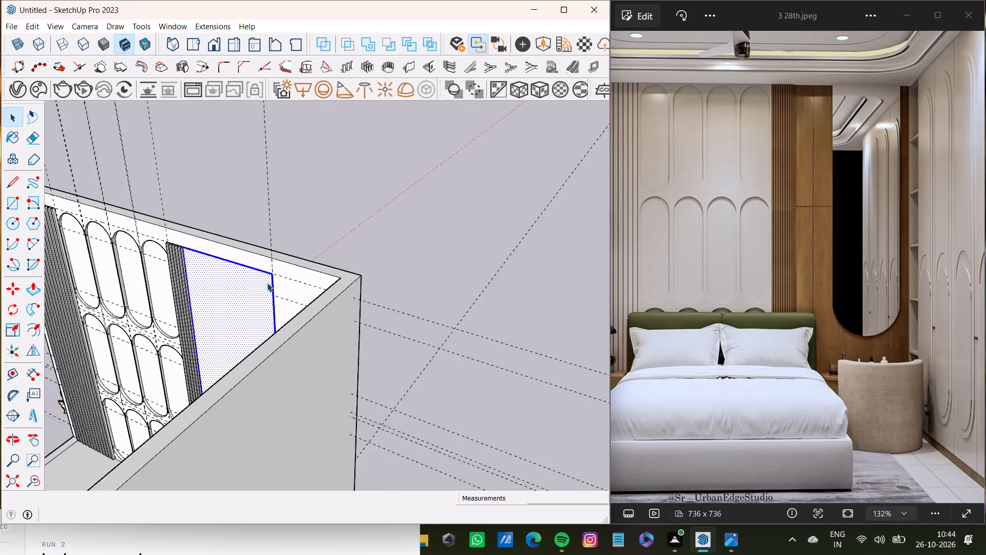
shift+scroll(267, 283, down, 3)
middle_drag(268, 283, 418, 279)
scroll(388, 293, down, 7)
middle_drag(349, 305, 332, 327)
scroll(330, 326, up, 2)
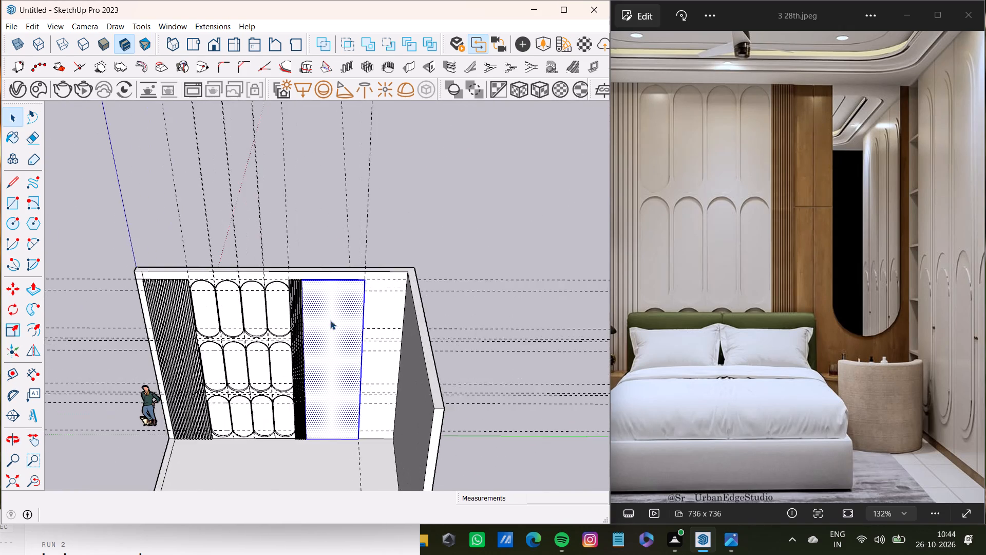
scroll(330, 320, up, 14)
right_click(300, 249)
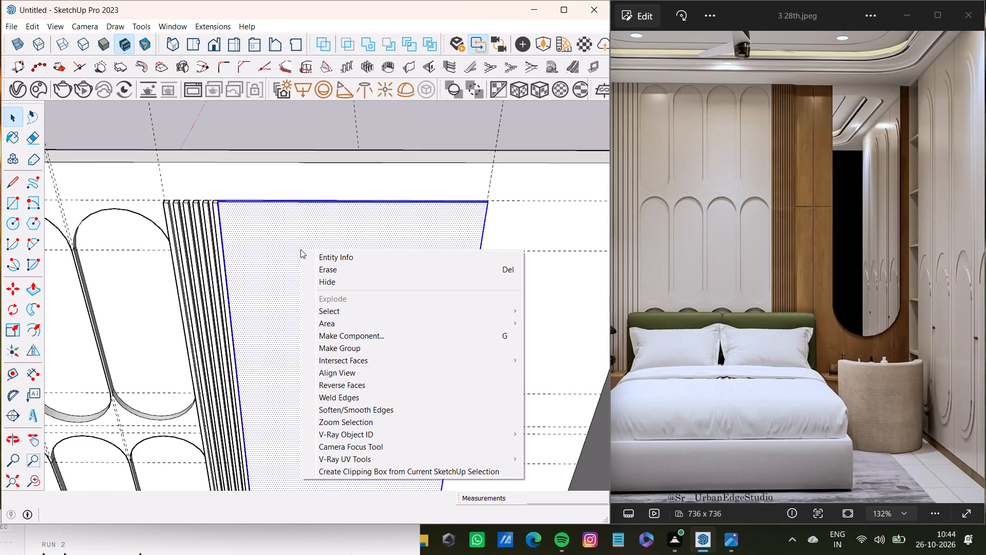
click(352, 349)
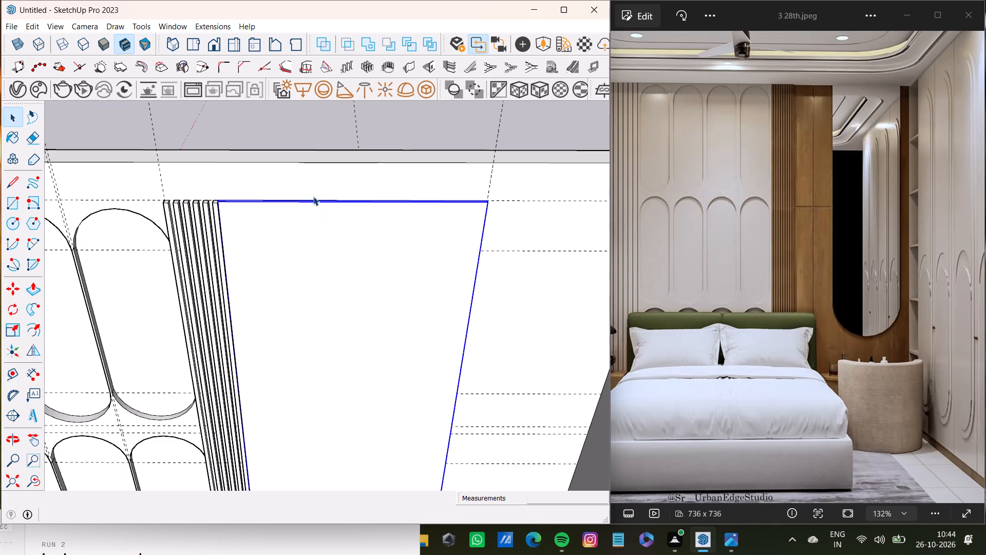
key(space)
click(291, 129)
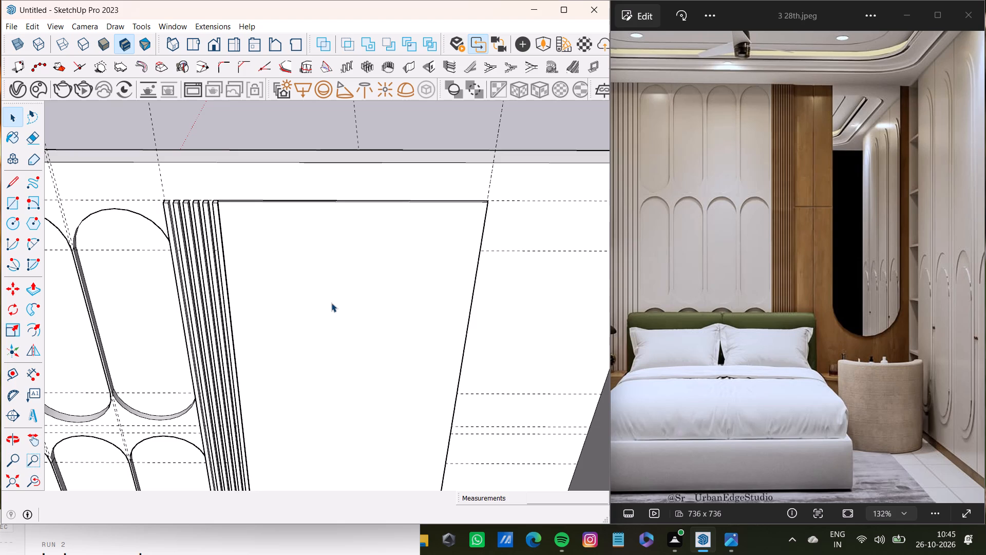
Place a vertical Tape Measure guide on the tall panel, about 1' from its edge beside the narrow slats.
scroll(320, 281, up, 7)
scroll(320, 279, down, 16)
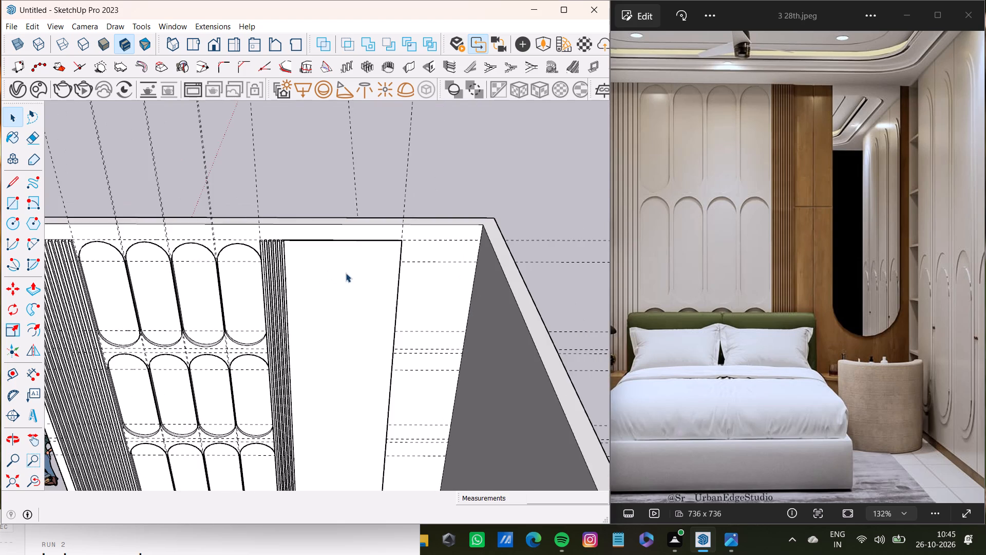
middle_drag(255, 279, 185, 288)
scroll(374, 285, up, 11)
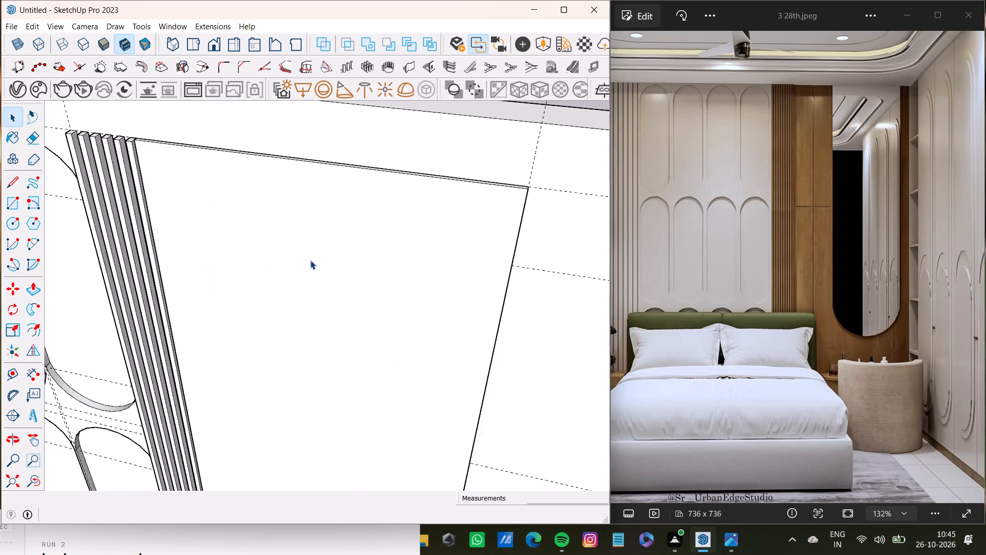
scroll(310, 260, down, 6)
middle_drag(311, 260, 374, 218)
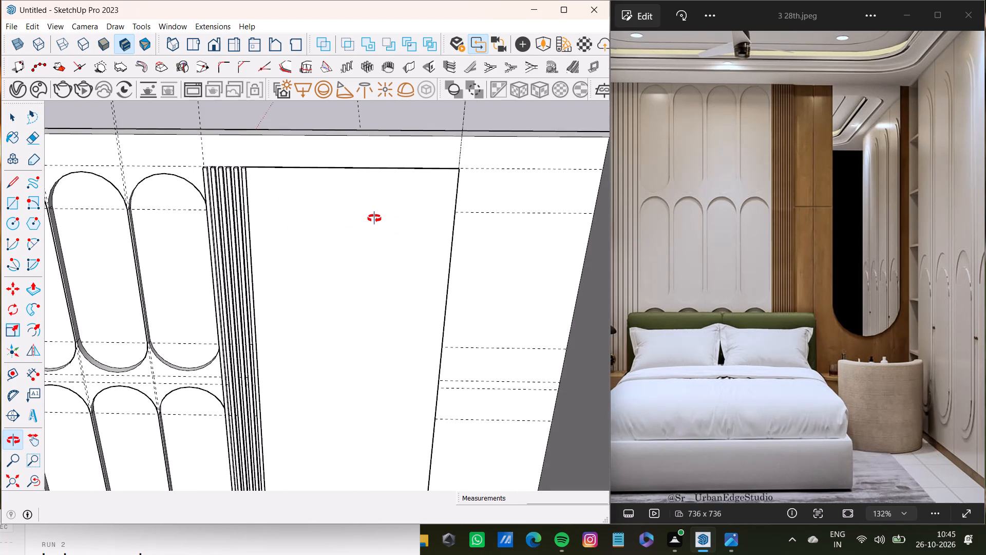
middle_drag(374, 218, 366, 221)
key(t)
scroll(275, 281, up, 14)
middle_drag(237, 367, 207, 363)
scroll(252, 376, up, 6)
click(218, 377)
scroll(363, 385, down, 15)
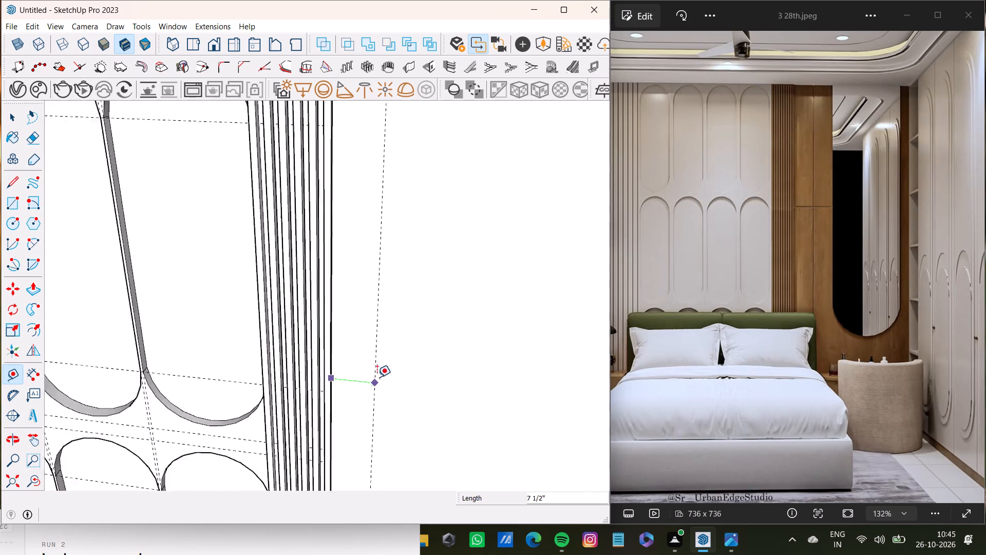
scroll(377, 377, down, 6)
shift+middle_drag(384, 377, 347, 280)
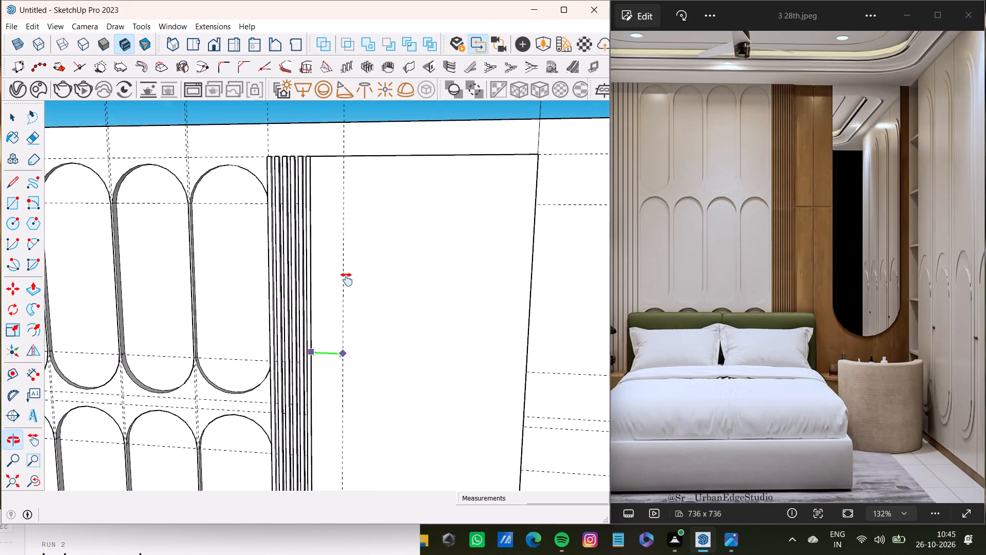
shift+middle_drag(347, 280, 348, 272)
scroll(354, 282, down, 4)
middle_drag(356, 294, 362, 247)
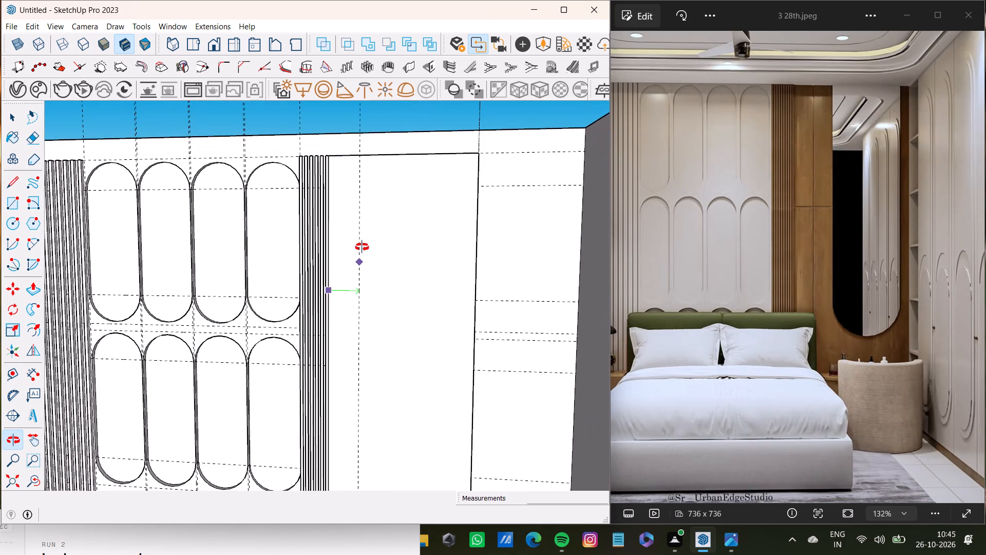
middle_drag(362, 247, 366, 341)
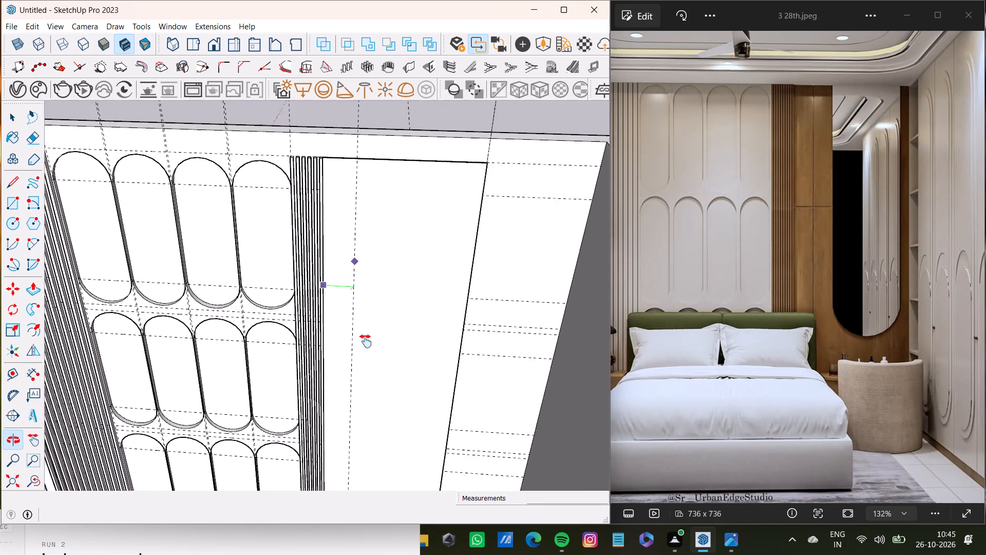
middle_drag(366, 341, 360, 325)
scroll(362, 306, up, 2)
scroll(336, 262, up, 3)
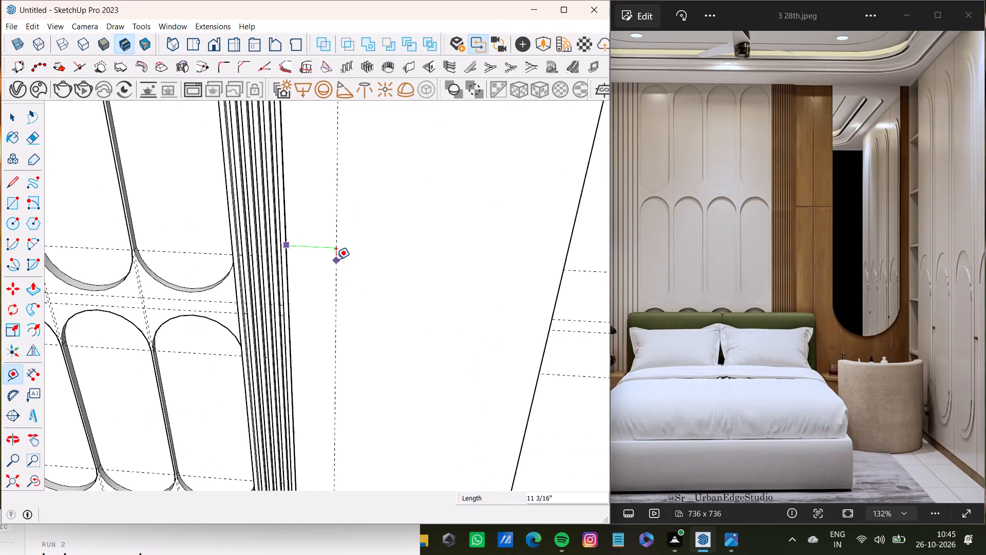
scroll(336, 260, up, 6)
middle_drag(330, 246, 241, 246)
scroll(263, 236, up, 3)
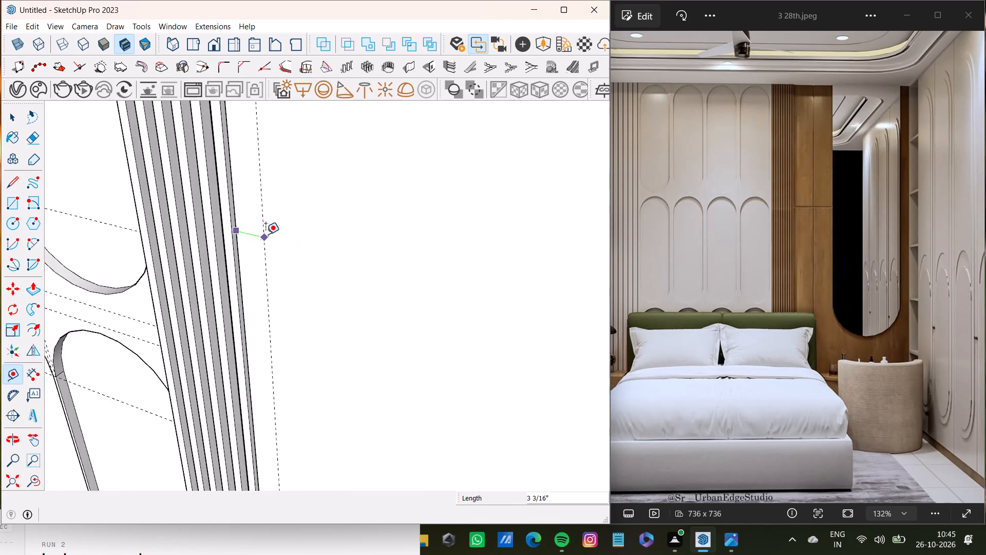
scroll(266, 234, up, 6)
scroll(301, 237, down, 13)
middle_drag(310, 268, 449, 272)
scroll(440, 276, down, 6)
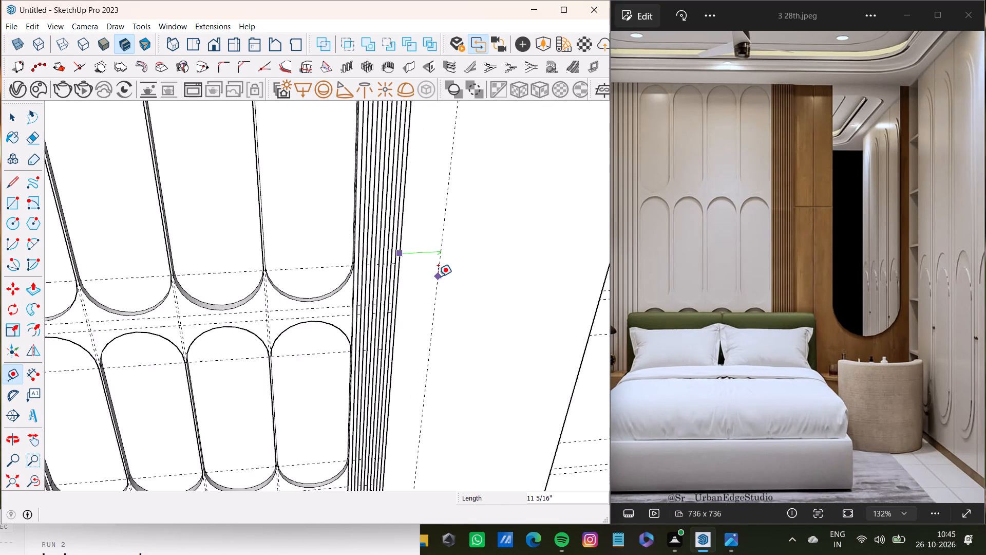
scroll(438, 276, down, 1)
shift+middle_drag(438, 276, 369, 254)
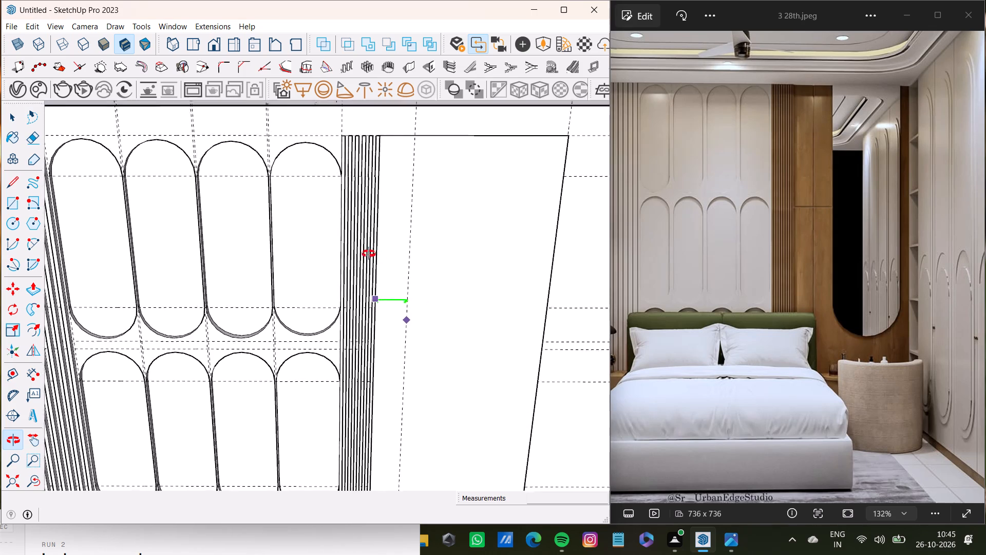
shift+middle_drag(369, 254, 339, 248)
scroll(380, 252, up, 3)
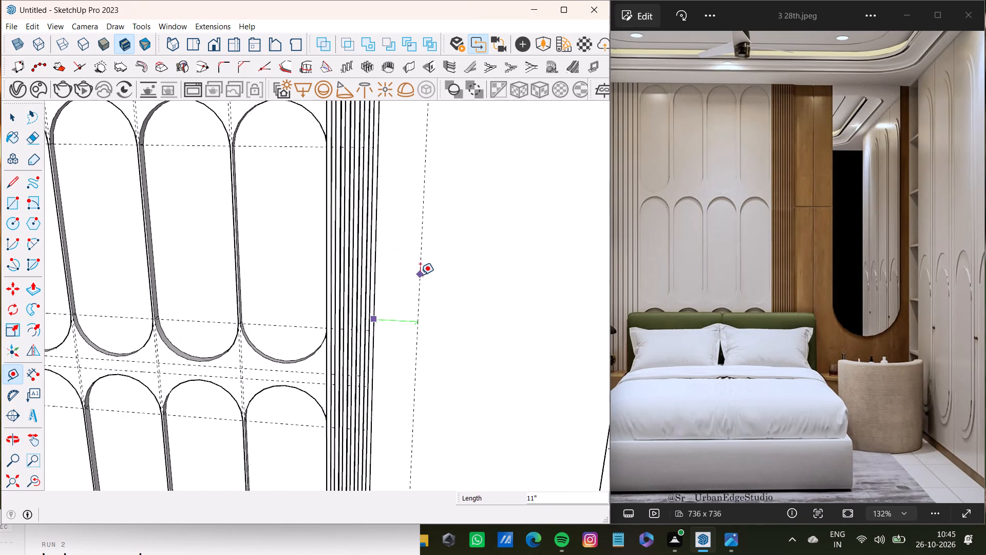
double_click(426, 276)
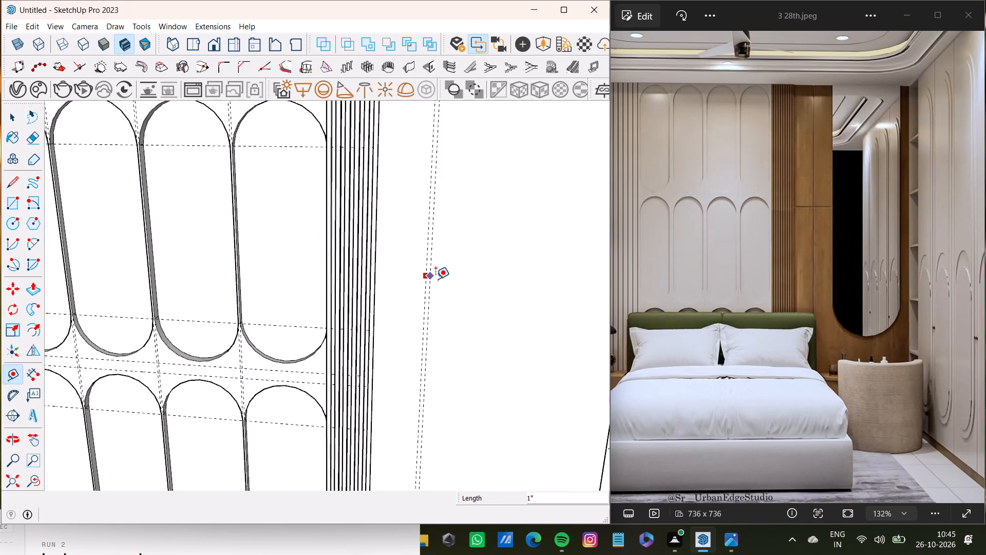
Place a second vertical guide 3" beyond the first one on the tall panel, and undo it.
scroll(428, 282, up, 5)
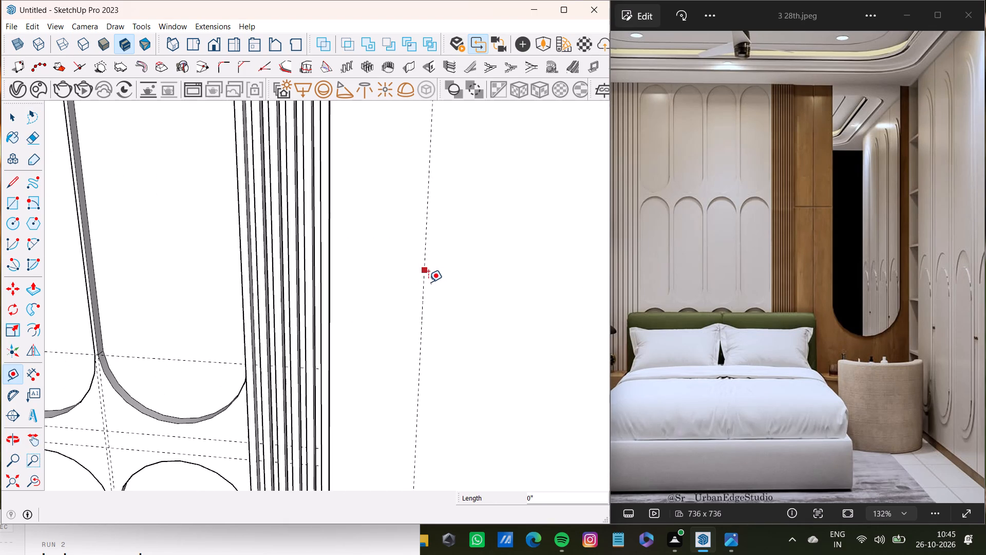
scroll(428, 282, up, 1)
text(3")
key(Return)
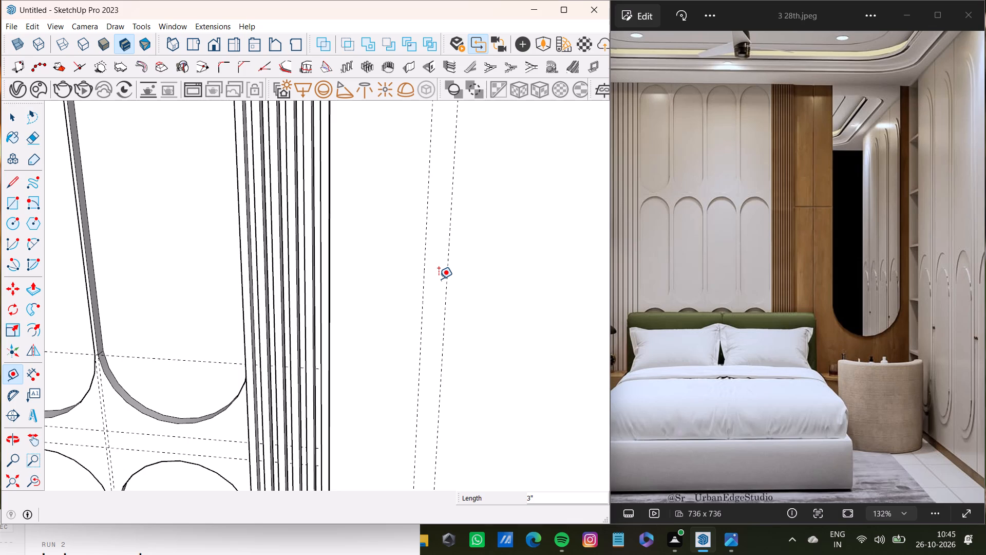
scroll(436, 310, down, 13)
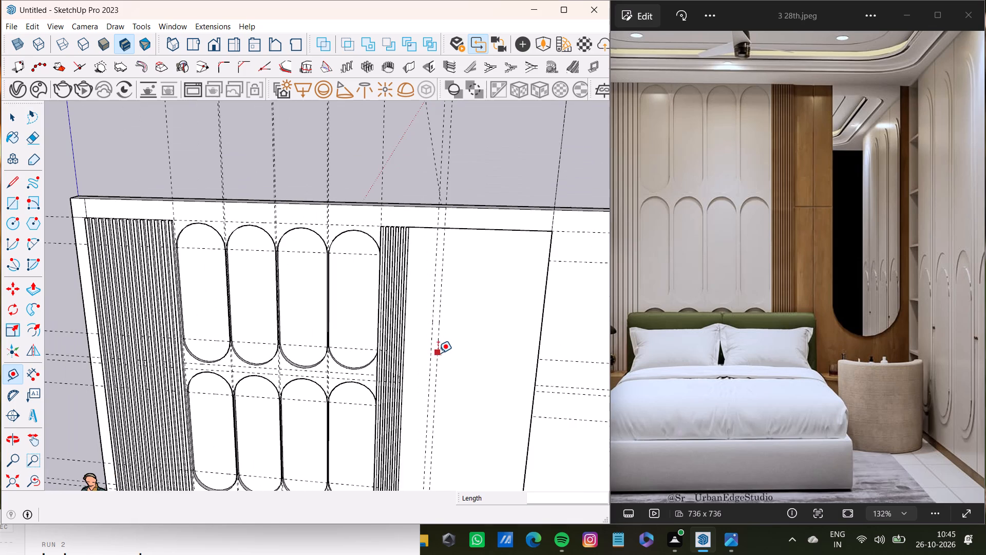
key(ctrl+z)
Place a second vertical guide on the tall panel about 1" beyond the first one, away from the slats.
scroll(416, 268, up, 13)
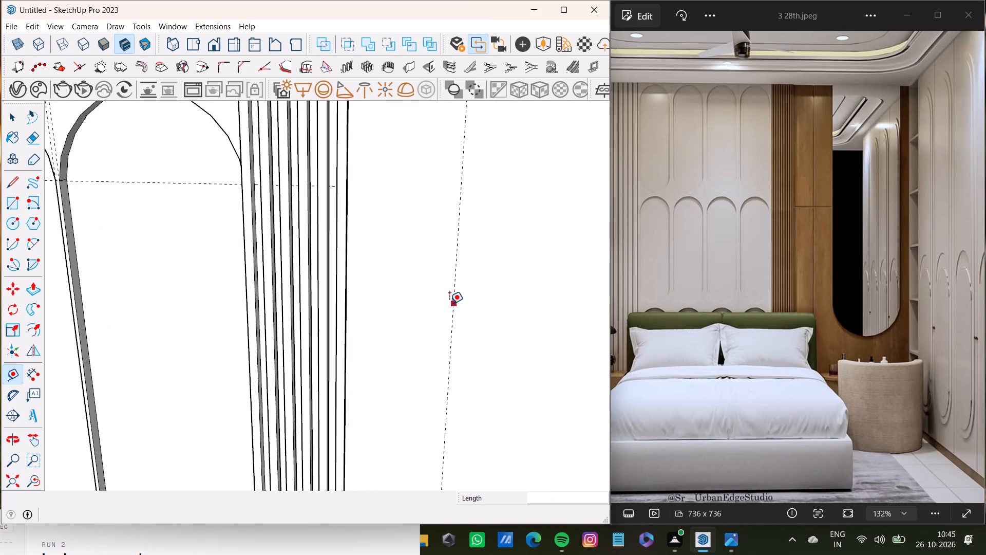
click(451, 306)
click(464, 301)
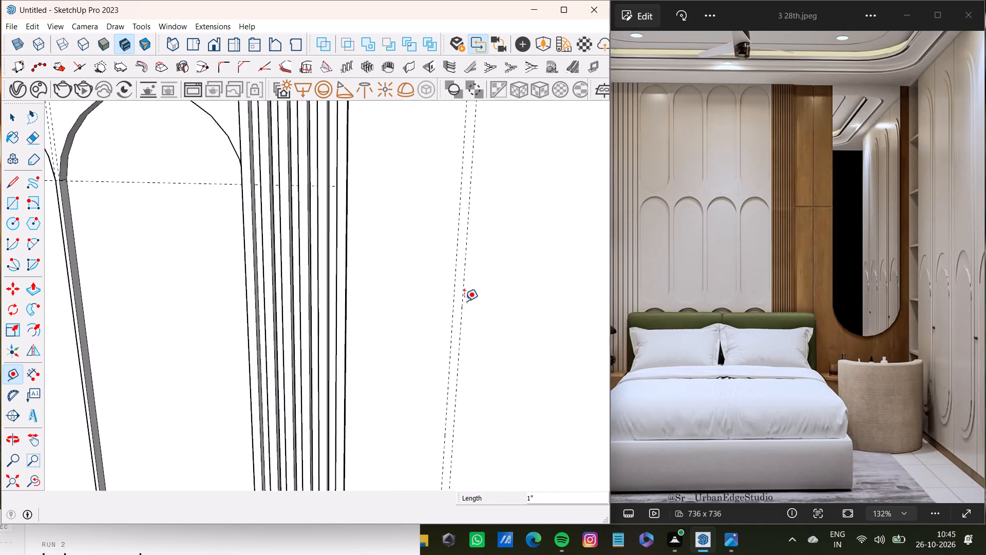
Place a horizontal Tape Measure guide across the tall panel, offset down from its top edge to near the bottom of the upper arches.
scroll(464, 301, down, 8)
shift+middle_drag(453, 291, 315, 334)
scroll(309, 230, up, 5)
click(314, 248)
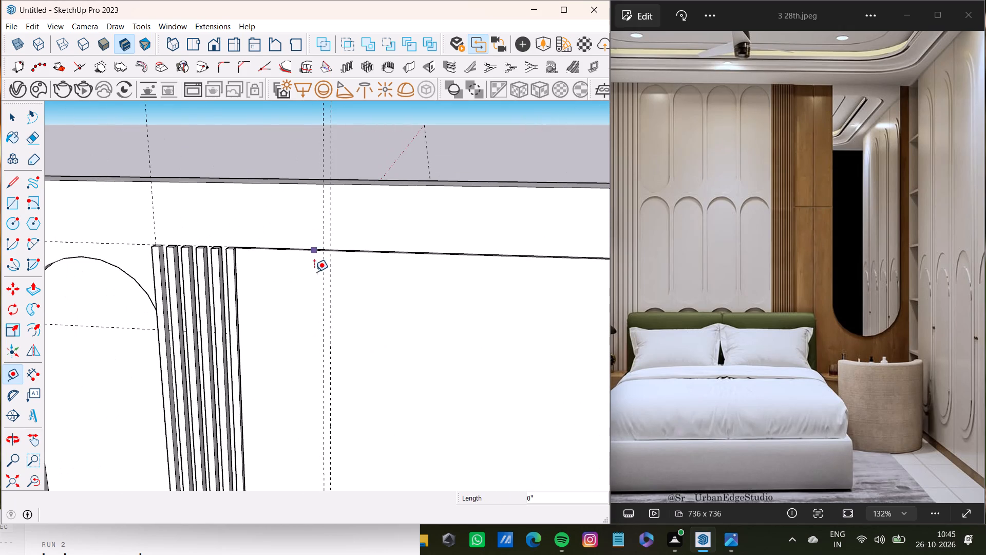
scroll(324, 308, down, 8)
middle_drag(358, 372, 327, 217)
scroll(339, 303, down, 3)
middle_drag(348, 325, 373, 269)
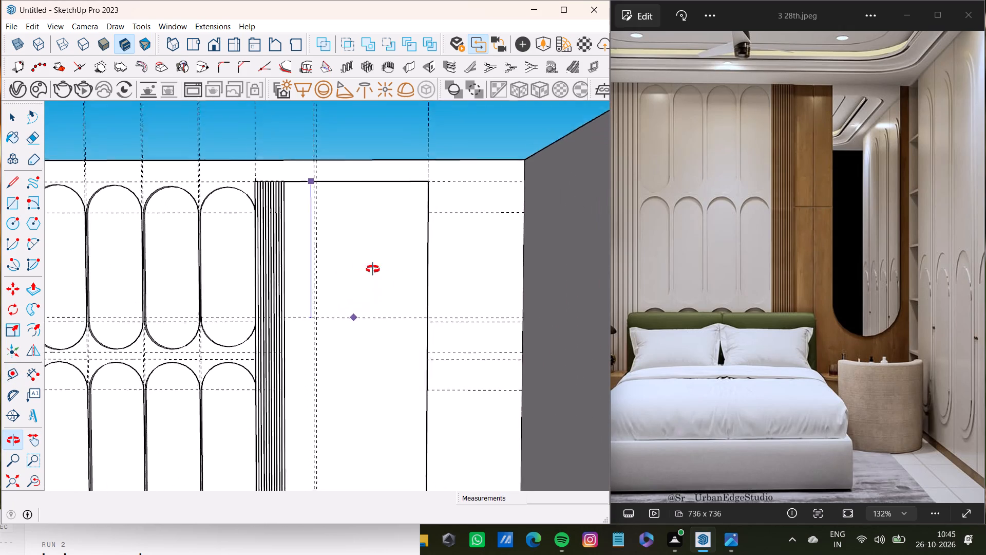
middle_drag(373, 269, 361, 264)
scroll(309, 314, up, 7)
middle_drag(310, 310, 377, 300)
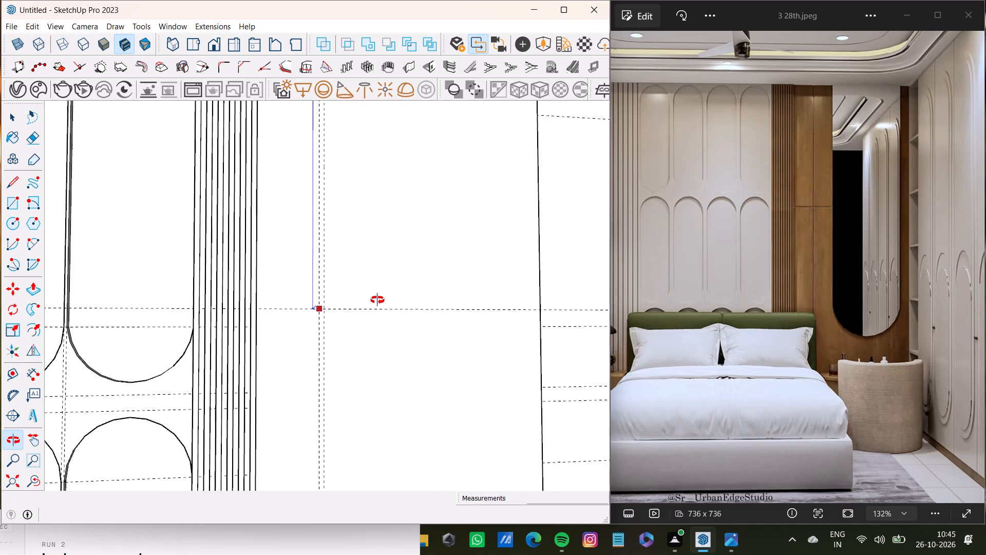
middle_drag(377, 300, 378, 300)
scroll(326, 293, down, 3)
shift+middle_drag(326, 293, 179, 325)
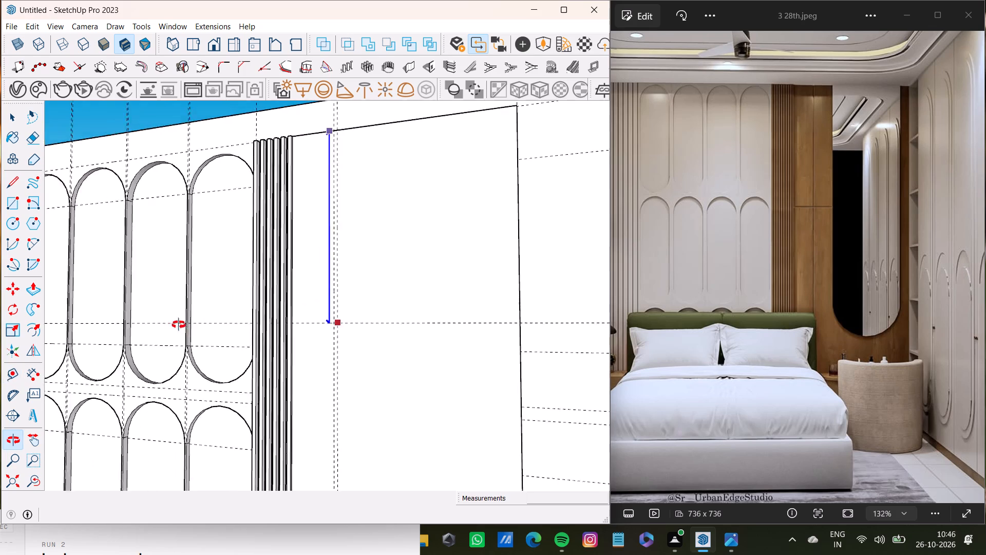
shift+middle_drag(179, 325, 193, 328)
scroll(357, 350, up, 14)
scroll(322, 379, down, 4)
shift+middle_drag(326, 394, 273, 284)
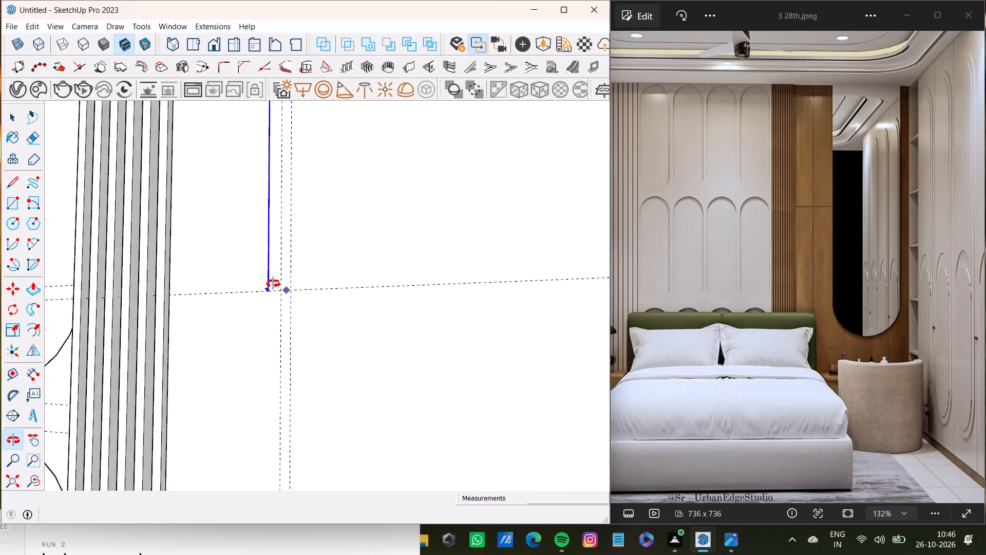
shift+middle_drag(273, 284, 238, 311)
click(264, 343)
Place a second horizontal guide 1" below the new one on the tall panel.
click(257, 340)
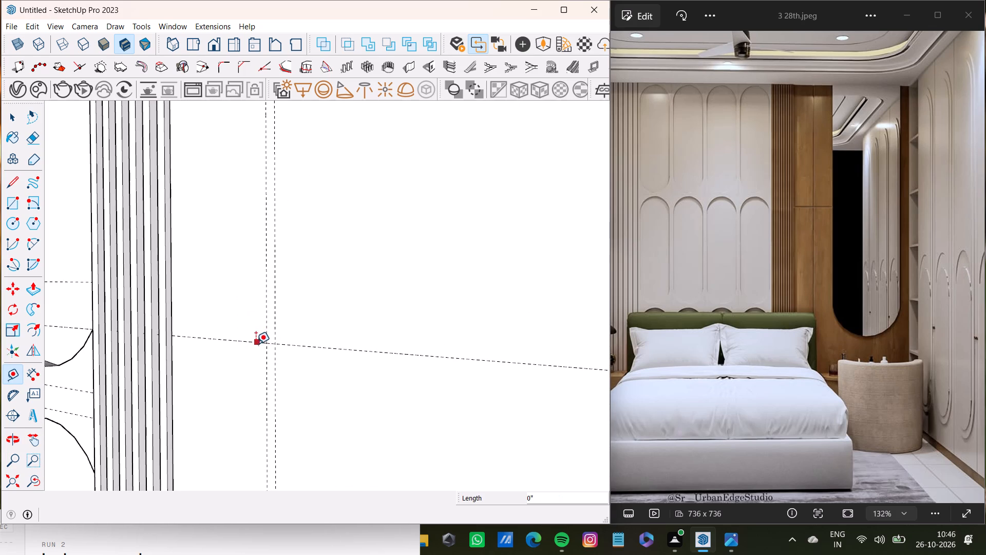
click(255, 355)
key(space)
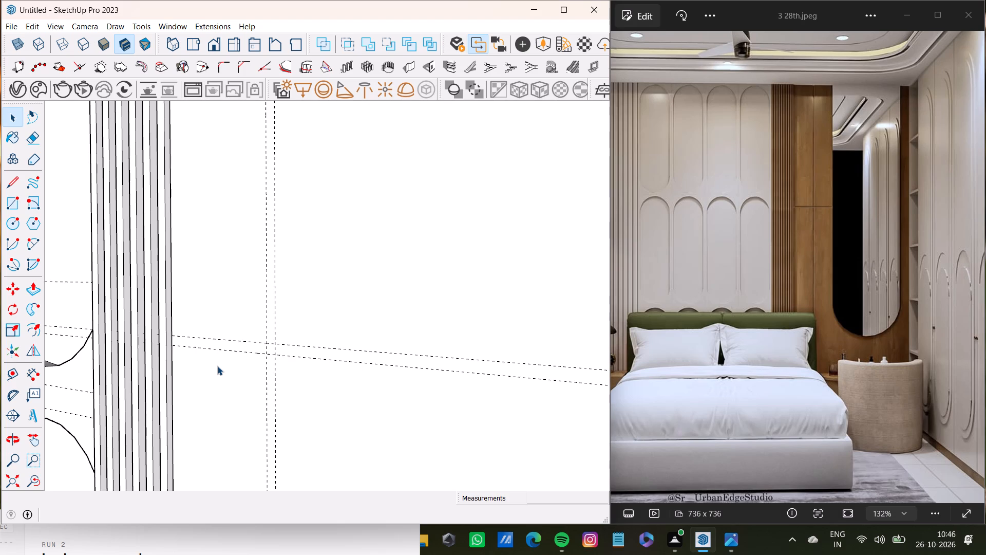
Draw a rectangle between the two vertical guides, about 1" wide, from the tall panel's top edge to its bottom edge.
key(space)
scroll(188, 313, down, 13)
shift+middle_click(225, 322)
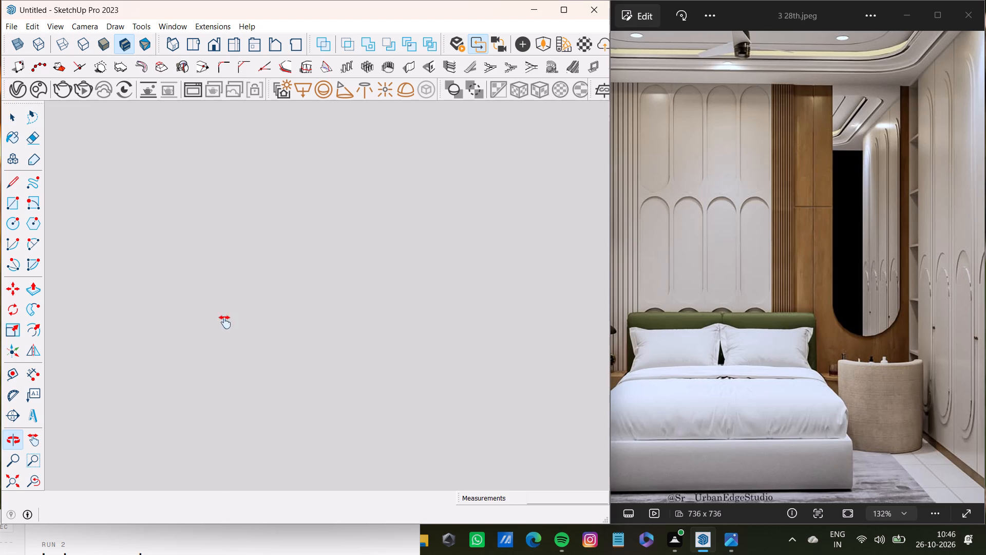
click(32, 486)
click(11, 484)
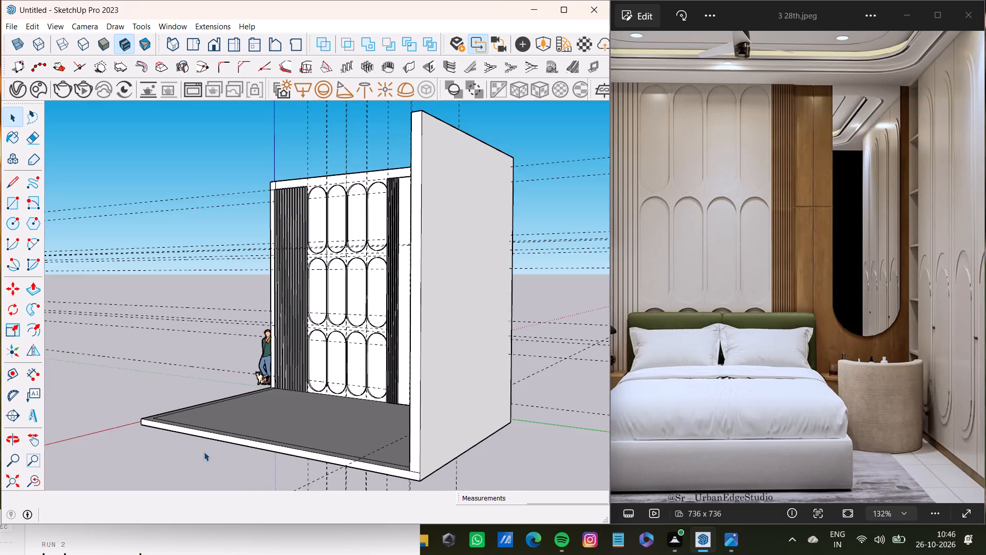
middle_drag(204, 452, 410, 448)
scroll(443, 332, up, 6)
shift+middle_drag(383, 201, 324, 285)
scroll(381, 238, up, 7)
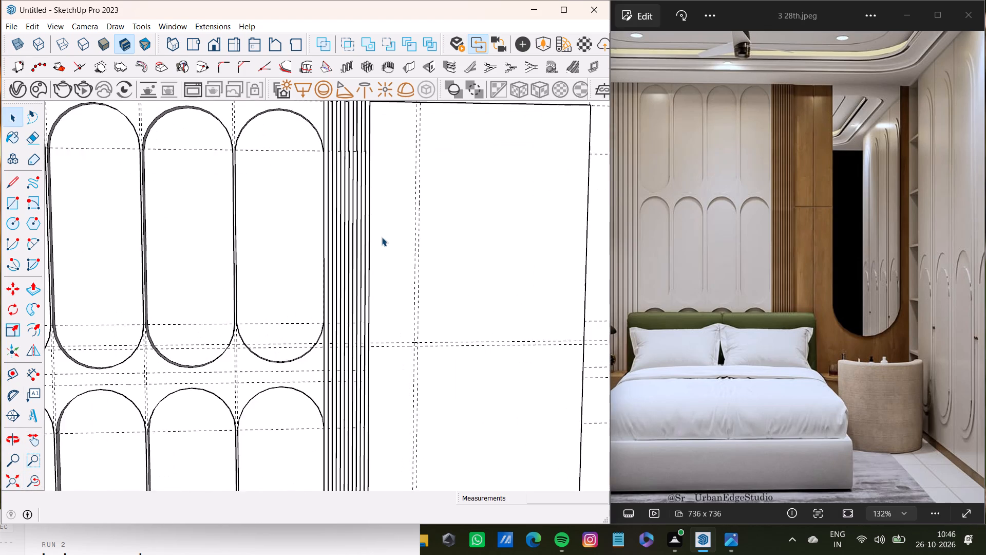
shift+middle_drag(383, 235, 368, 267)
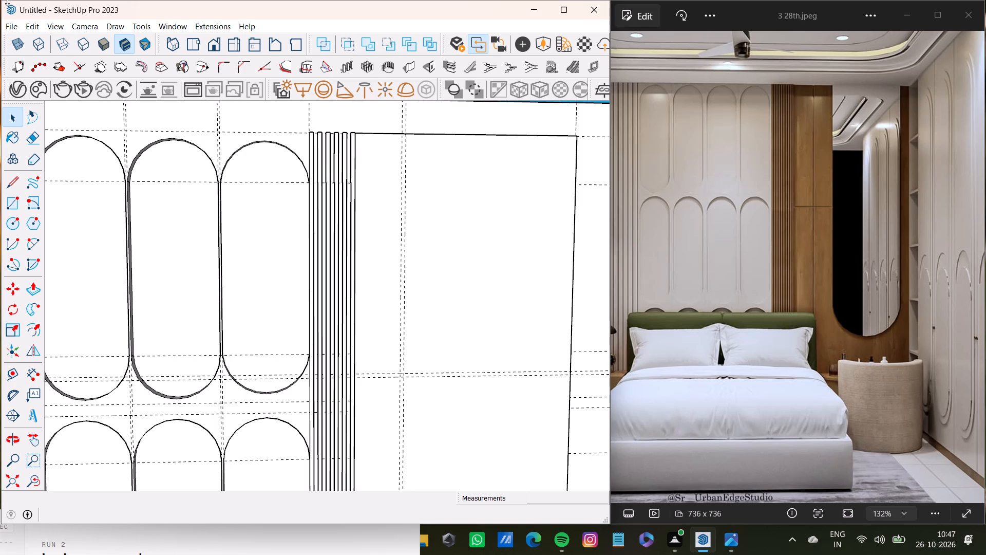
key(space)
scroll(447, 328, down, 9)
middle_drag(428, 299, 324, 308)
scroll(355, 262, up, 2)
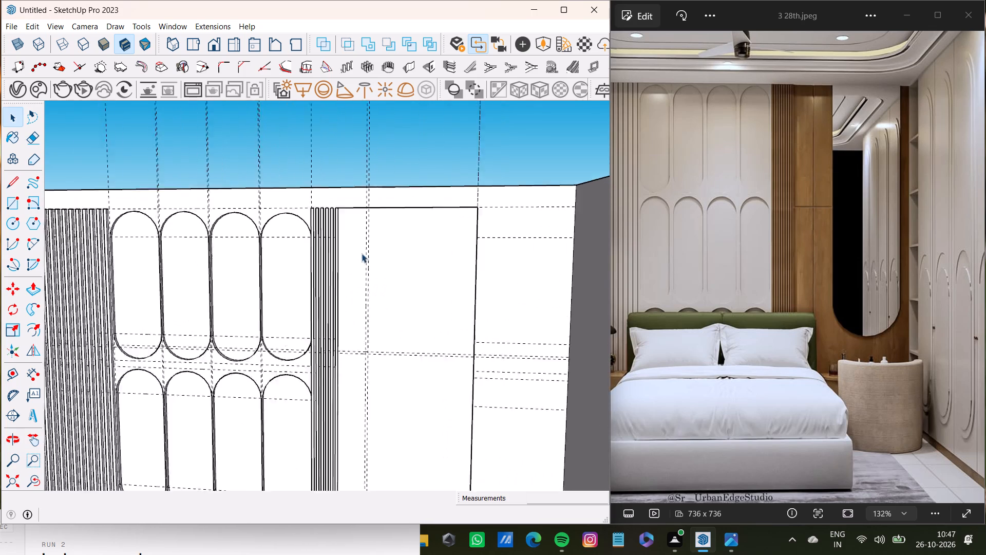
scroll(362, 253, up, 5)
key(r)
scroll(359, 171, up, 11)
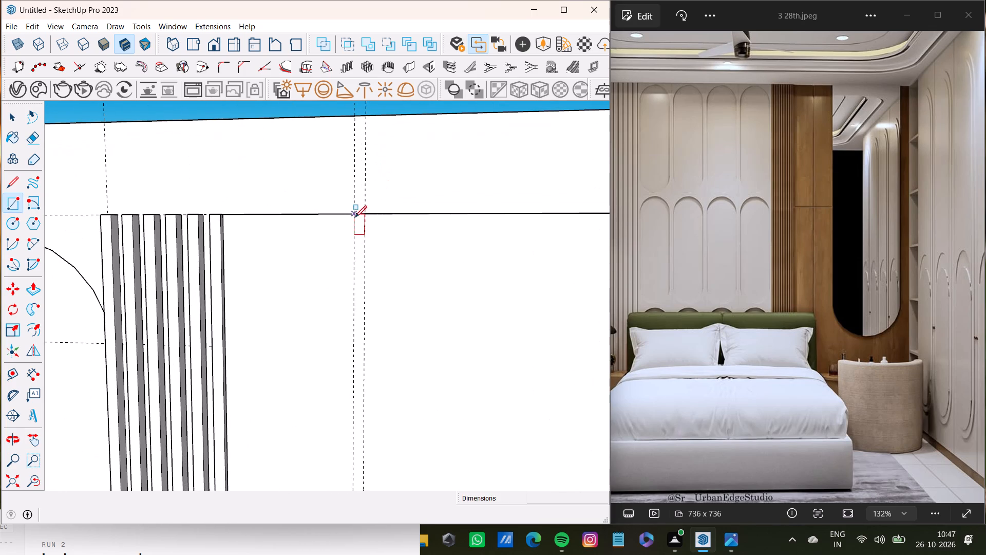
click(352, 214)
scroll(397, 344, down, 12)
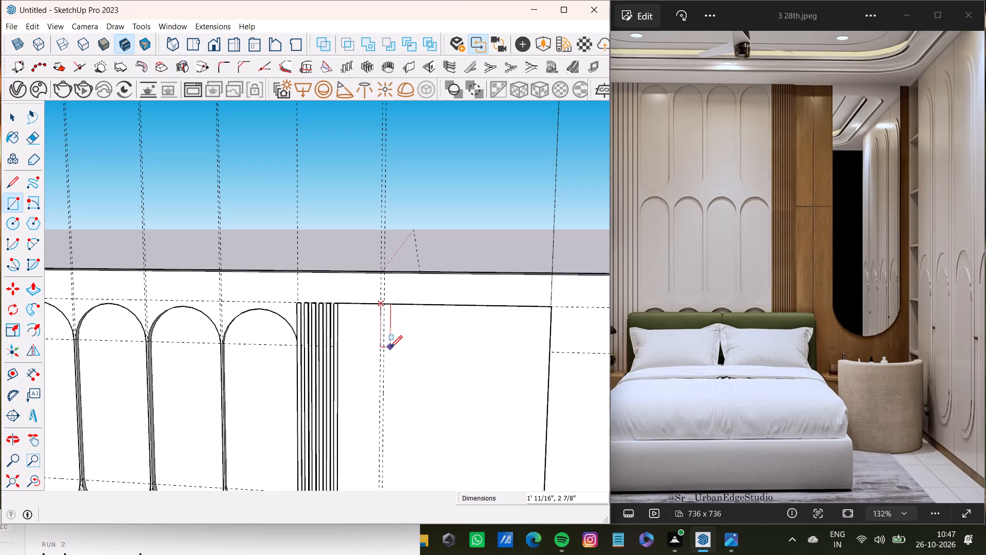
scroll(392, 343, down, 18)
shift+middle_drag(403, 424, 412, 314)
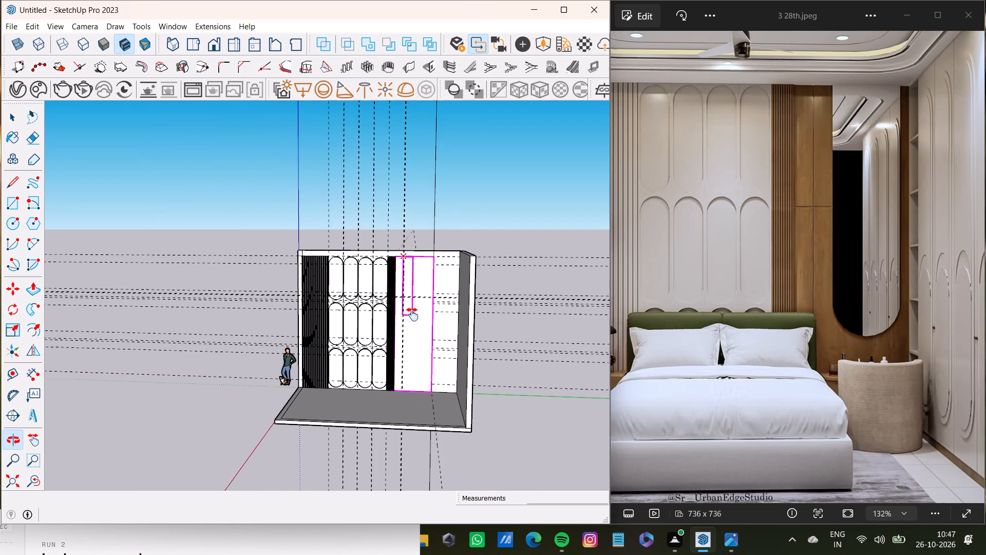
shift+middle_drag(412, 314, 410, 282)
scroll(408, 315, up, 20)
scroll(408, 315, up, 5)
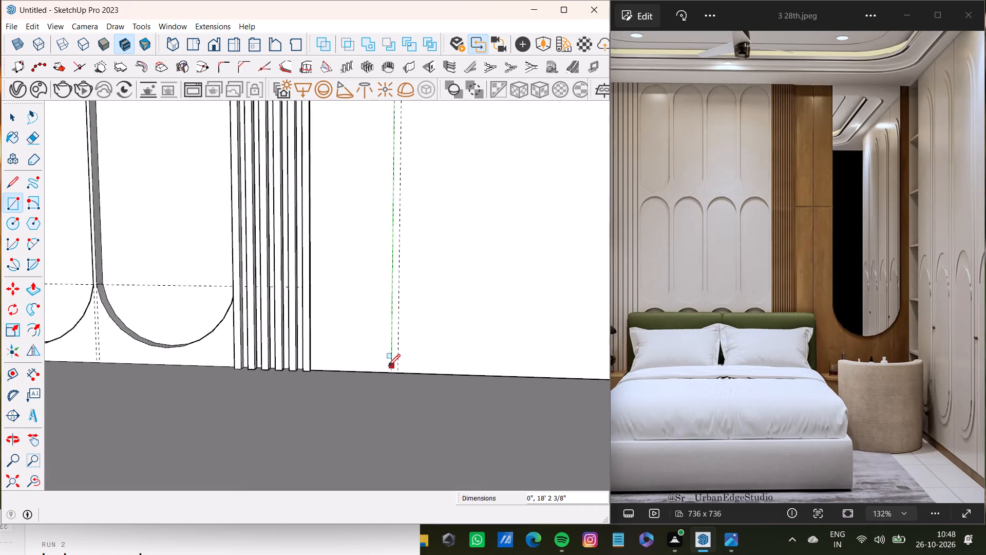
scroll(388, 366, up, 2)
click(404, 376)
Draw a rectangle between the two horizontal guides across the tall panel's full width, about 1" by 5' 7/16".
scroll(389, 355, down, 14)
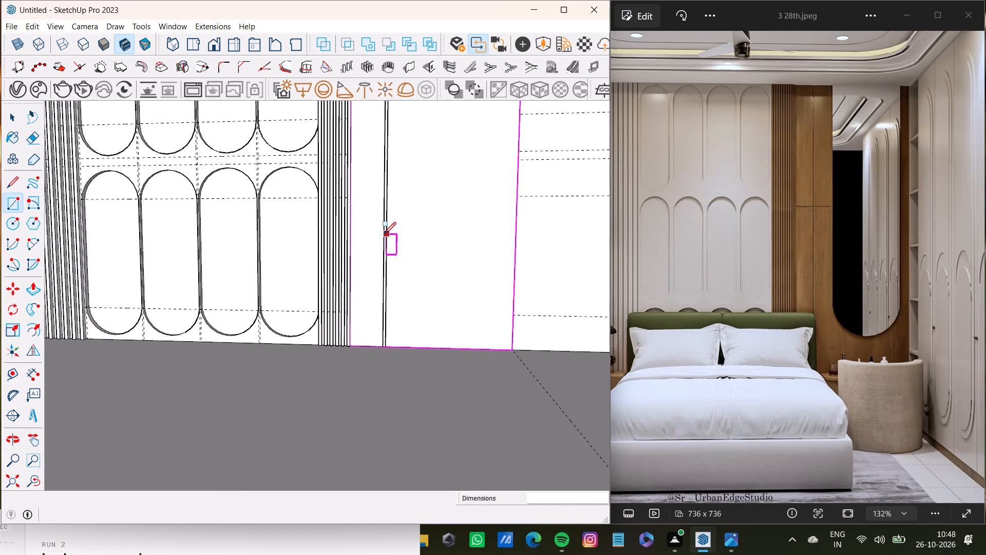
shift+middle_drag(384, 234, 388, 403)
scroll(394, 289, down, 5)
middle_drag(394, 284, 362, 401)
shift+scroll(362, 401, down, 1)
scroll(359, 310, up, 17)
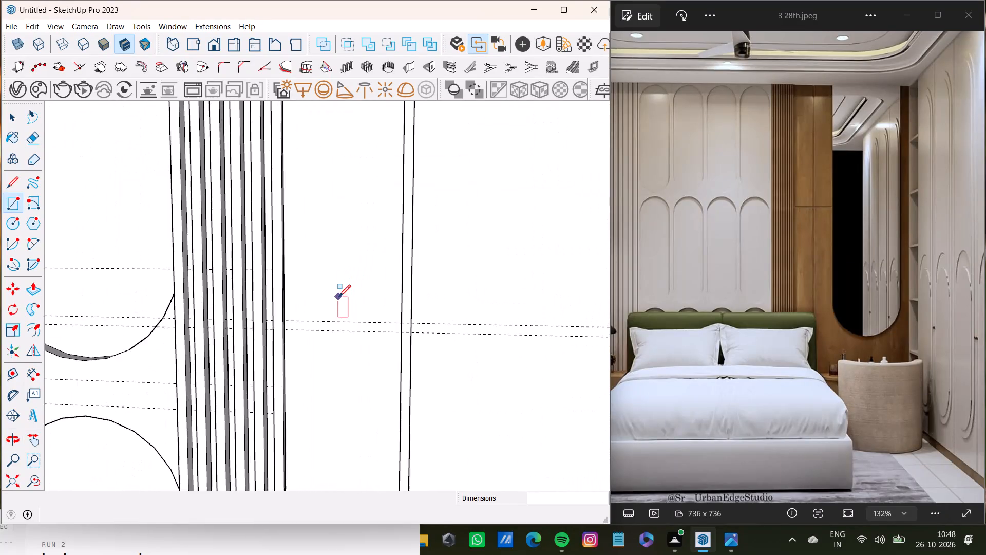
middle_drag(340, 297, 296, 305)
scroll(266, 310, up, 13)
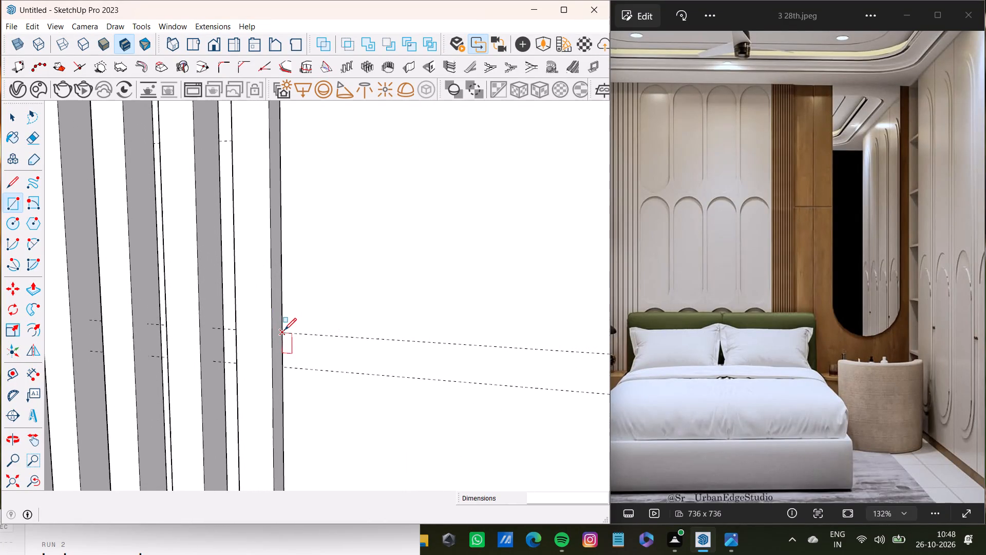
click(284, 330)
scroll(350, 332, down, 9)
shift+middle_drag(549, 354, 246, 350)
scroll(270, 340, down, 8)
shift+middle_drag(459, 369, 403, 368)
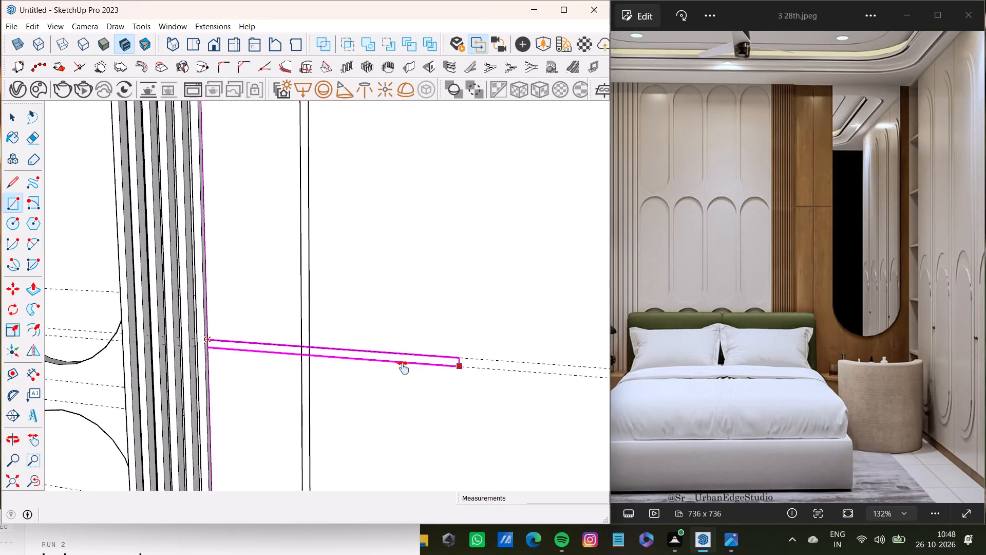
shift+middle_drag(403, 368, 247, 363)
shift+scroll(247, 363, down, 1)
click(494, 380)
key(space)
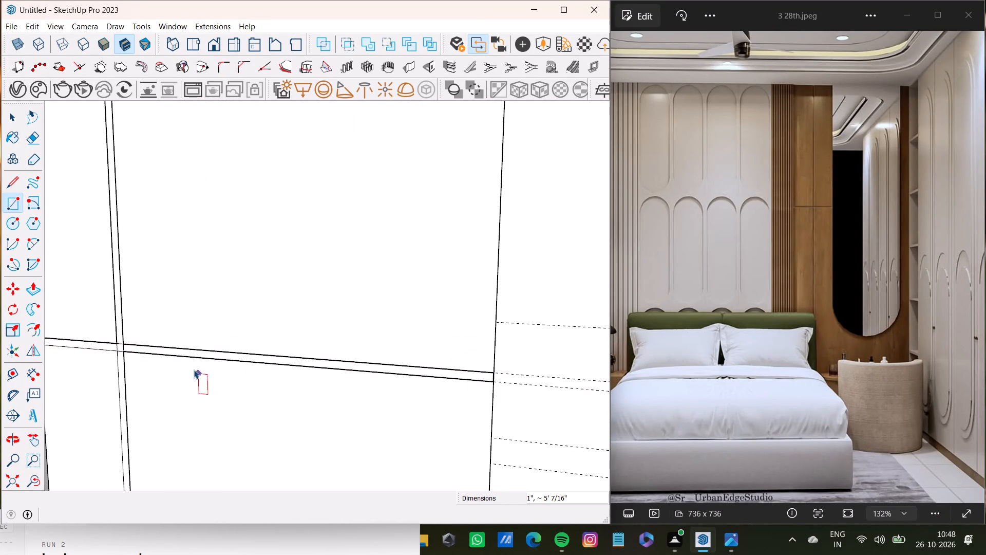
Delete the four short edges where the vertical and horizontal strips cross, joining them into one cross-shaped face.
scroll(175, 349, down, 7)
shift+middle_drag(183, 346, 400, 350)
scroll(278, 367, up, 3)
scroll(220, 372, down, 5)
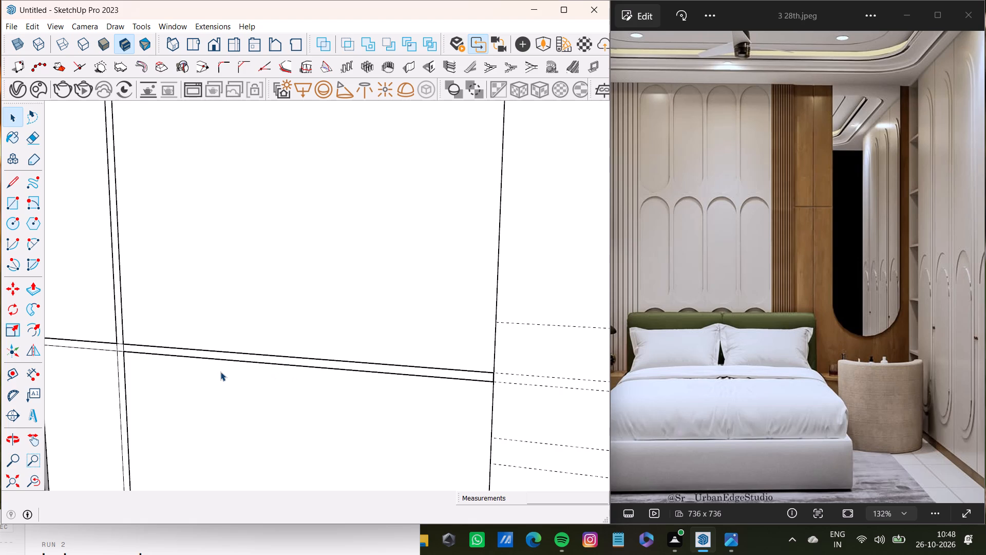
scroll(220, 372, down, 4)
shift+middle_drag(222, 371, 347, 358)
shift+scroll(226, 322, up, 10)
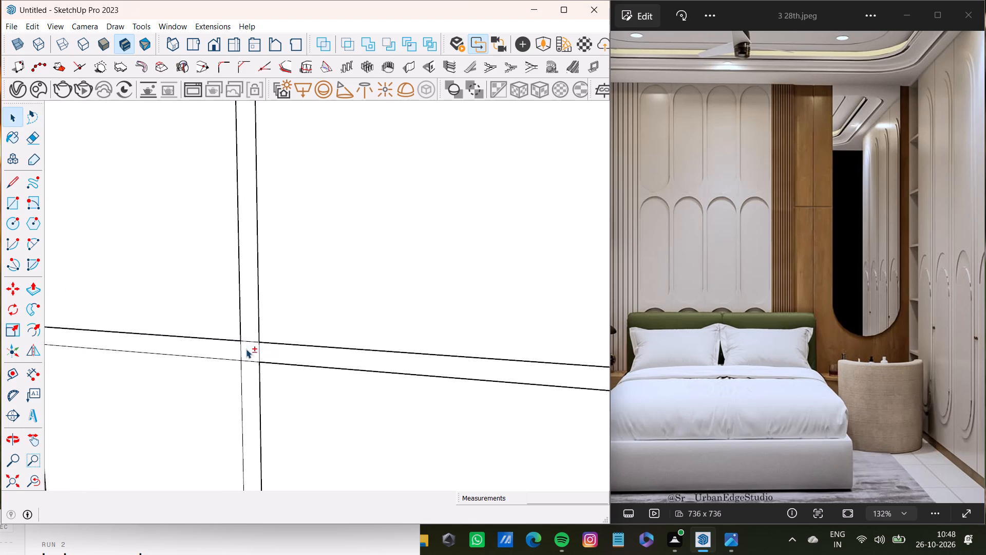
shift+scroll(246, 349, up, 7)
shift+click(249, 340)
shift+click(237, 362)
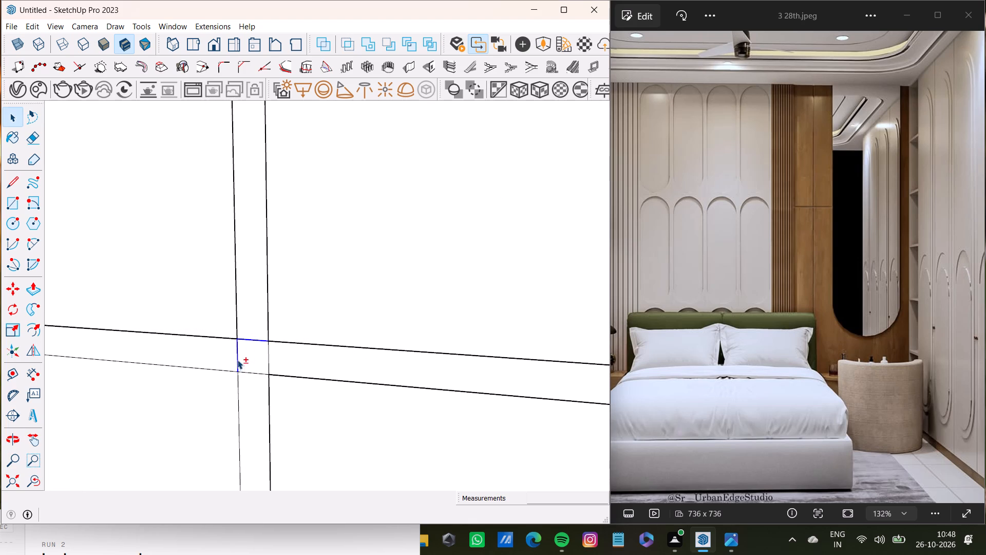
shift+click(270, 359)
shift+click(264, 376)
key(shift+Delete)
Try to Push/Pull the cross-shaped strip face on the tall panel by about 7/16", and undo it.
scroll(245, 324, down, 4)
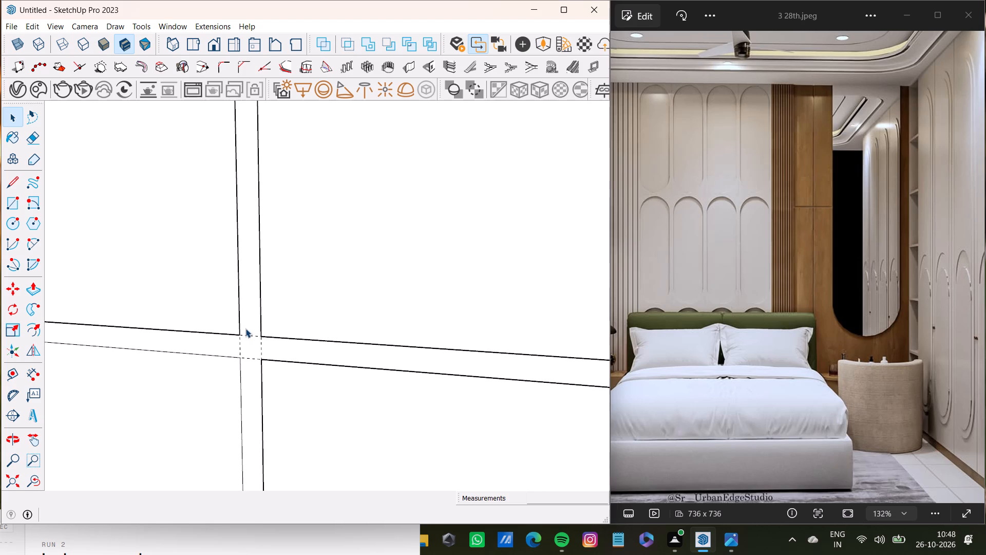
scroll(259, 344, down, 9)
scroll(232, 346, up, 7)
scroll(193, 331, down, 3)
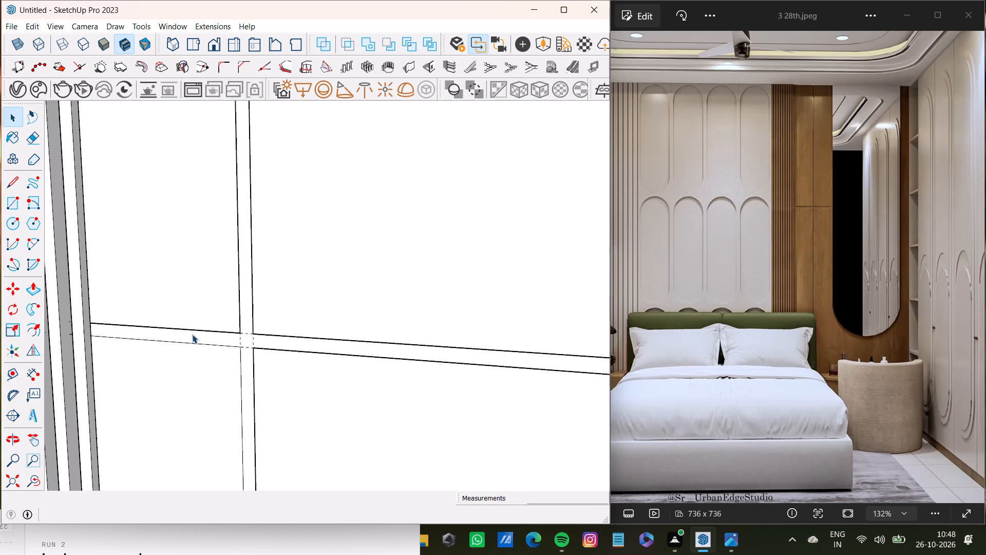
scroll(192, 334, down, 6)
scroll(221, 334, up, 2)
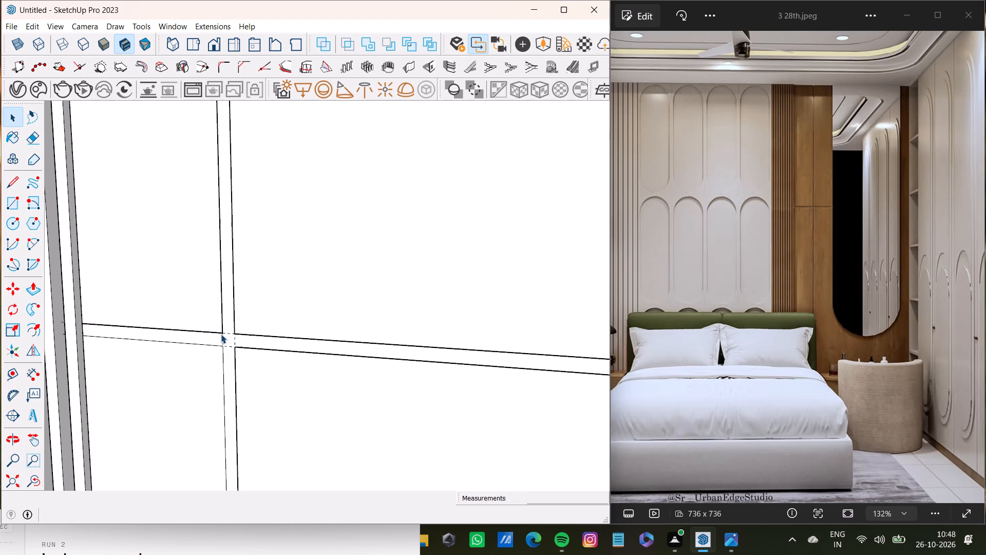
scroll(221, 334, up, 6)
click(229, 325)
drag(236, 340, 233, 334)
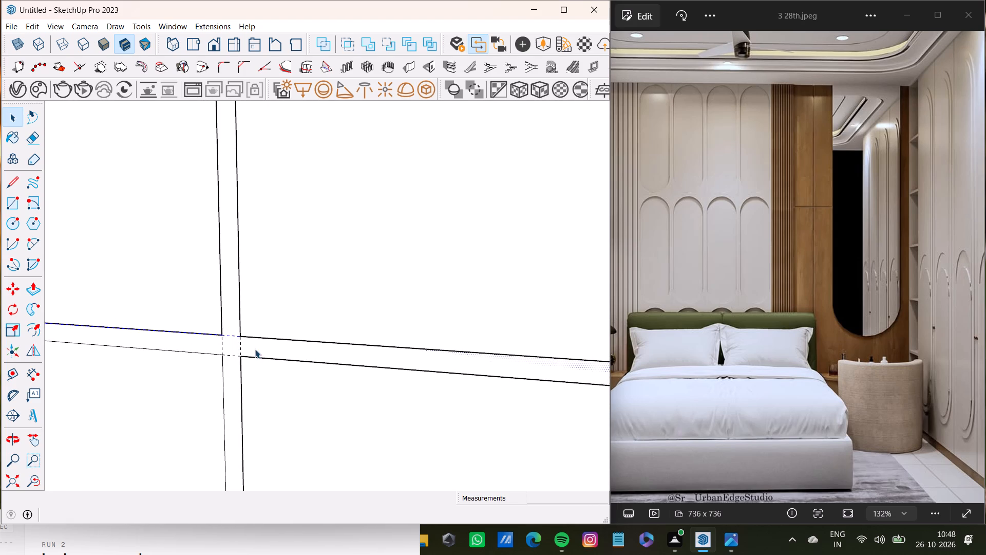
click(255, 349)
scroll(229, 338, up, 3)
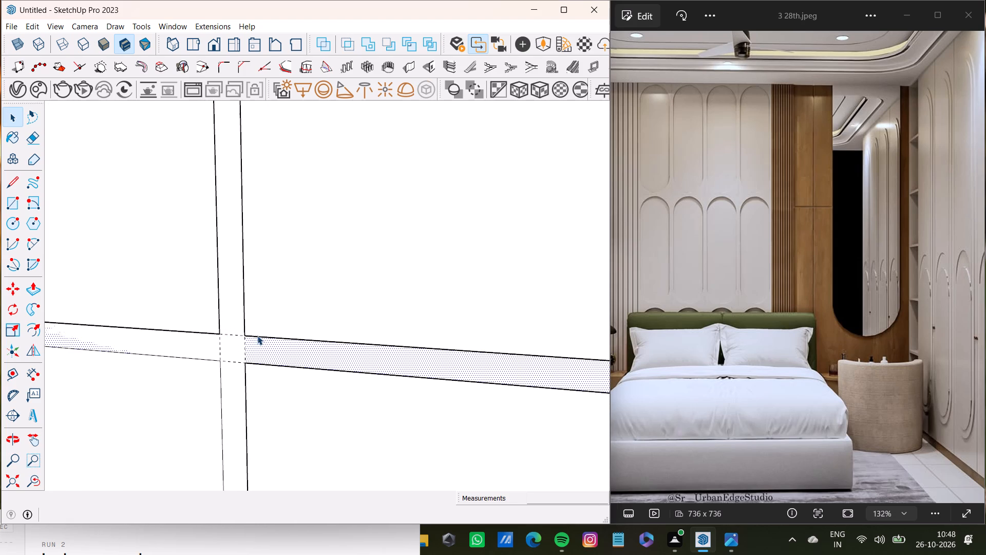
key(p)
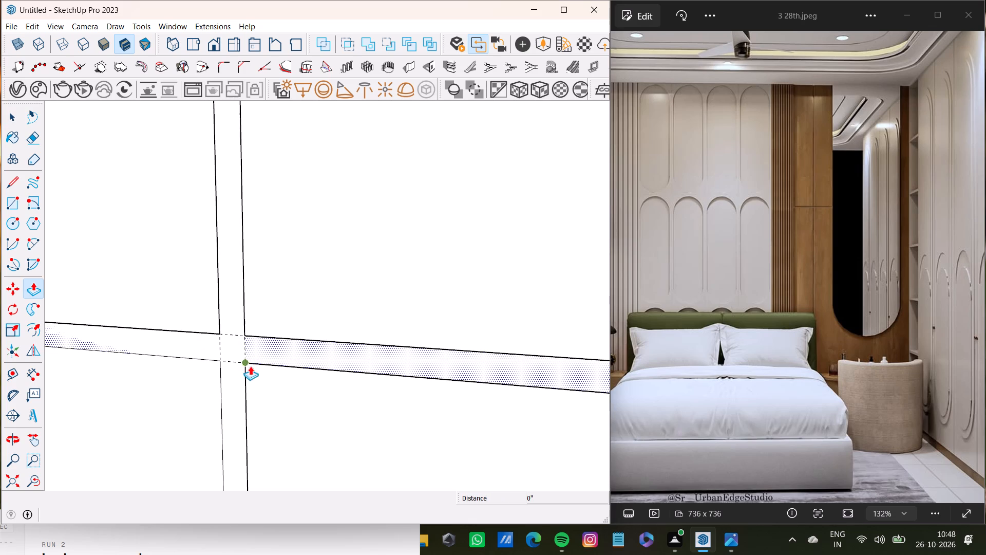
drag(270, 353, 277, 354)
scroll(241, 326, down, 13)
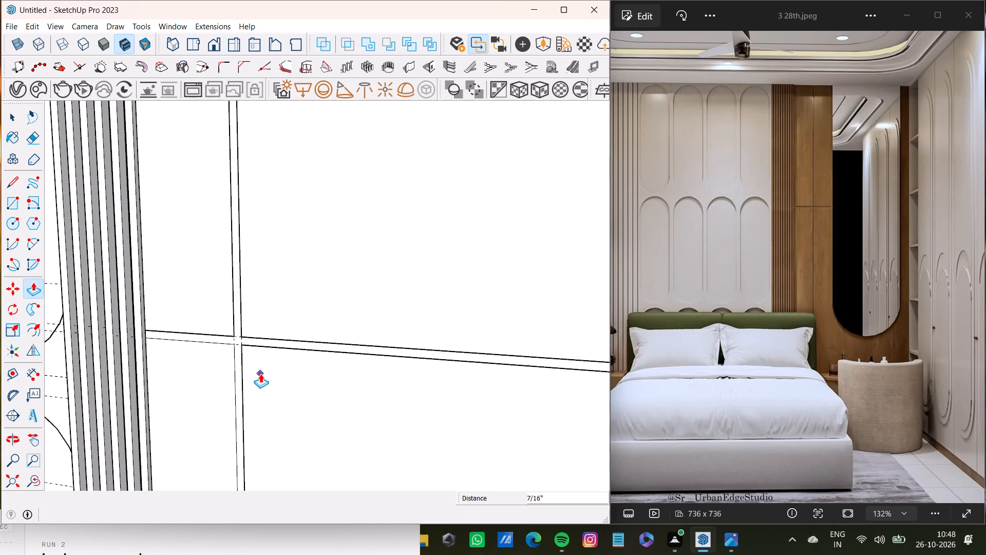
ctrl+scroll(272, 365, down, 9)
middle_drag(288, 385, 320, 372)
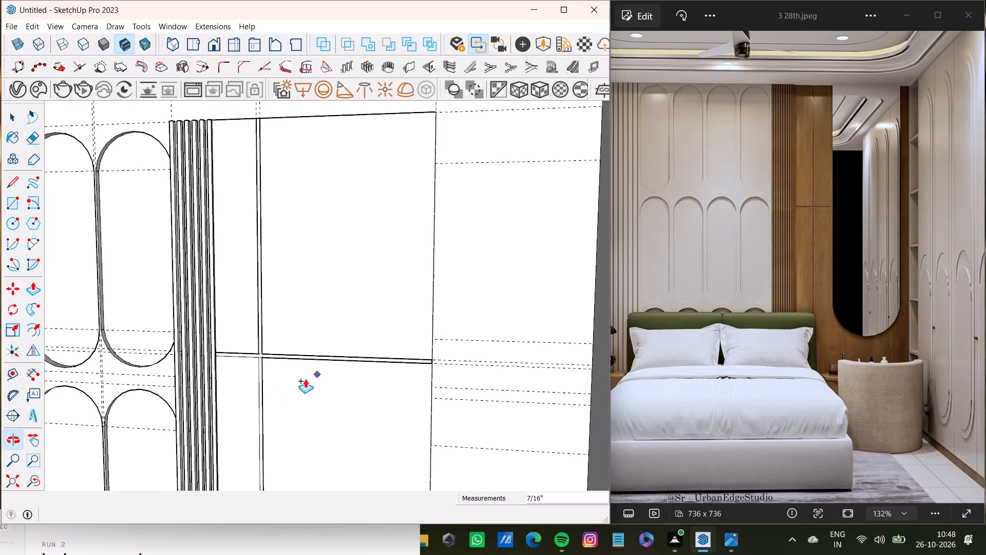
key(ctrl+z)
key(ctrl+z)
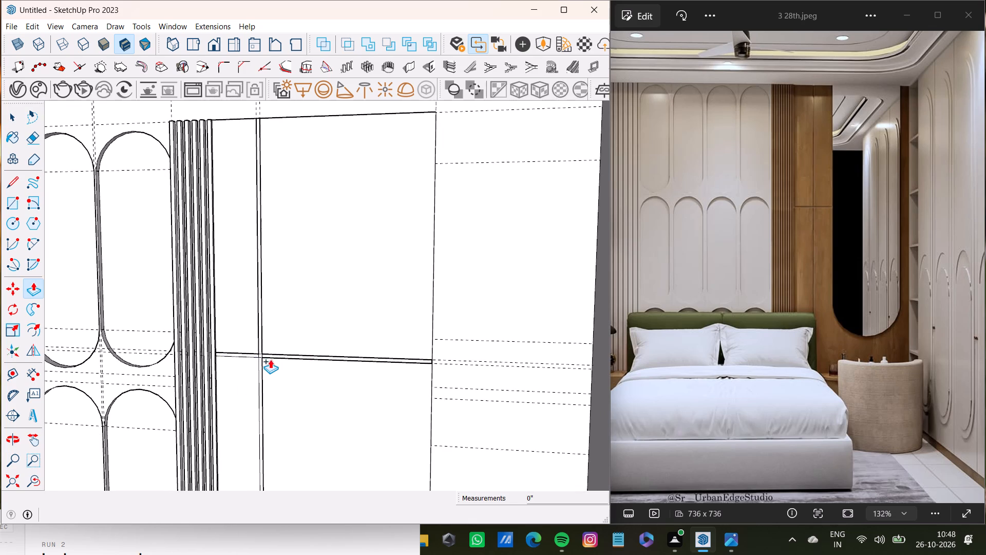
Undo the cross-shaped strip outlines on the tall panel back to the bare guides.
key(ctrl+z)
key(ctrl+z)
scroll(257, 348, down, 4)
shift+middle_drag(262, 346, 262, 346)
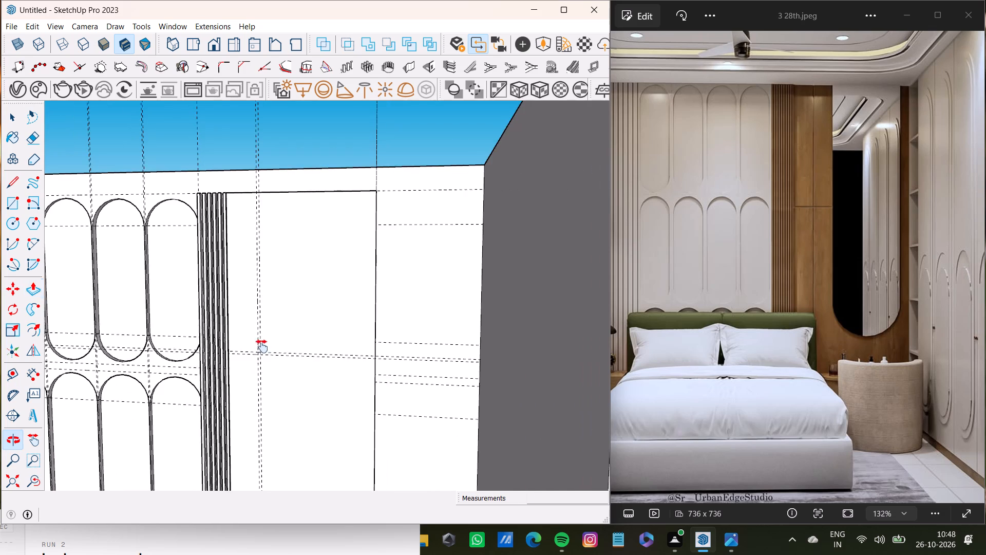
shift+middle_drag(262, 346, 336, 364)
middle_drag(324, 356, 297, 339)
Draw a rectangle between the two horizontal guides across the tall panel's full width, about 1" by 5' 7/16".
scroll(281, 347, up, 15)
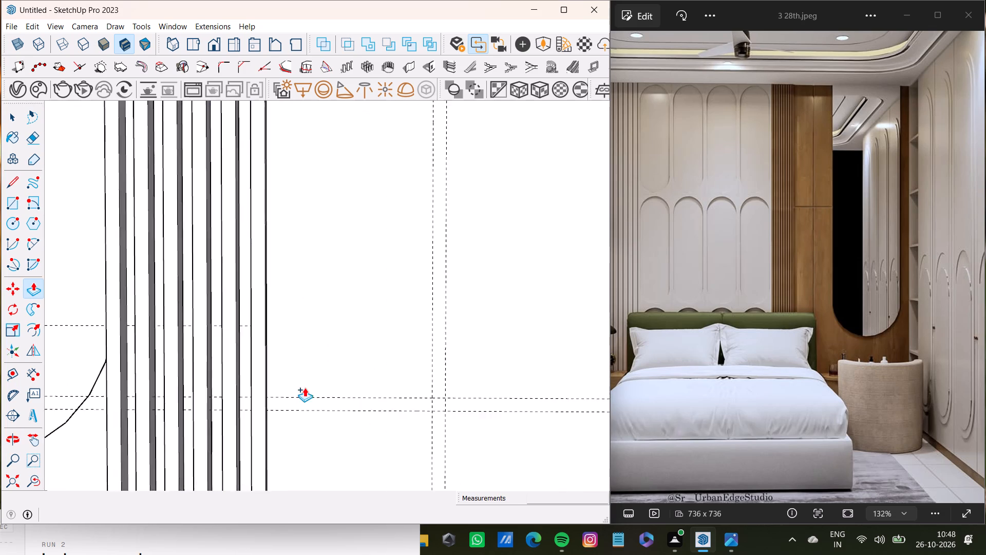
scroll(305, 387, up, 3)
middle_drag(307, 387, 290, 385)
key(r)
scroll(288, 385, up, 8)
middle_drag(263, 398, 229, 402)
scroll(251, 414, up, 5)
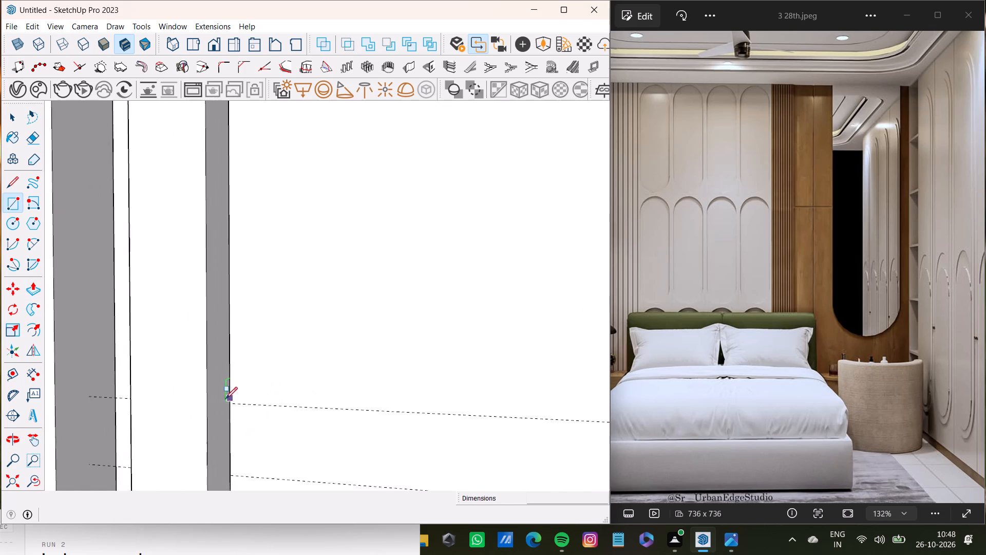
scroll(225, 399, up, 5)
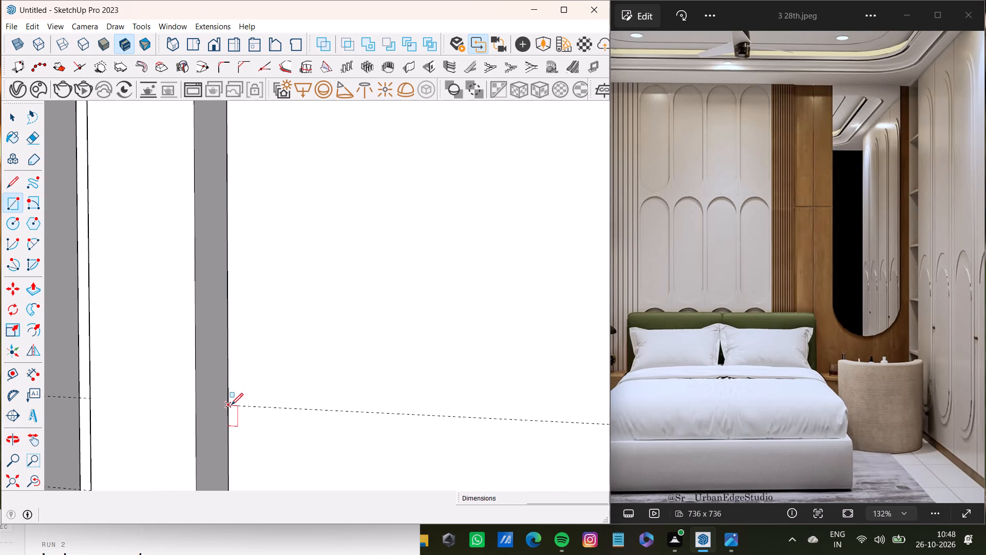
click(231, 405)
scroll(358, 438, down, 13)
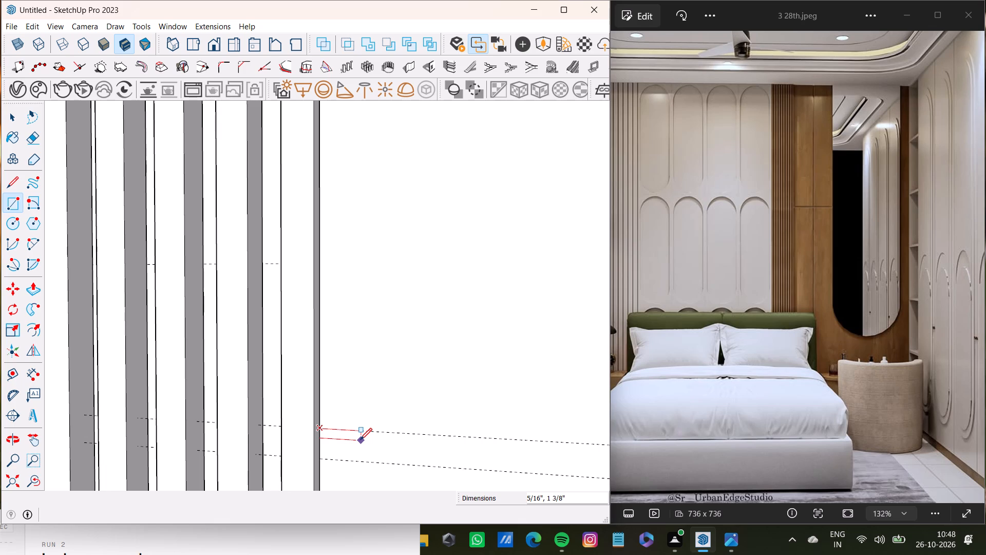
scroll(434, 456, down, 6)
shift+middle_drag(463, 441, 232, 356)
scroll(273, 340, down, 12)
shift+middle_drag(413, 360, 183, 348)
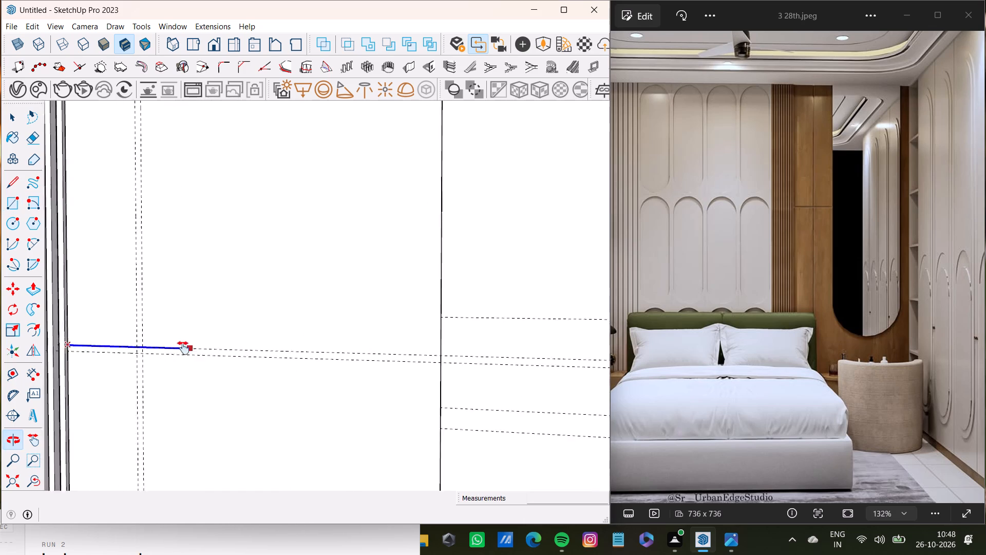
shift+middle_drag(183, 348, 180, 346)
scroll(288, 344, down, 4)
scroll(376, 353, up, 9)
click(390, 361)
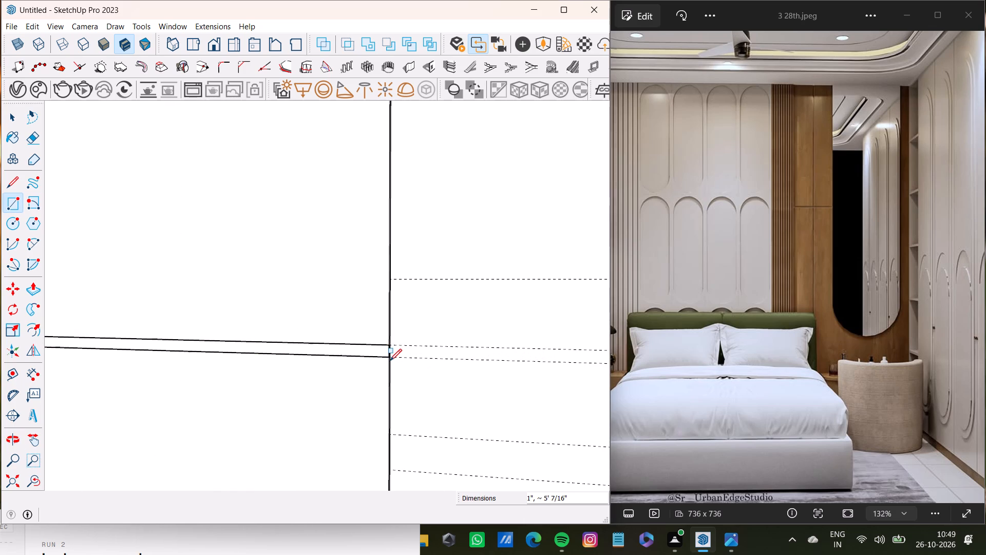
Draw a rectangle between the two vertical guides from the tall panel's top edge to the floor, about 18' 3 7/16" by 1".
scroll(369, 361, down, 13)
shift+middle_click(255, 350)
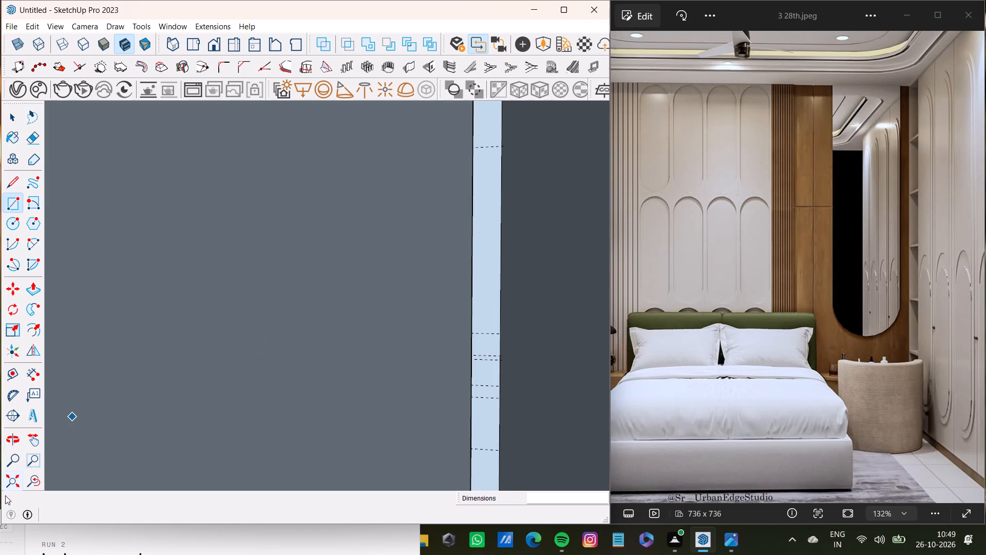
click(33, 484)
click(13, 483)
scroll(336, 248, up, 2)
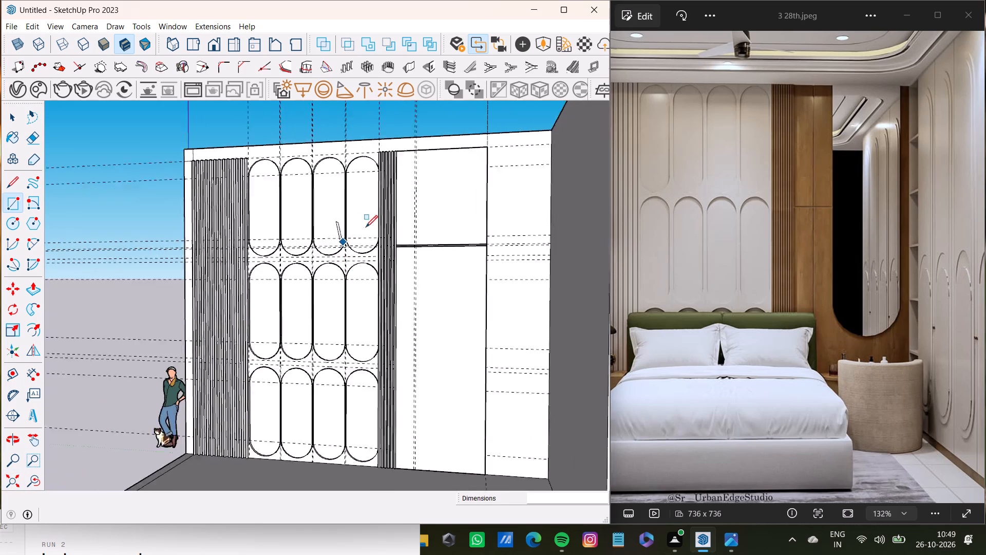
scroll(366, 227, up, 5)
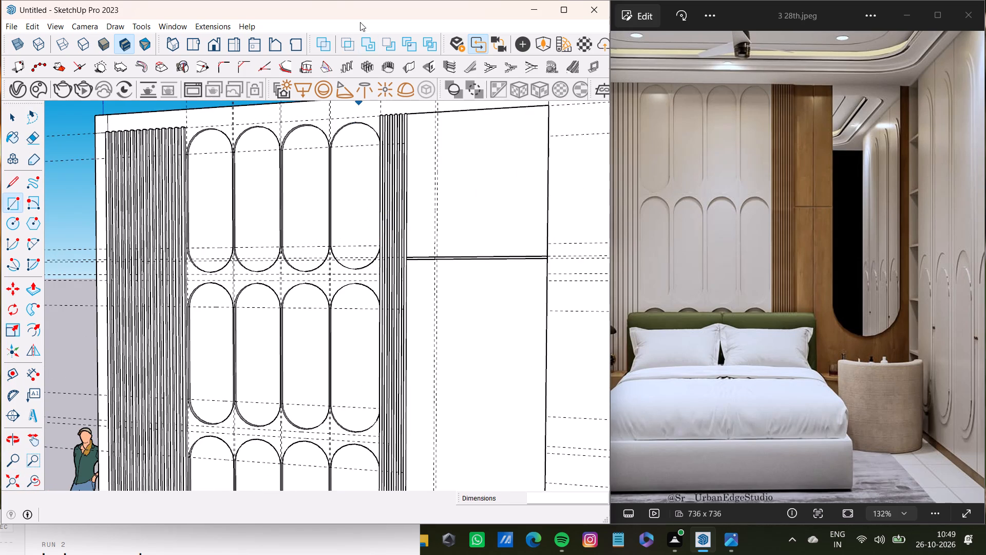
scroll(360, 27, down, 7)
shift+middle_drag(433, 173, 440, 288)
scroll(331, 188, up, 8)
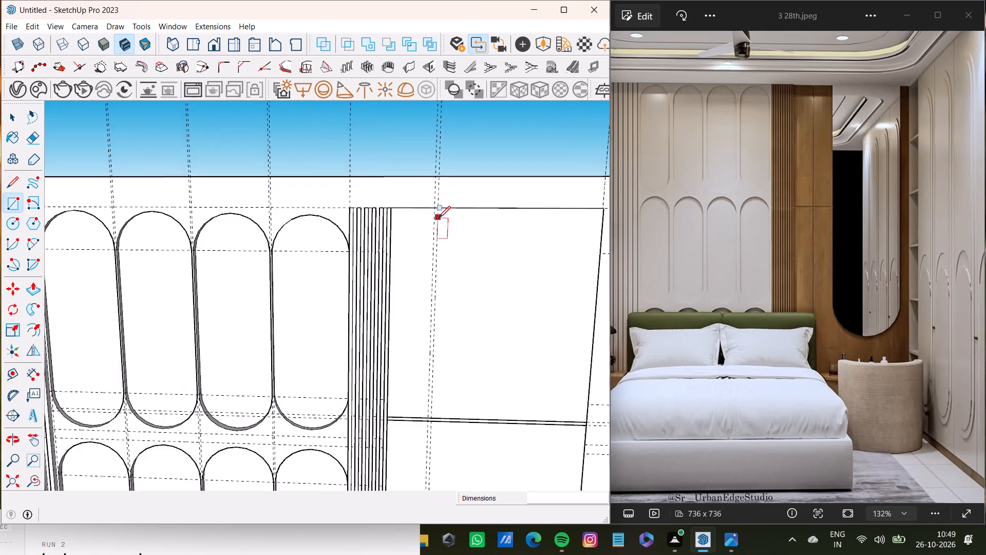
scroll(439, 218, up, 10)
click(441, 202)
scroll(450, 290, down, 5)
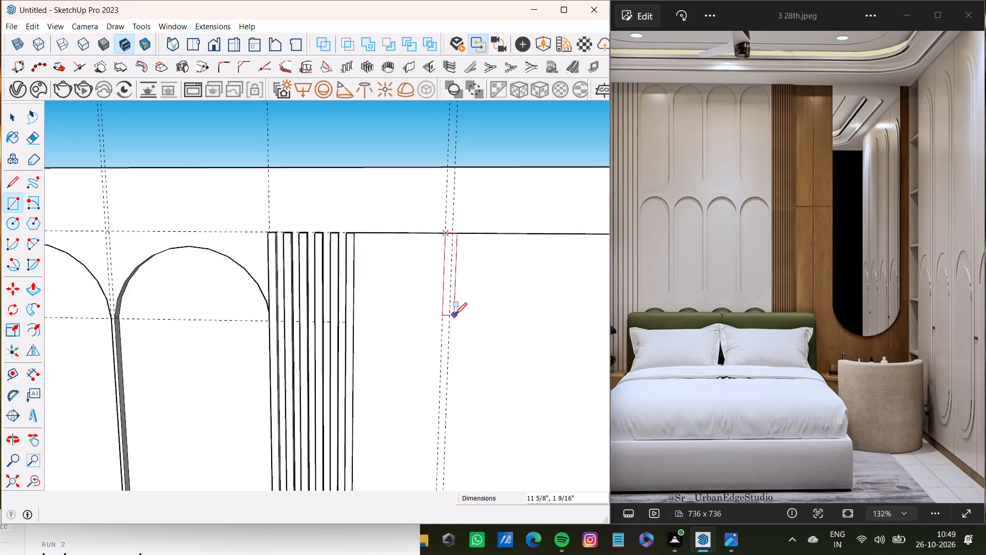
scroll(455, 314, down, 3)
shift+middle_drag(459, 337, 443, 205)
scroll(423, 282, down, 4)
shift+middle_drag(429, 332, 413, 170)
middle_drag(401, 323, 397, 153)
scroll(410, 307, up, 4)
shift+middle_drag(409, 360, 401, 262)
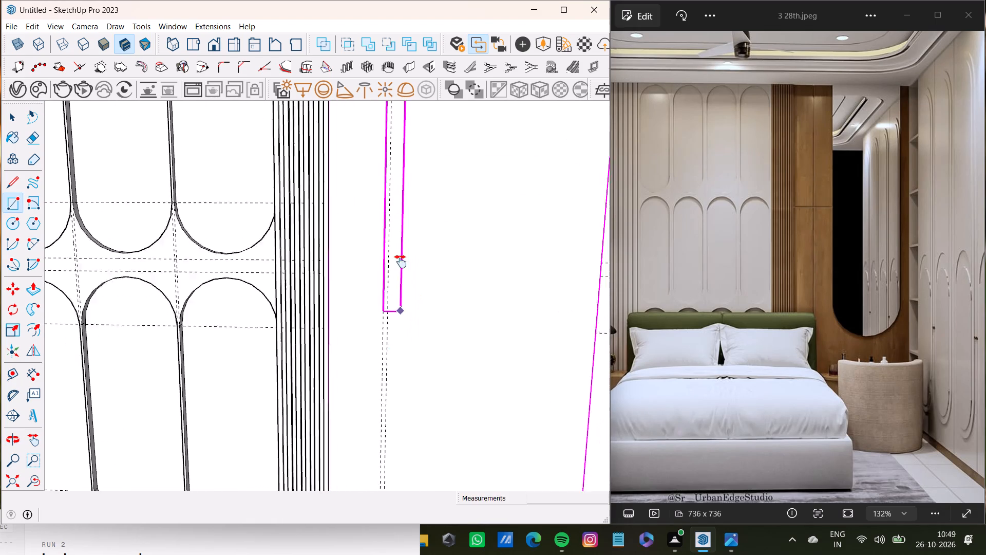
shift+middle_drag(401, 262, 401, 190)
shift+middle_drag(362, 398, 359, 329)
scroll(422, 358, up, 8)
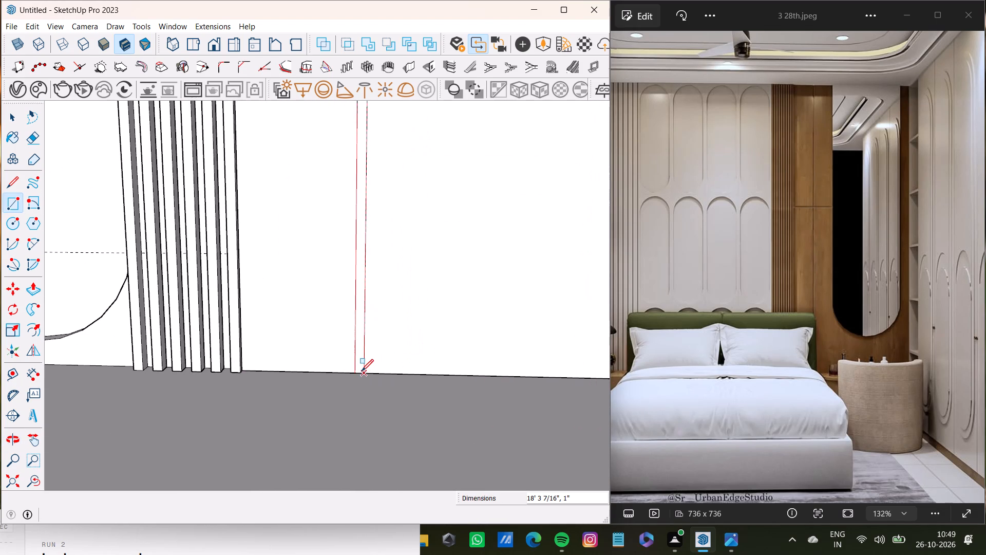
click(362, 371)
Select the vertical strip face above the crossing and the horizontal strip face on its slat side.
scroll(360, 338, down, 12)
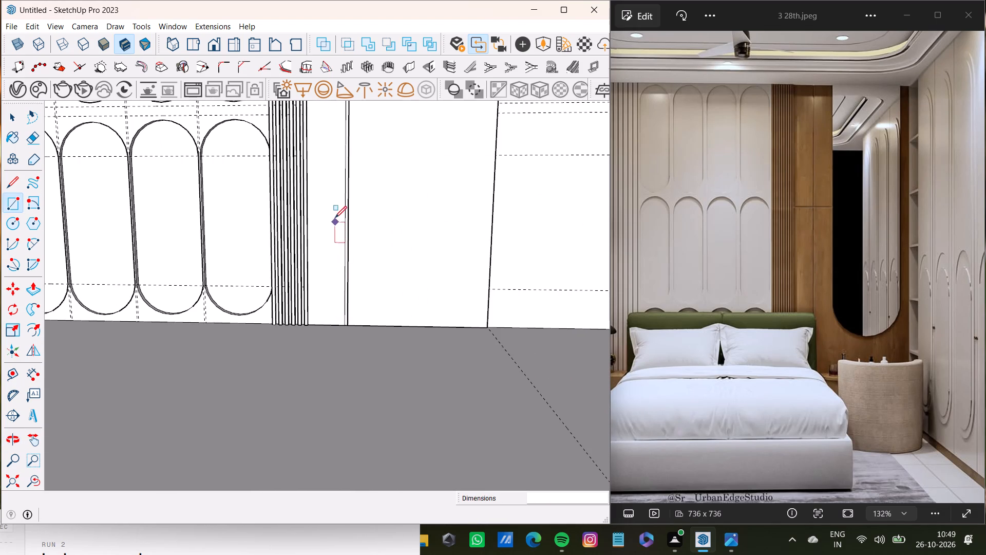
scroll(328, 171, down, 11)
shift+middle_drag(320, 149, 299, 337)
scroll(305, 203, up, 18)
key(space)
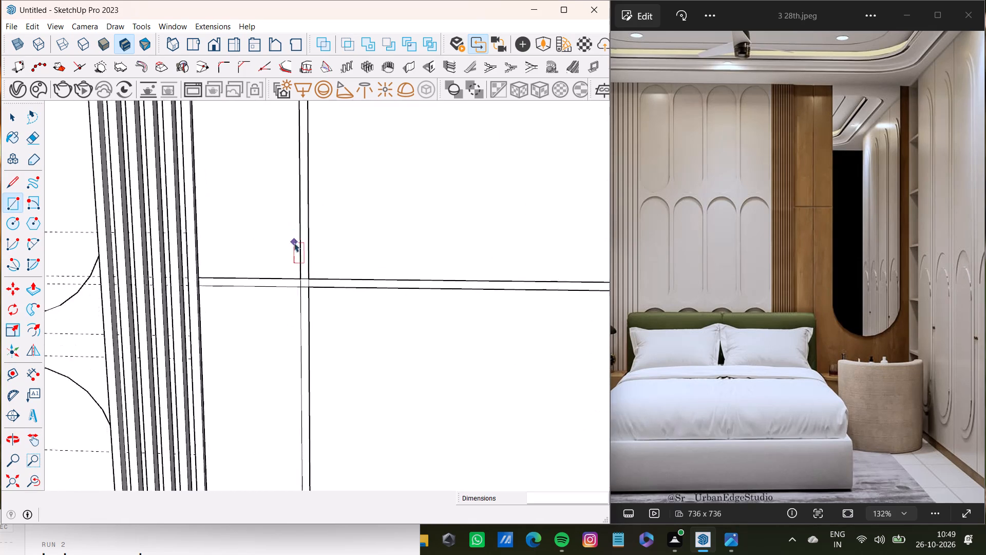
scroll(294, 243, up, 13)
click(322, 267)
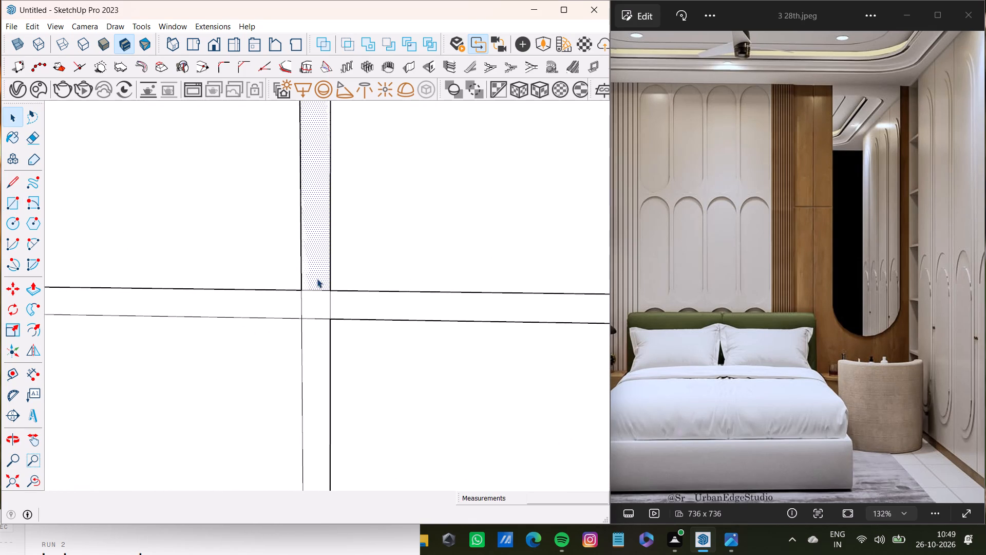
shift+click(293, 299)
Examine the horizontal strip where it meets the fluted slats, and the slats' junction with the arched panels.
scroll(313, 297, down, 9)
middle_drag(313, 297, 223, 319)
scroll(223, 319, down, 1)
scroll(198, 296, up, 4)
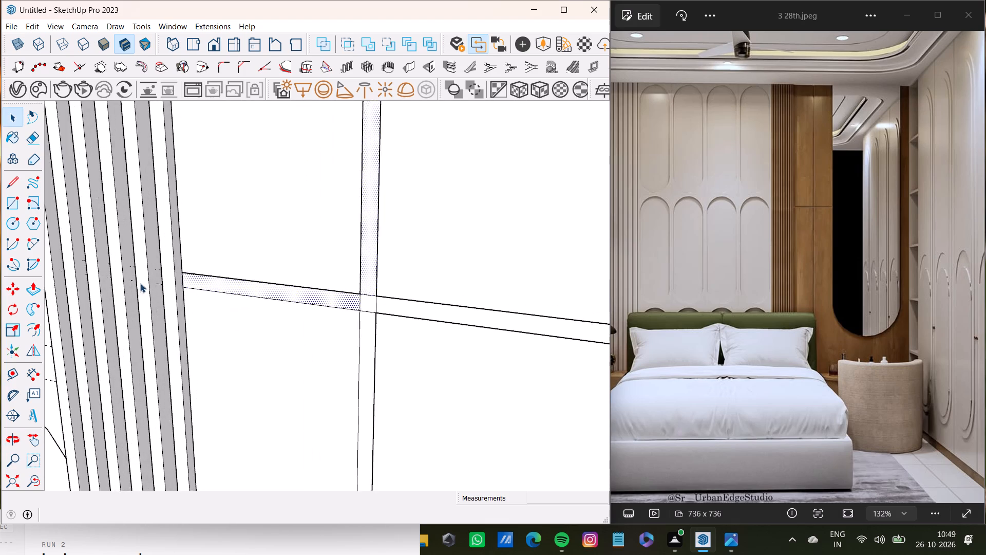
scroll(140, 283, up, 16)
middle_drag(213, 269, 292, 371)
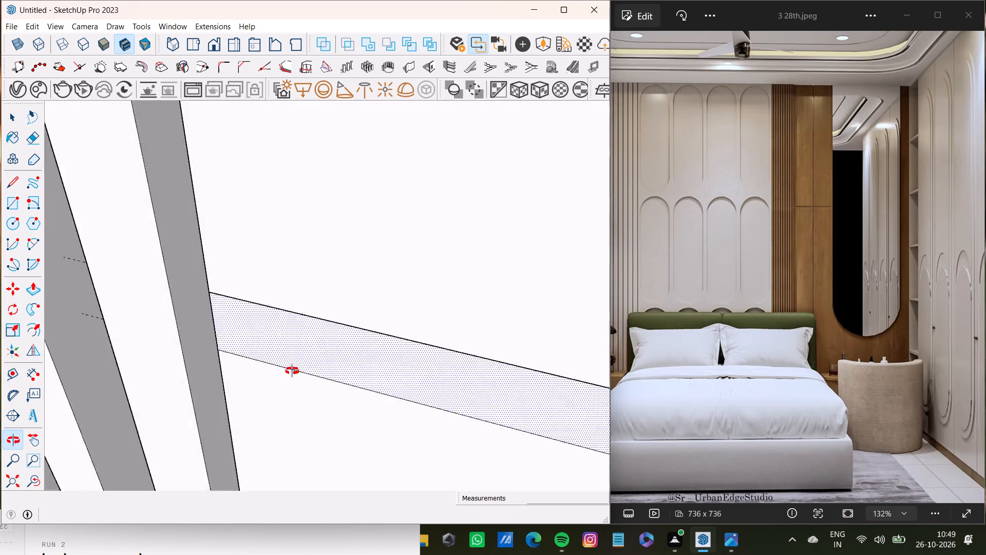
middle_drag(292, 371, 501, 374)
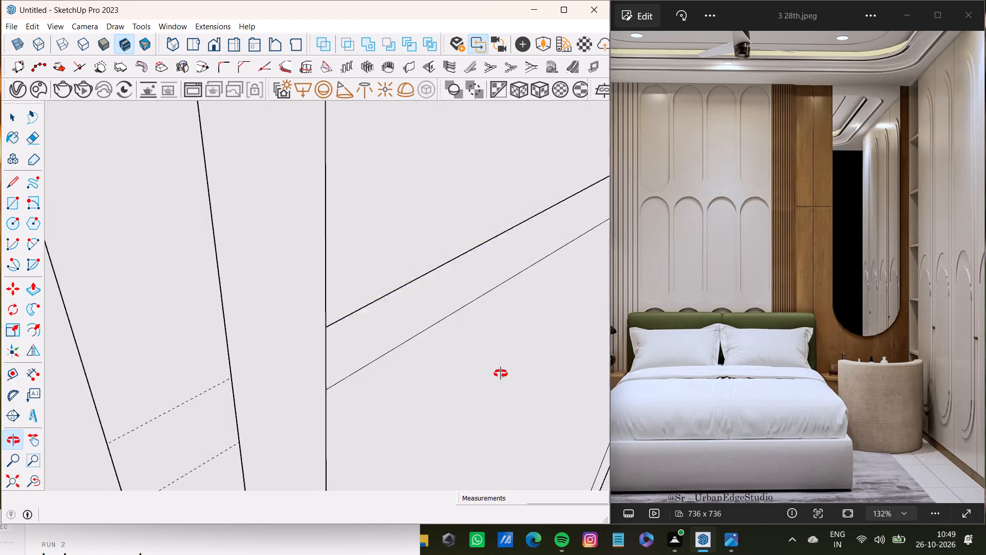
middle_drag(501, 374, 533, 402)
drag(41, 477, 36, 478)
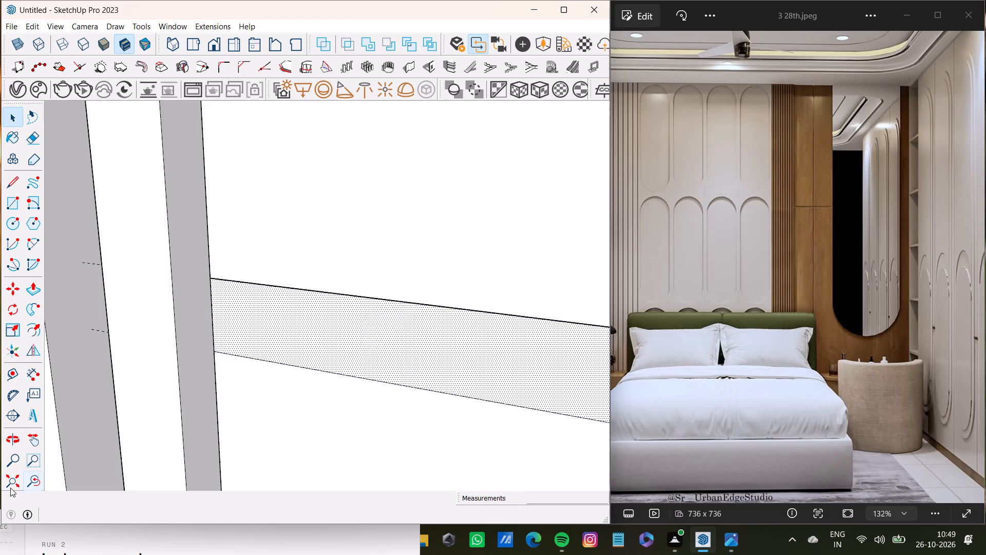
click(9, 488)
scroll(347, 286, up, 10)
middle_drag(412, 265, 574, 280)
scroll(487, 261, up, 4)
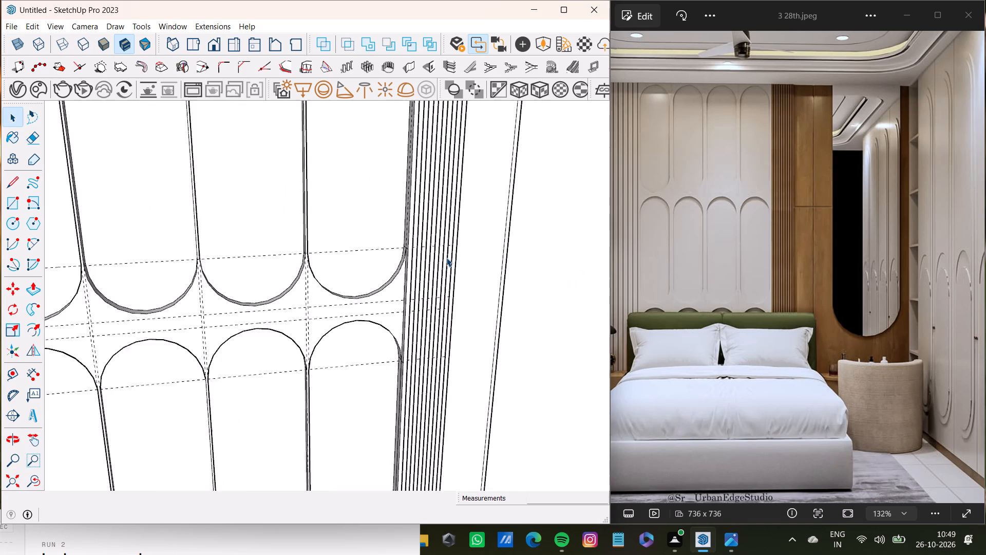
scroll(446, 257, up, 17)
middle_drag(411, 259, 550, 288)
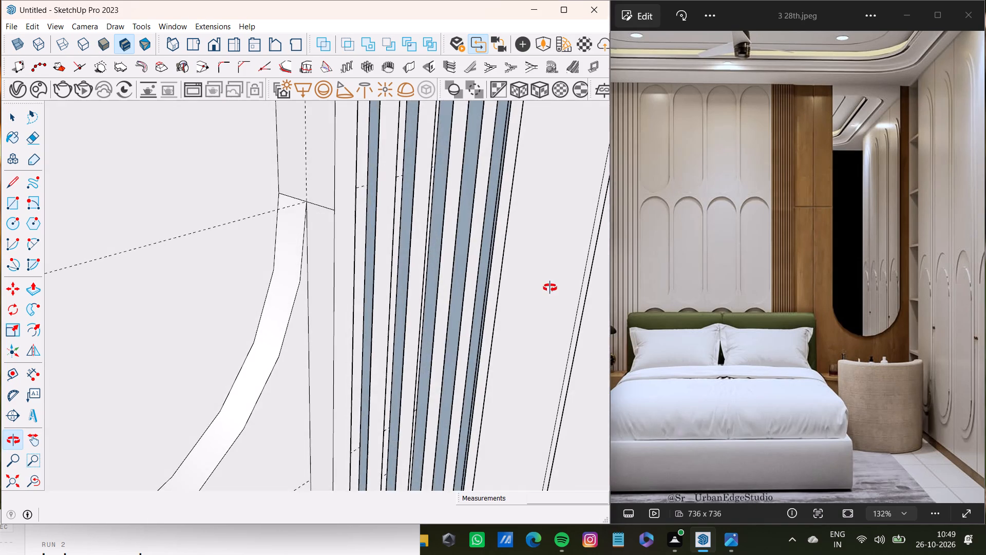
middle_drag(550, 288, 327, 268)
scroll(319, 267, down, 15)
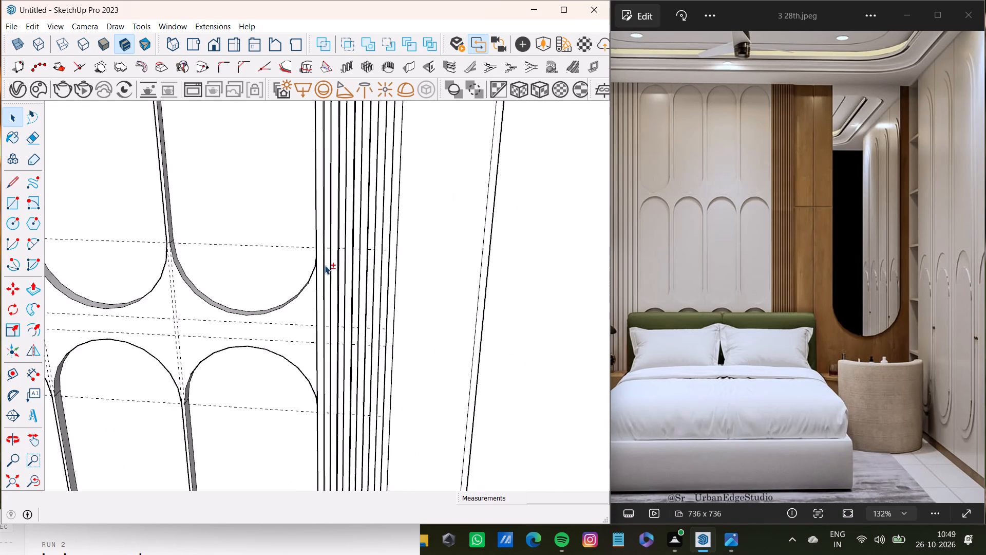
scroll(325, 265, down, 17)
scroll(353, 251, down, 6)
shift+middle_drag(354, 249, 352, 285)
scroll(352, 285, down, 1)
Undo the two strip rectangles and the groove guides on the tall panel.
key(ctrl+z)
key(ctrl+z)
key(ctrl+z)
key(ctrl+z)
key(ctrl+z)
key(ctrl+z)
key(z)
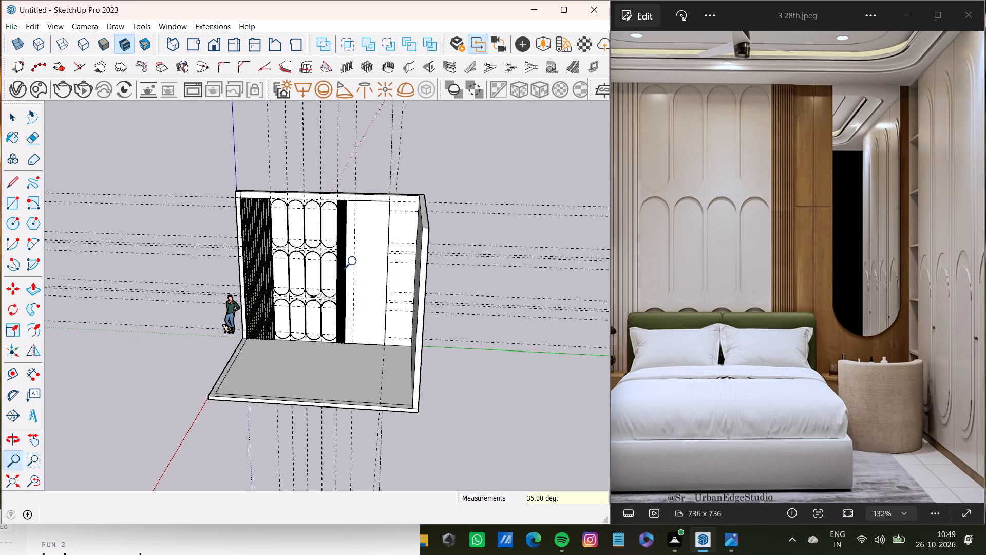
key(ctrl+z)
scroll(369, 219, up, 10)
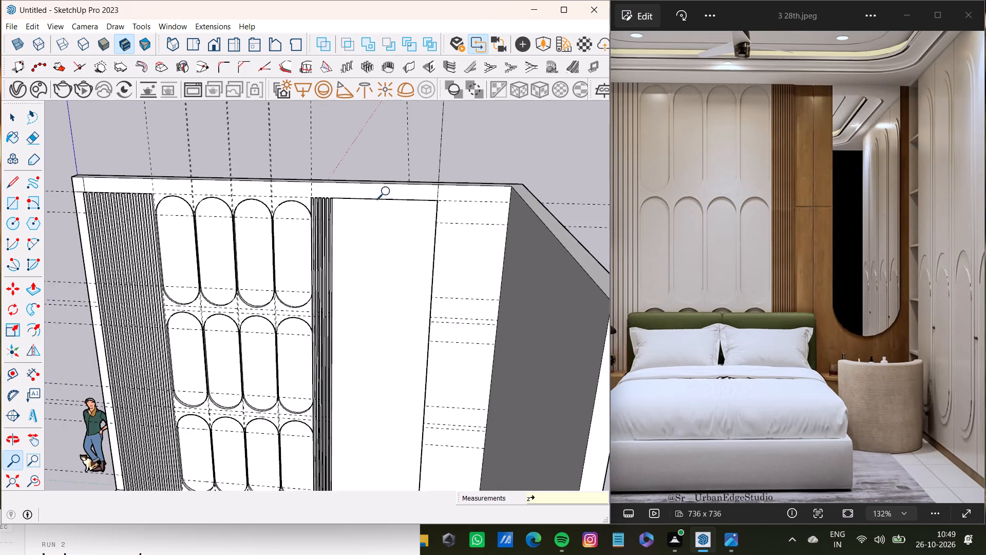
scroll(388, 192, up, 12)
Undo the tall raised panel beside the narrow group of fluted slats.
key(ctrl+z)
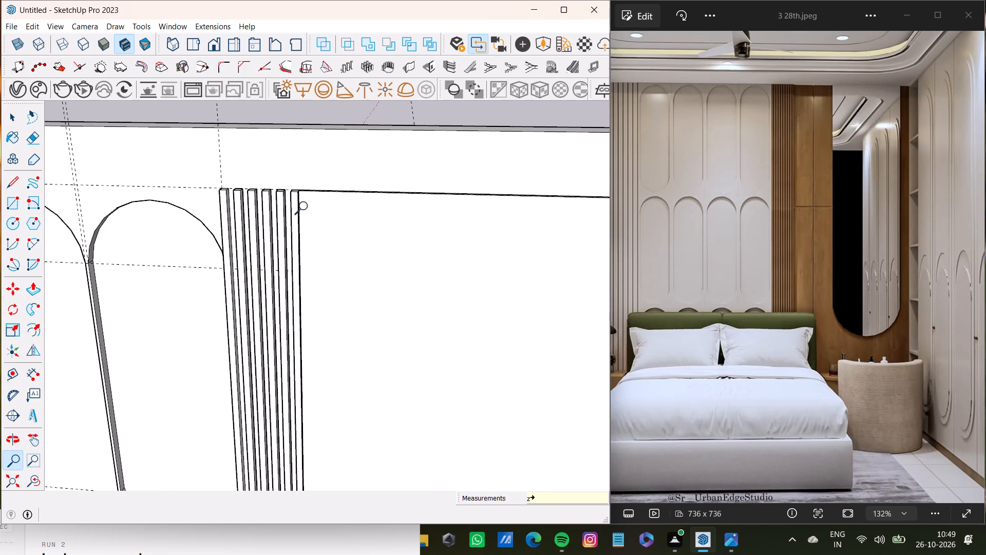
key(ctrl+z)
key(ctrl+z)
key(ctrl+z)
key(ctrl+z)
key(ctrl+z)
key(ctrl+z)
key(ctrl+z)
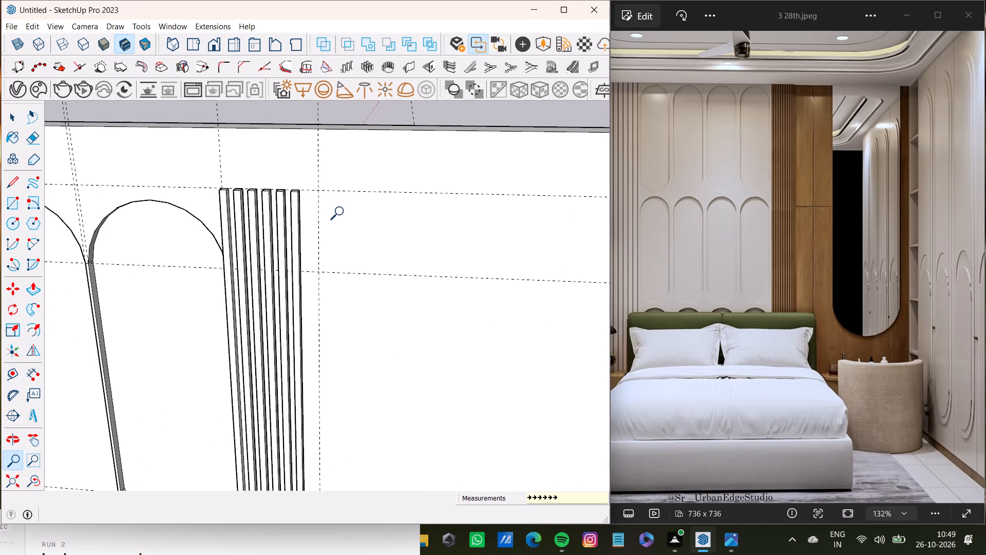
key(ctrl+z)
key(ctrl+z)
key(ctrl+z)
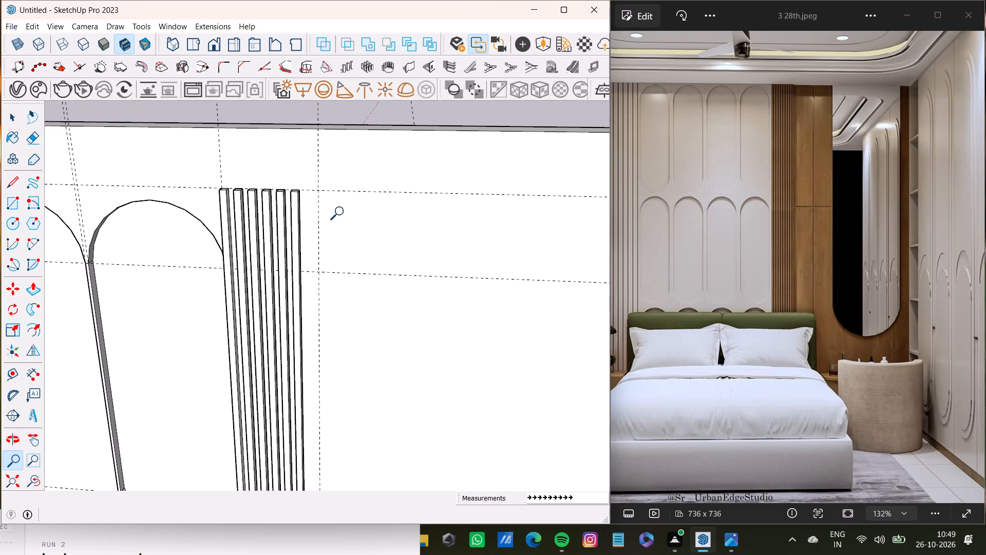
Undo the Push/Pull depth of the arched panels, back to flat outlines.
key(ctrl+z)
key(ctrl+z)
key(ctrl+z)
key(ctrl+z)
key(ctrl+z)
key(ctrl+z)
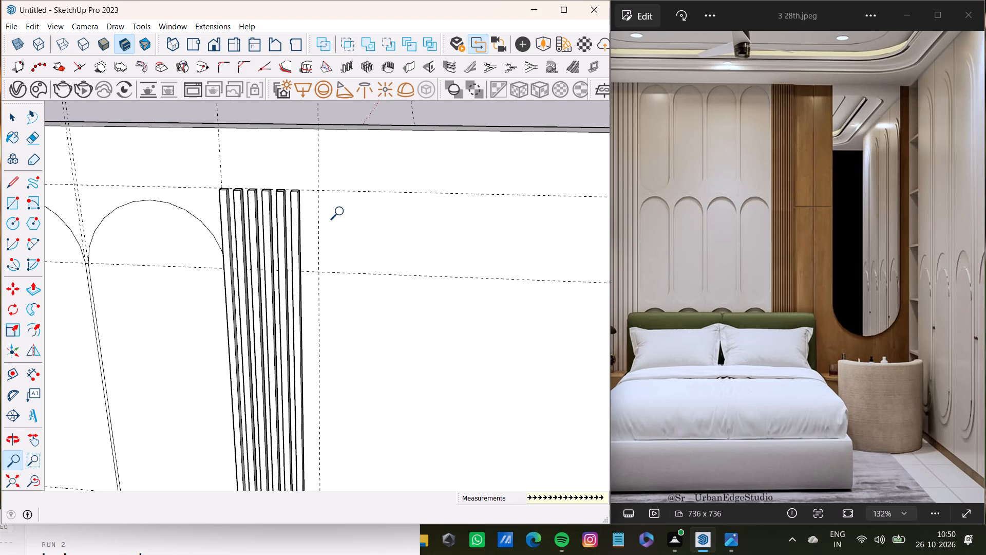
key(ctrl+z)
text(zz)
key(ctrl+z)
Undo the slat copies beside the arched panels, back to the single first slat.
scroll(309, 272, down, 7)
scroll(294, 251, up, 13)
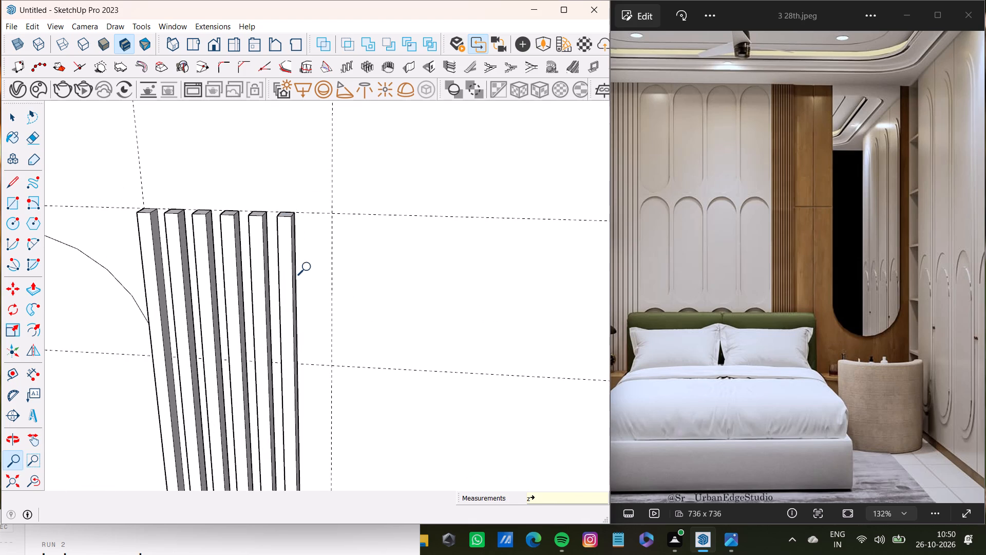
ctrl+scroll(309, 267, down, 13)
key(ctrl+z)
key(ctrl+z)
key(ctrl+z)
scroll(295, 265, up, 9)
key(space)
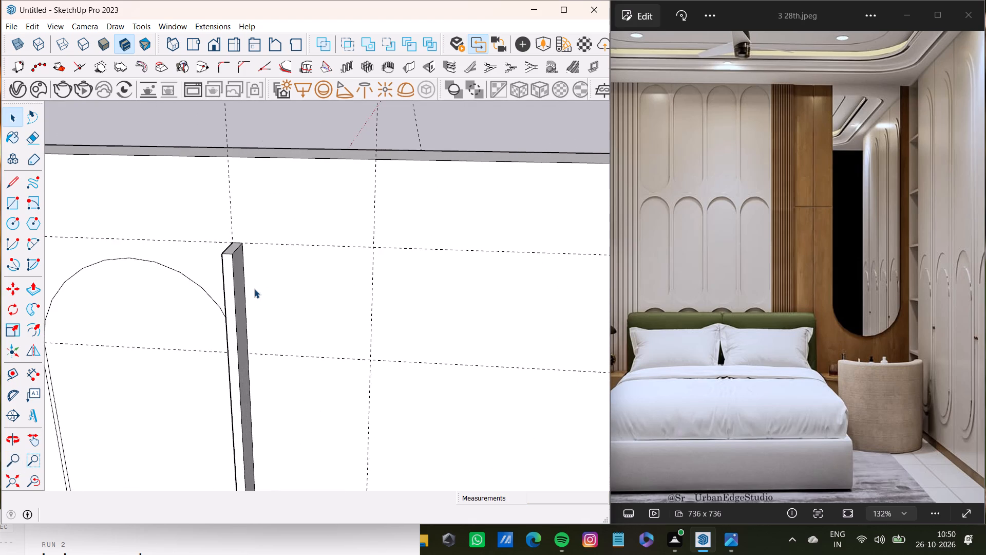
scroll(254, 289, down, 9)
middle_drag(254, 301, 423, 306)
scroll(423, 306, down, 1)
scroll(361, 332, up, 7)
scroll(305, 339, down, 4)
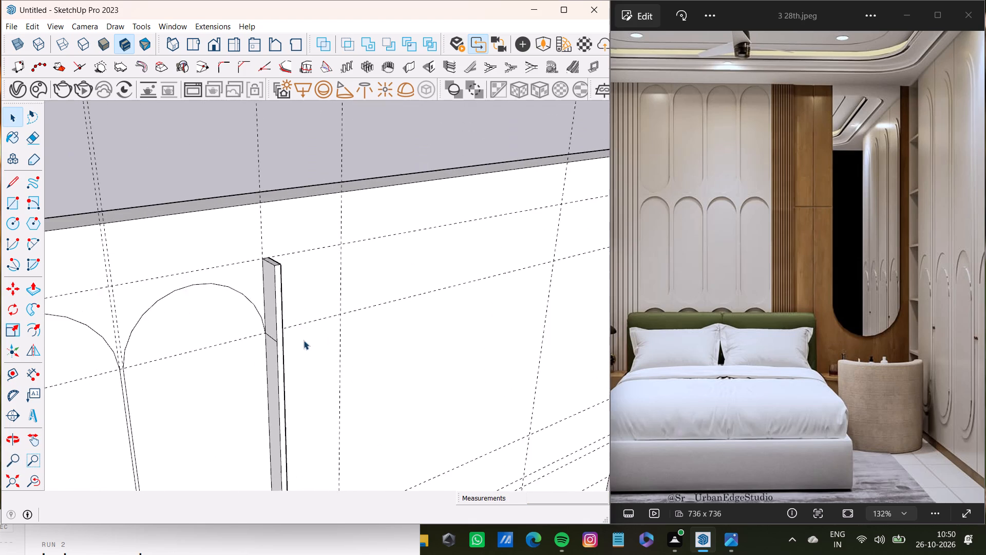
Undo the single first slat beside the last arched panel, back to the bare wall and guides.
shift+middle_drag(304, 340, 343, 334)
key(ctrl+z)
key(ctrl+z)
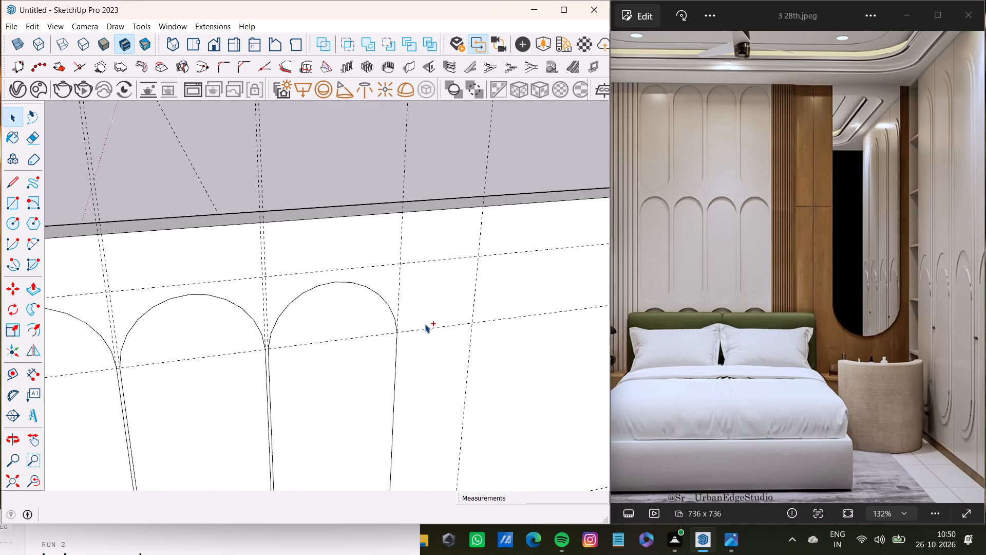
Add a vertical guide offset 1" outward from the guide at the last arch's outer edge.
middle_drag(438, 324, 392, 307)
key(t)
scroll(409, 321, up, 8)
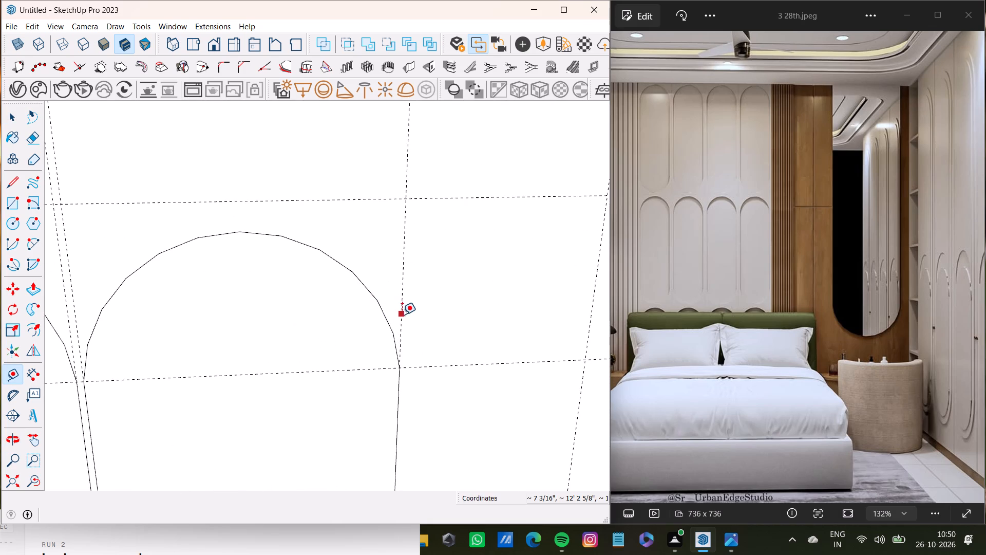
drag(402, 314, 415, 314)
text(1")
key(Return)
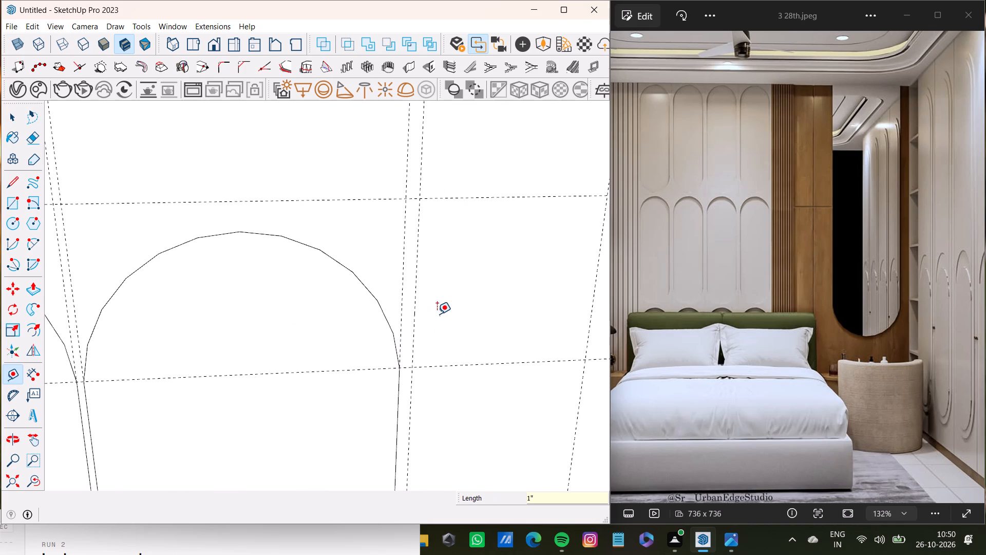
Draw a slat rectangle about 1" wide and 18' 3" tall from the upper guide intersection at the offset guide down to the floor.
scroll(316, 325, down, 14)
middle_drag(383, 366, 322, 371)
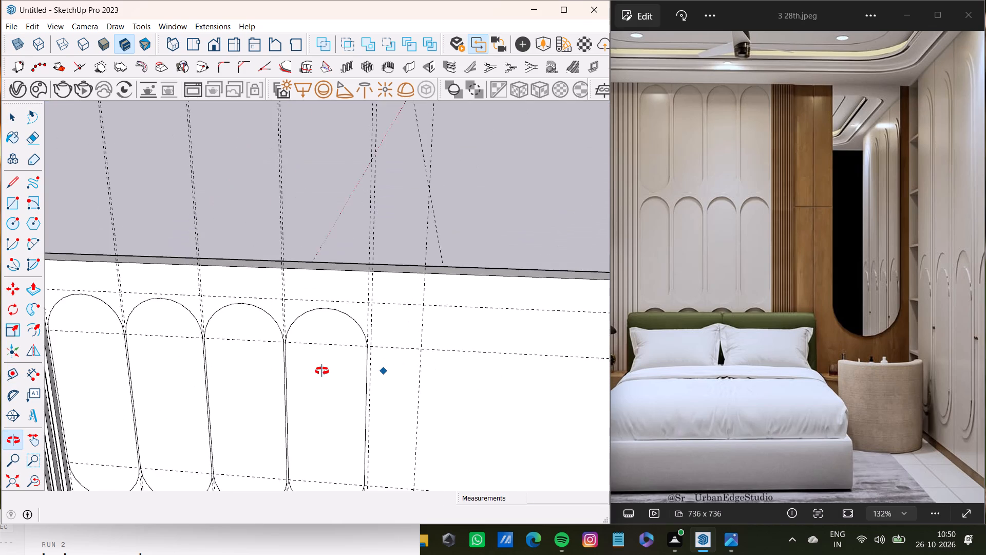
middle_drag(322, 371, 346, 361)
scroll(374, 331, up, 6)
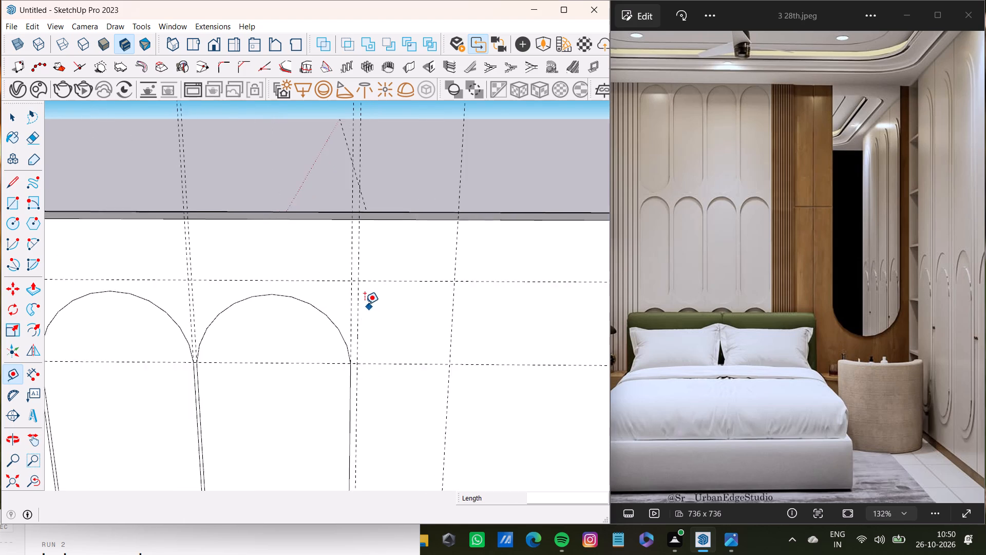
scroll(365, 304, up, 3)
key(r)
scroll(366, 294, up, 6)
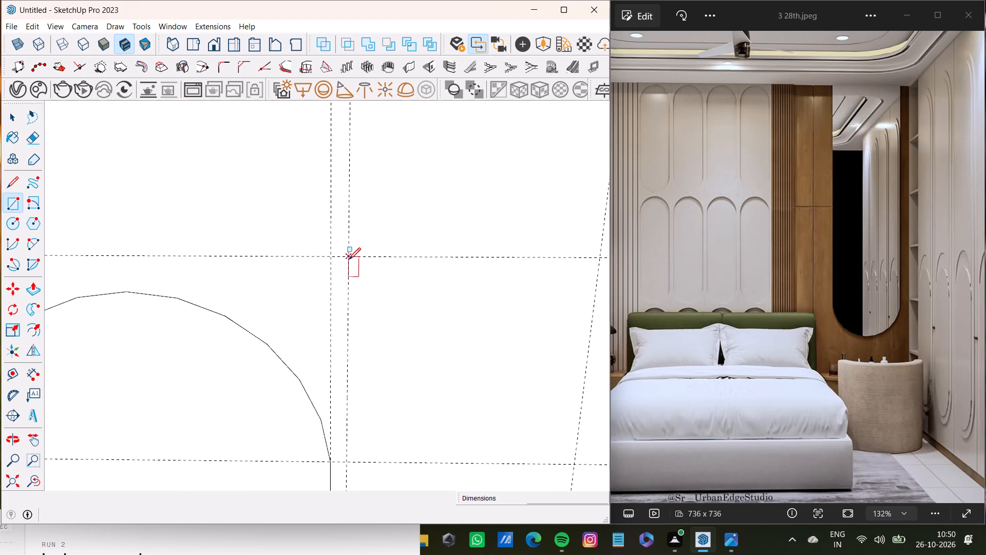
click(349, 260)
scroll(372, 283, down, 12)
middle_drag(401, 320, 403, 225)
shift+scroll(403, 219, down, 7)
shift+middle_drag(401, 371, 402, 350)
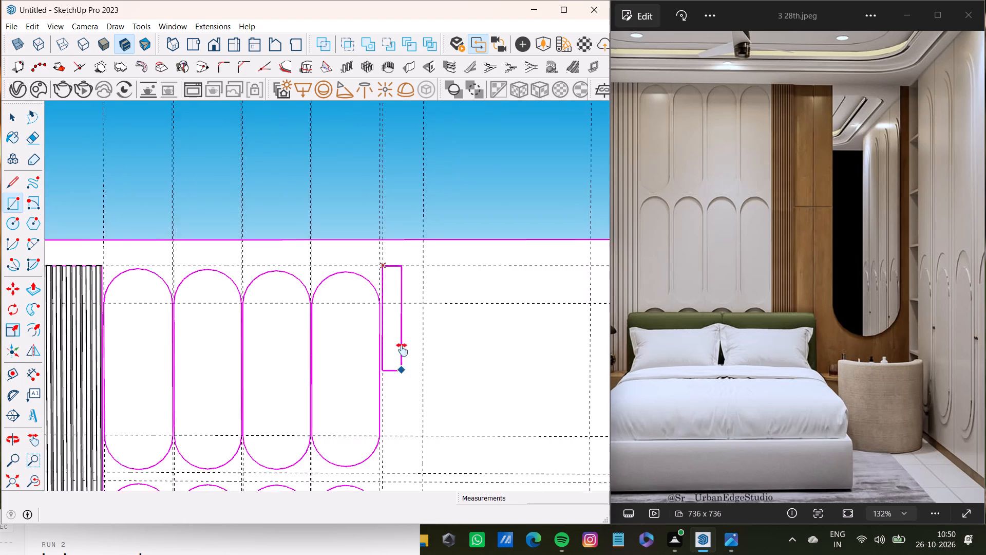
shift+middle_drag(402, 350, 403, 250)
scroll(401, 317, down, 4)
shift+middle_drag(400, 303, 410, 237)
scroll(411, 440, down, 1)
shift+middle_drag(410, 441, 424, 231)
scroll(393, 366, up, 7)
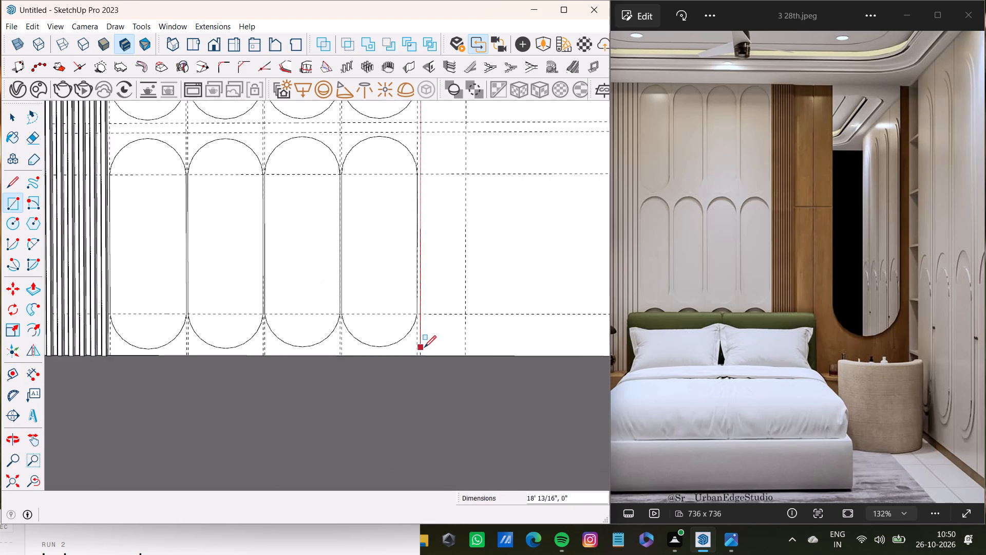
scroll(424, 347, up, 8)
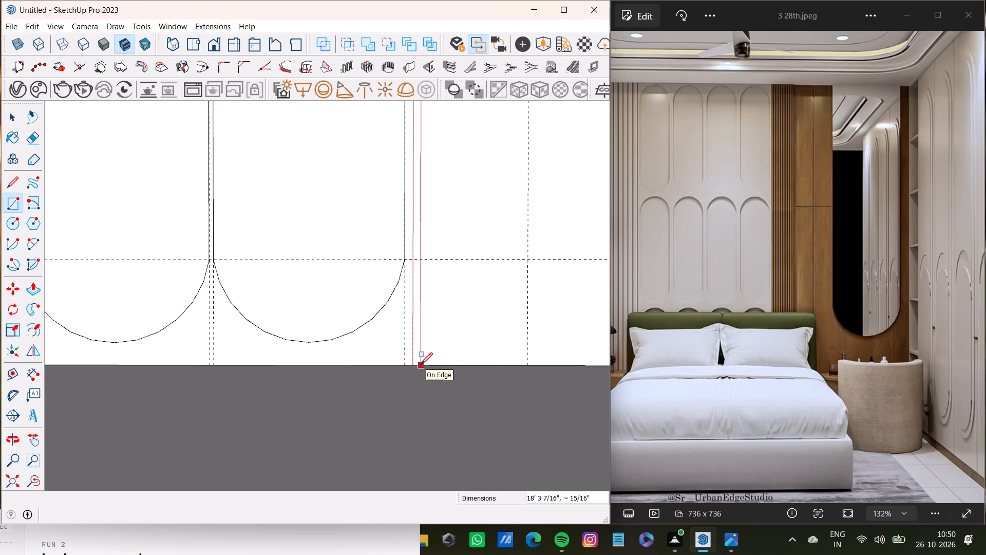
click(423, 364)
key(space)
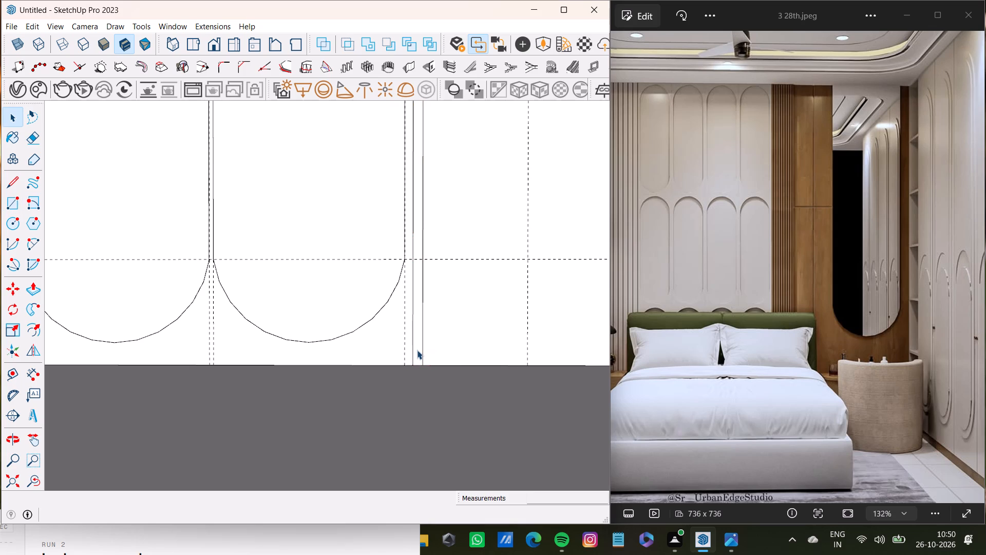
Push/Pull the slat rectangle out from the wall by about 1 9/16".
click(417, 350)
middle_drag(432, 343, 183, 416)
scroll(392, 376, up, 9)
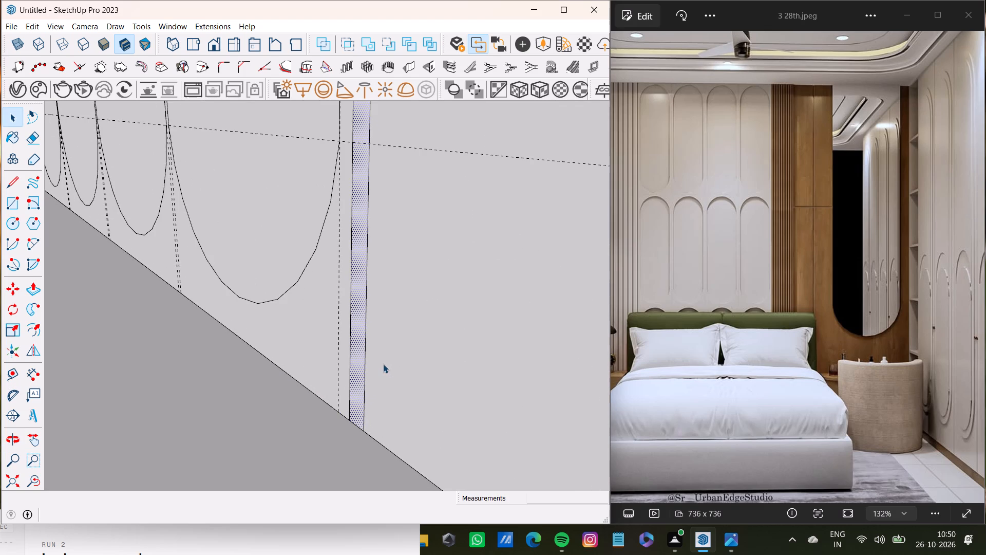
key(p)
drag(359, 392, 334, 397)
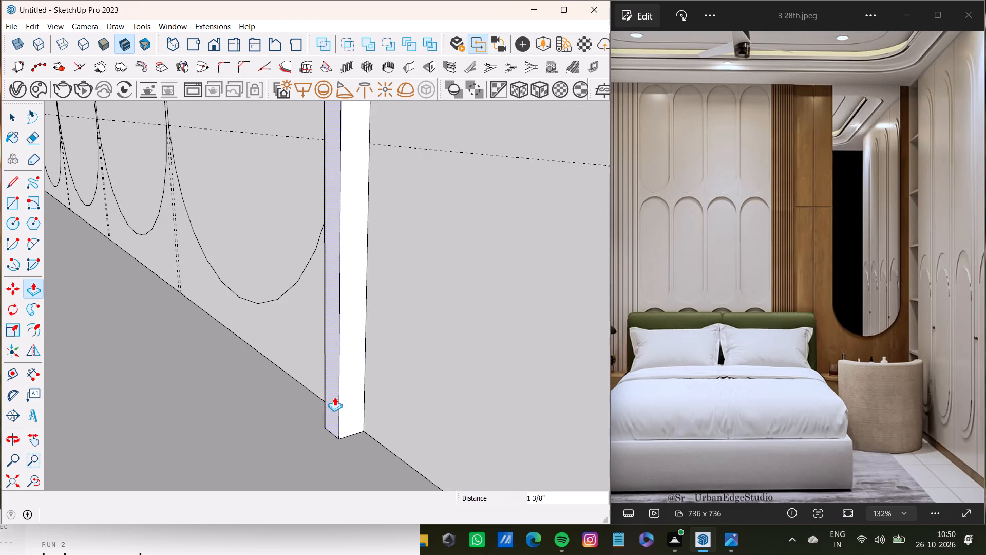
drag(334, 397, 330, 396)
Adjust the slat's depth by 5/16" to align its front with the existing fluted slats on the arches' other side.
scroll(315, 406, down, 13)
middle_drag(321, 410, 451, 416)
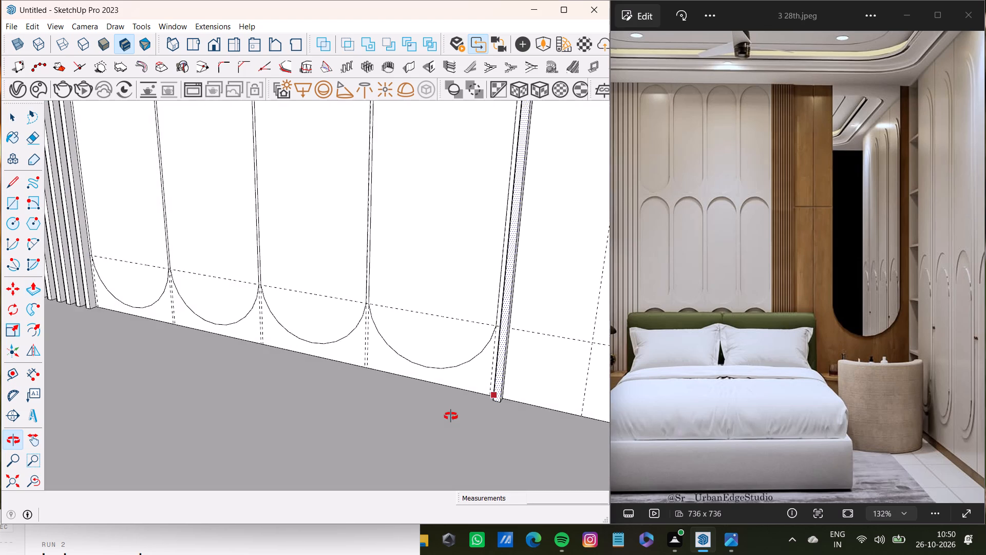
middle_drag(451, 416, 597, 485)
drag(577, 369, 566, 369)
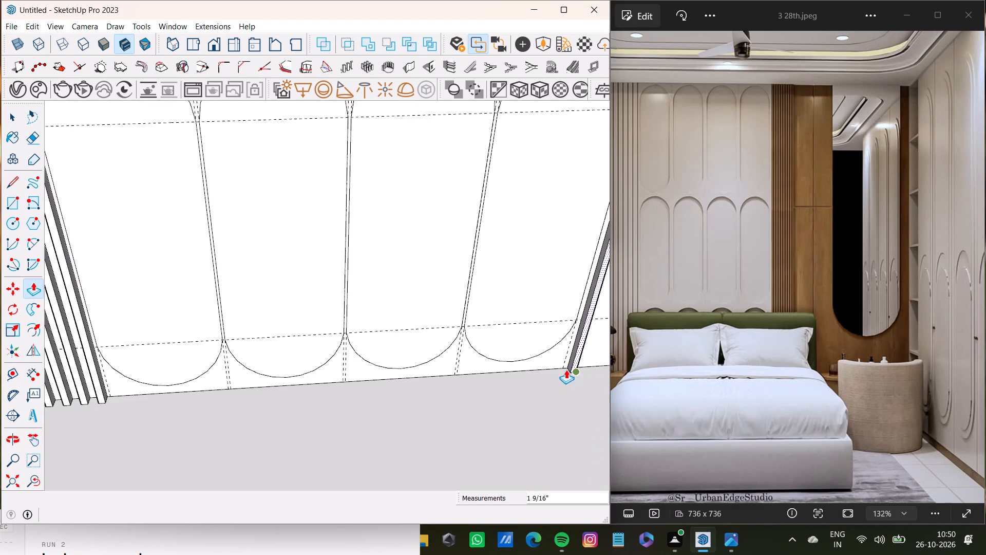
drag(566, 369, 96, 398)
Select all faces of the new slat and copy it 1' 2" along the wall to the next vertical guide's intersection with the top guide.
scroll(360, 402, down, 12)
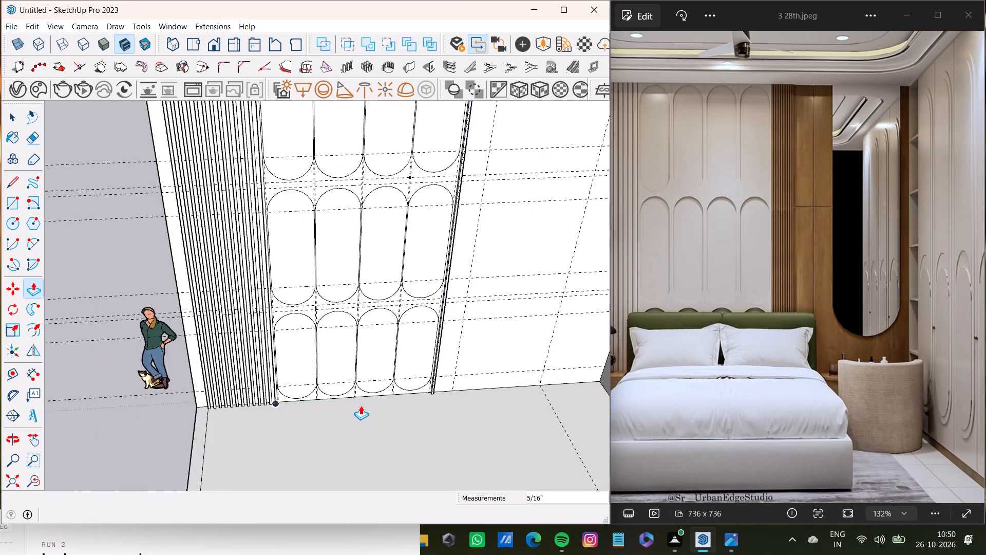
scroll(361, 405, down, 10)
shift+middle_drag(382, 359, 366, 431)
scroll(403, 409, up, 14)
middle_drag(426, 396, 452, 397)
scroll(445, 376, up, 4)
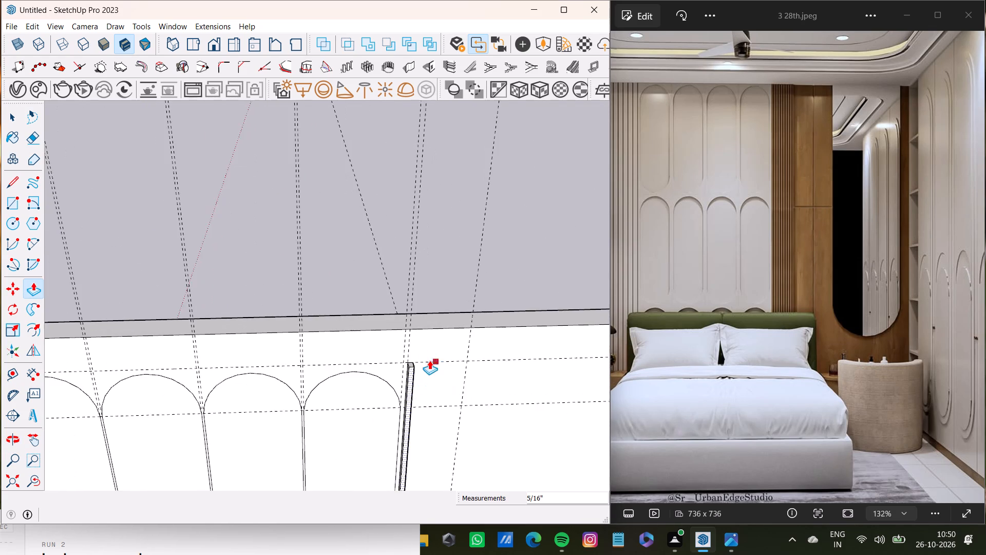
scroll(429, 360, up, 11)
scroll(408, 373, down, 9)
middle_drag(412, 373, 383, 380)
middle_click(383, 380)
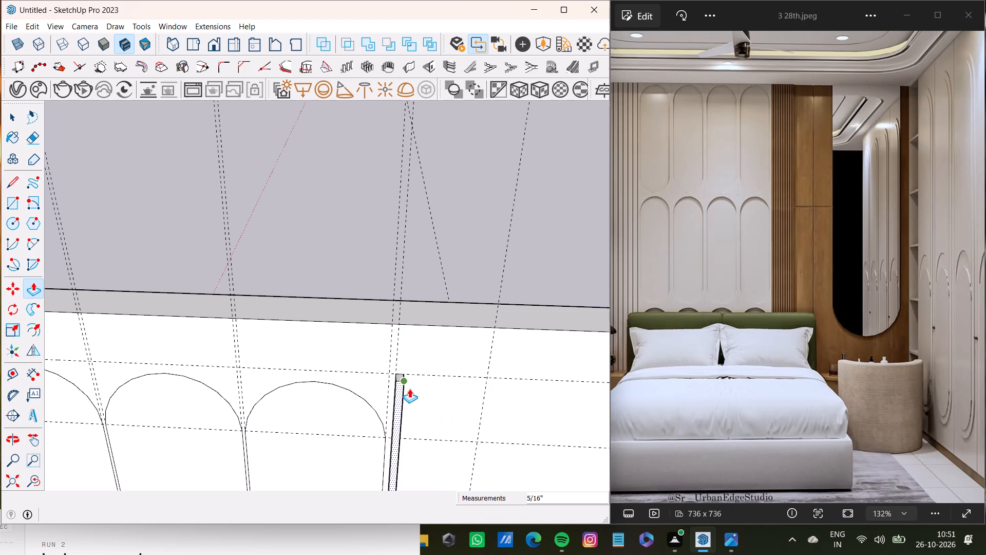
key(space)
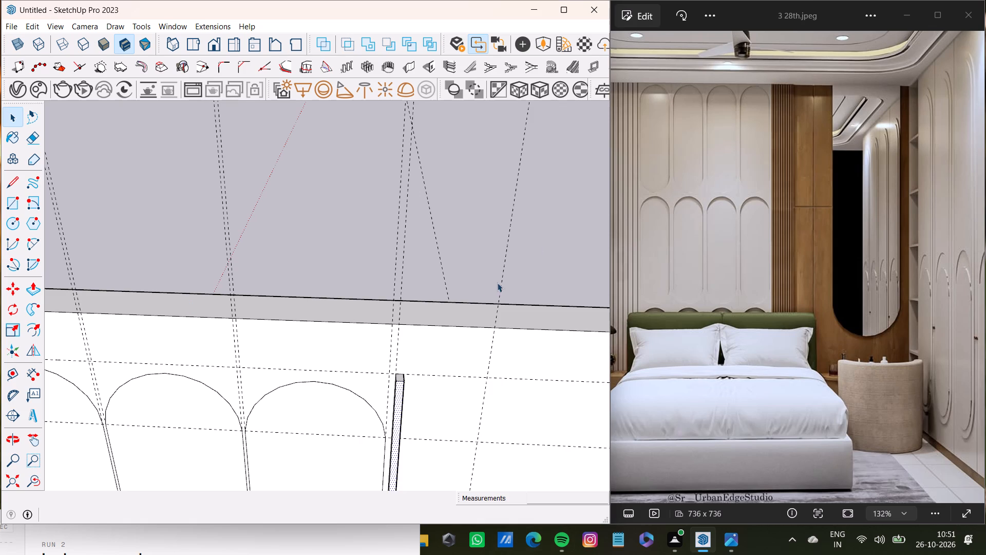
scroll(417, 415, up, 13)
scroll(395, 382, down, 4)
middle_drag(397, 382, 323, 385)
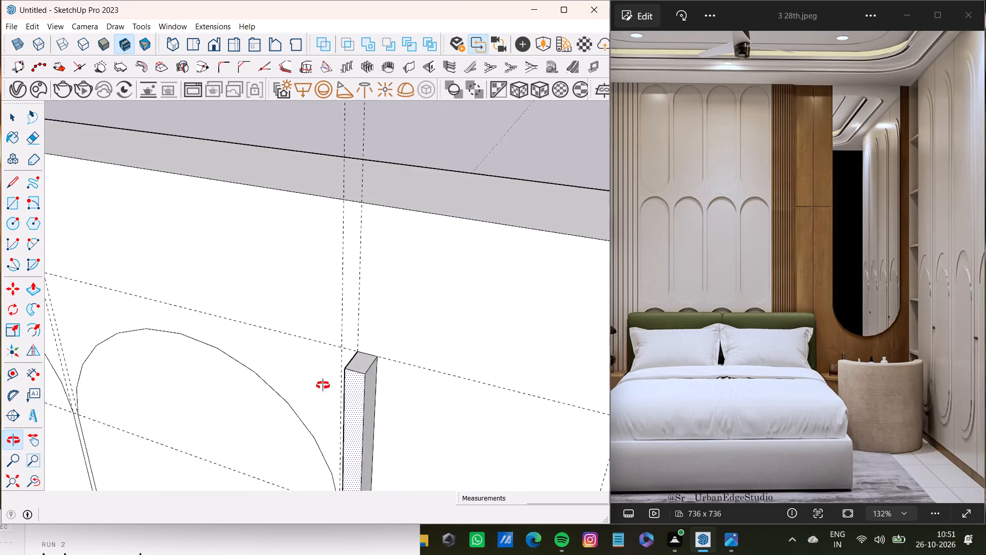
middle_drag(323, 385, 362, 409)
scroll(365, 377, up, 7)
shift+double_click(370, 360)
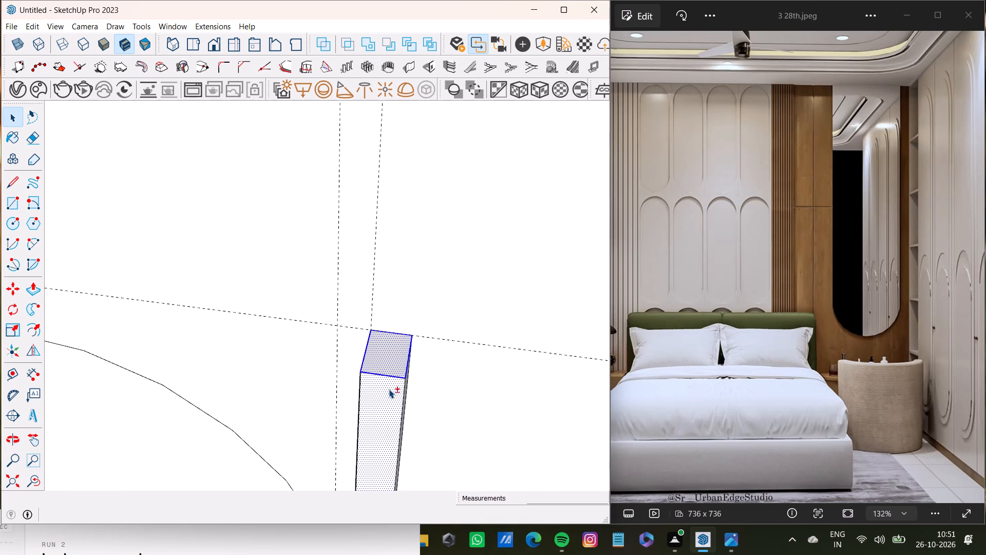
shift+double_click(389, 389)
shift+double_click(386, 389)
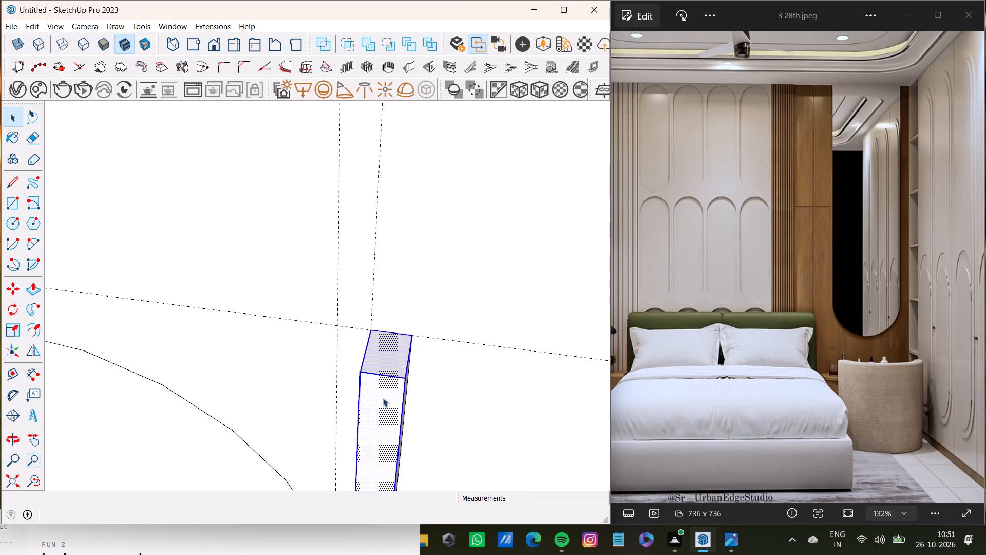
middle_drag(419, 419, 227, 407)
shift+scroll(286, 384, up, 3)
shift+double_click(311, 395)
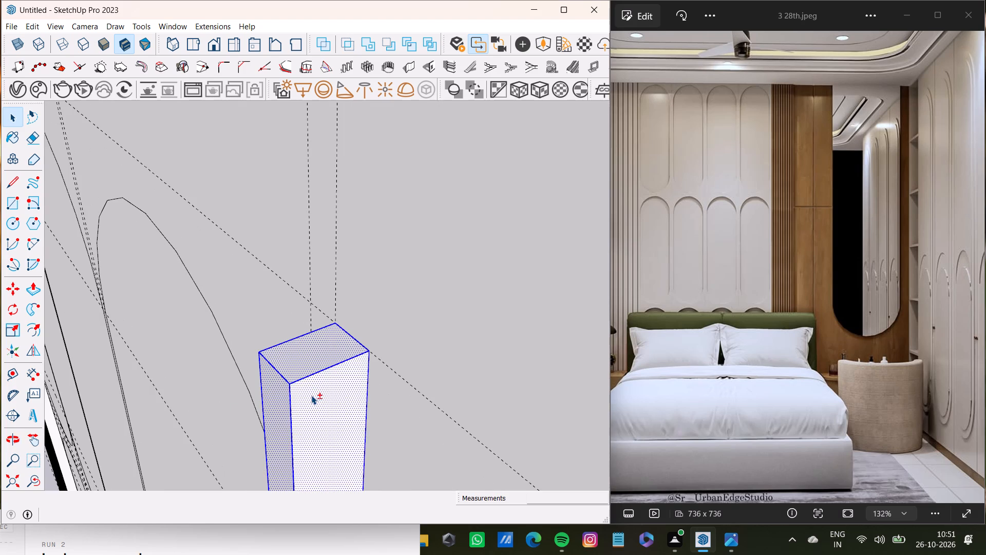
scroll(310, 395, down, 5)
middle_drag(307, 395, 470, 410)
scroll(458, 415, down, 3)
shift+middle_drag(451, 414, 514, 378)
scroll(386, 378, up, 8)
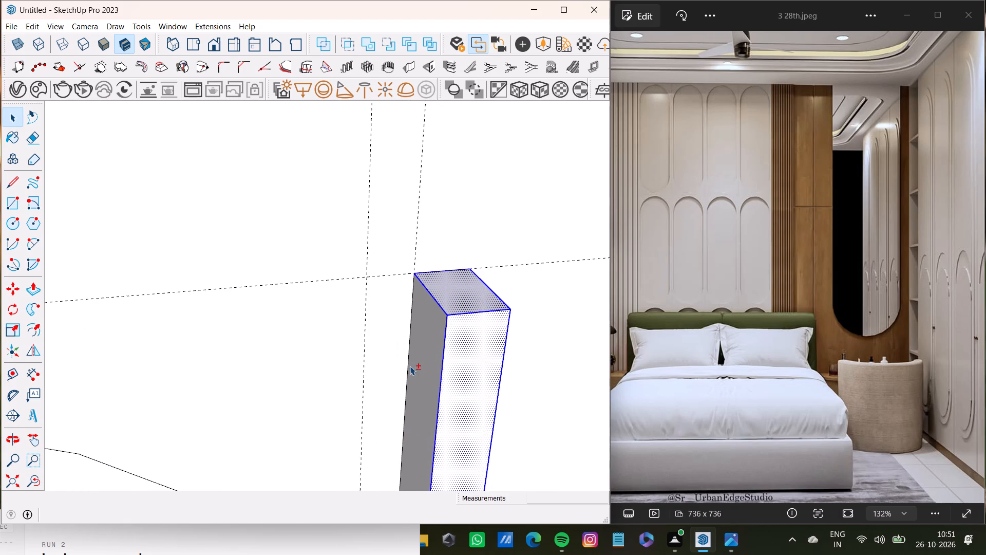
shift+double_click(422, 366)
scroll(420, 356, down, 20)
scroll(420, 356, down, 4)
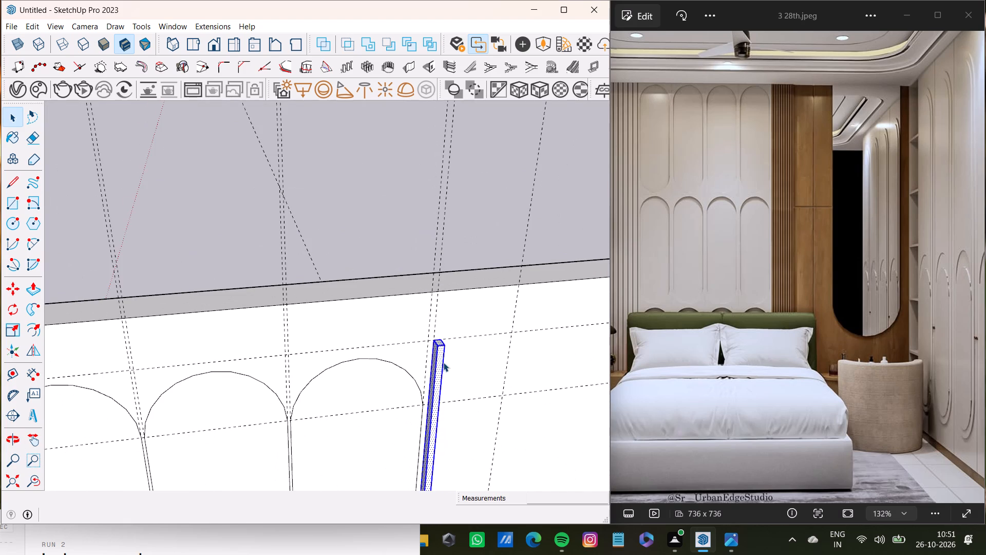
key(m)
key(comma)
scroll(458, 340, up, 13)
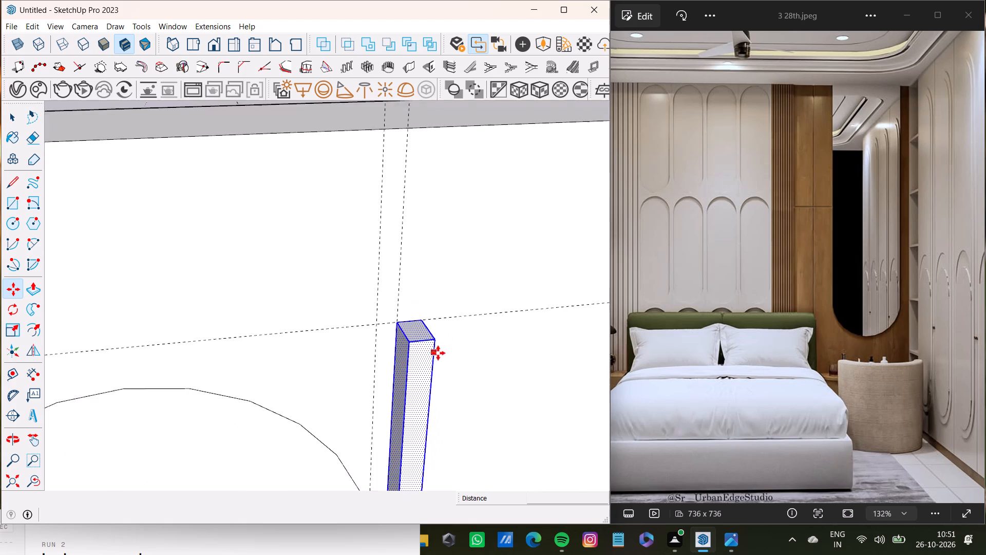
middle_drag(442, 355, 383, 372)
scroll(361, 344, up, 5)
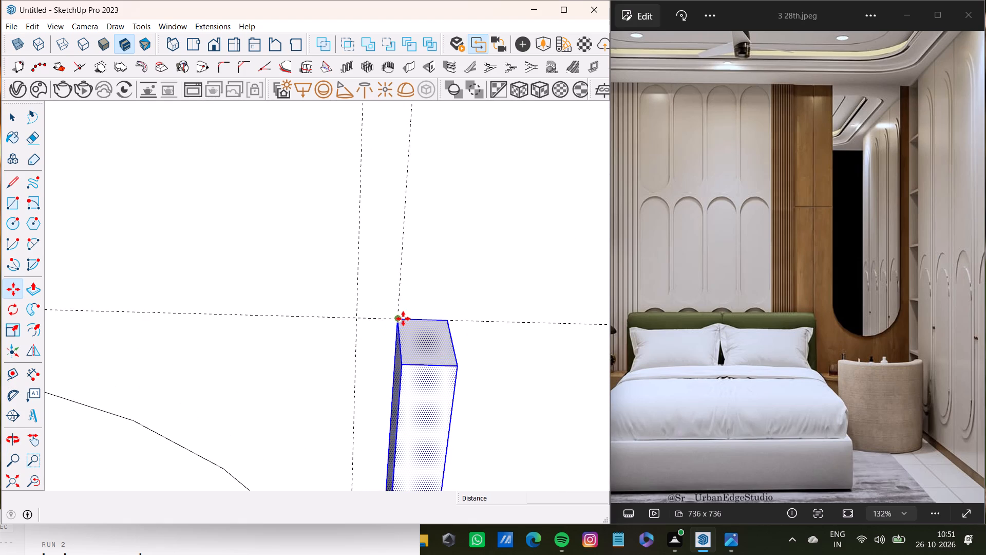
ctrl+click(403, 319)
scroll(528, 379, down, 12)
shift+middle_drag(492, 360, 93, 362)
scroll(345, 374, down, 4)
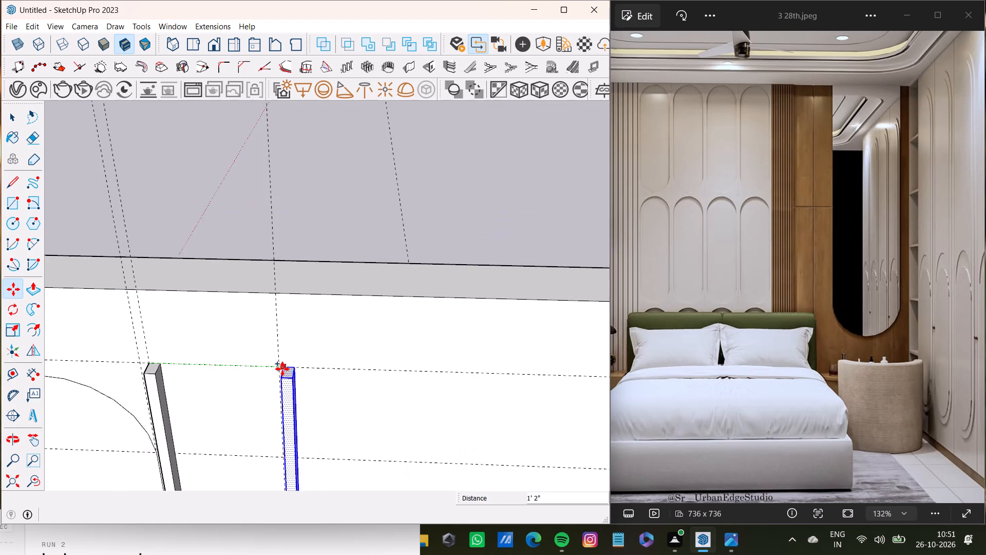
scroll(282, 369, up, 4)
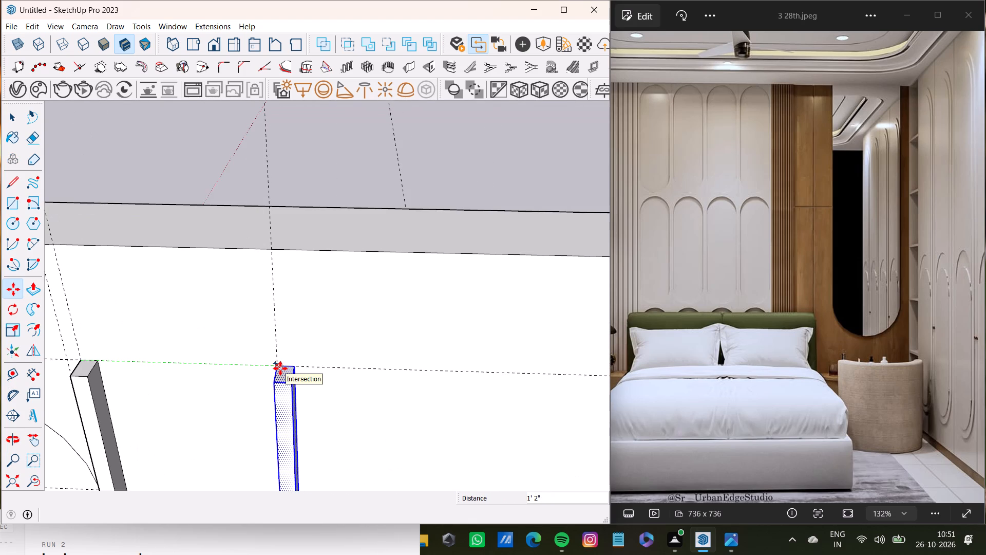
click(280, 368)
scroll(298, 396, down, 10)
shift+middle_drag(288, 389, 354, 323)
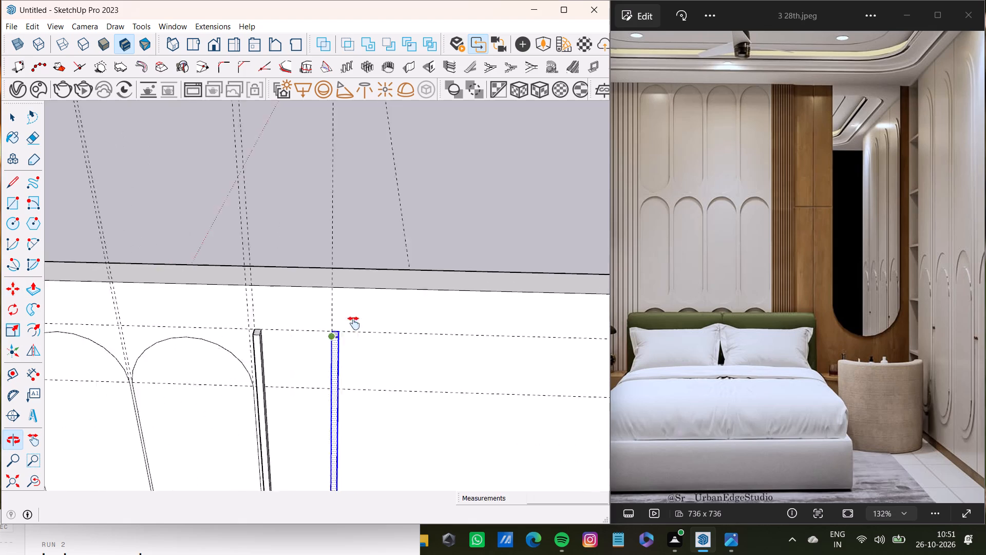
shift+middle_drag(354, 323, 356, 321)
scroll(345, 329, up, 2)
scroll(345, 329, down, 3)
scroll(345, 329, up, 2)
scroll(345, 329, down, 4)
scroll(345, 329, up, 2)
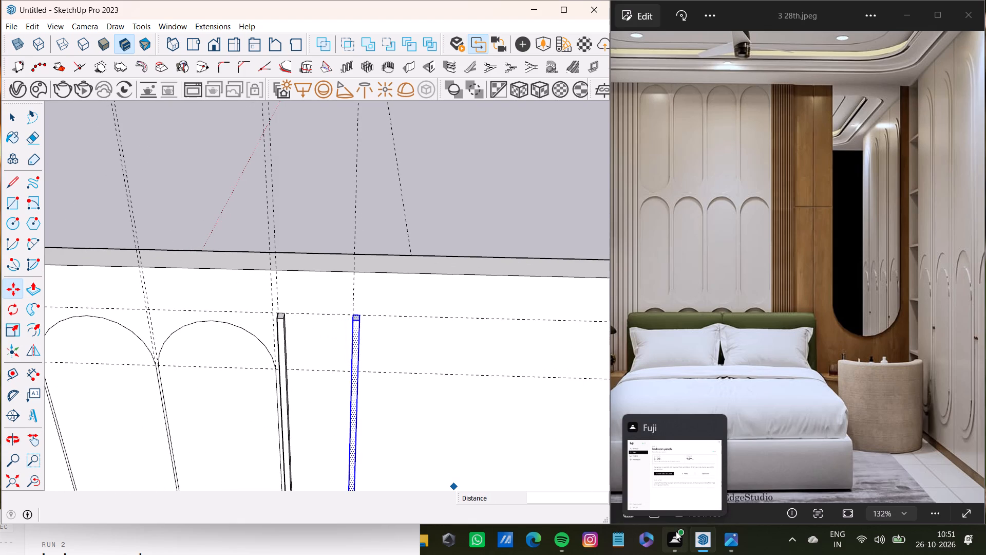
key(space)
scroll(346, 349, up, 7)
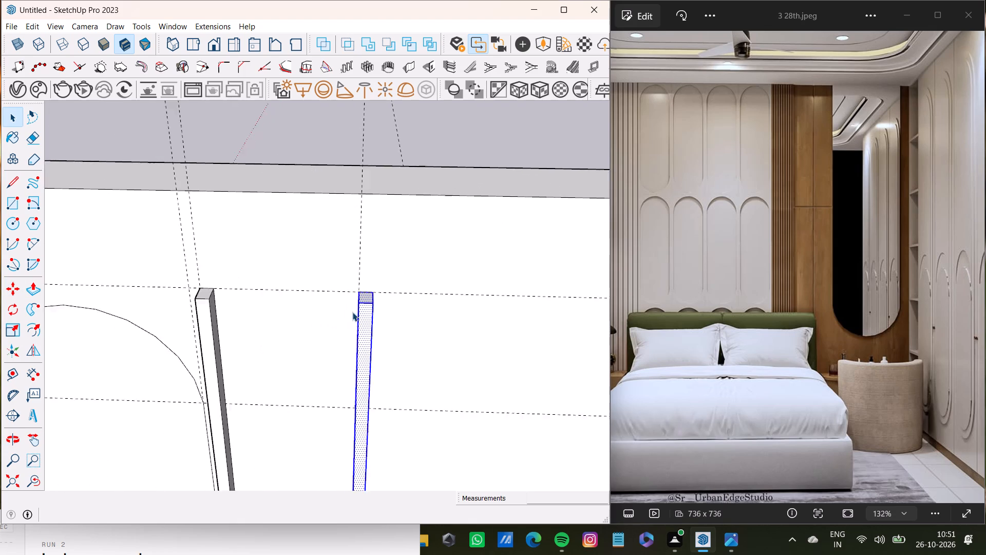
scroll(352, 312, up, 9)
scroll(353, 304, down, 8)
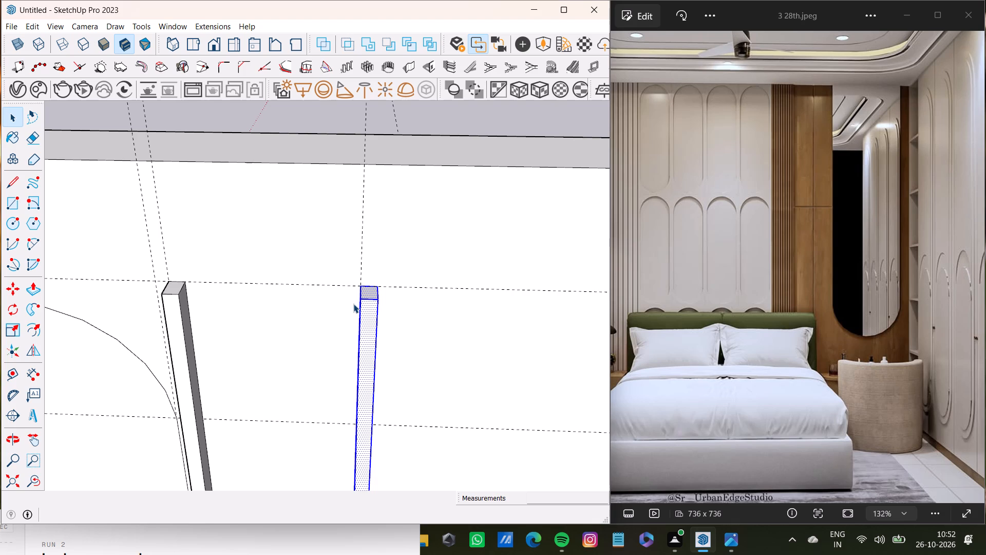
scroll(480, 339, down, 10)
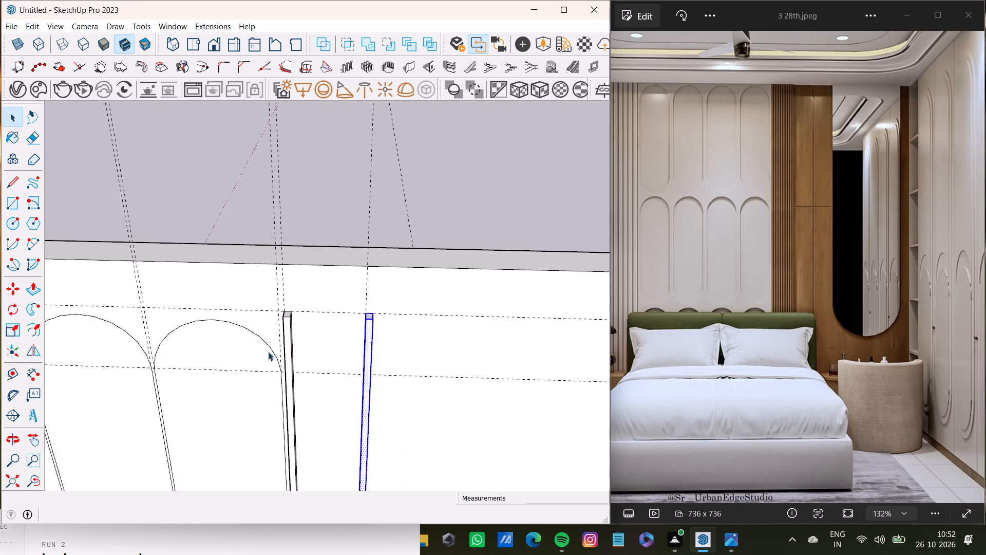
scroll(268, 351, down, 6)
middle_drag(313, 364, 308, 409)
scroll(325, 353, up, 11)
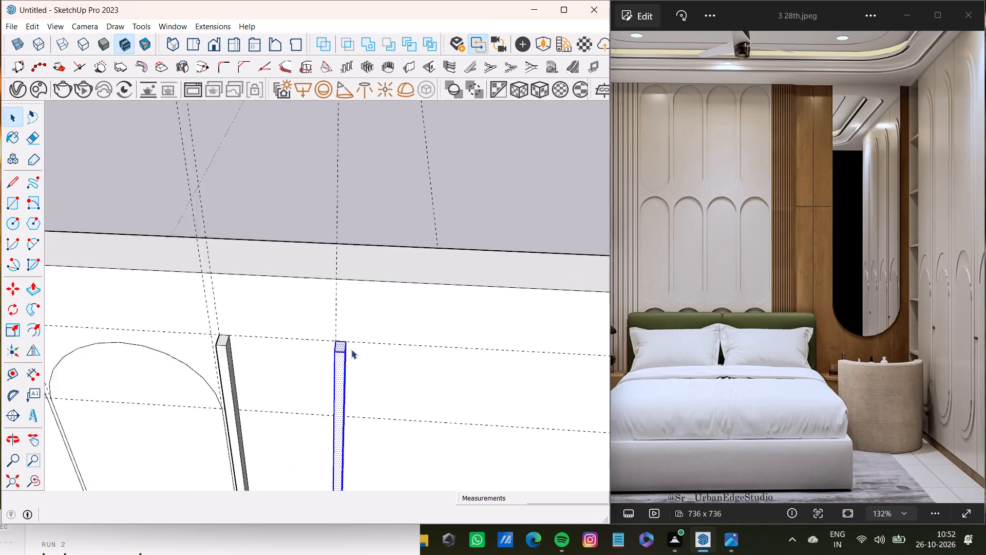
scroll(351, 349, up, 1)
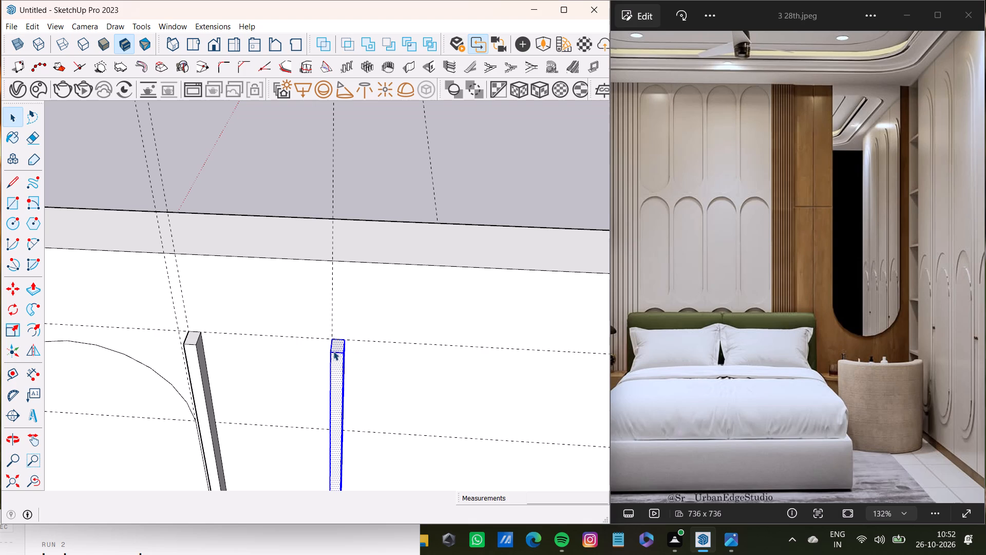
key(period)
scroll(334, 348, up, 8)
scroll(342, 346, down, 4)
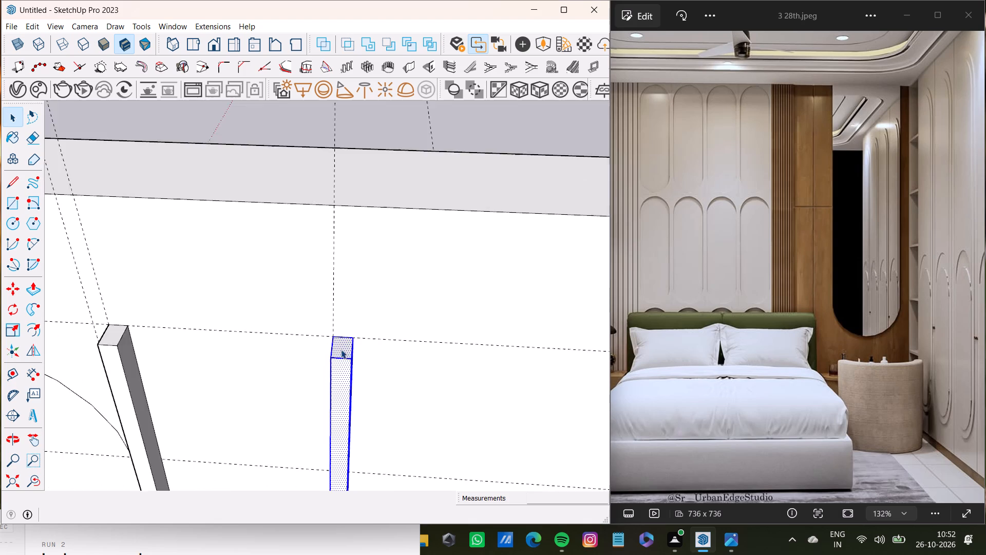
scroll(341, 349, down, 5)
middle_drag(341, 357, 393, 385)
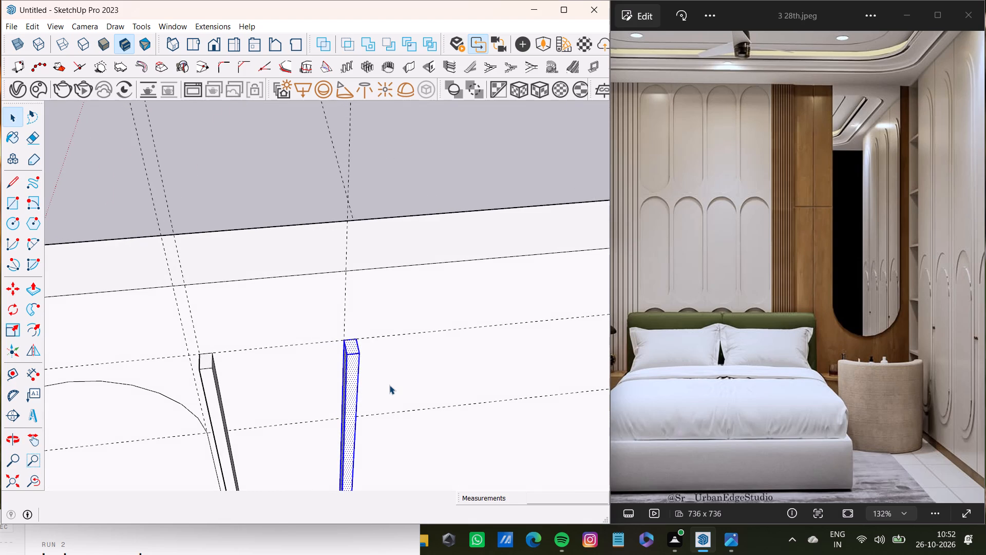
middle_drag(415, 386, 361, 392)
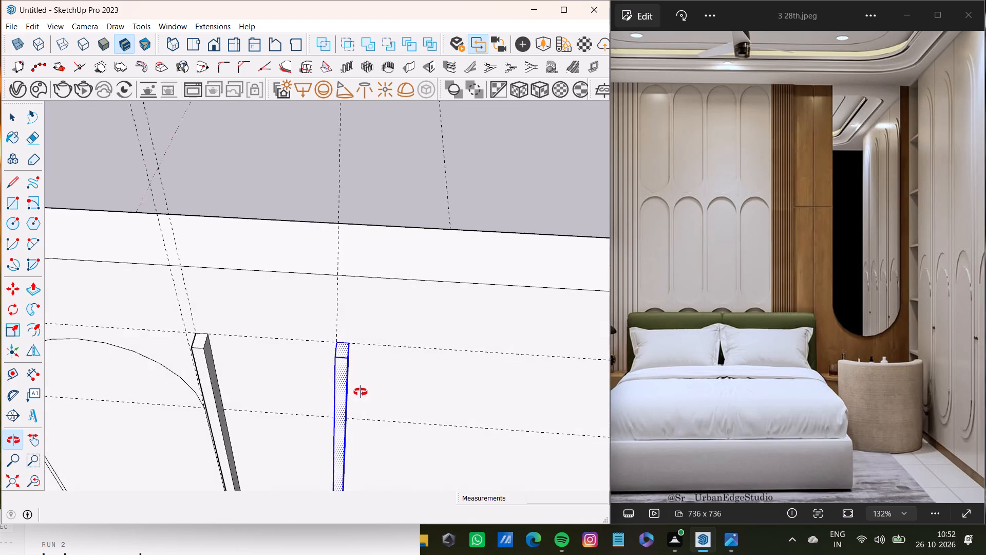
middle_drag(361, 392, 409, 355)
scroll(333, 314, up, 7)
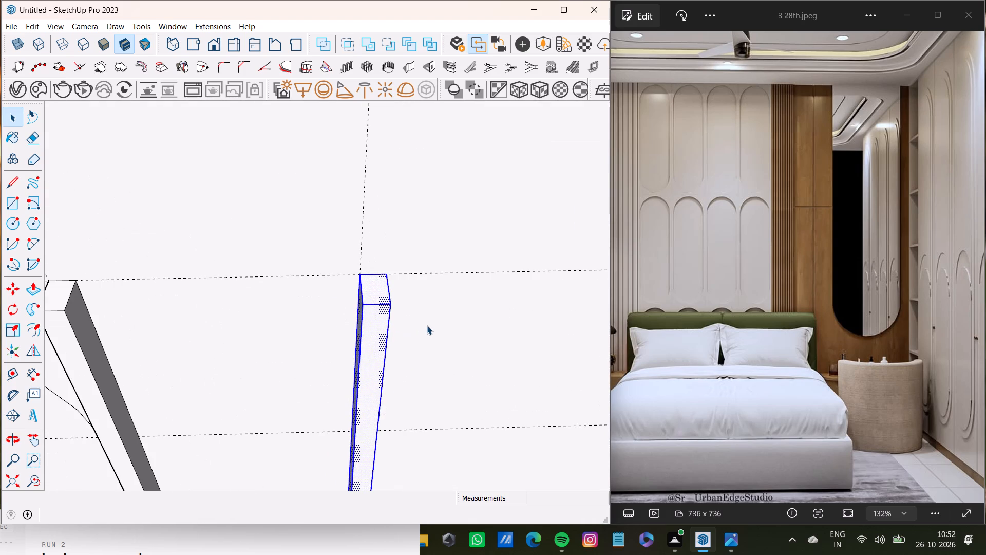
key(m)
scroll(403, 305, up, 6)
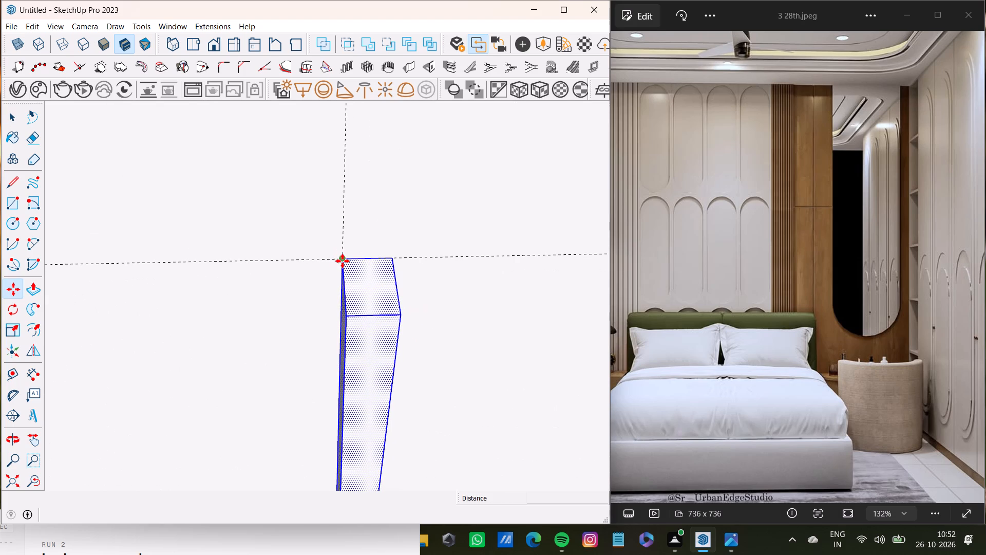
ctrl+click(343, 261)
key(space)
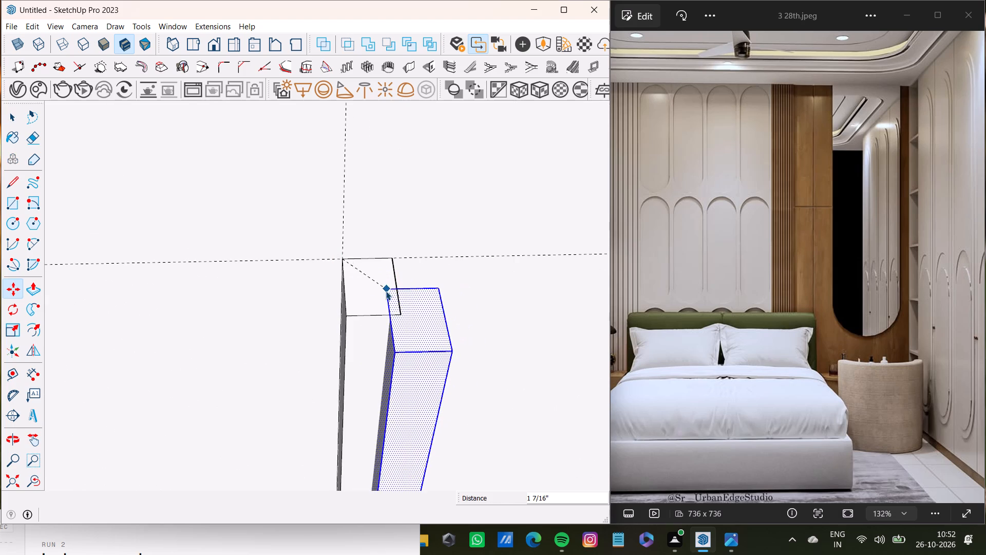
Examine the tops of the slat beside the arches and its copy, and the spacing between them along the top guide.
scroll(362, 306, down, 20)
middle_drag(352, 322, 271, 331)
scroll(223, 318, up, 2)
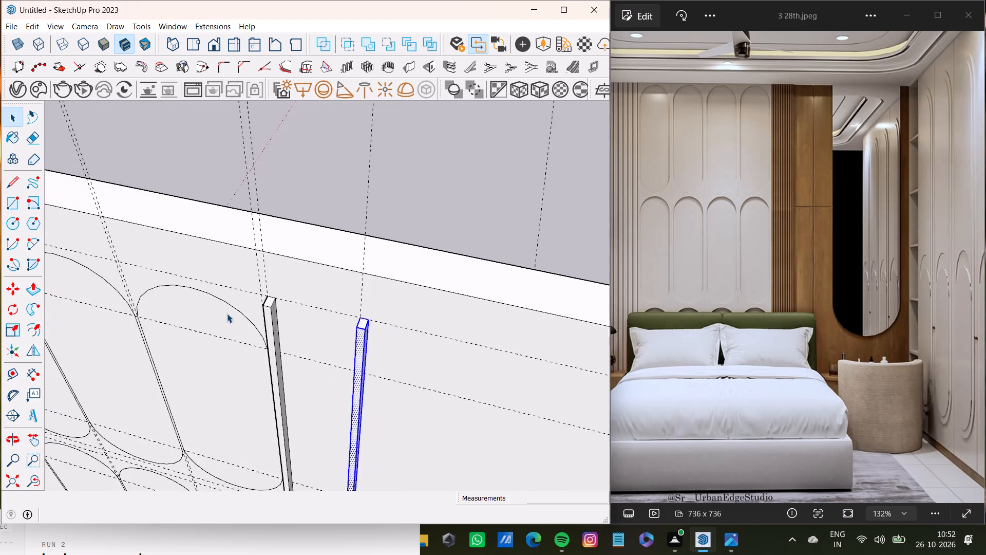
scroll(227, 313, up, 10)
scroll(294, 310, down, 4)
middle_drag(297, 310, 439, 312)
scroll(330, 313, up, 4)
scroll(330, 313, down, 6)
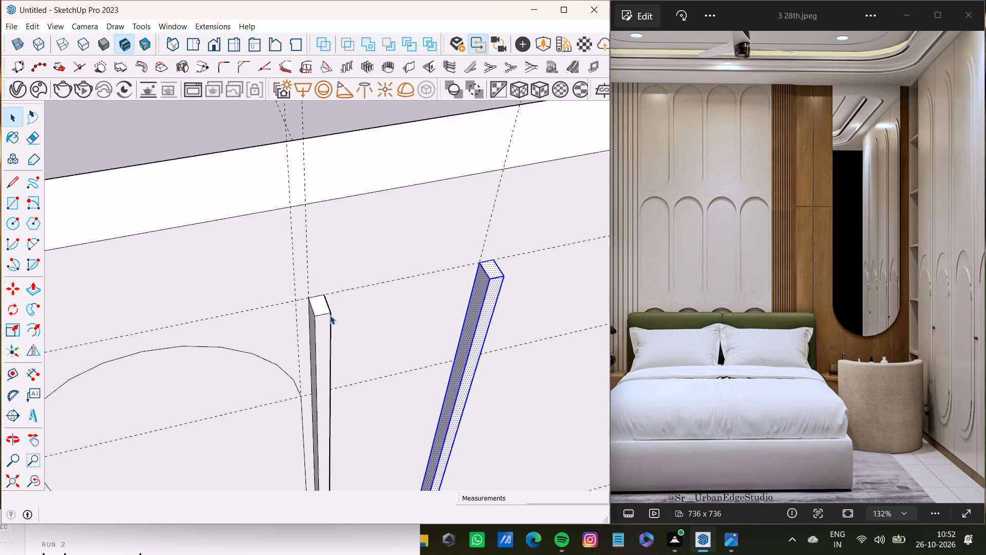
scroll(330, 315, down, 5)
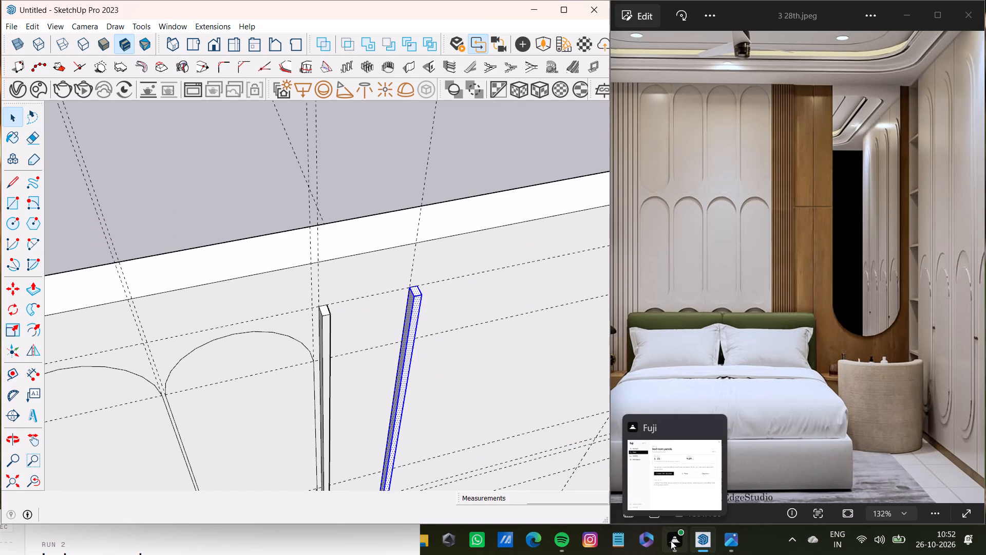
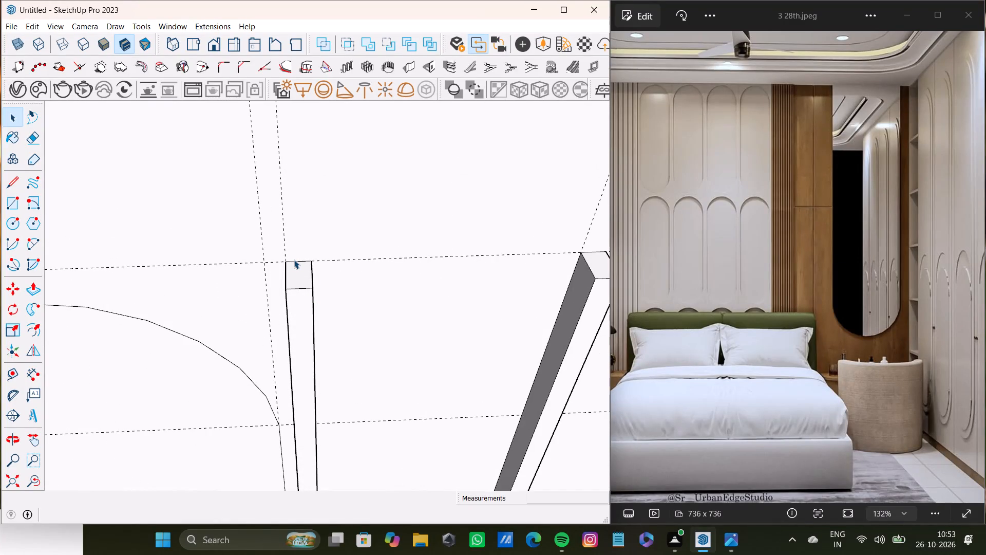
Undo the last copy of the slat placed along the wall from the arches.
scroll(304, 287, down, 9)
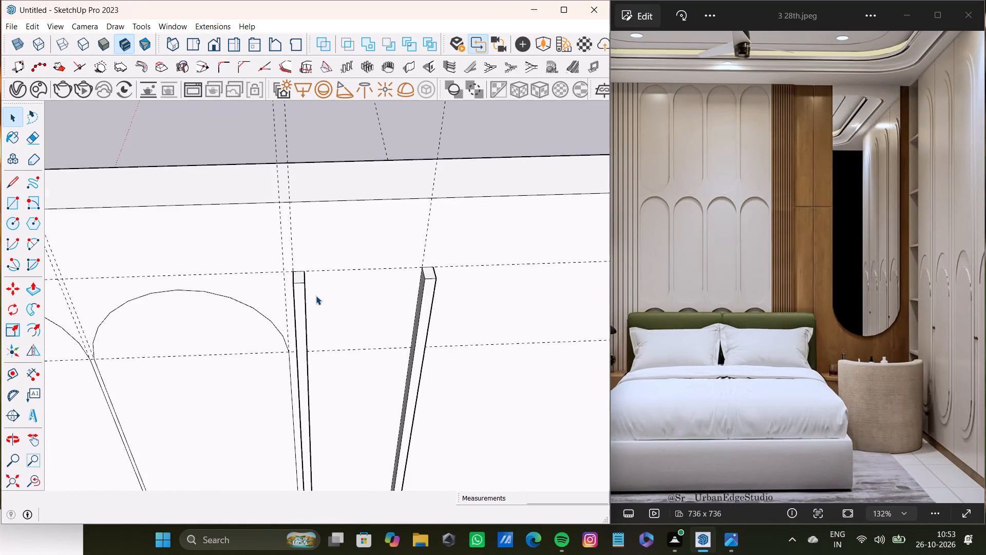
middle_drag(317, 295, 314, 320)
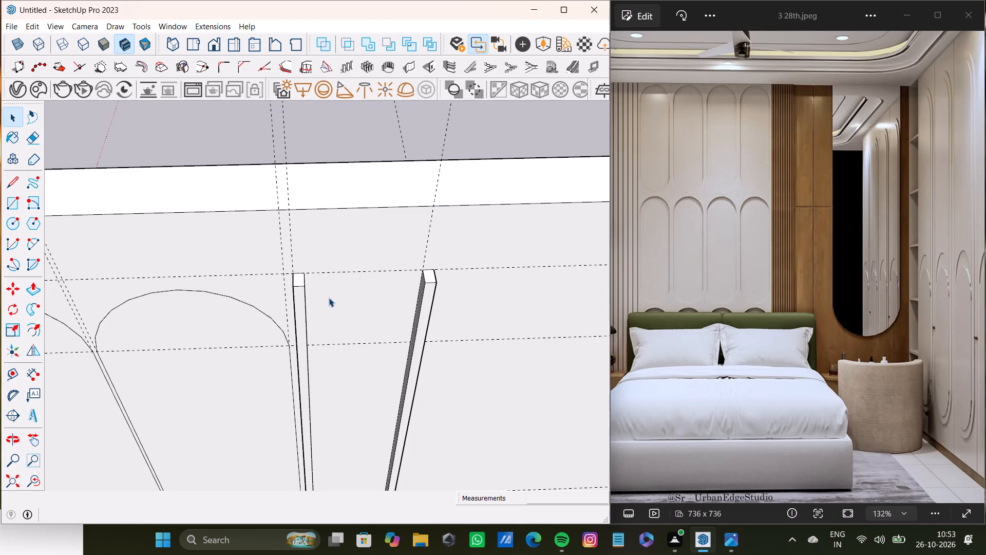
scroll(329, 273, down, 8)
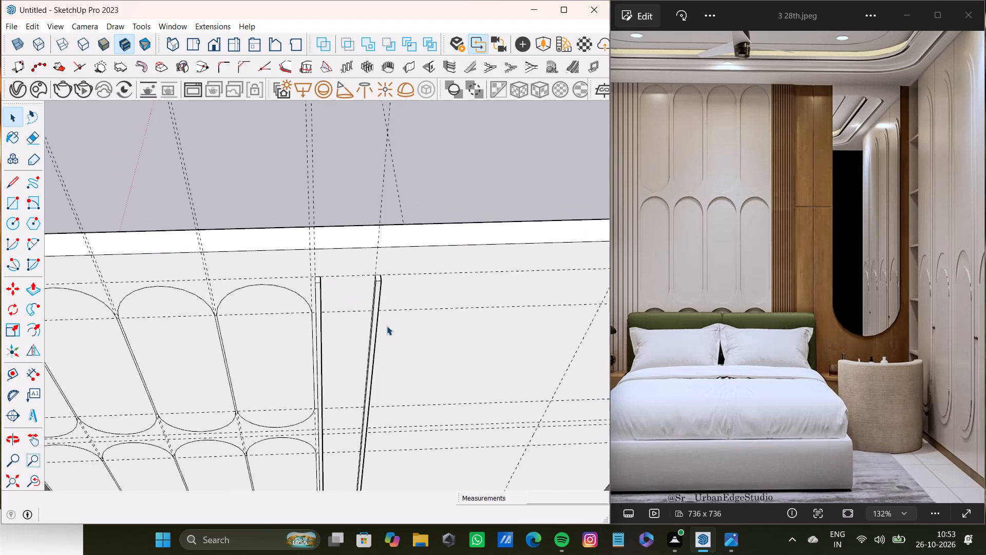
scroll(375, 305, down, 5)
scroll(371, 305, up, 10)
key(ctrl+z)
Select all faces of the slat beside the arches and copy it along the wall from its back top corner to the next vertical guide.
scroll(293, 249, up, 2)
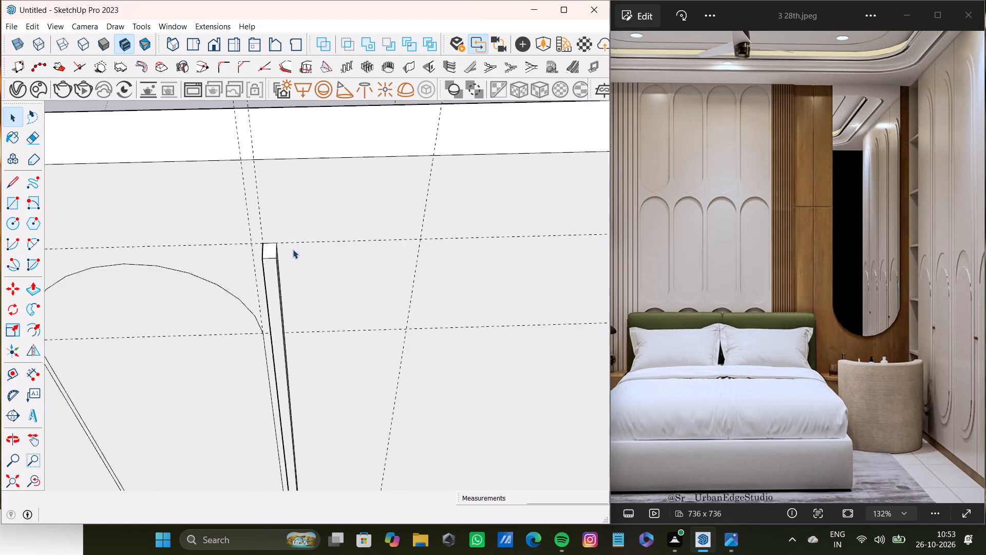
scroll(293, 249, up, 11)
shift+click(262, 250)
shift+double_click(270, 287)
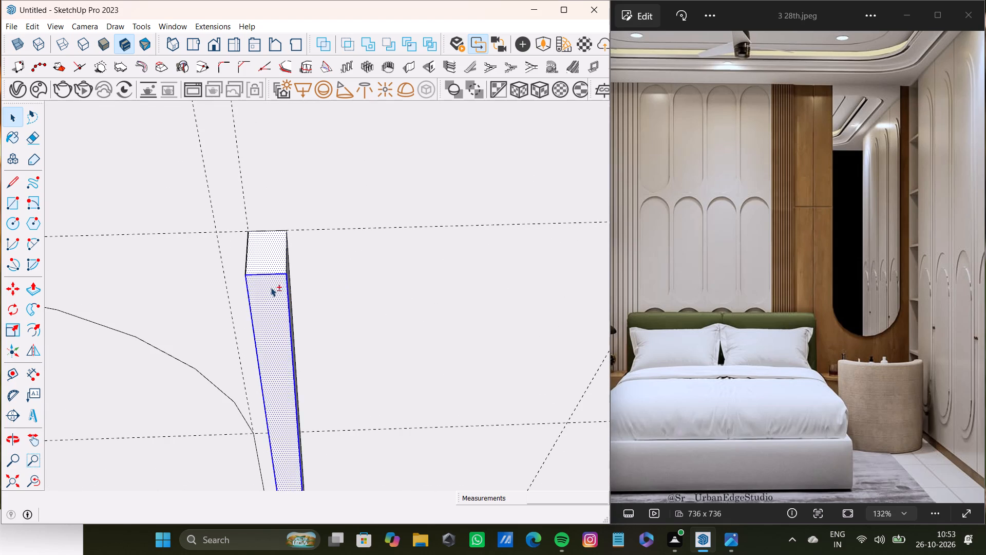
middle_drag(341, 329, 206, 321)
scroll(253, 281, up, 3)
shift+double_click(273, 247)
scroll(262, 279, down, 4)
middle_drag(259, 303, 466, 297)
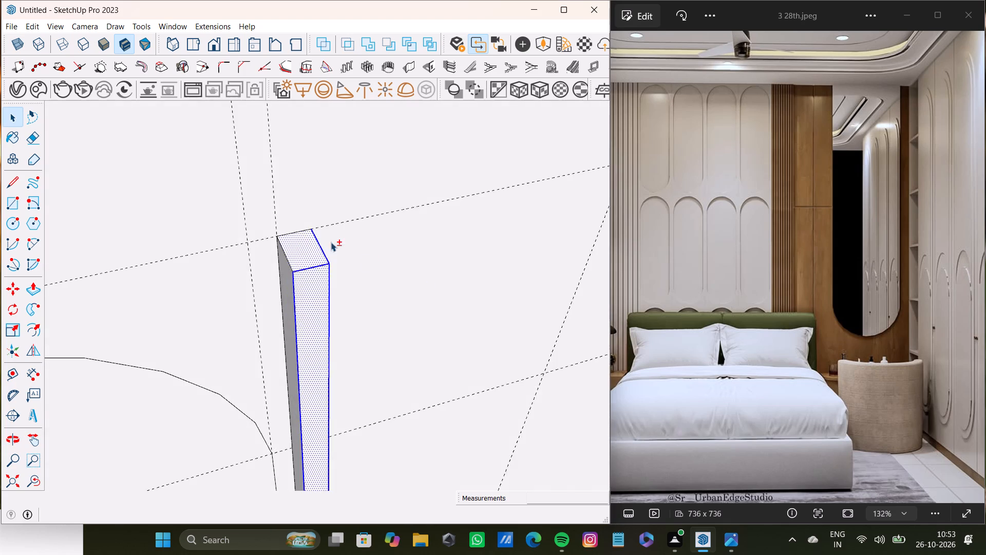
shift+scroll(331, 242, up, 4)
shift+double_click(287, 267)
shift+double_click(286, 271)
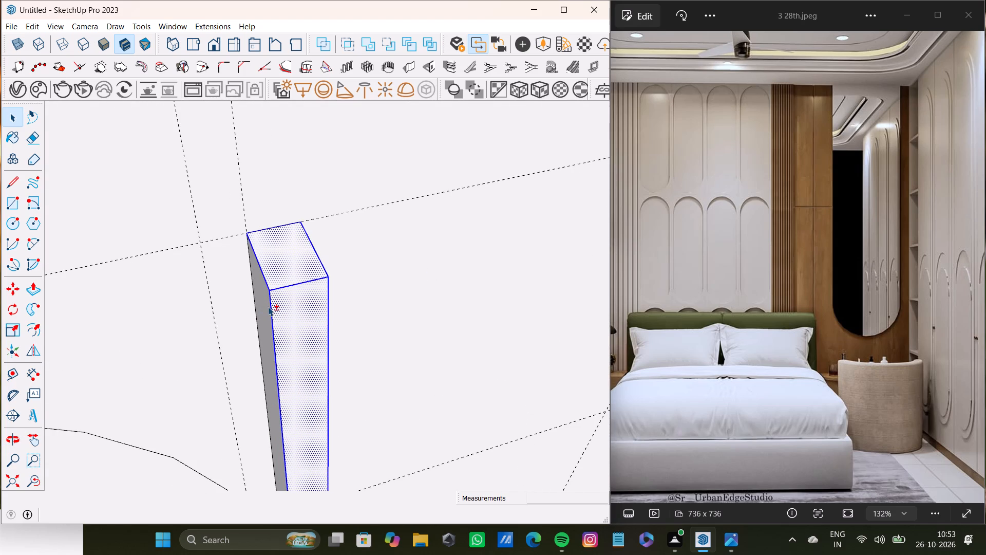
shift+double_click(268, 307)
shift+scroll(276, 292, down, 8)
middle_drag(370, 340, 312, 396)
key(m)
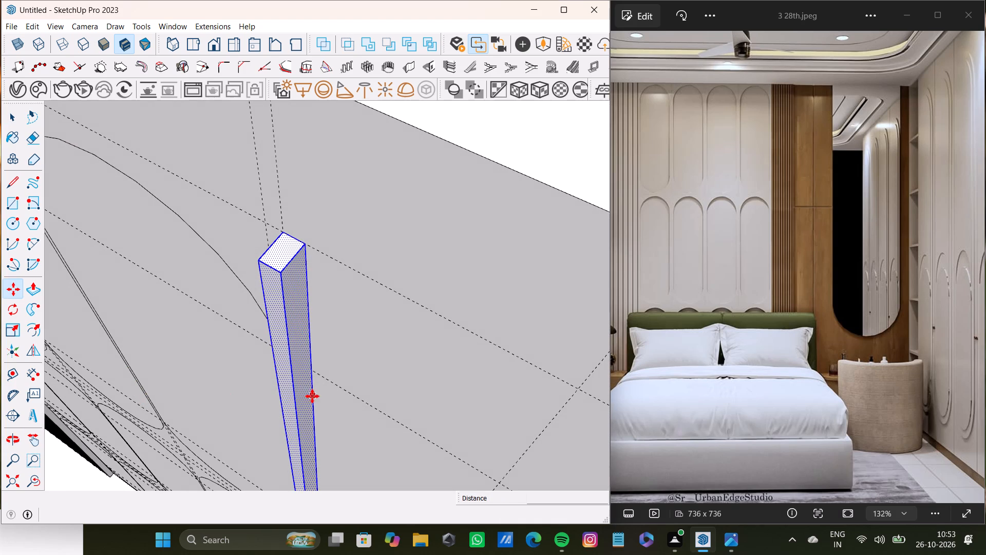
middle_drag(312, 396, 317, 386)
middle_drag(320, 302, 406, 284)
scroll(297, 238, up, 6)
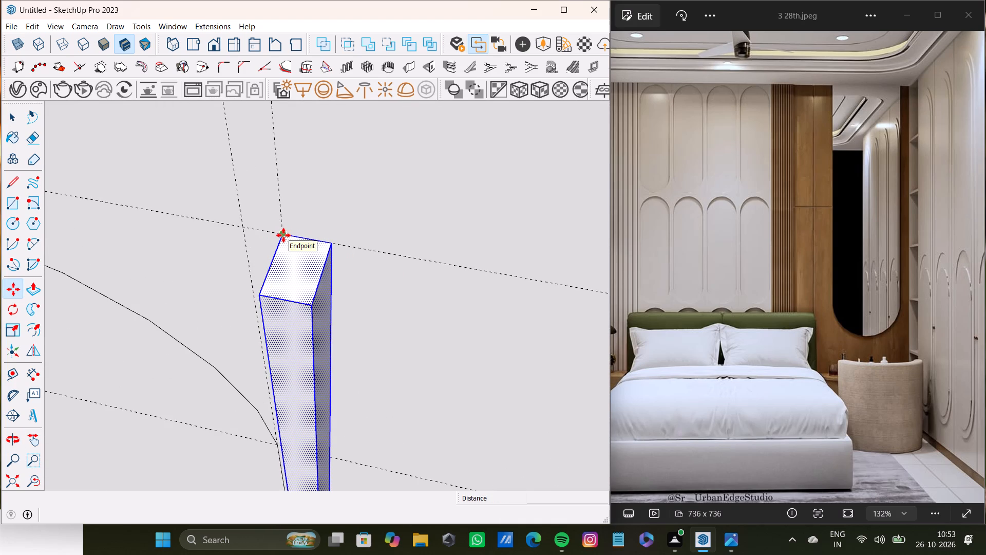
ctrl+click(283, 235)
scroll(427, 256, down, 8)
shift+middle_drag(546, 306, 312, 237)
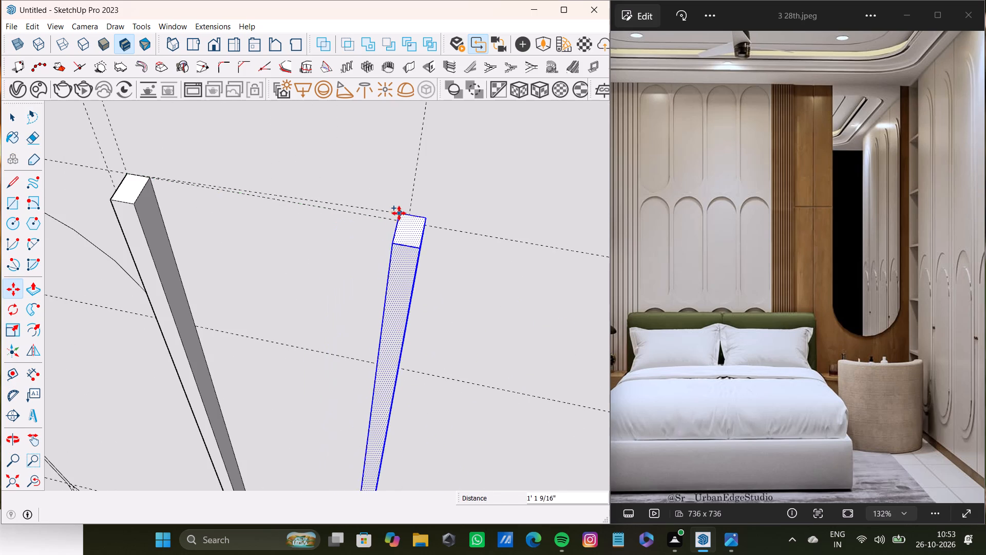
click(395, 219)
Divide the copy distance by 5 to array evenly spaced slats between the original and its copy.
text(/5)
key(Return)
key(space)
Push/Pull the top row's first arch, beside the wide slat group, about 1 9/16" into the wall.
scroll(403, 230, down, 2)
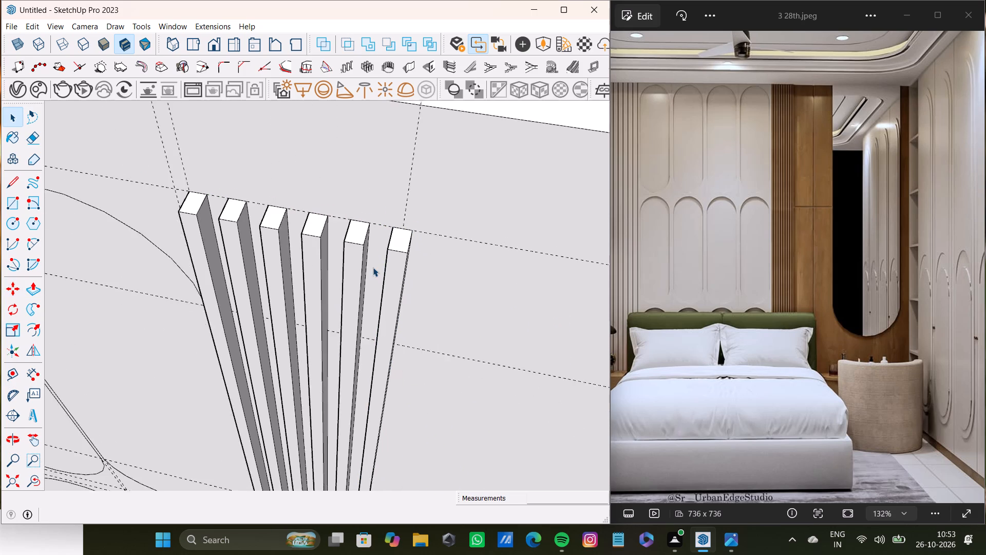
scroll(373, 267, down, 20)
scroll(373, 267, down, 5)
middle_drag(376, 299, 400, 208)
scroll(392, 270, up, 1)
scroll(400, 208, down, 7)
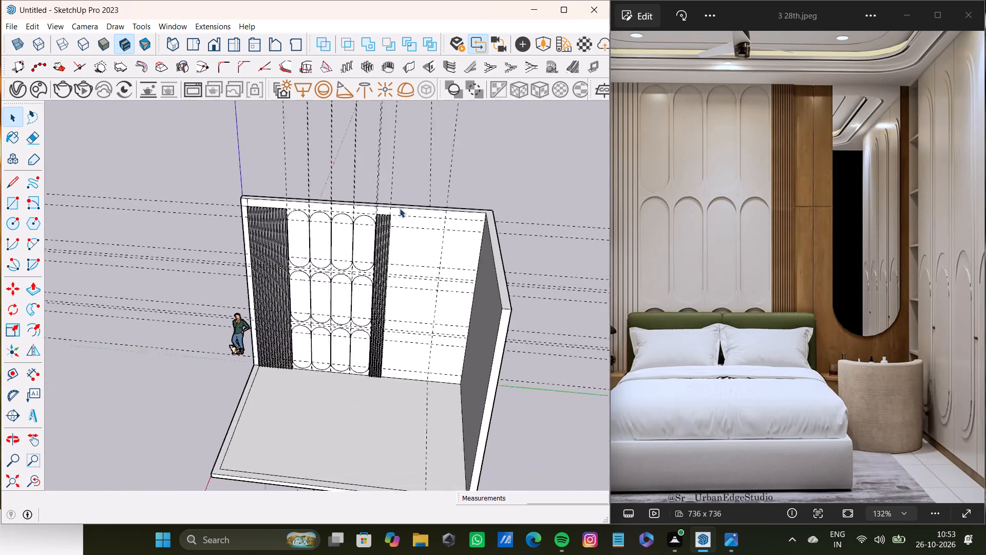
scroll(400, 208, down, 3)
shift+middle_drag(406, 232, 376, 205)
scroll(341, 256, up, 12)
middle_drag(327, 266, 355, 255)
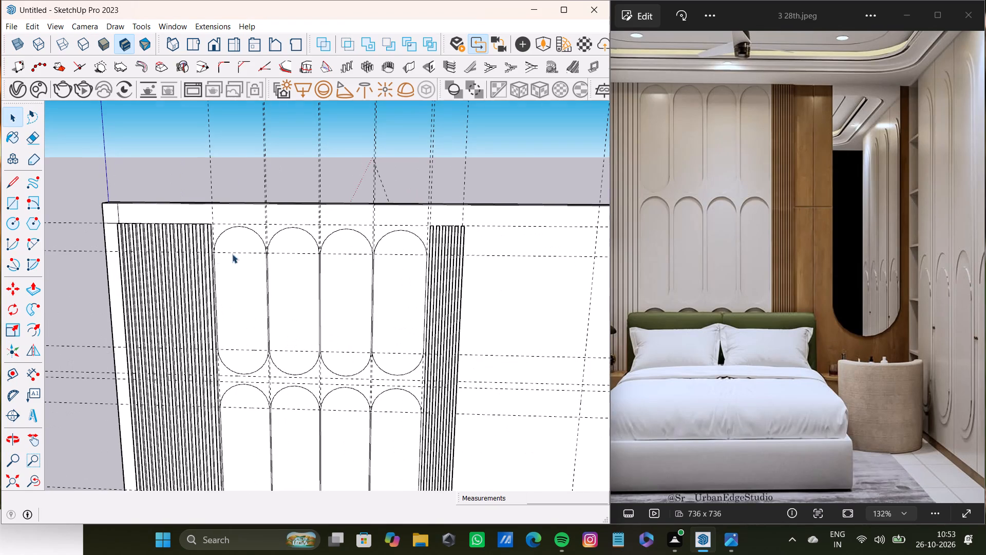
key(space)
click(248, 258)
key(p)
scroll(243, 301, up, 7)
middle_drag(275, 289, 238, 295)
scroll(231, 229, up, 3)
drag(256, 149, 259, 146)
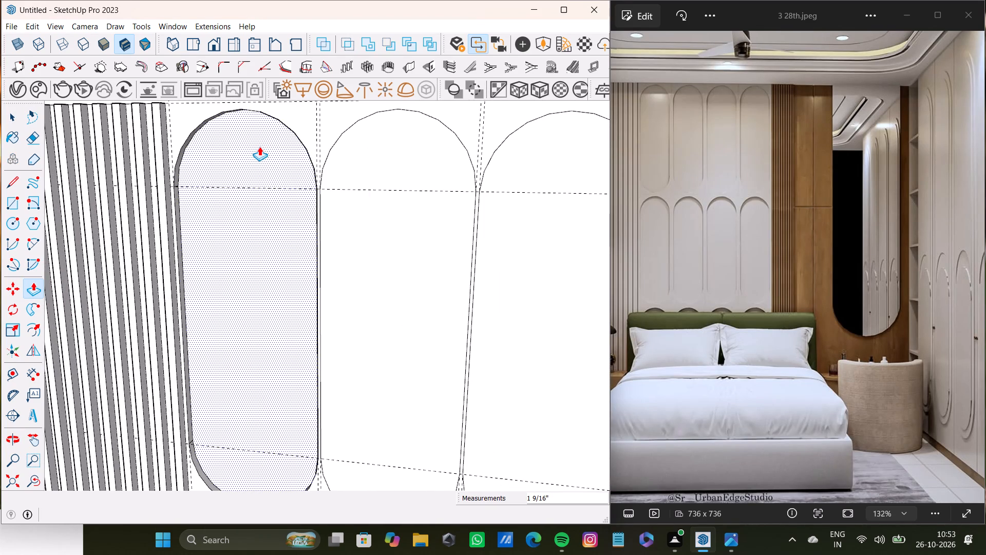
drag(259, 146, 259, 144)
Push/Pull the top row's second arch about 2 3/8" into the wall.
key(space)
click(333, 230)
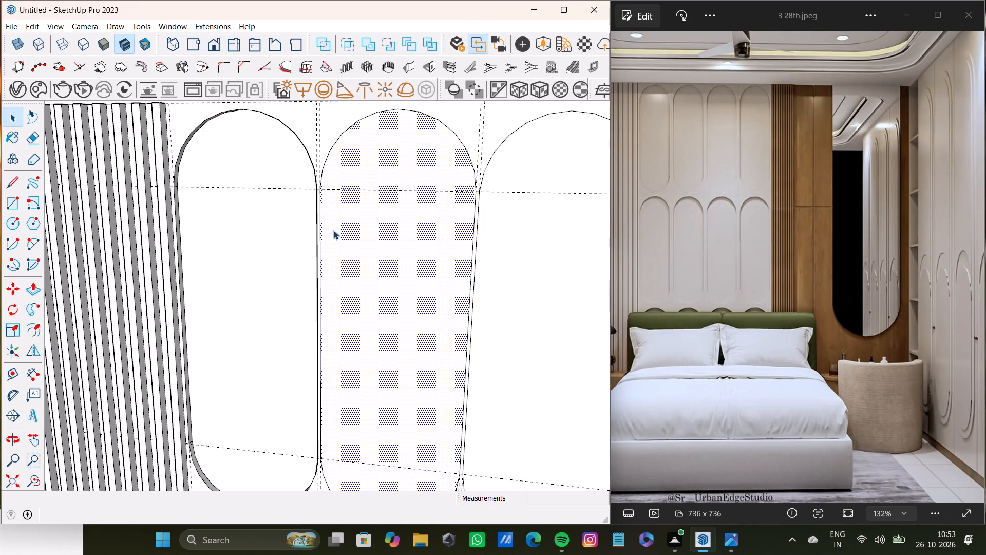
key(p)
click(334, 231)
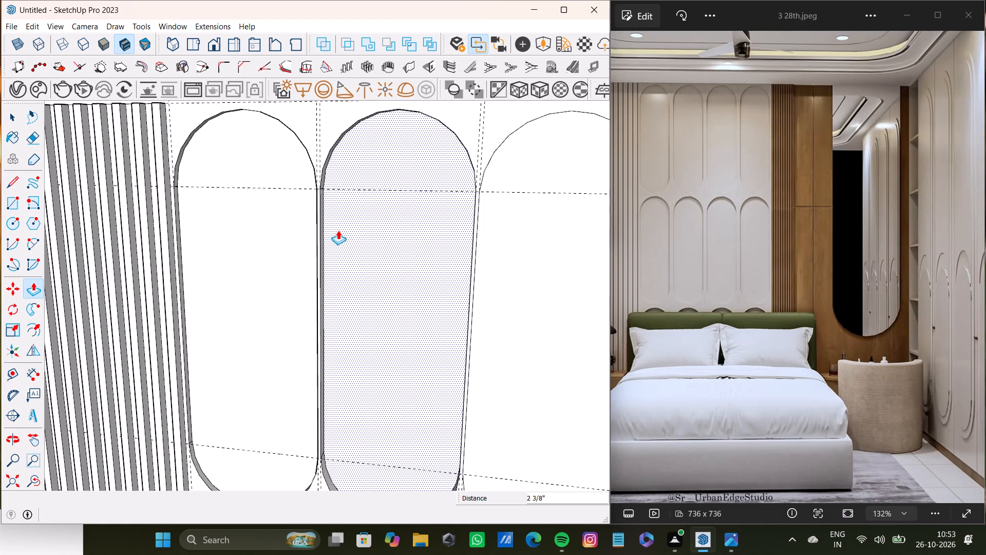
Pull the second arch's recessed face back out by about 7/8" to match the depth of the first arch.
scroll(338, 230, down, 14)
middle_drag(338, 260, 497, 294)
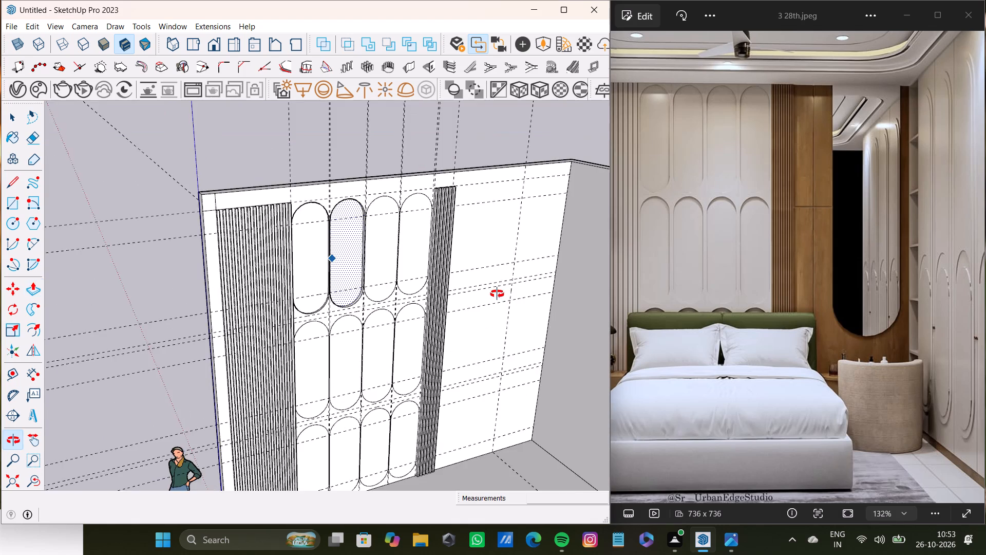
middle_drag(497, 294, 504, 295)
scroll(406, 289, up, 4)
scroll(380, 298, down, 8)
middle_drag(362, 304, 185, 431)
scroll(310, 337, up, 18)
drag(318, 313, 311, 317)
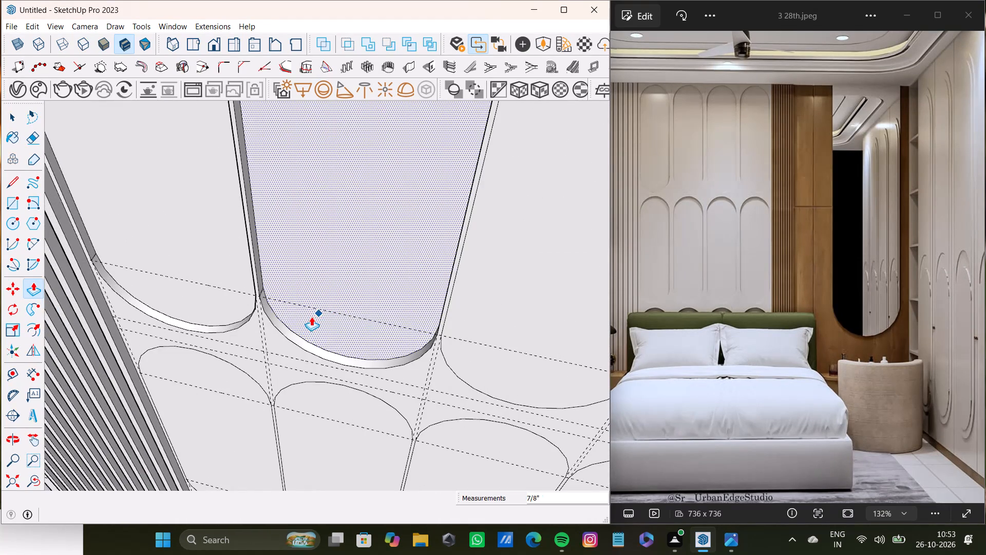
drag(311, 317, 308, 318)
Push/Pull the top row's third arch about 1 9/16" into the wall.
scroll(307, 318, down, 9)
middle_drag(307, 318, 327, 284)
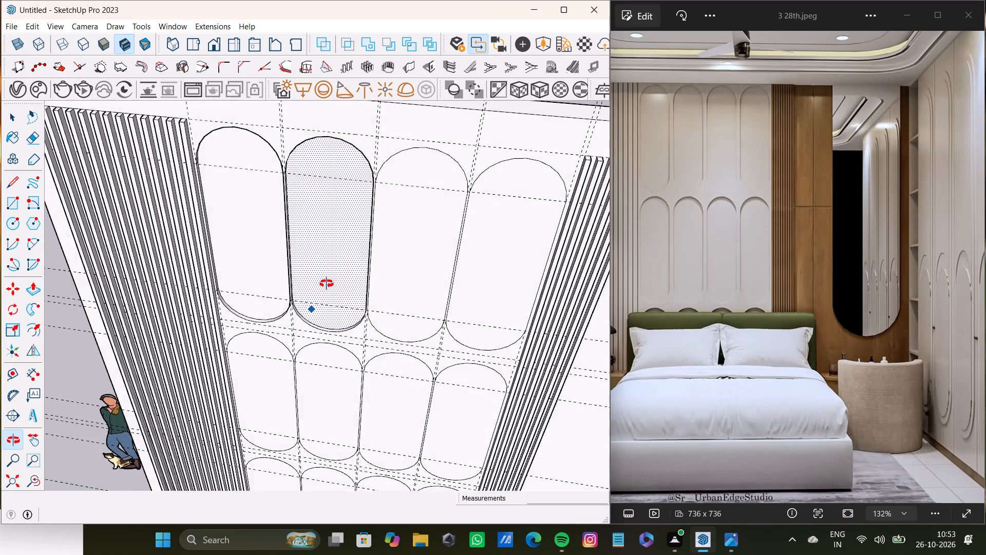
middle_drag(327, 284, 327, 255)
key(space)
click(401, 246)
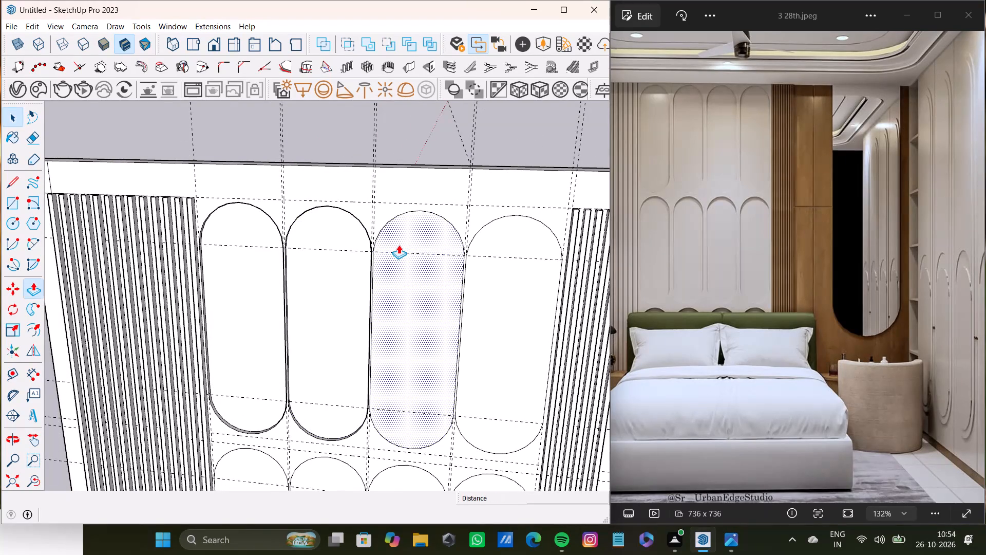
key(p)
click(399, 245)
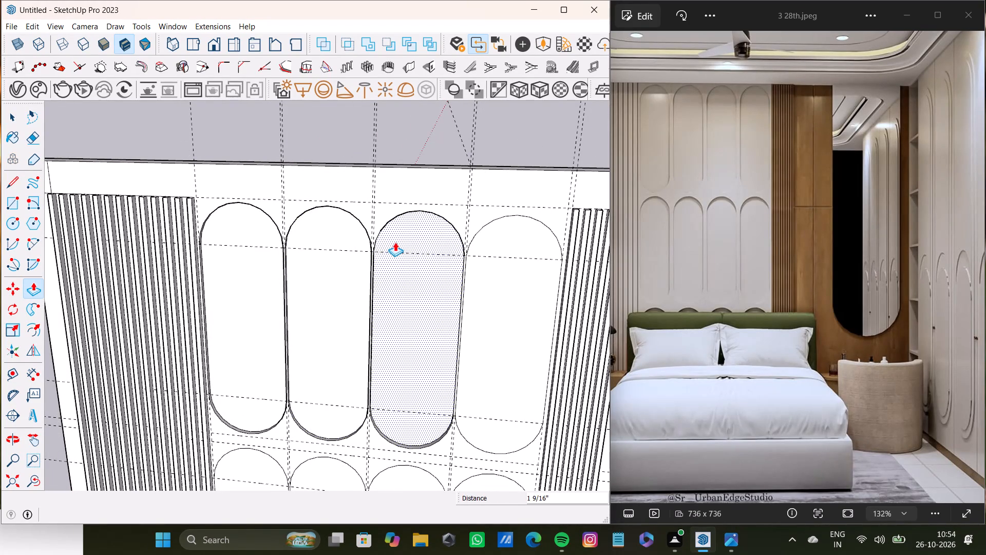
Push/Pull the top row's fourth arch, beside the narrow slat group, about 1 1/8" into the wall.
scroll(392, 286, down, 4)
middle_drag(414, 314, 395, 386)
scroll(395, 386, up, 12)
scroll(386, 367, down, 13)
shift+middle_drag(391, 359, 367, 384)
key(space)
click(444, 294)
key(p)
scroll(428, 317, up, 5)
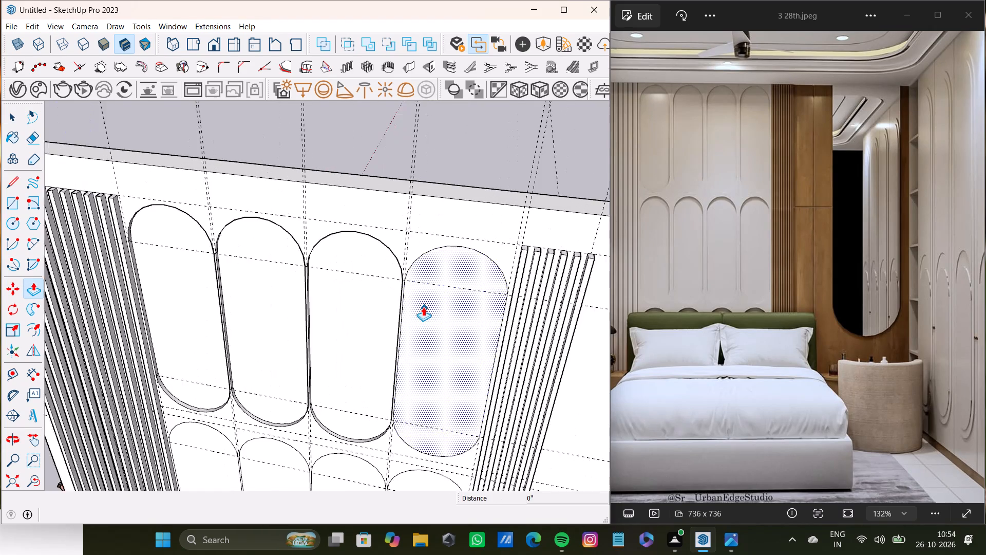
scroll(423, 307, up, 2)
middle_drag(422, 305, 377, 298)
scroll(563, 218, up, 1)
click(399, 271)
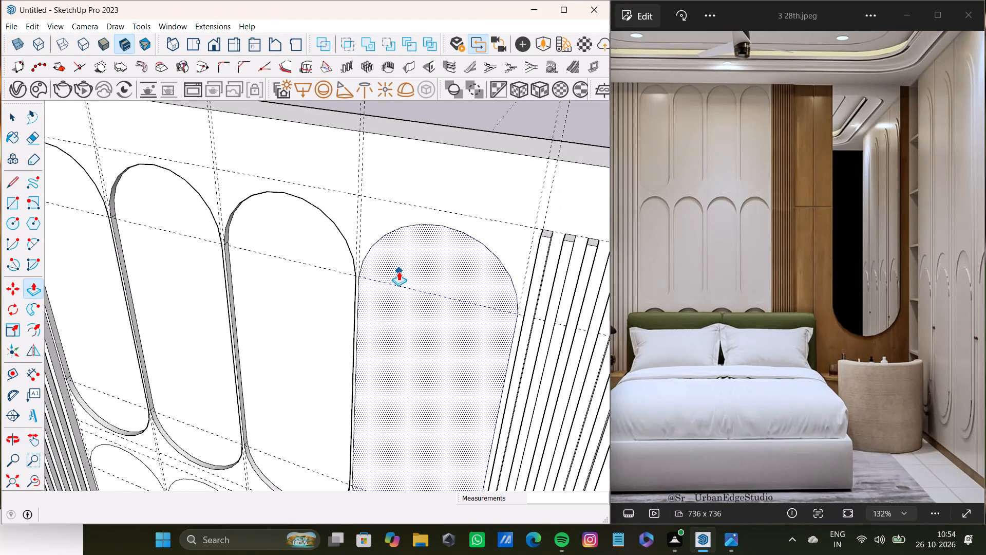
Push/Pull the middle row's first arch, beside the wide slat group, about 1 1/4" into the wall.
scroll(396, 270, down, 11)
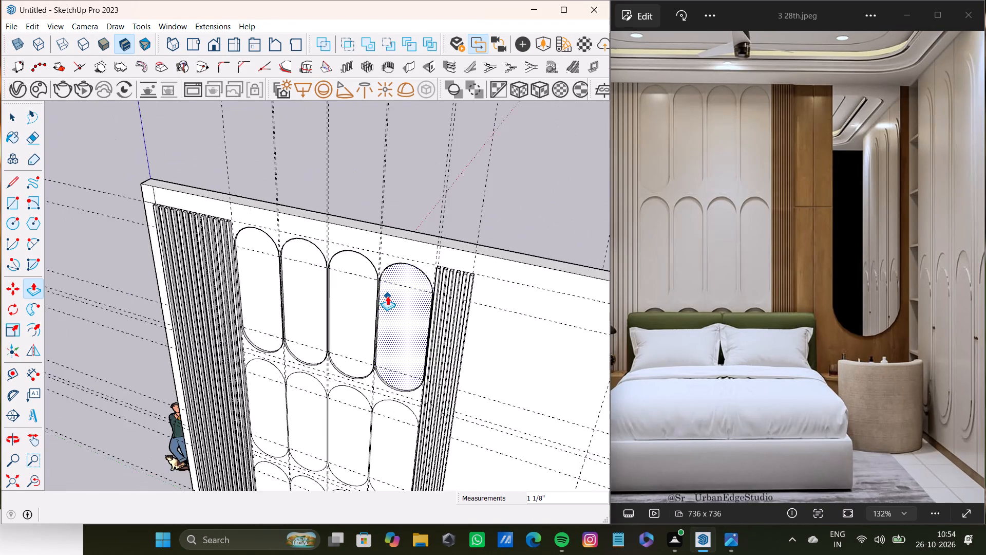
scroll(387, 296, down, 3)
shift+middle_drag(393, 298, 462, 195)
scroll(366, 277, up, 8)
key(space)
click(335, 253)
key(p)
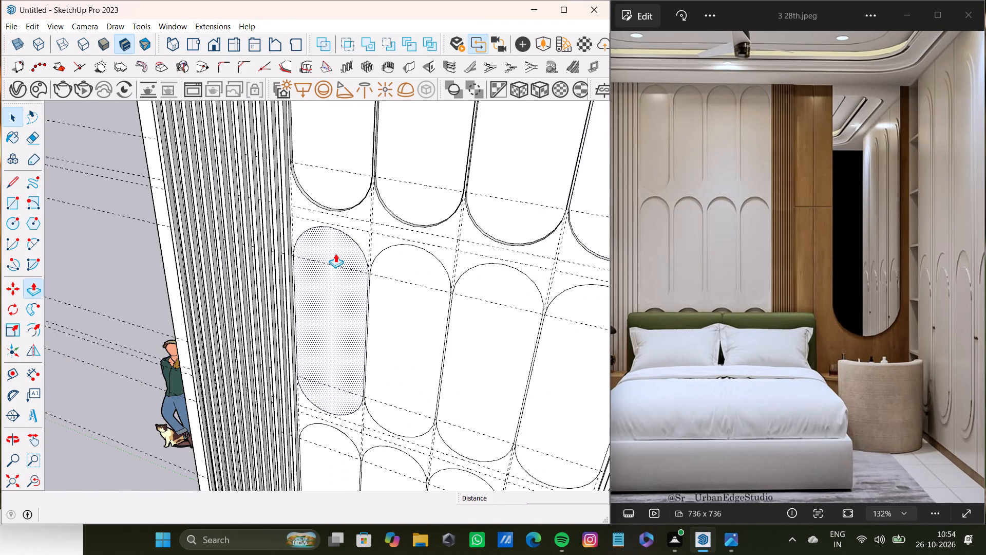
scroll(335, 253, up, 4)
click(331, 243)
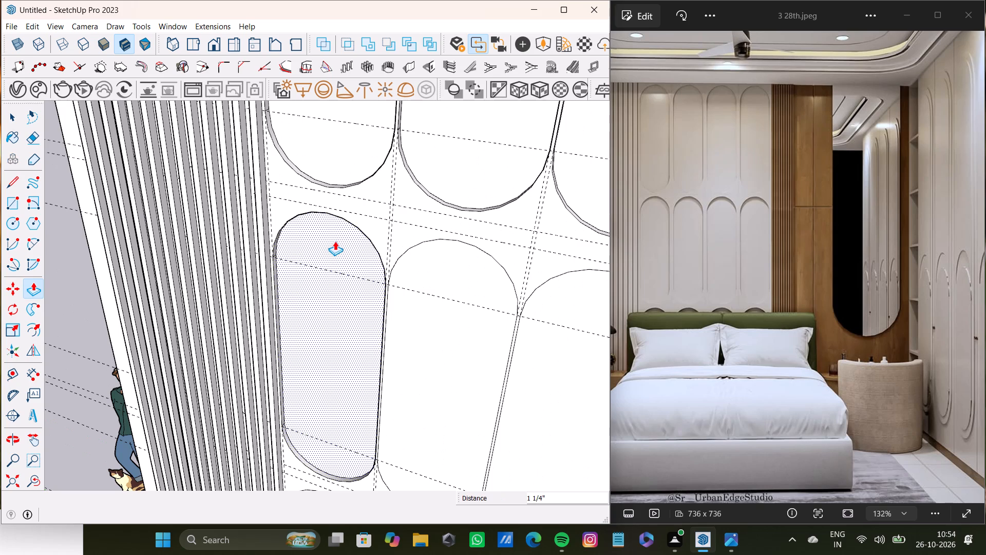
key(v)
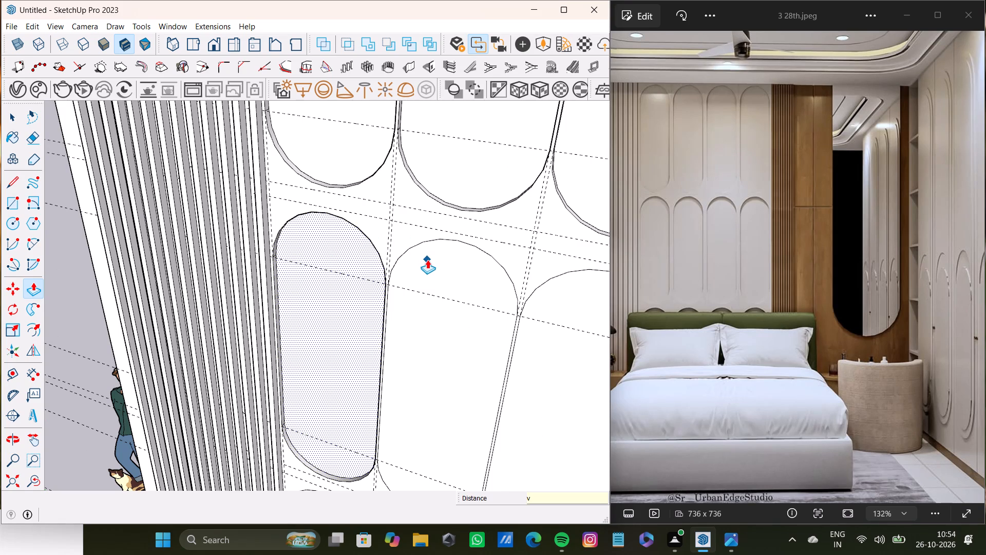
Push/Pull the middle row's second arch about 1 1/2" into the wall.
key(space)
click(427, 260)
key(p)
drag(420, 270, 429, 271)
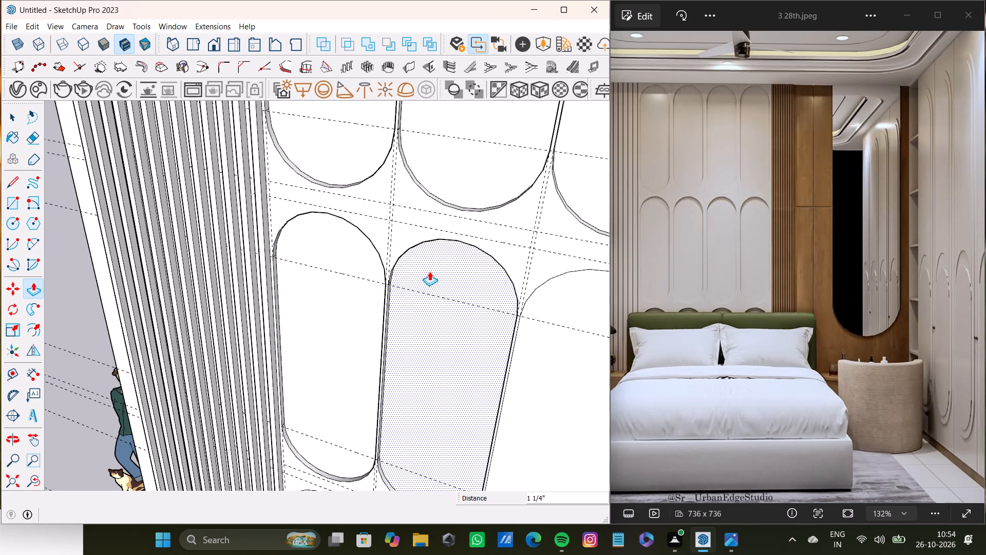
drag(429, 271, 433, 271)
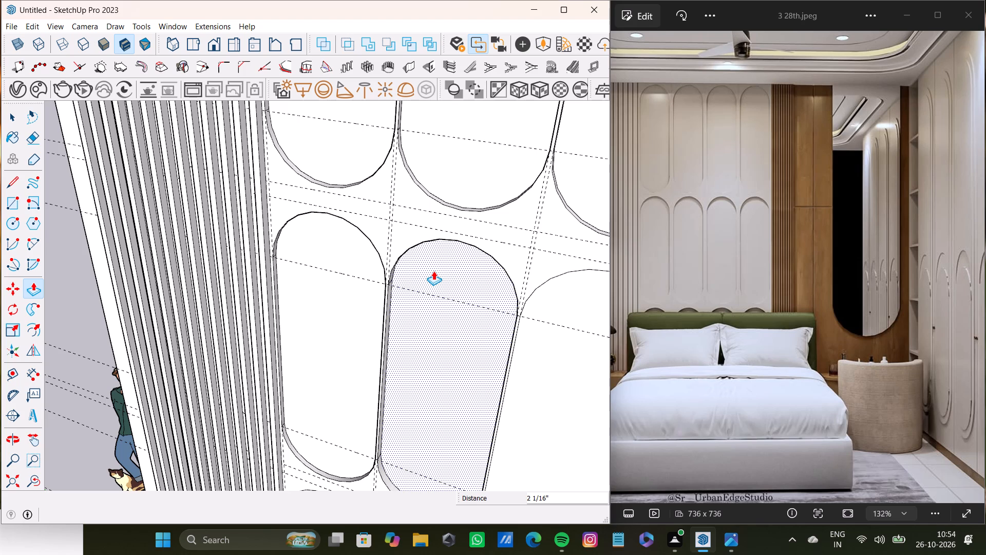
drag(433, 271, 429, 270)
scroll(428, 270, down, 9)
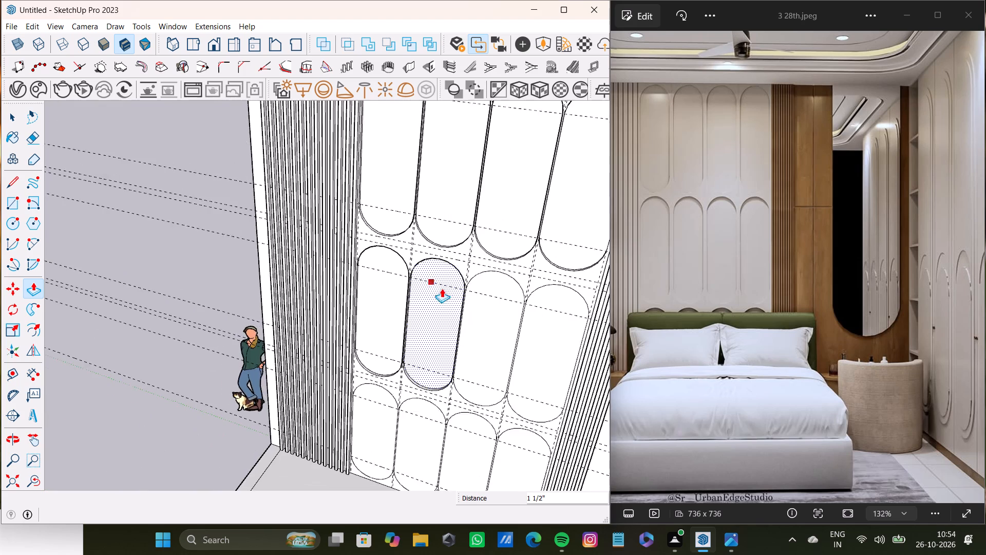
Push/Pull the middle row's third arch about 1 3/8" into the wall.
shift+middle_drag(444, 287, 384, 274)
scroll(395, 272, up, 5)
key(space)
middle_drag(413, 293, 440, 289)
key(space)
click(442, 258)
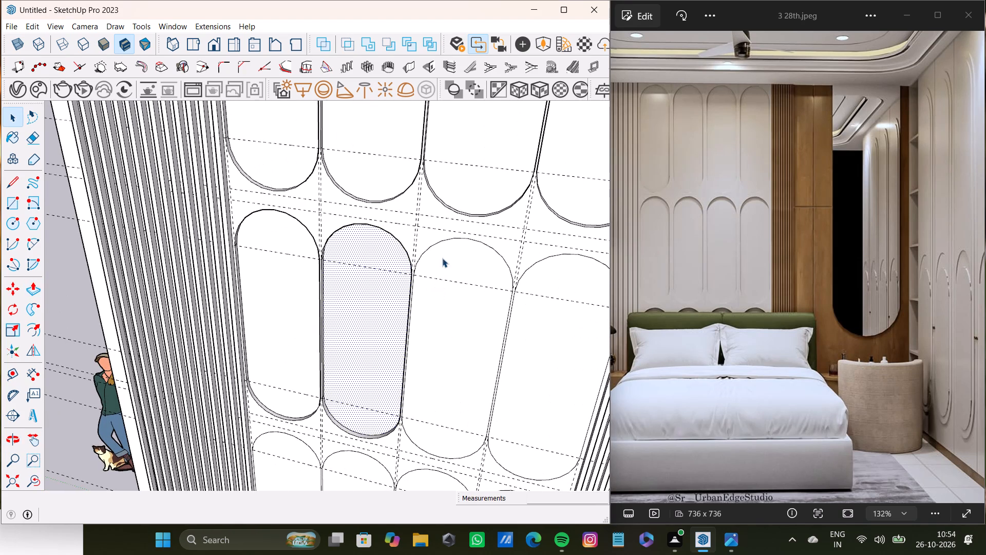
key(p)
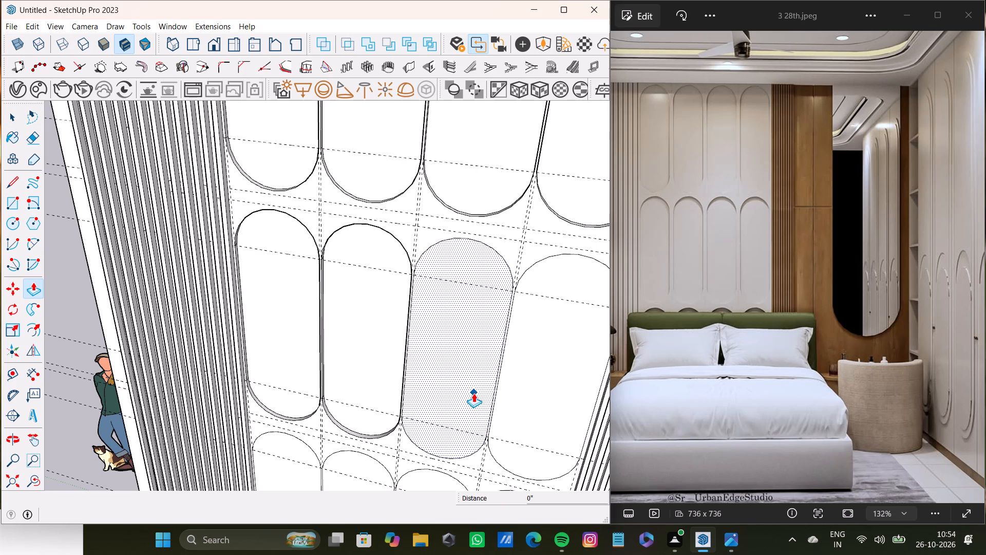
scroll(433, 416, up, 7)
middle_drag(433, 417, 403, 410)
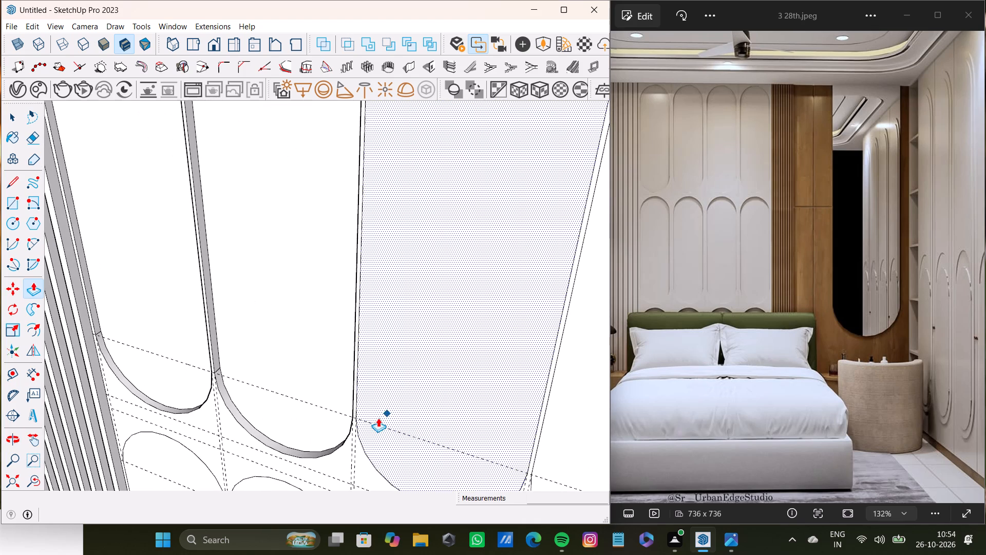
drag(377, 418, 386, 415)
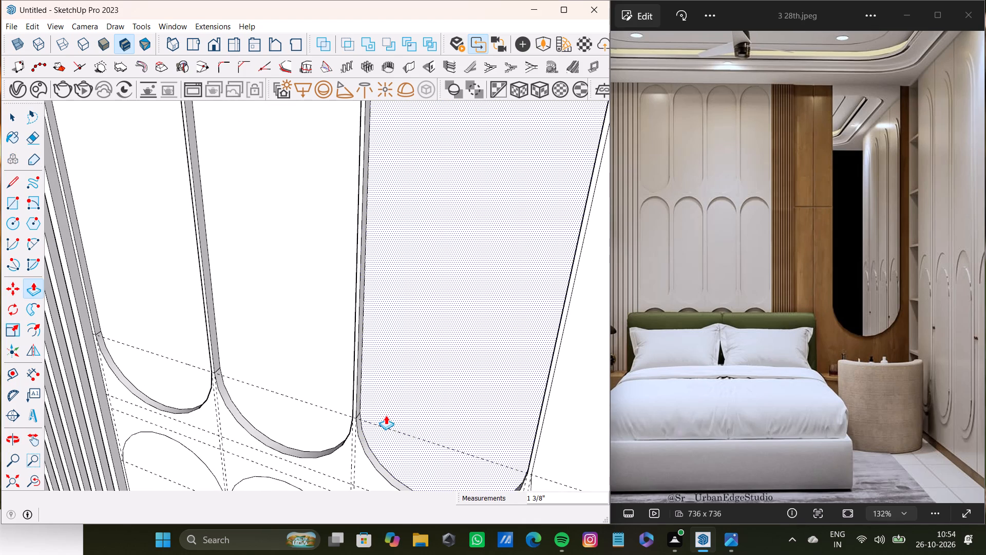
drag(386, 415, 387, 415)
scroll(387, 415, down, 13)
shift+middle_drag(387, 415, 387, 345)
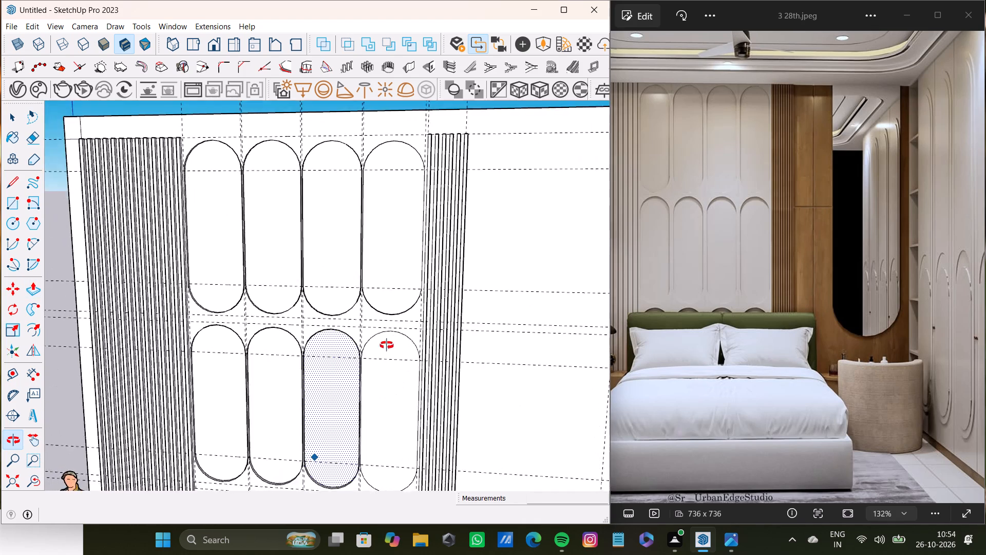
Undo all the uneven arch recesses in the top and middle rows between the slat groups.
shift+middle_drag(387, 345, 264, 425)
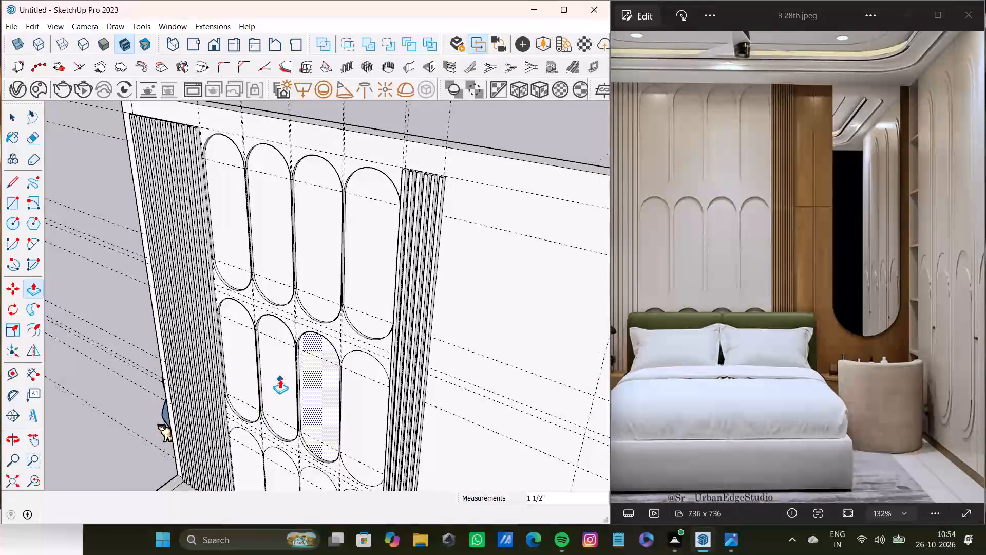
key(ctrl+z)
key(ctrl+z)
key(ctrl+z)
key(ctrl+z)
key(ctrl+z)
key(ctrl+z)
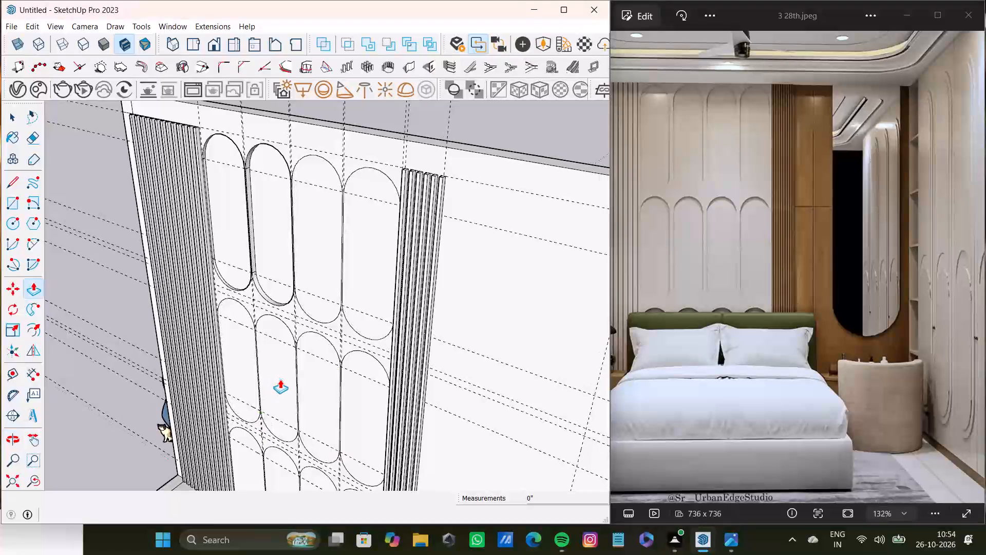
key(ctrl+z)
key(ctrl+z)
key(space)
Push/Pull the top row's first arch, beside the wide slat group, exactly 1" into the wall.
scroll(268, 112, up, 4)
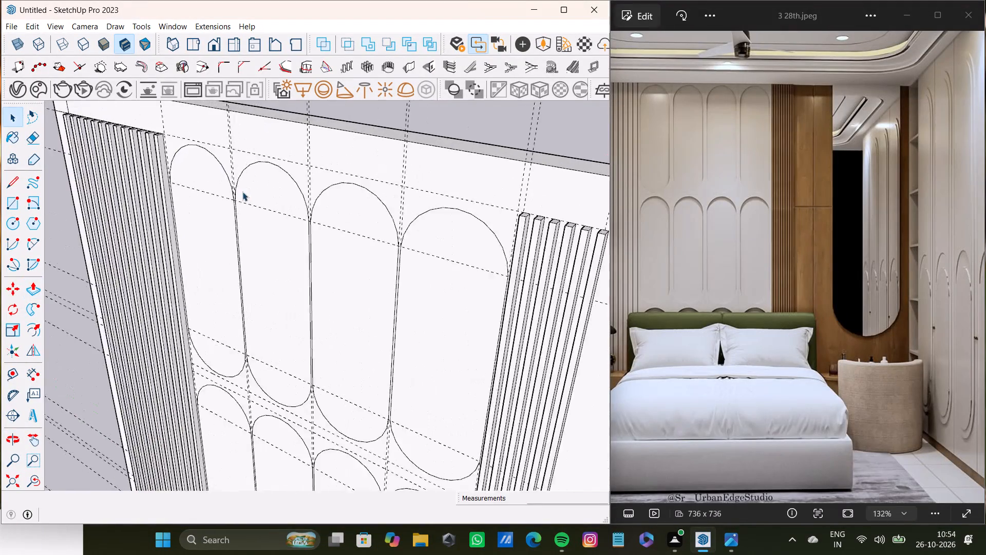
scroll(242, 192, up, 6)
shift+middle_drag(194, 194, 300, 253)
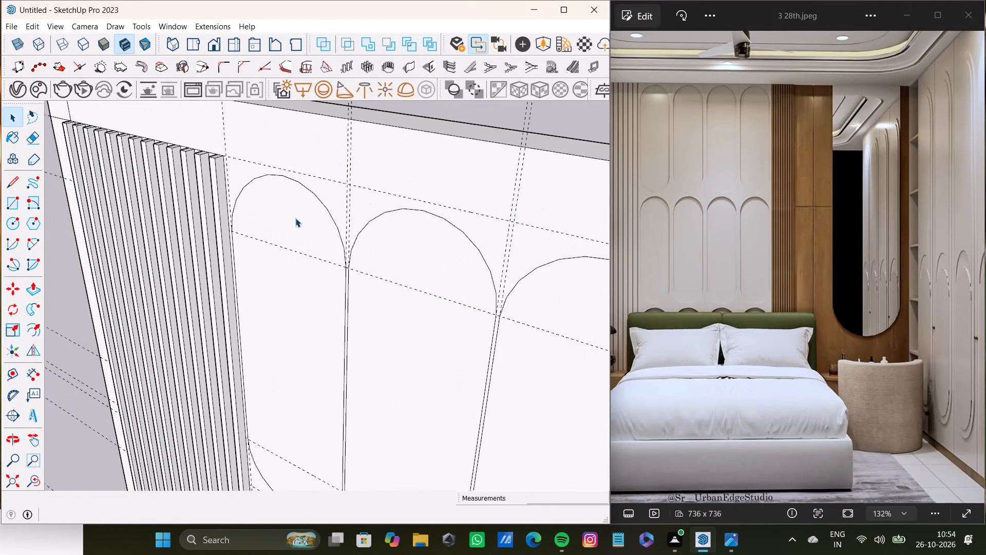
scroll(295, 218, up, 6)
key(space)
click(295, 218)
key(p)
drag(296, 217, 301, 217)
key(1)
key(shift+quotedbl)
key(Return)
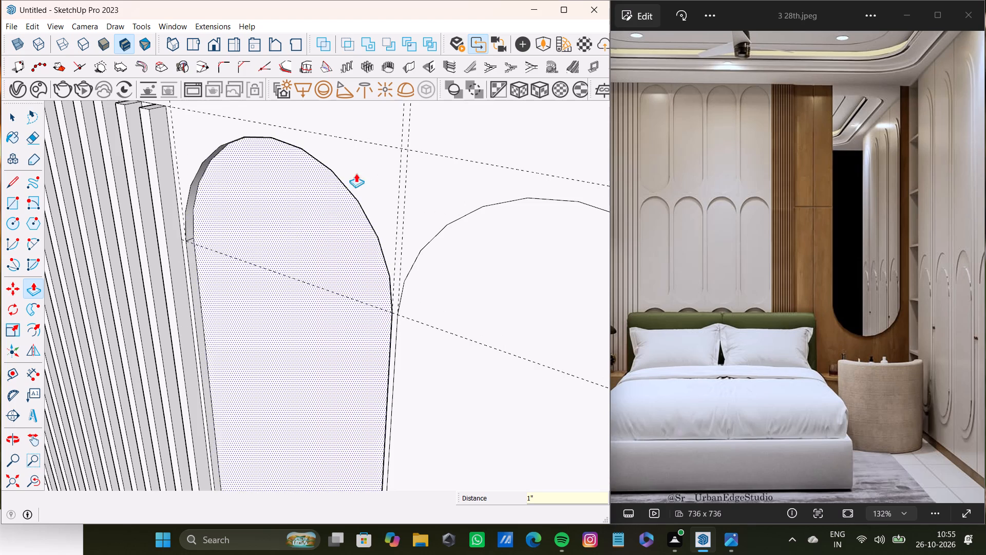
Push/Pull the top row's second arch 1" into the wall.
scroll(353, 313, down, 12)
middle_drag(387, 344, 381, 208)
scroll(386, 220, up, 8)
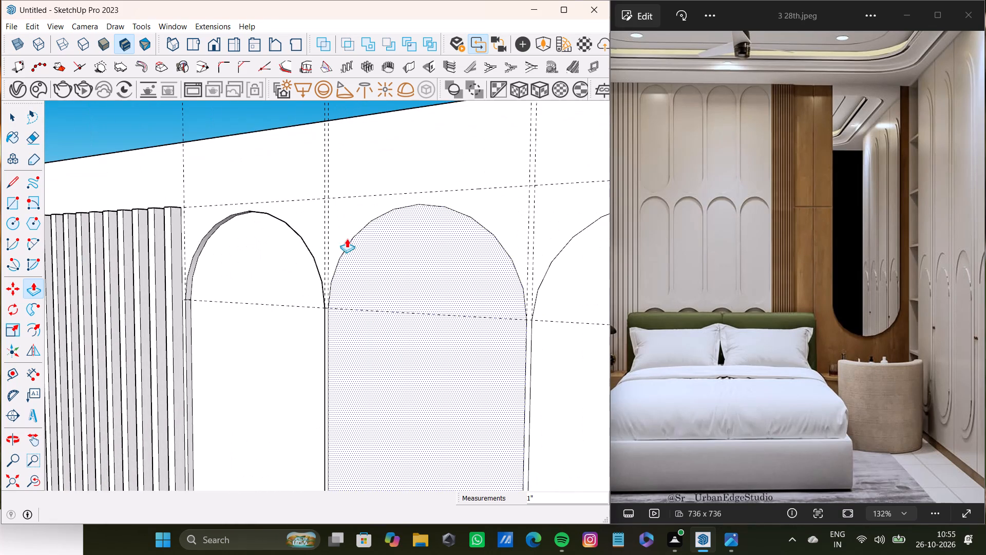
key(space)
click(387, 257)
key(p)
drag(386, 256, 387, 254)
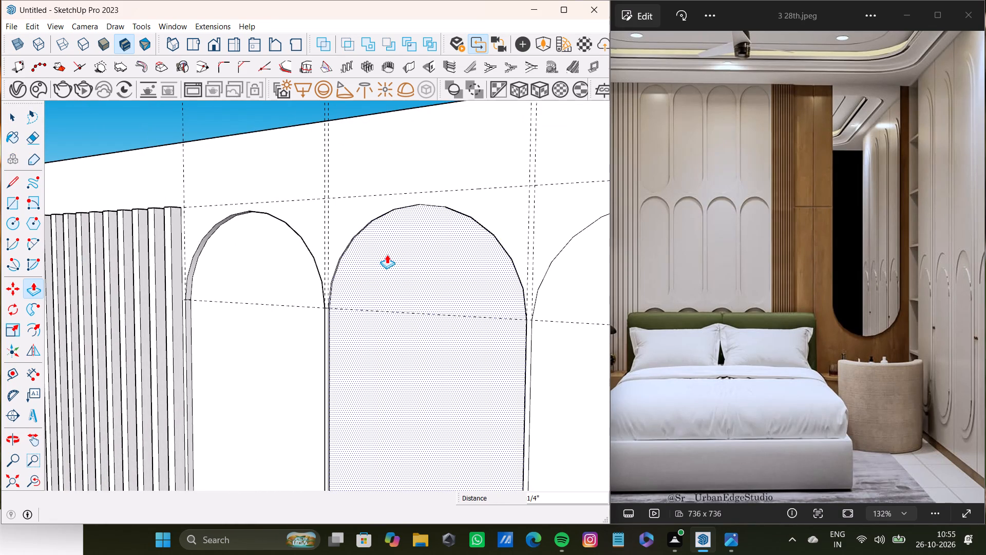
drag(387, 254, 393, 254)
text(1")
key(Return)
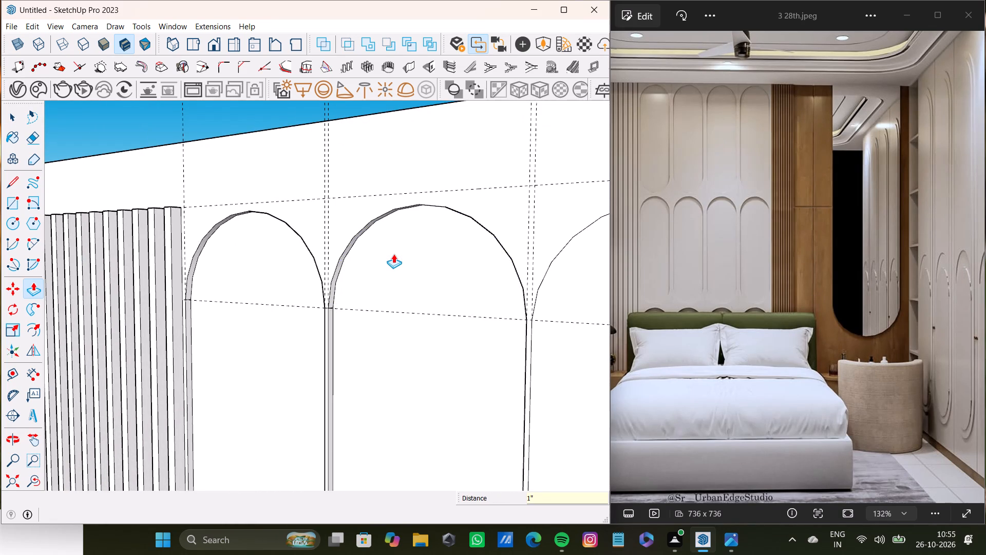
Push/Pull the top row's third arch 1" into the wall.
scroll(448, 266, down, 8)
shift+middle_drag(469, 263, 342, 235)
scroll(342, 235, up, 5)
key(space)
click(407, 239)
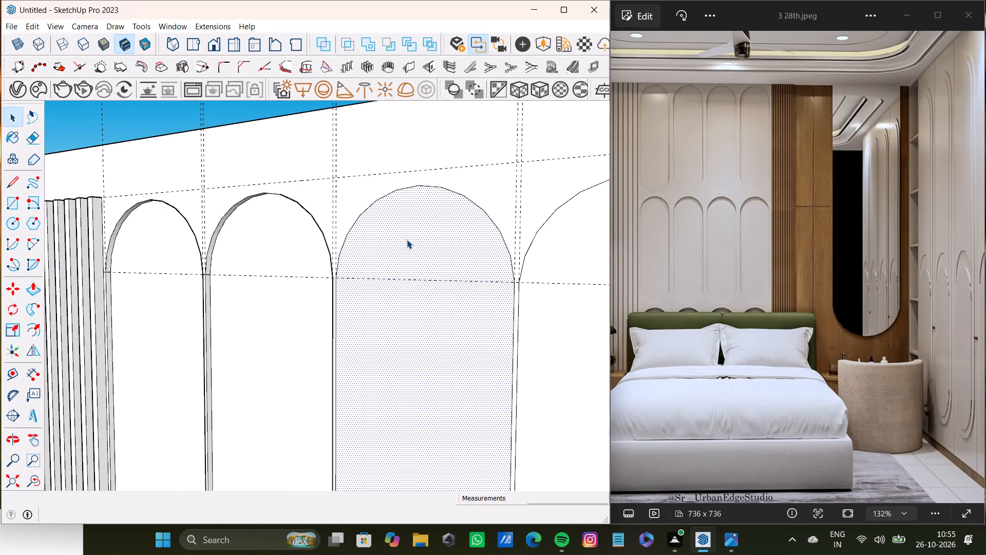
key(1)
key(p)
drag(407, 239, 416, 239)
key(1)
key(shift+quotedbl)
key(Return)
Push/Pull the top row's fourth arch, beside the narrow slat group, 1" into the wall.
scroll(416, 238, down, 9)
shift+middle_drag(446, 280, 388, 269)
key(space)
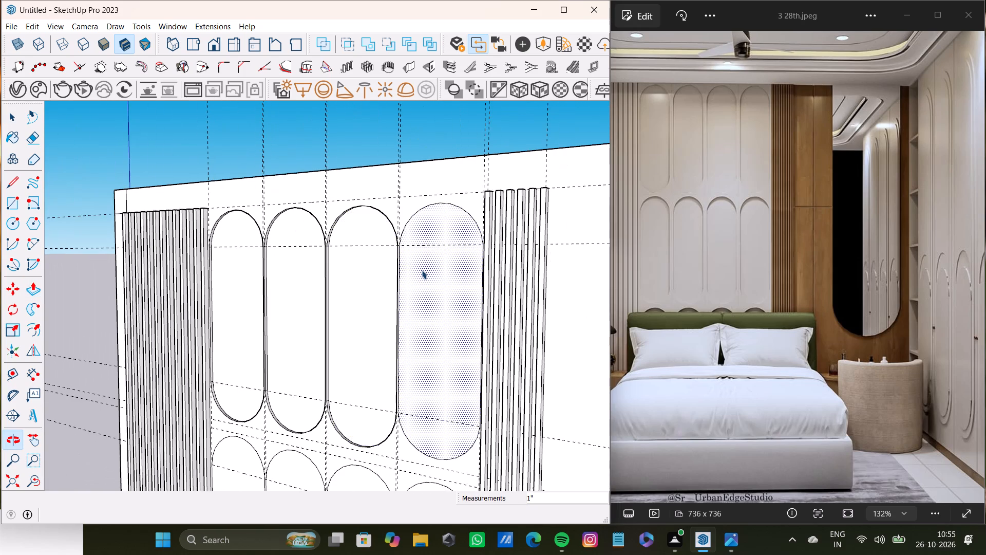
click(422, 271)
key(1)
key(shift+quotedbl)
key(Return)
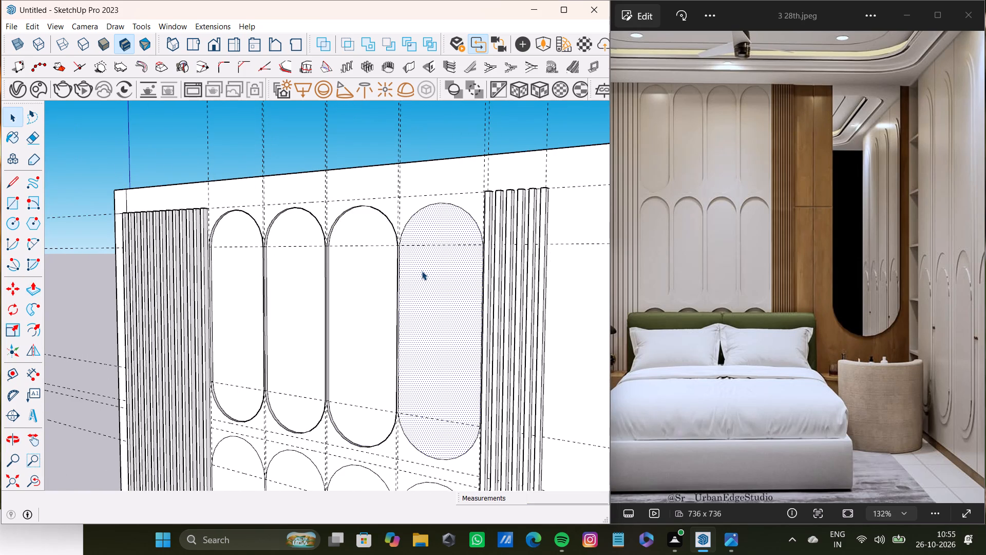
key(p)
drag(421, 307, 422, 307)
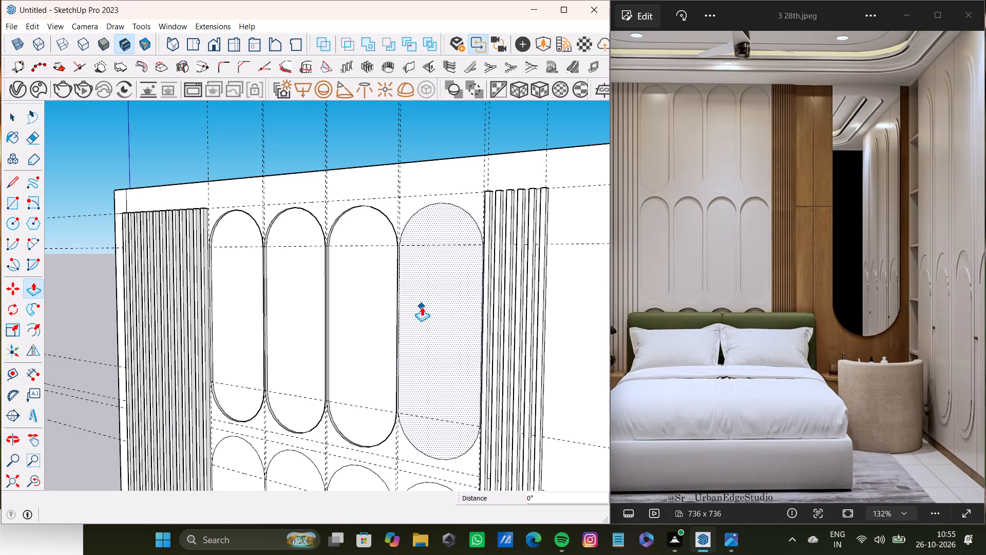
drag(422, 307, 430, 308)
key(1)
key(shift+quotedbl)
key(Return)
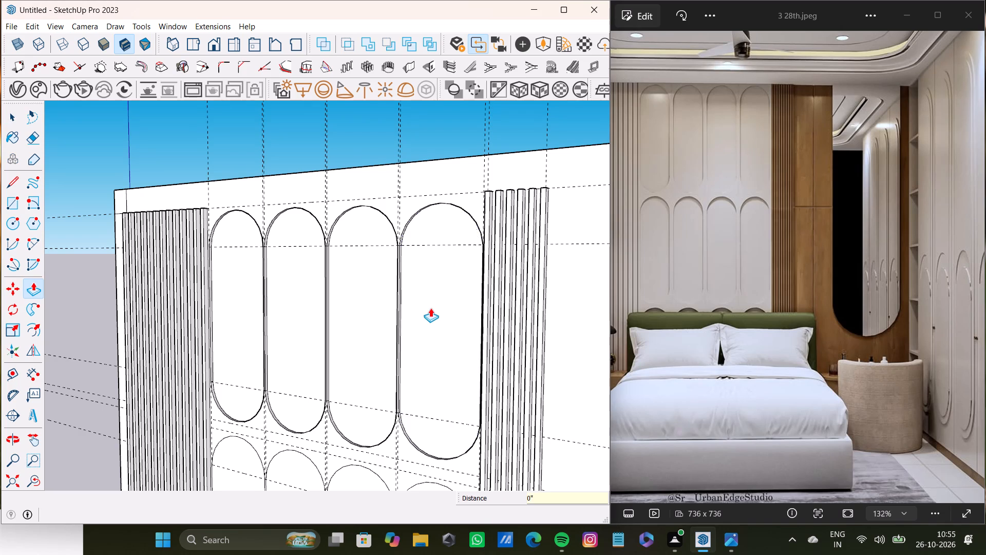
drag(430, 308, 431, 308)
Push/Pull the middle row's first arch, beside the wide slat group, 1" into the wall.
scroll(431, 308, down, 9)
middle_drag(428, 365, 430, 406)
scroll(253, 365, up, 3)
key(space)
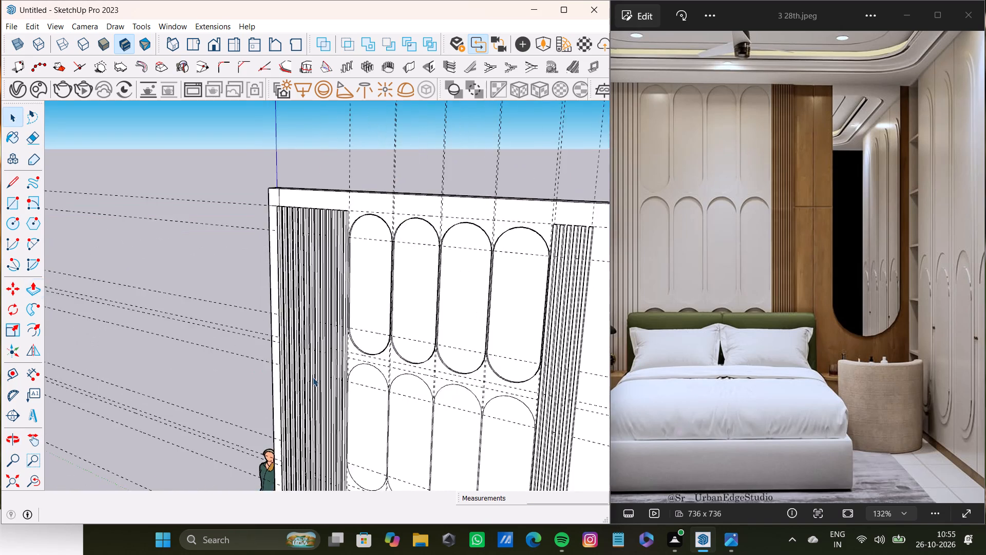
scroll(313, 377, up, 8)
click(372, 420)
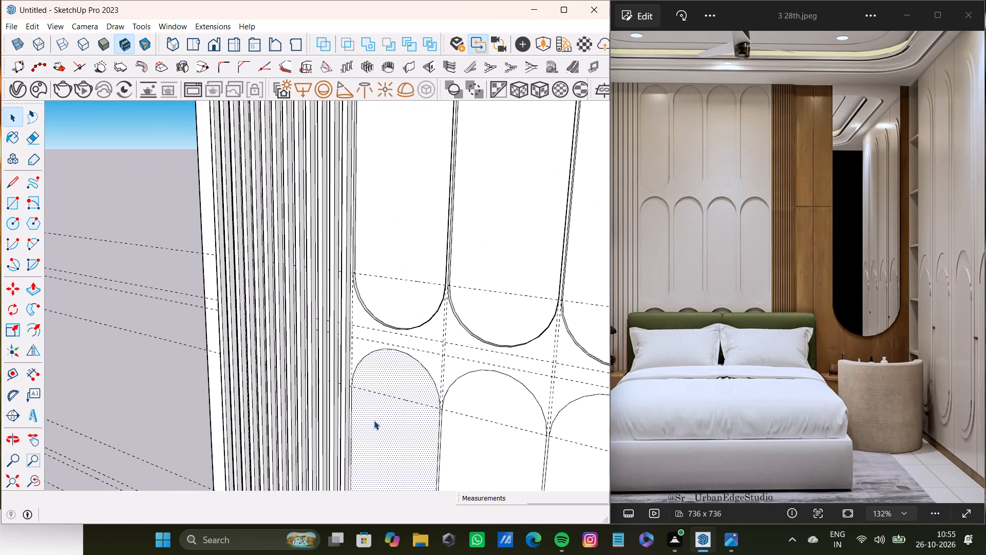
key(1)
scroll(391, 412, down, 7)
shift+middle_drag(391, 412, 383, 381)
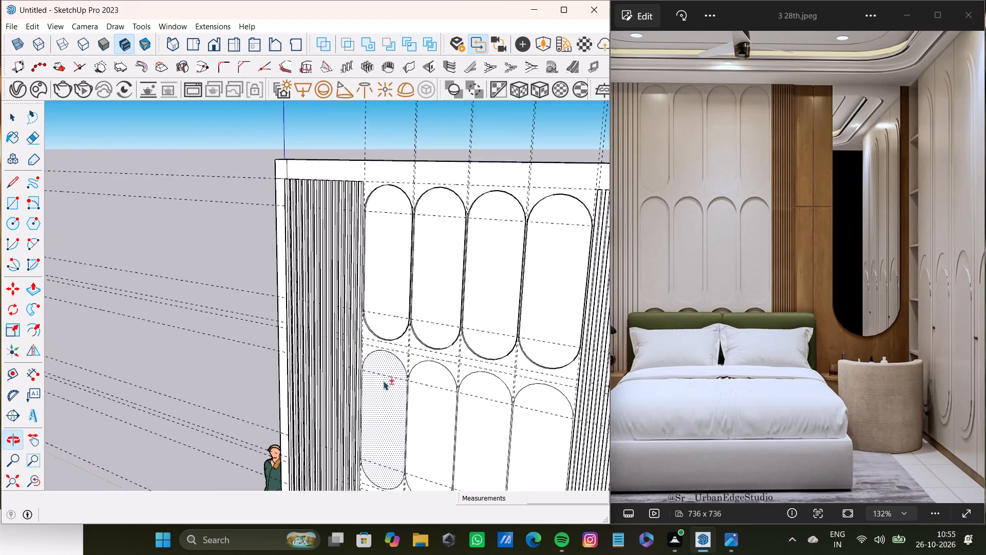
shift+middle_drag(383, 381, 383, 382)
scroll(387, 377, up, 9)
shift+middle_drag(383, 357, 370, 329)
scroll(373, 328, up, 4)
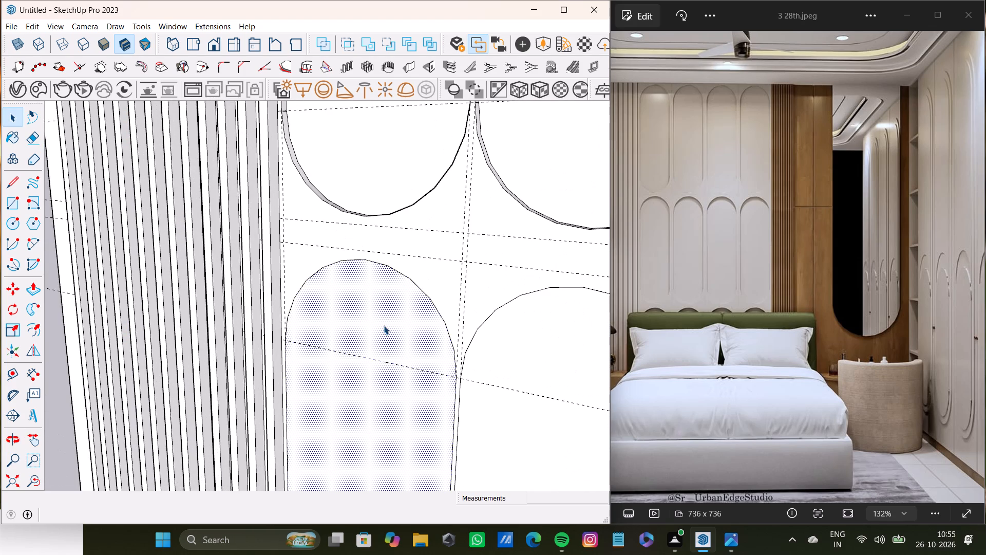
scroll(383, 325, down, 4)
middle_drag(376, 328, 376, 301)
key(space)
click(378, 307)
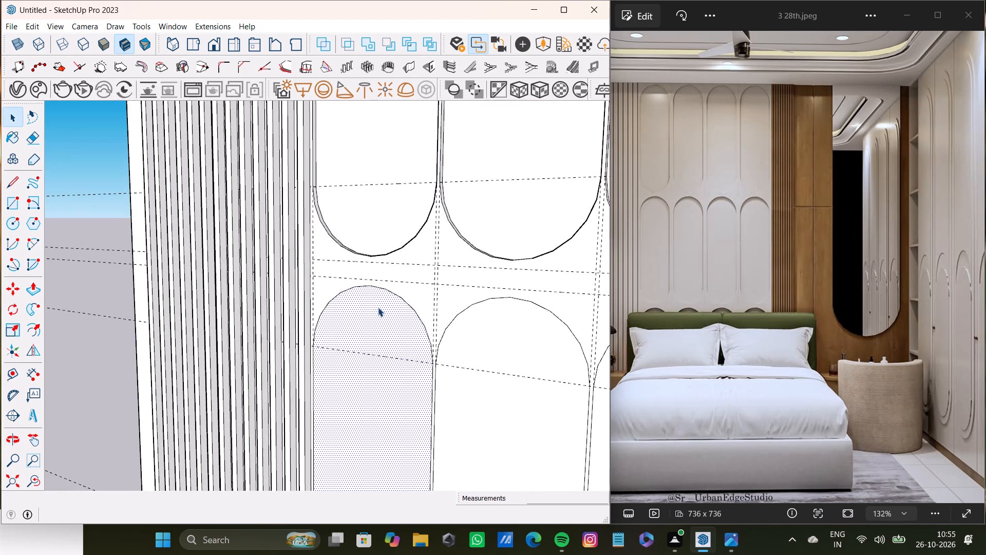
key(p)
drag(378, 308, 384, 309)
key(1)
key(shift+quotedbl)
key(Return)
Push/Pull the middle row's second arch 1" into the wall.
scroll(387, 311, down, 9)
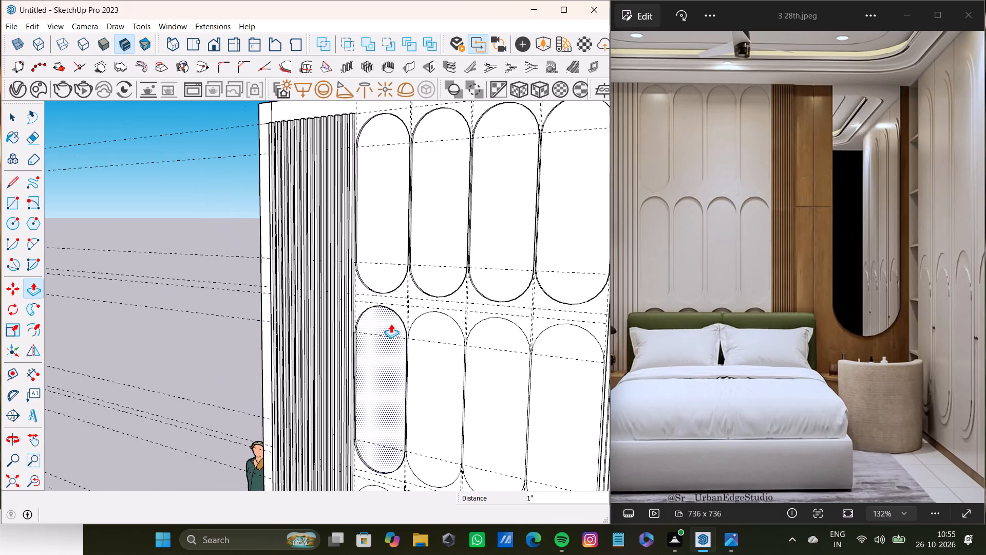
scroll(422, 336, up, 9)
middle_drag(424, 331, 402, 308)
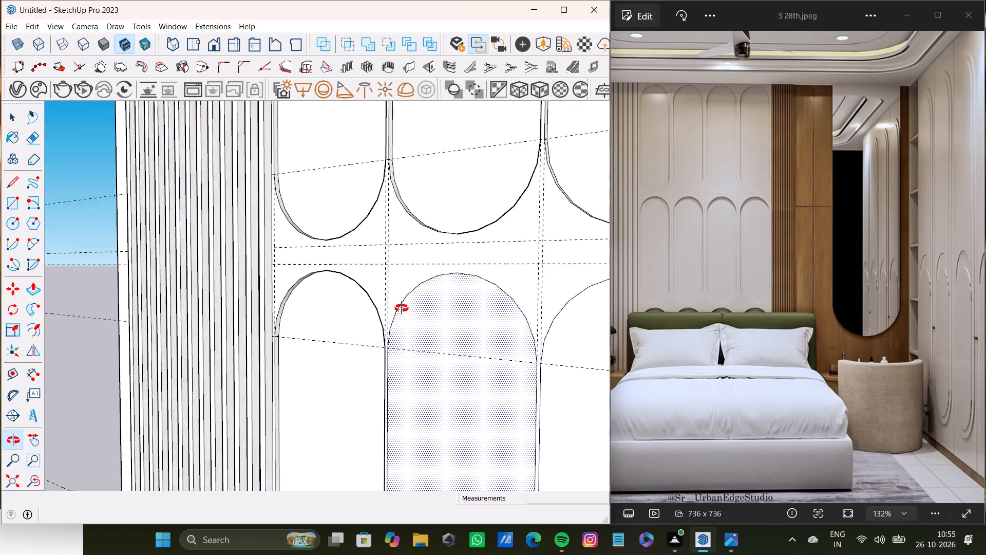
middle_drag(402, 308, 419, 305)
drag(423, 310, 430, 310)
key(1)
key(shift+quotedbl)
key(Return)
Push/Pull the middle row's third arch 1" into the wall.
scroll(425, 313, down, 9)
shift+middle_drag(455, 402, 442, 395)
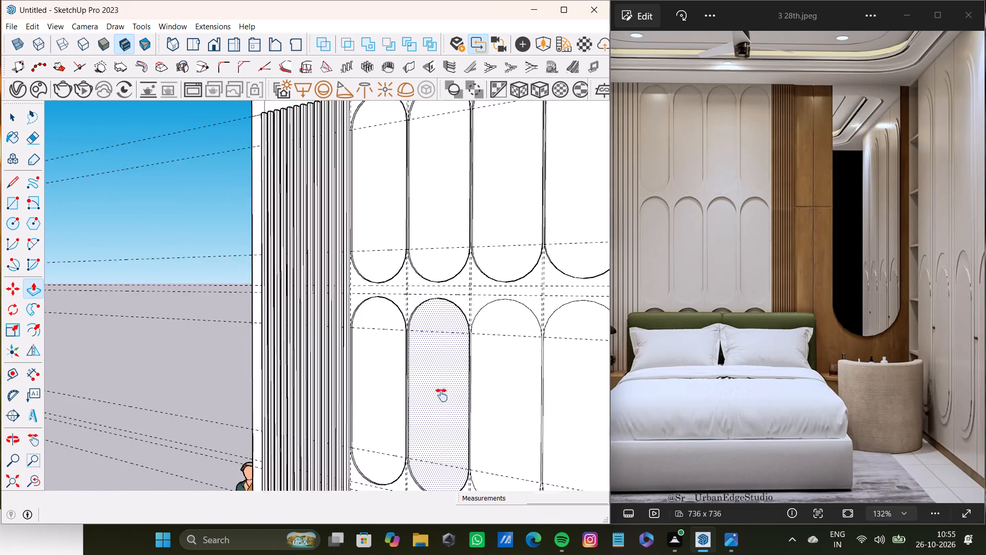
shift+middle_drag(442, 395, 372, 371)
key(space)
key(space)
click(402, 320)
key(p)
click(409, 338)
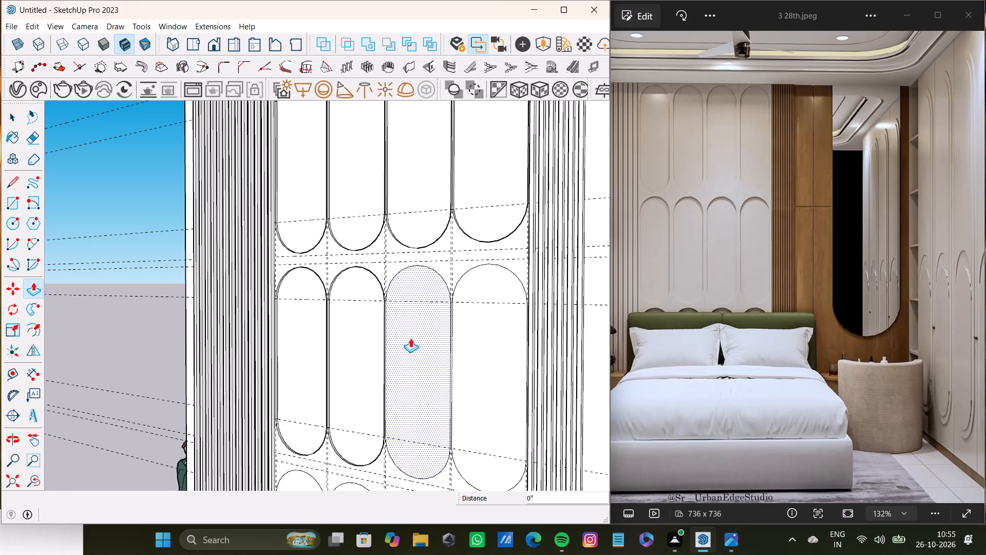
key(1)
key(shift+quotedbl)
key(Return)
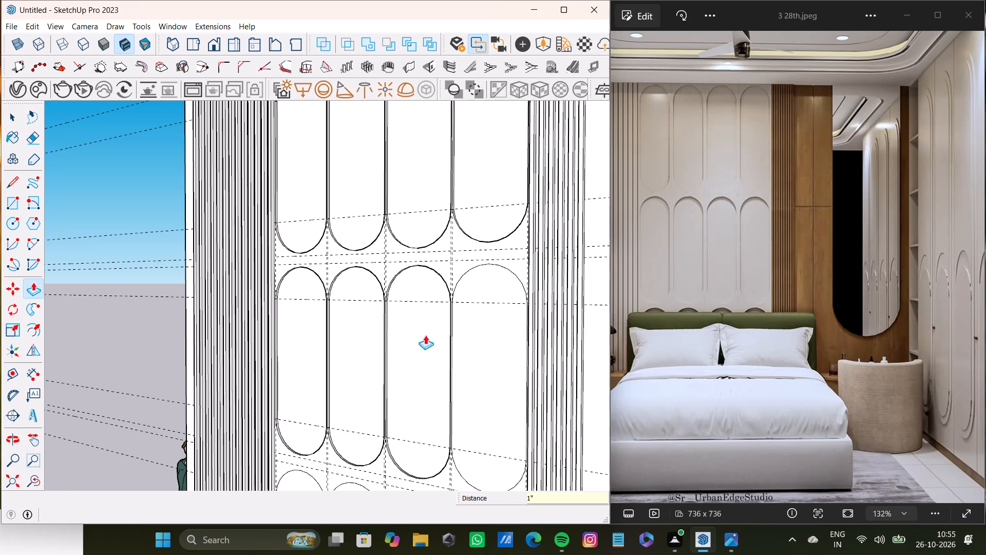
Push/Pull the middle row's fourth arch, beside the narrow slat group, 1" into the wall.
key(space)
click(487, 347)
key(1)
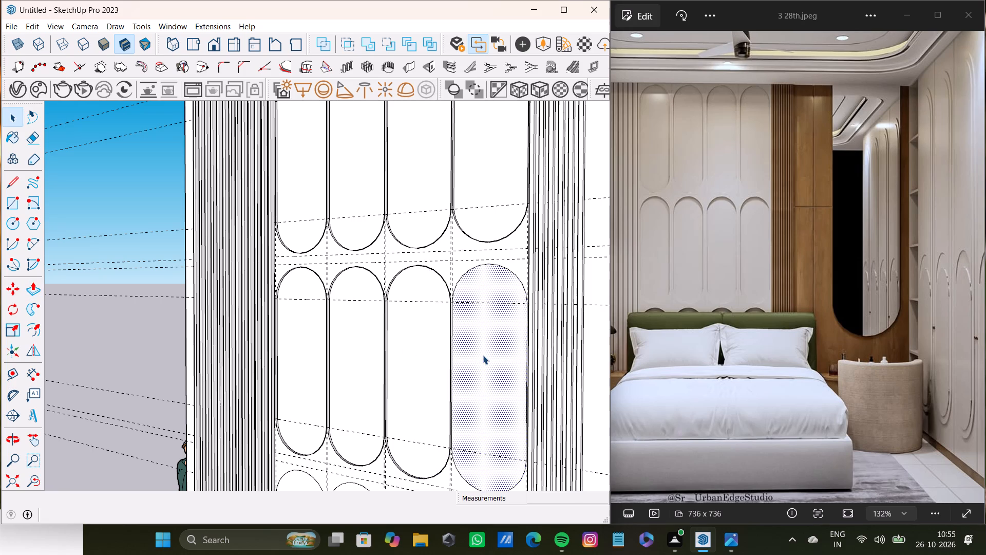
click(483, 355)
key(p)
drag(475, 367, 480, 366)
text(1")
key(Return)
Push/Pull the bottom row's first arch, beside the wide slat group, 1" into the wall.
scroll(472, 362, down, 8)
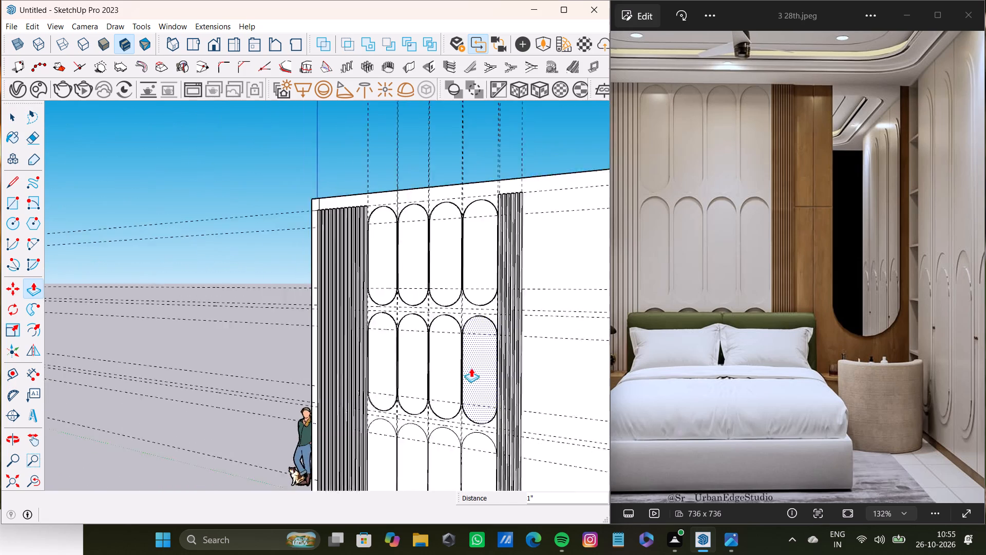
shift+middle_drag(471, 368, 494, 204)
scroll(409, 238, up, 13)
middle_drag(413, 312, 428, 334)
key(space)
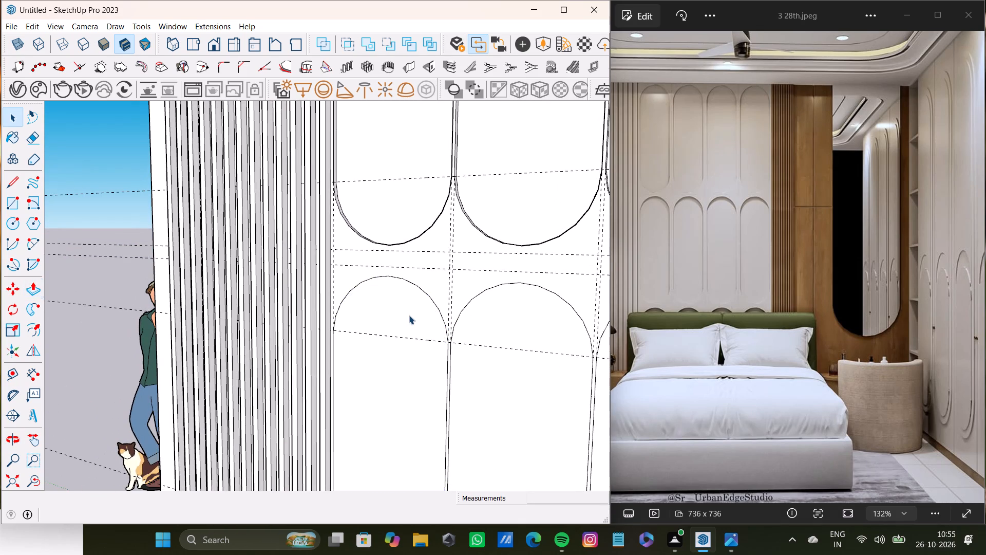
click(408, 308)
key(p)
drag(409, 308, 423, 309)
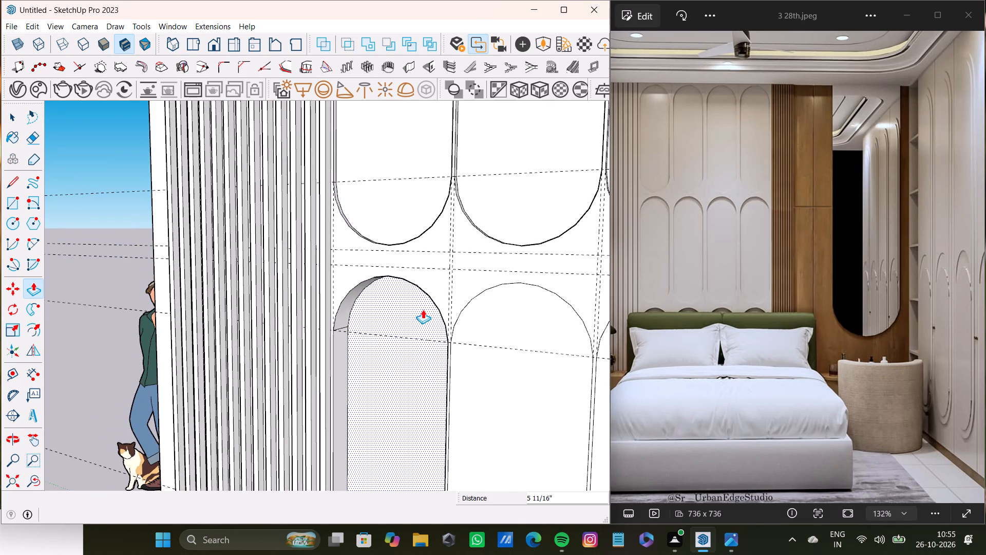
drag(423, 309, 419, 311)
key(1)
key(shift+quotedbl)
key(Return)
Push/Pull the bottom row's second arch 1" into the wall.
scroll(419, 311, down, 5)
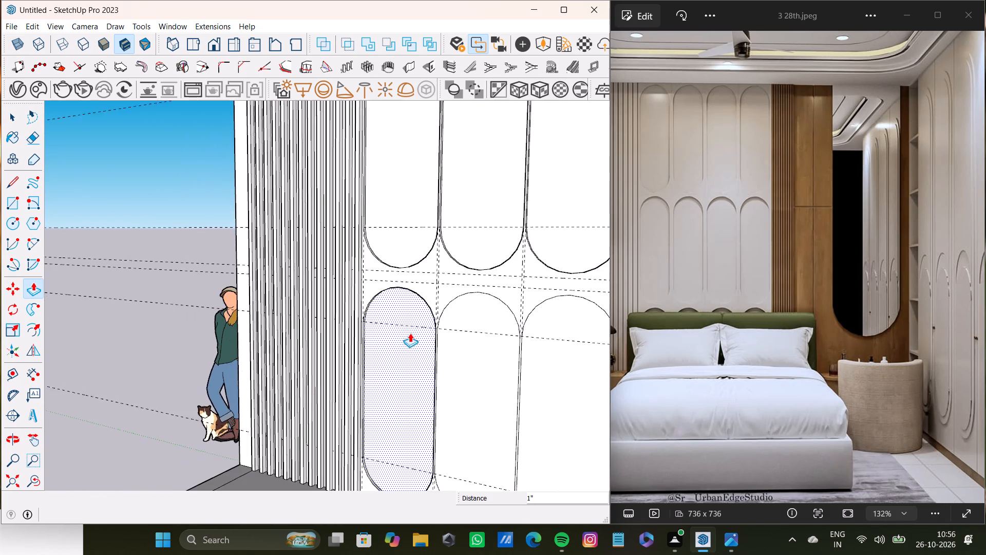
shift+middle_drag(404, 325, 333, 284)
key(space)
click(404, 272)
key(p)
drag(404, 274, 409, 272)
key(1)
key(shift+quotedbl)
key(Return)
Push/Pull the bottom row's third arch 1" into the wall.
scroll(420, 299, down, 6)
shift+middle_click(415, 329)
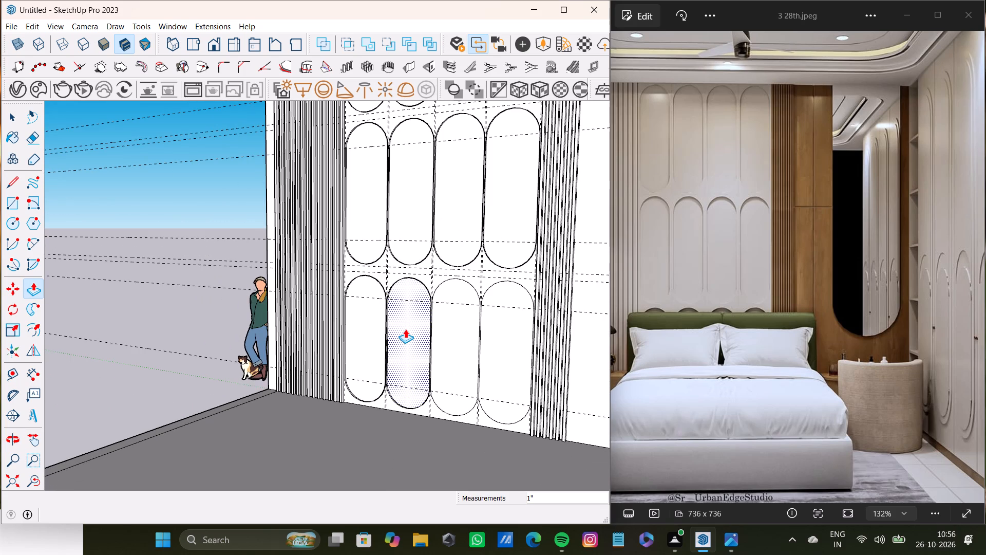
scroll(414, 290, up, 7)
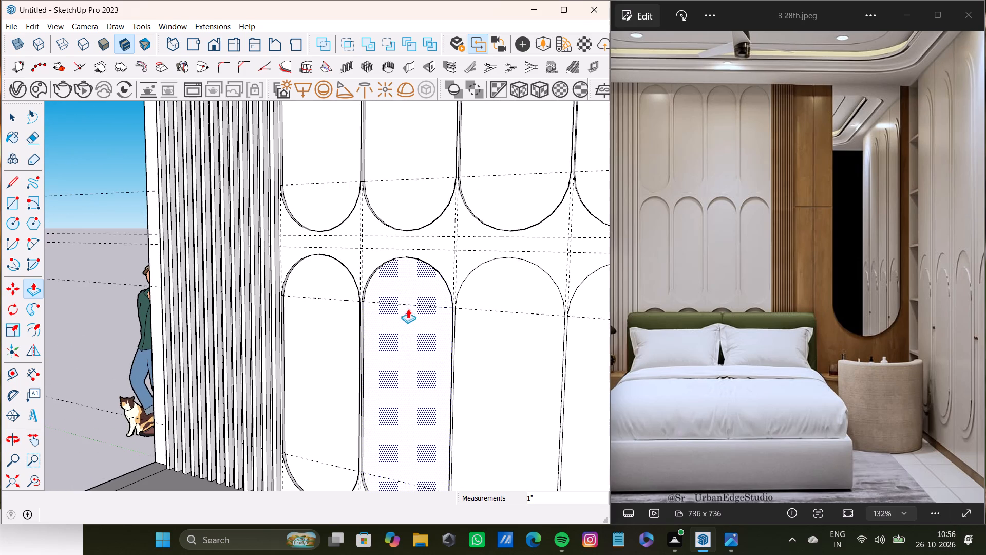
scroll(421, 331, down, 6)
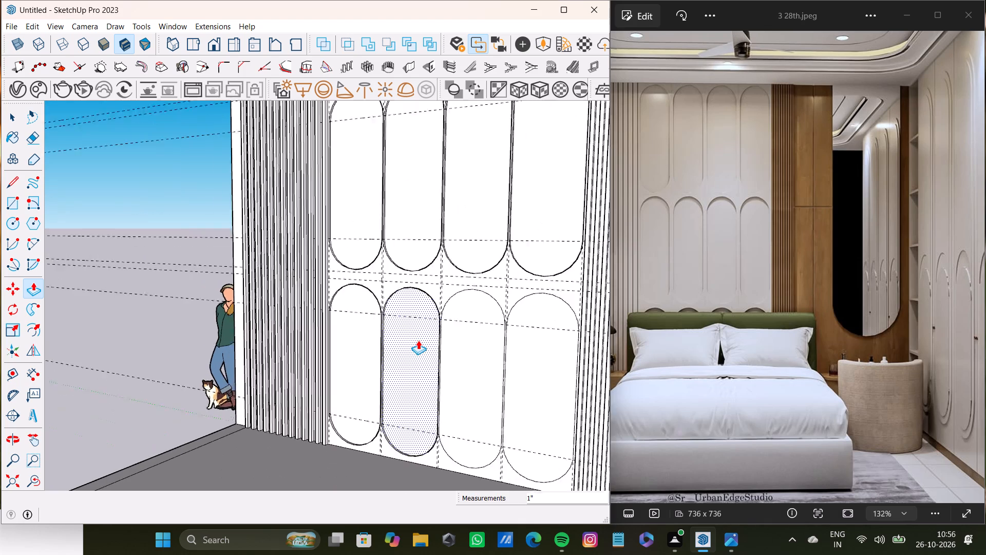
scroll(418, 340, down, 5)
shift+middle_drag(418, 340, 445, 305)
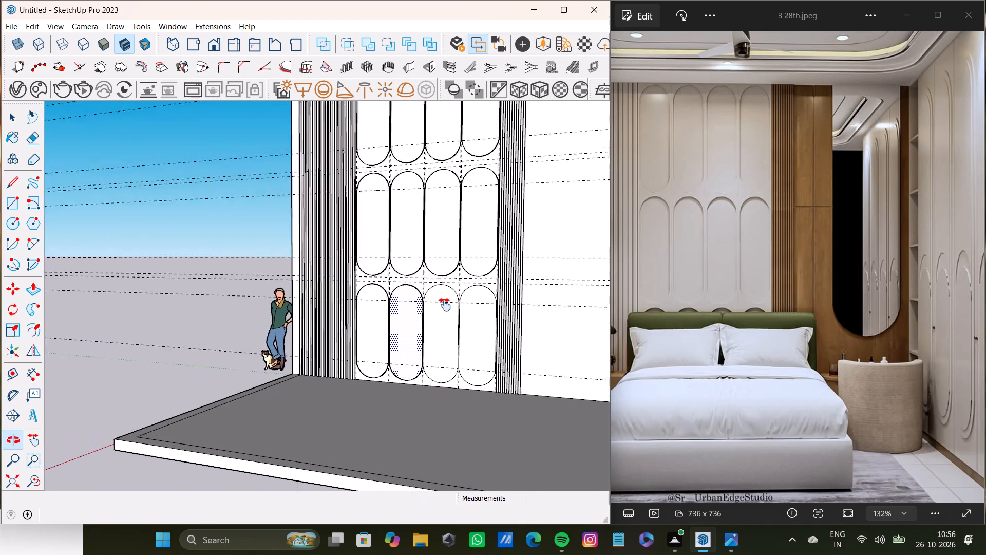
shift+middle_drag(445, 305, 415, 355)
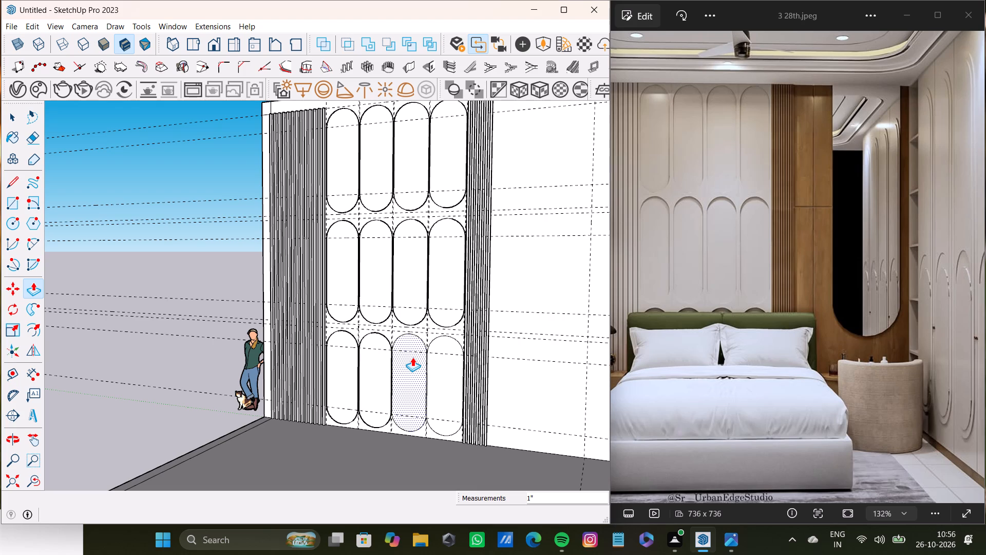
scroll(503, 411, up, 4)
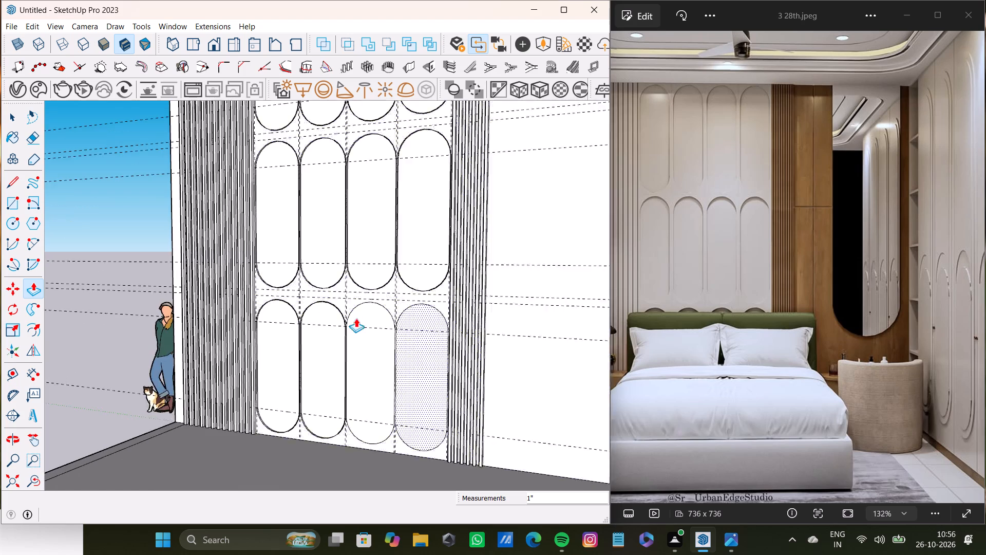
scroll(356, 318, up, 11)
drag(390, 335, 403, 336)
key(1)
key(shift+quotedbl)
key(Return)
Push/Pull the bottom row's fourth arch, beside the narrow slat group, to a depth of 1" into the wall.
scroll(403, 336, down, 6)
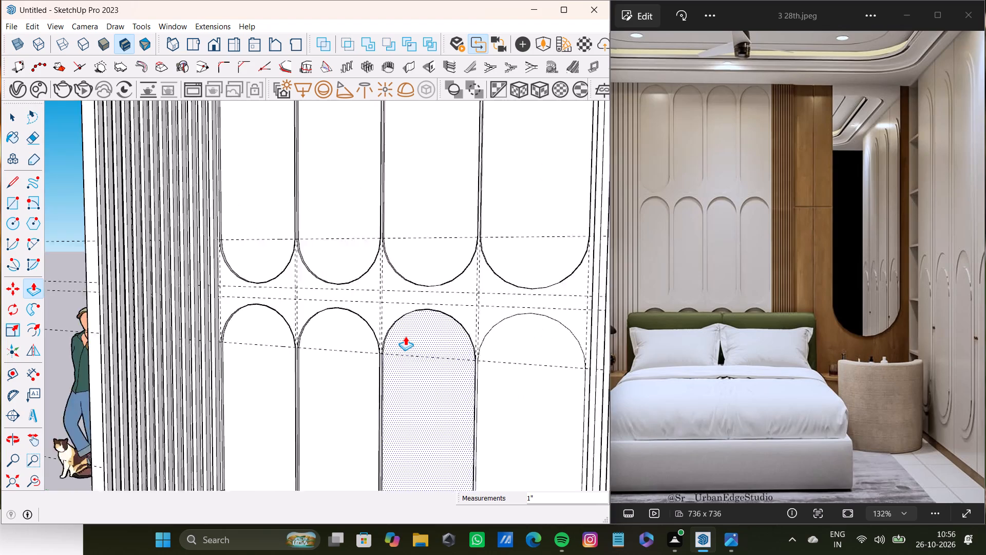
scroll(405, 336, down, 8)
shift+middle_drag(411, 341, 395, 335)
scroll(422, 352, up, 10)
key(space)
click(441, 321)
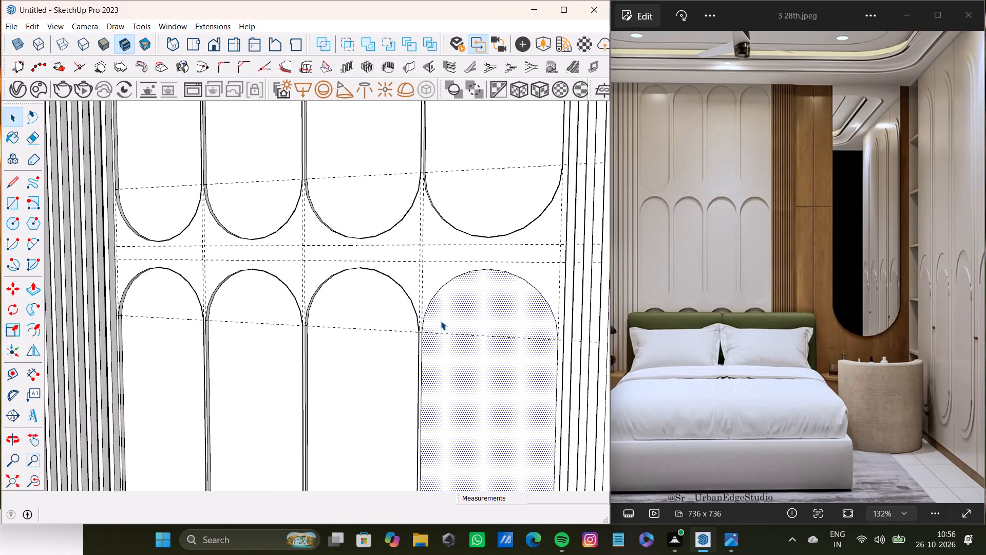
key(p)
drag(441, 320, 449, 320)
text(1")
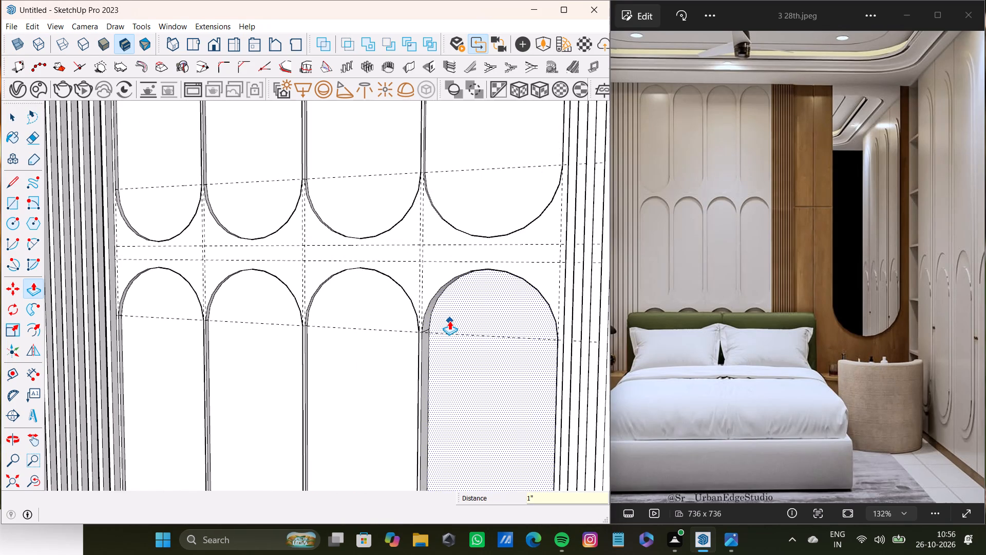
key(space)
scroll(449, 321, down, 10)
scroll(463, 386, up, 1)
middle_drag(465, 386, 427, 450)
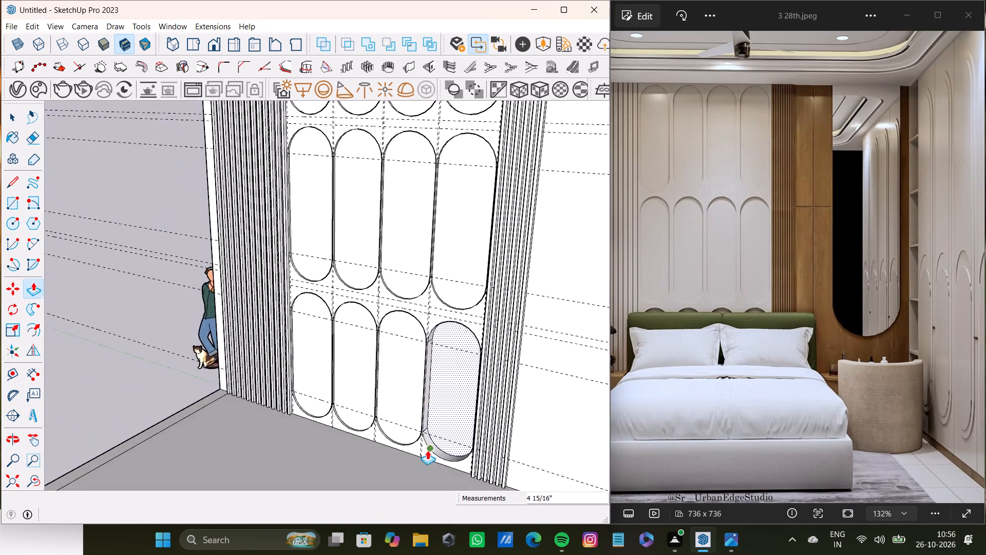
scroll(431, 446, up, 7)
drag(439, 423, 431, 428)
drag(426, 395, 438, 395)
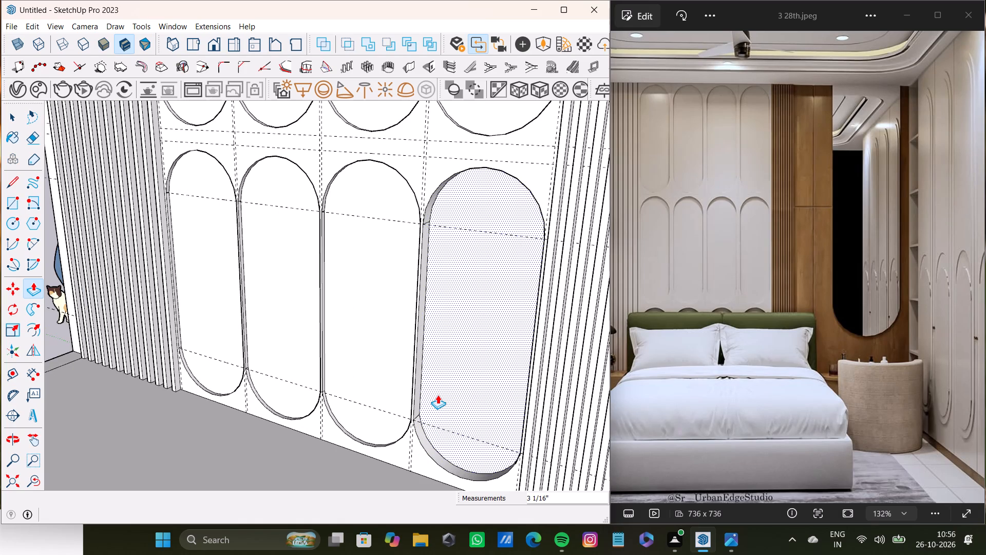
drag(438, 395, 437, 395)
key(1)
key(shift+quotedbl)
key(Return)
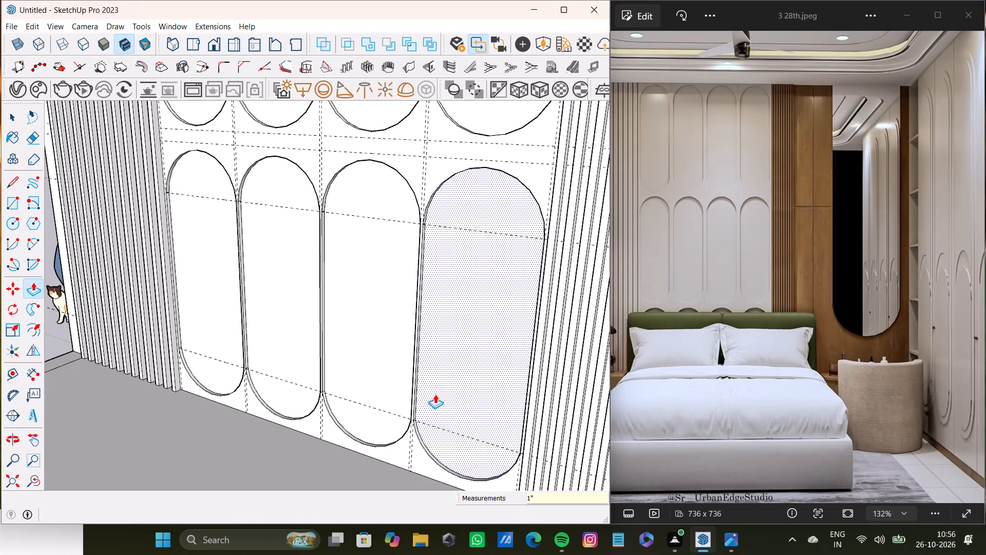
key(space)
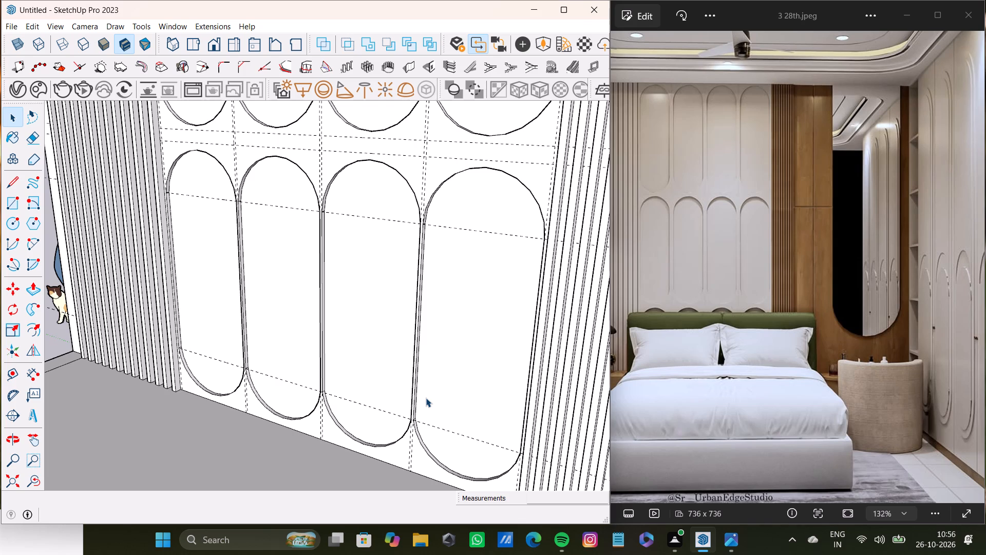
Examine the recessed arch grid, both slat groups and the blank wall area beyond the narrow slats.
scroll(425, 398, down, 14)
middle_drag(393, 368, 422, 385)
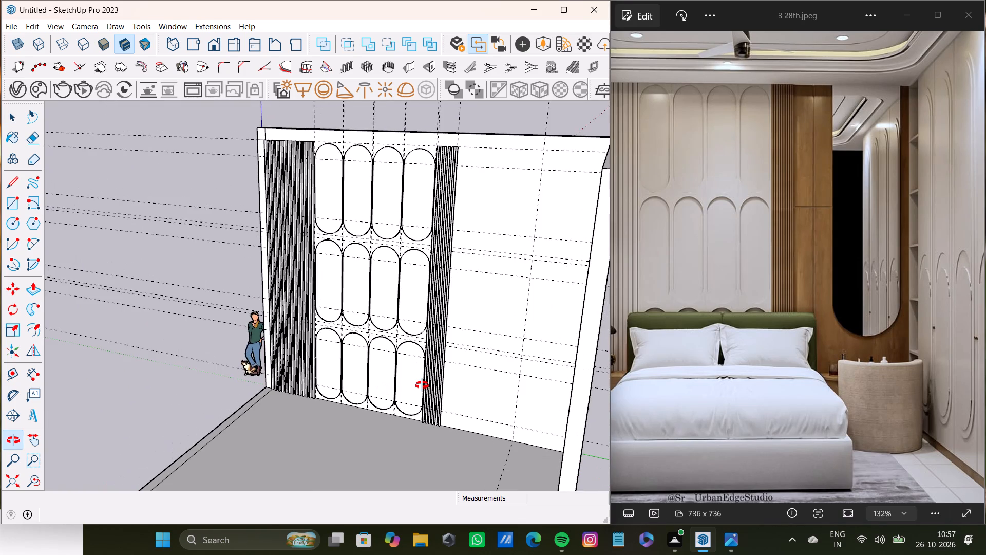
middle_drag(422, 385, 424, 385)
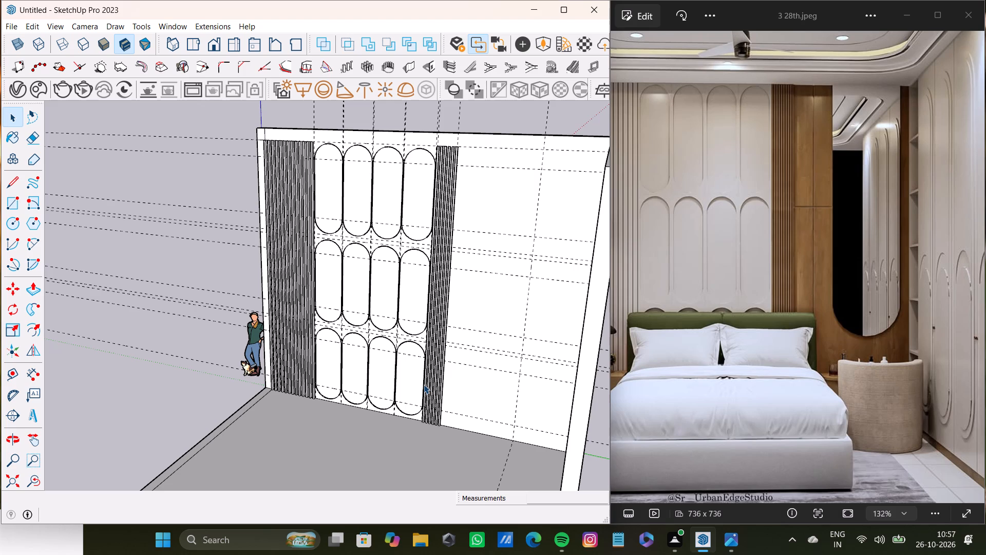
scroll(434, 206, up, 3)
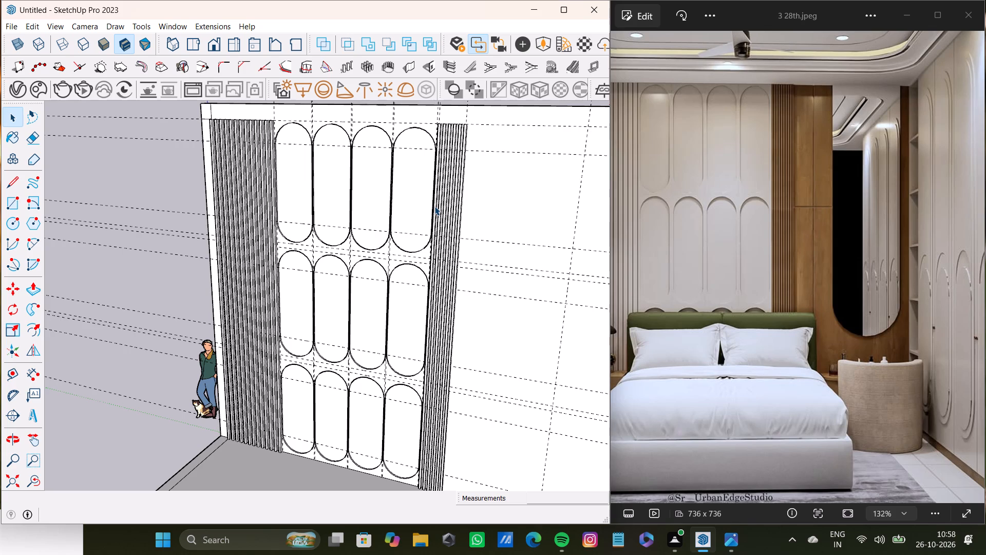
scroll(438, 233, down, 12)
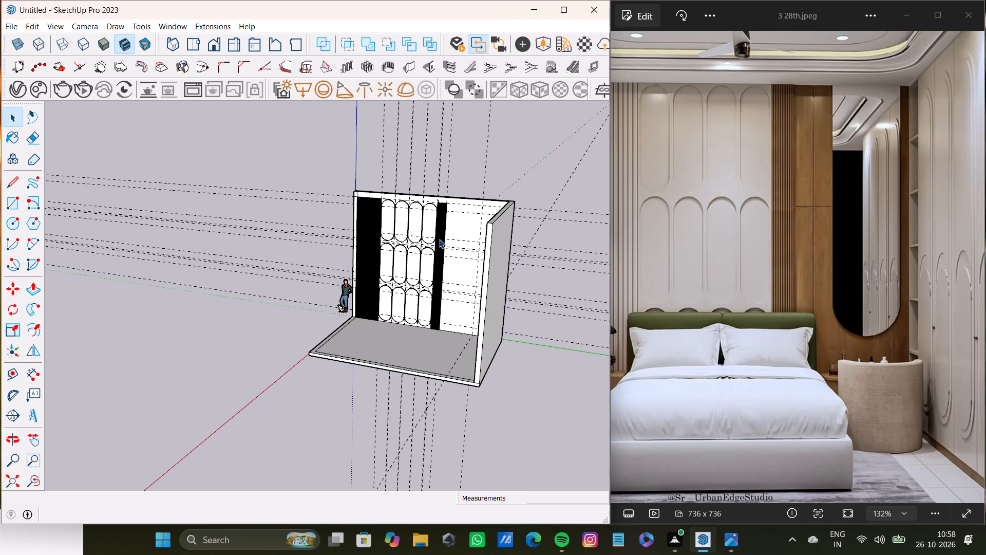
scroll(440, 237, down, 7)
scroll(447, 242, up, 15)
middle_drag(435, 255, 471, 255)
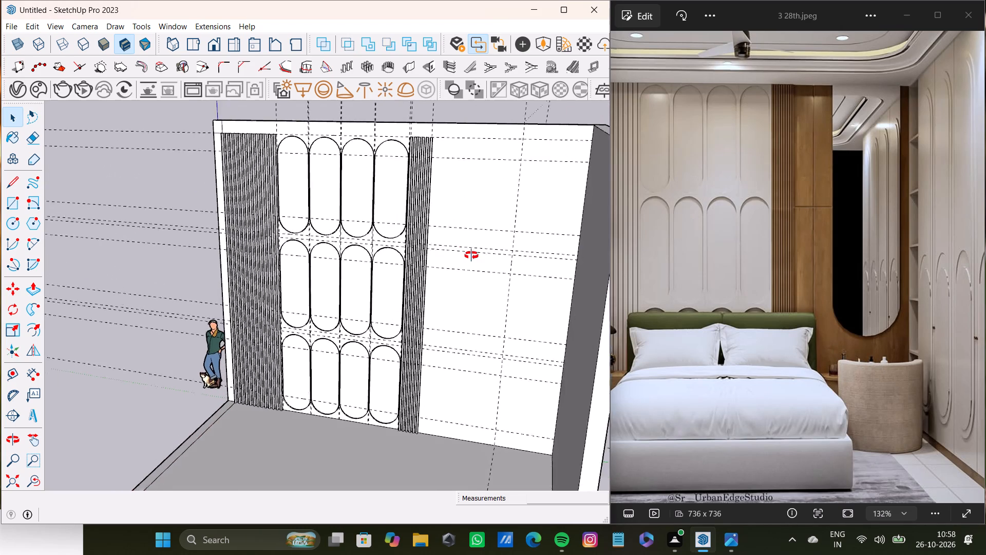
middle_drag(471, 255, 496, 357)
scroll(394, 255, up, 8)
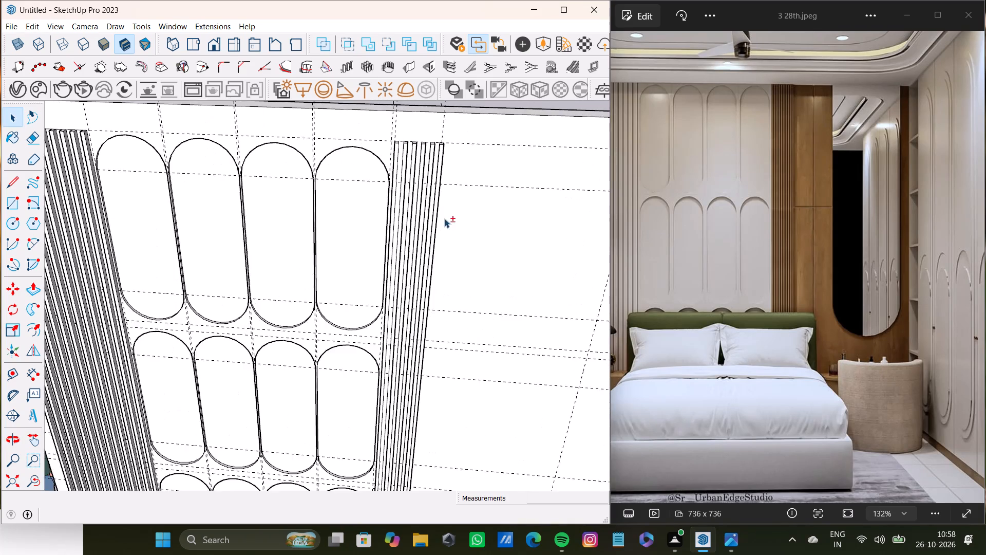
shift+middle_drag(444, 218, 371, 288)
middle_click(371, 288)
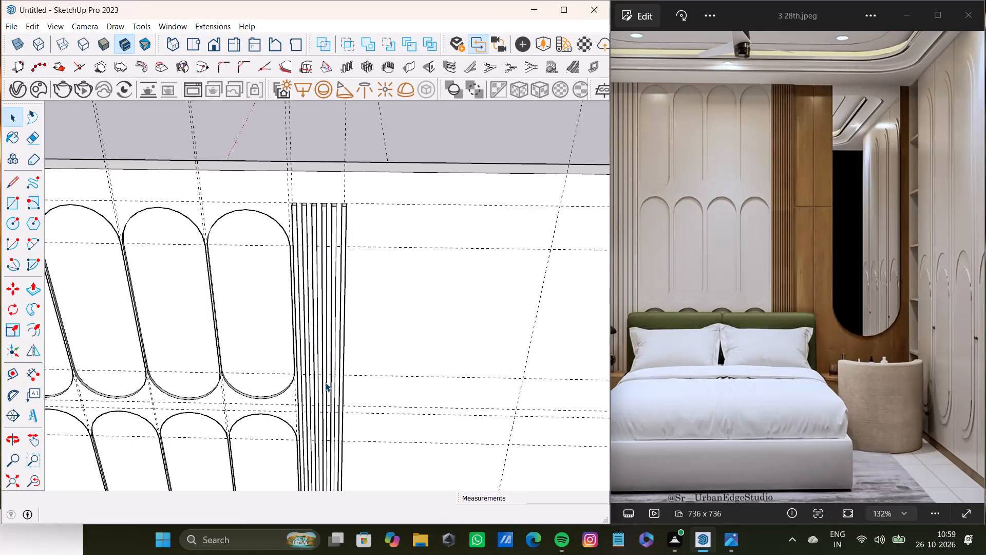
Place a vertical guide 1" beyond the outer edge of the narrow slat group's last slat, on the blank wall.
scroll(220, 398, down, 9)
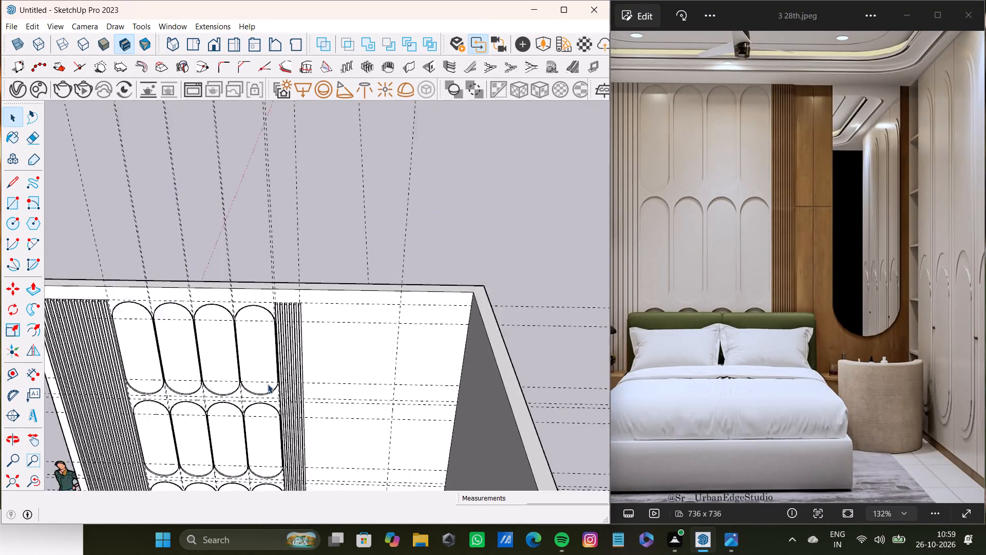
scroll(268, 384, down, 6)
shift+middle_drag(268, 384, 243, 363)
scroll(262, 358, up, 13)
middle_drag(336, 354, 352, 354)
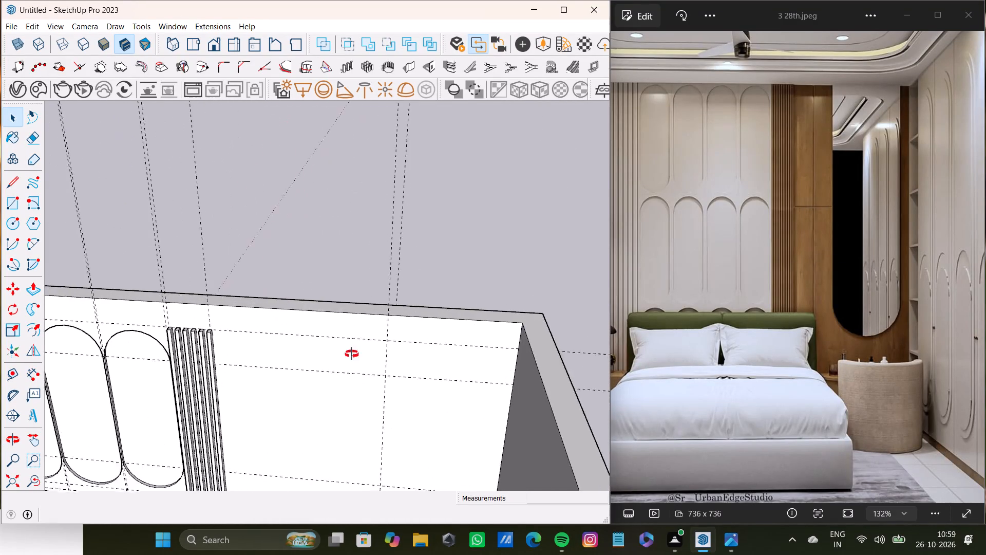
middle_drag(352, 354, 351, 371)
scroll(255, 391, up, 19)
key(t)
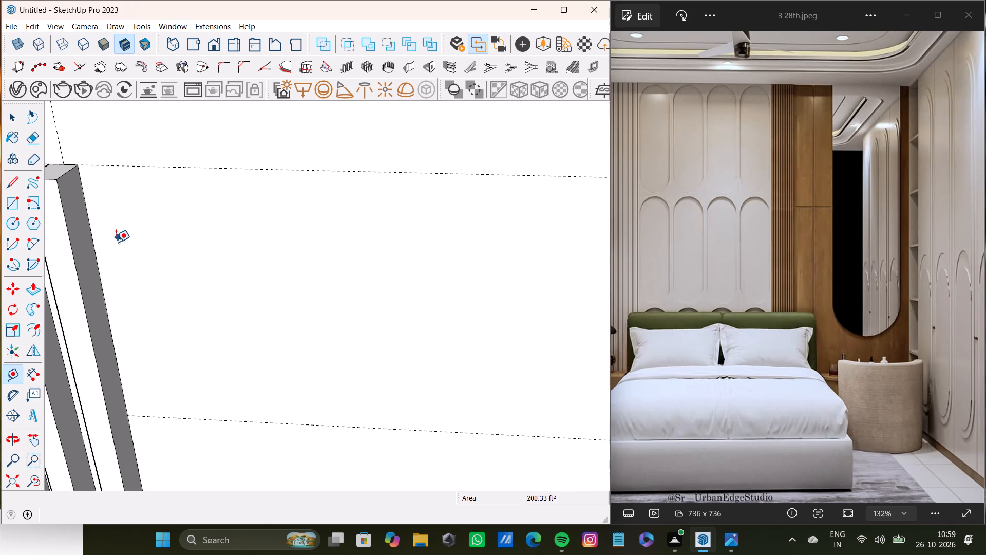
click(96, 264)
text(1")
key(Return)
scroll(141, 257, down, 9)
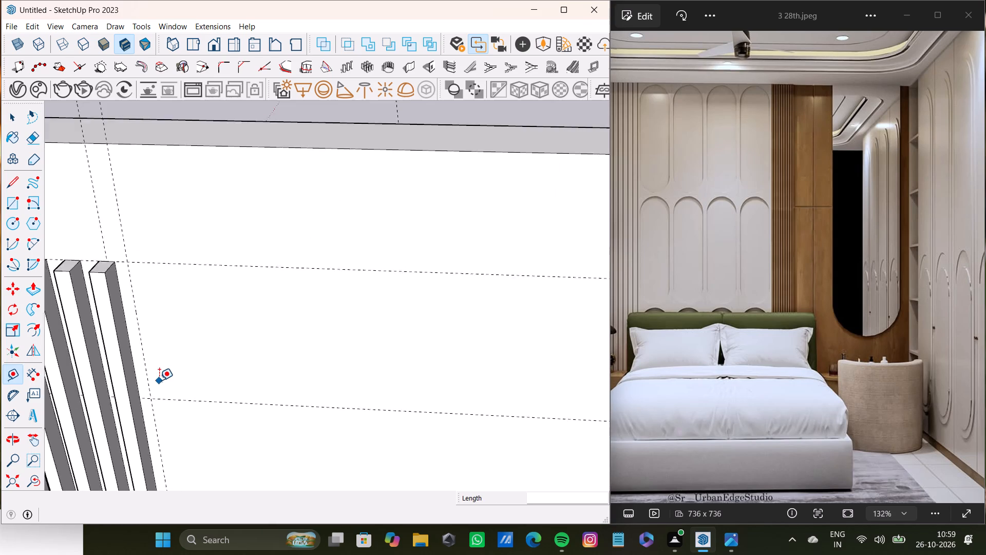
scroll(159, 380, down, 6)
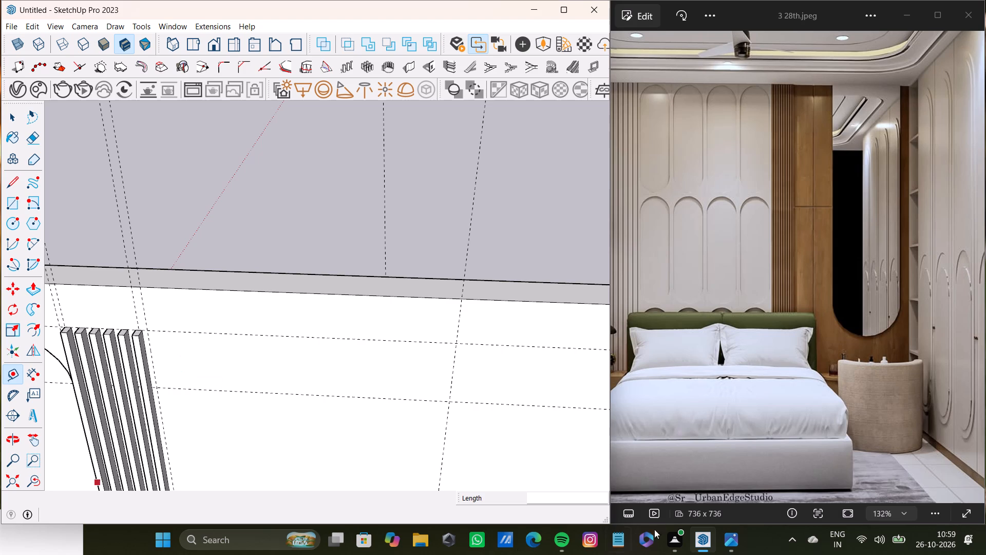
Draw a rectangle about 18' 3" by 4' 8" on the blank wall, from the 1" guide at slat-top height down to the floor.
key(r)
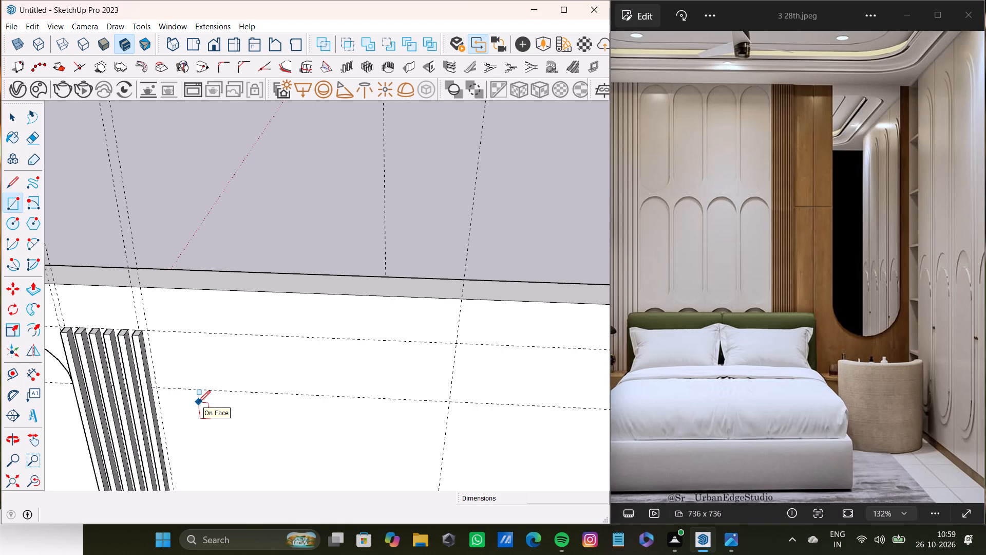
scroll(142, 351, up, 10)
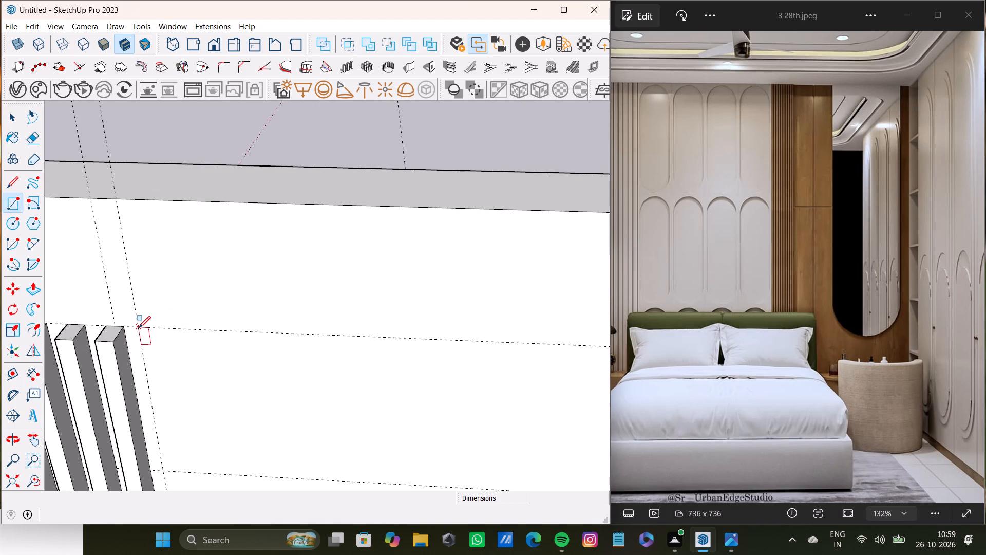
click(139, 328)
scroll(323, 392, down, 8)
shift+middle_drag(427, 449, 262, 245)
scroll(235, 215, down, 14)
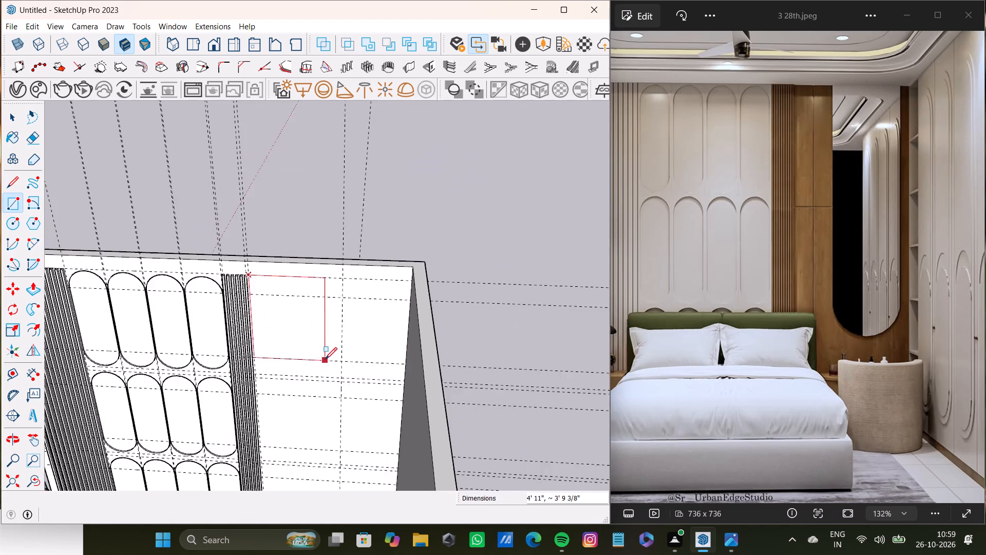
shift+middle_drag(326, 360, 336, 179)
scroll(331, 309, up, 1)
scroll(331, 326, down, 3)
shift+middle_drag(329, 387, 332, 295)
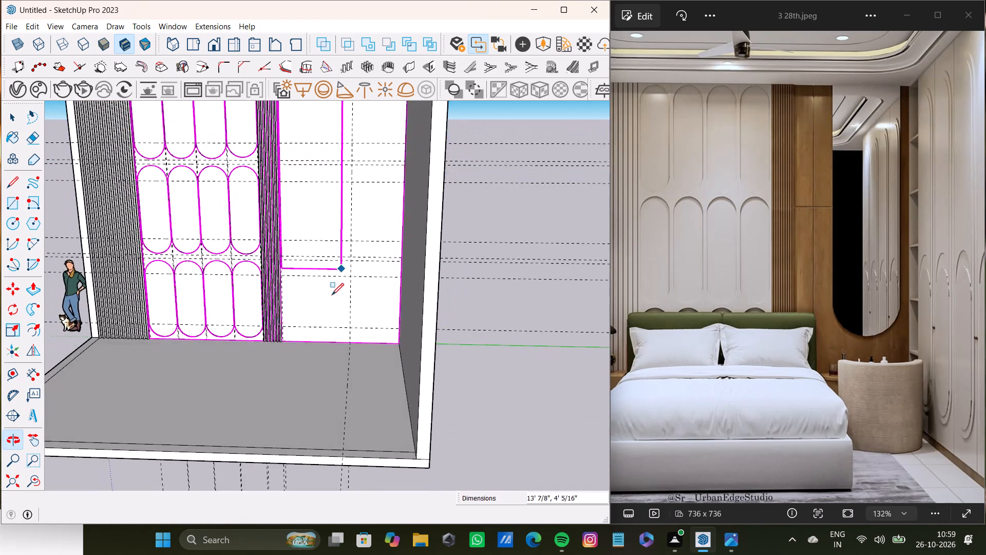
scroll(334, 297, up, 11)
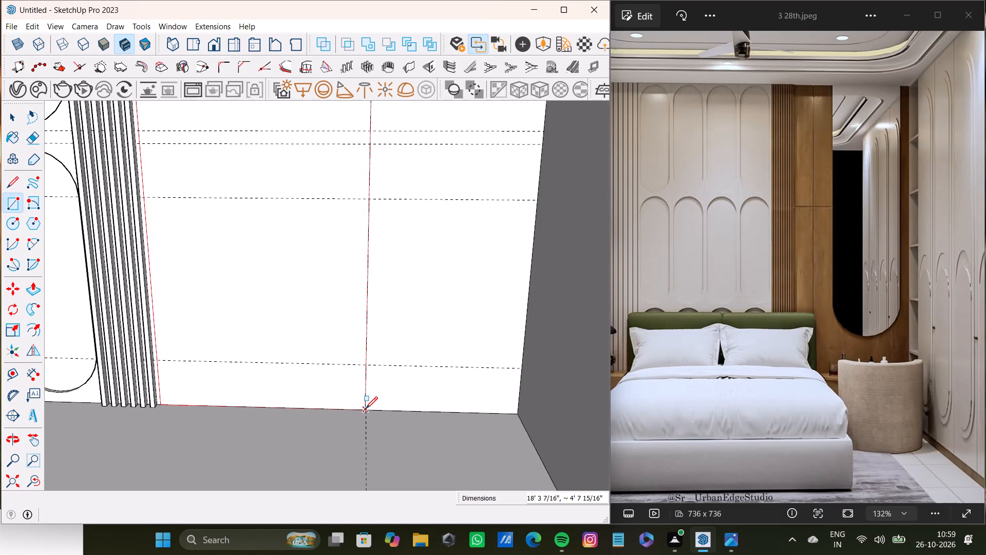
click(366, 409)
key(space)
Examine the panel outline between the narrow slat group and the side wall from several angles.
text(c)
scroll(276, 339, down, 20)
scroll(276, 339, down, 8)
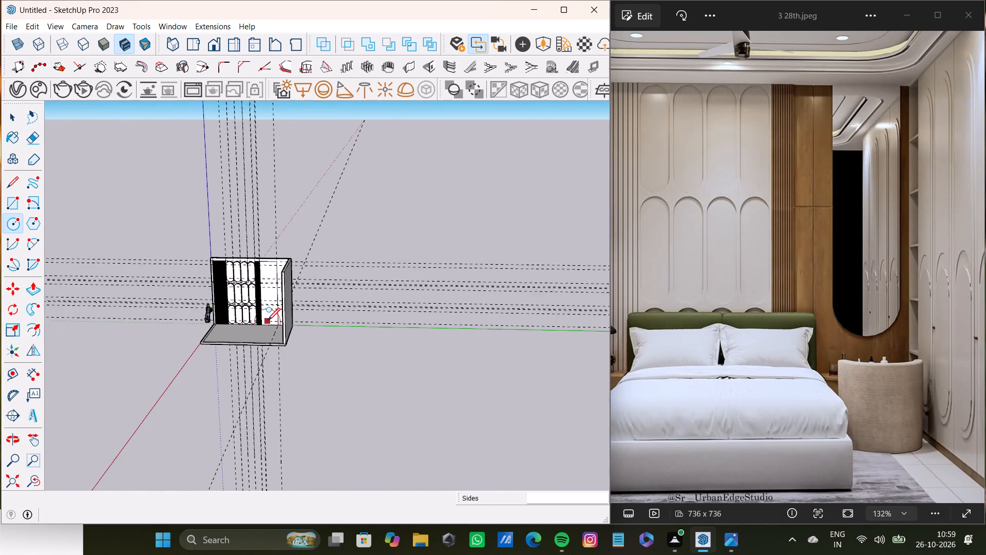
scroll(268, 320, down, 3)
scroll(258, 269, down, 4)
scroll(262, 300, up, 16)
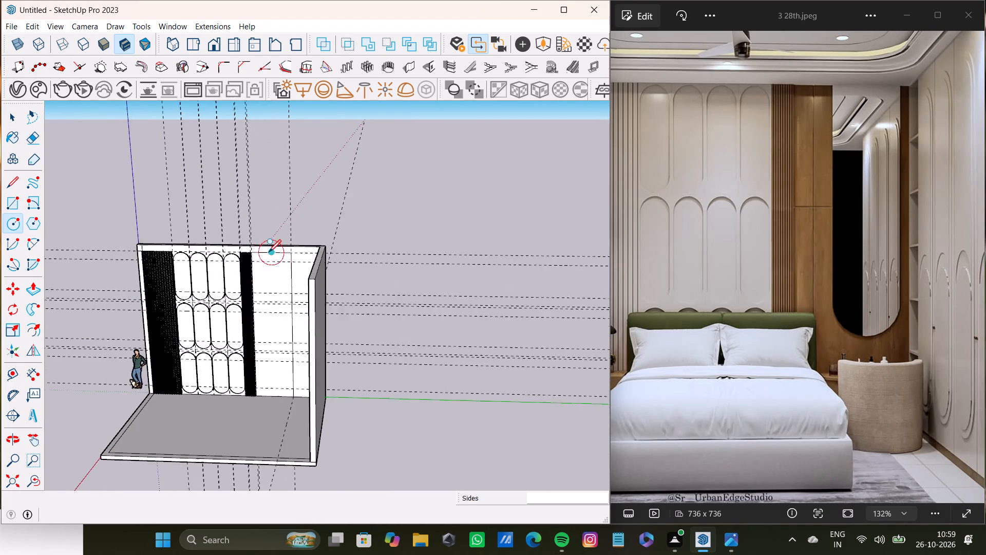
scroll(269, 251, up, 11)
scroll(250, 292, up, 4)
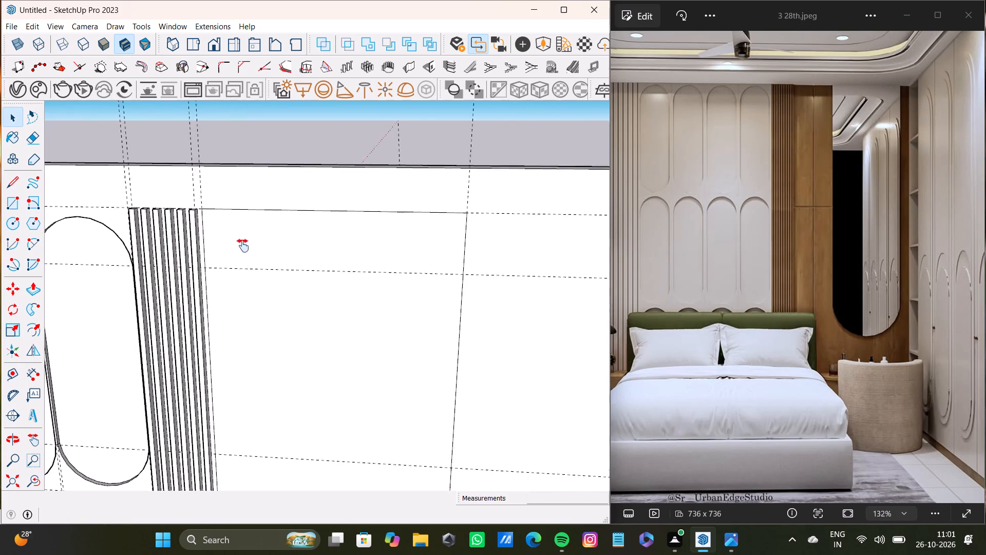
shift+middle_drag(243, 246, 323, 199)
middle_drag(299, 268, 255, 372)
scroll(261, 366, down, 5)
shift+middle_drag(312, 365, 312, 368)
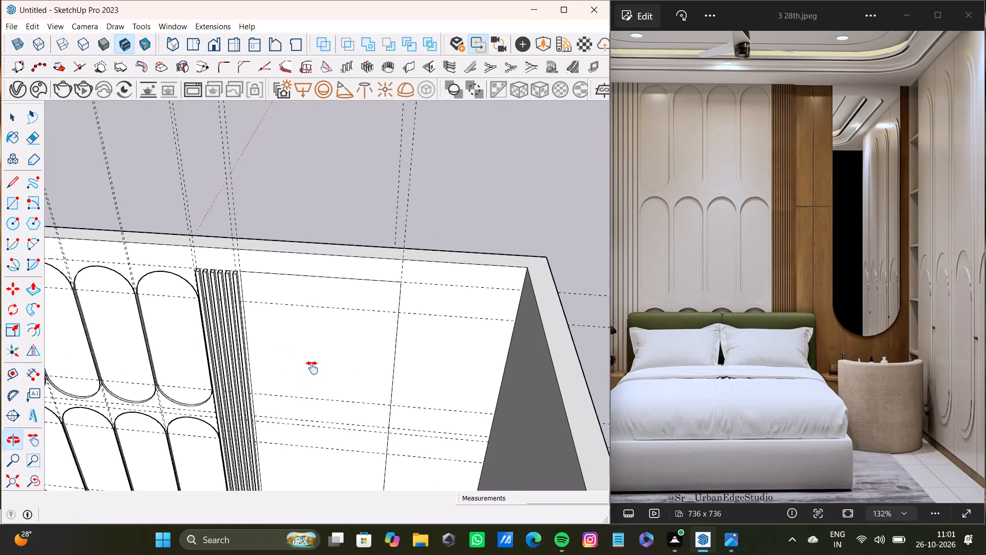
shift+middle_drag(312, 368, 331, 219)
scroll(323, 228, down, 3)
middle_drag(320, 245, 325, 258)
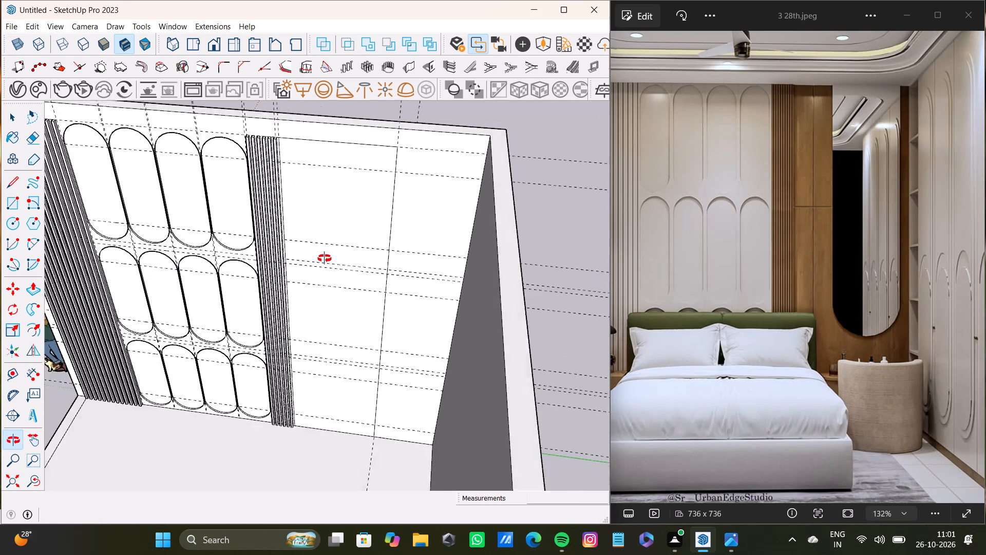
Extrude the tall panel's face about 3/8" outward from the wall beside the narrow slats.
middle_drag(325, 258, 328, 254)
scroll(344, 172, up, 10)
shift+middle_drag(265, 127, 265, 199)
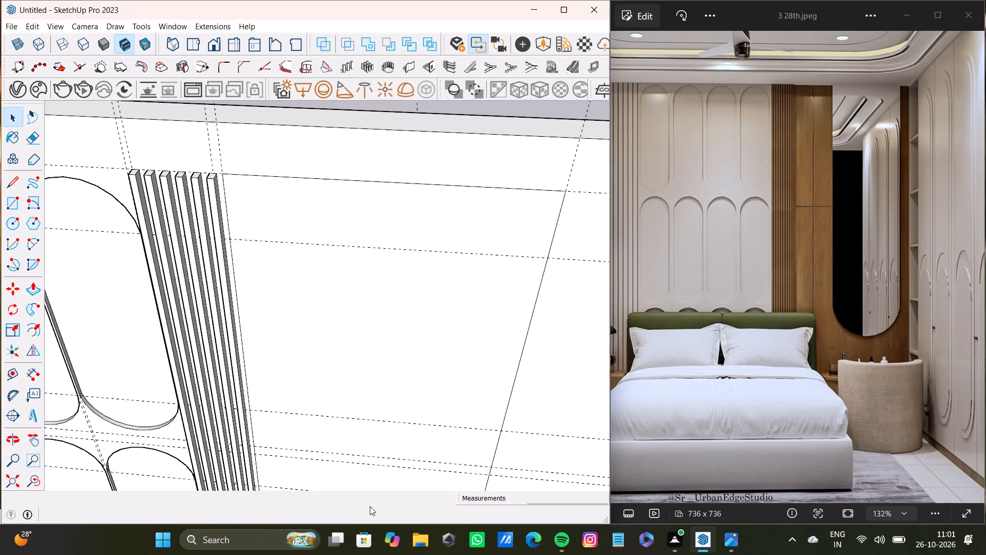
scroll(262, 206, down, 6)
middle_drag(261, 212, 244, 231)
scroll(239, 181, up, 12)
click(237, 199)
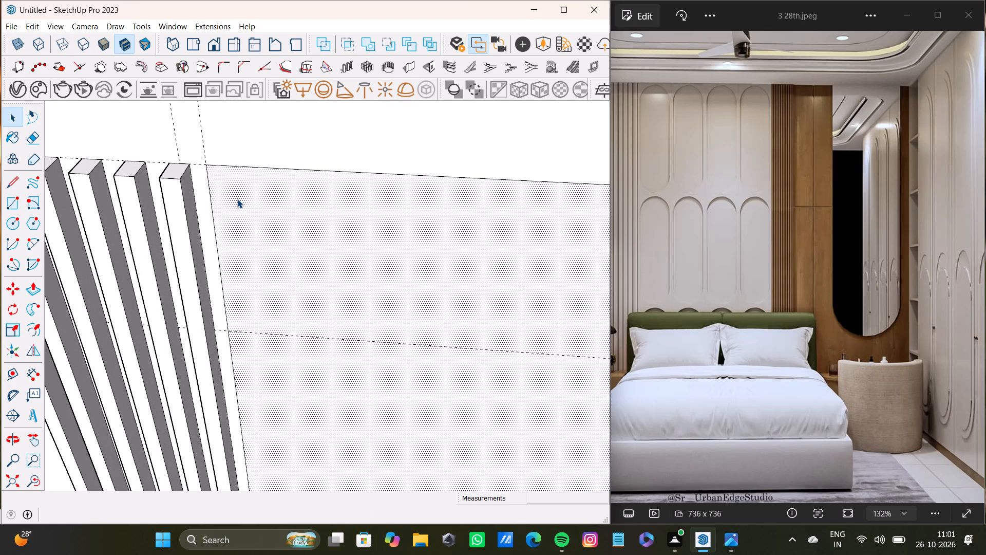
key(p)
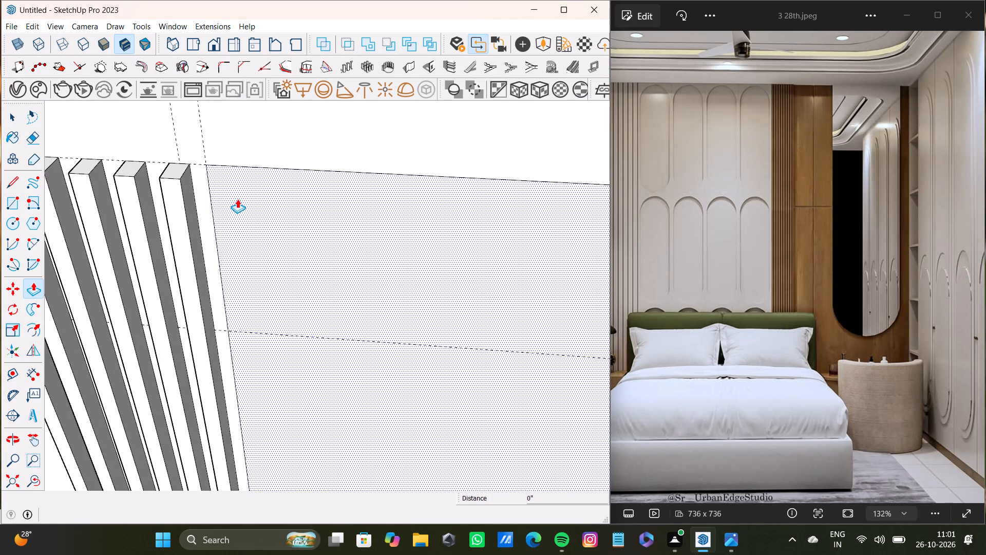
drag(221, 176, 220, 181)
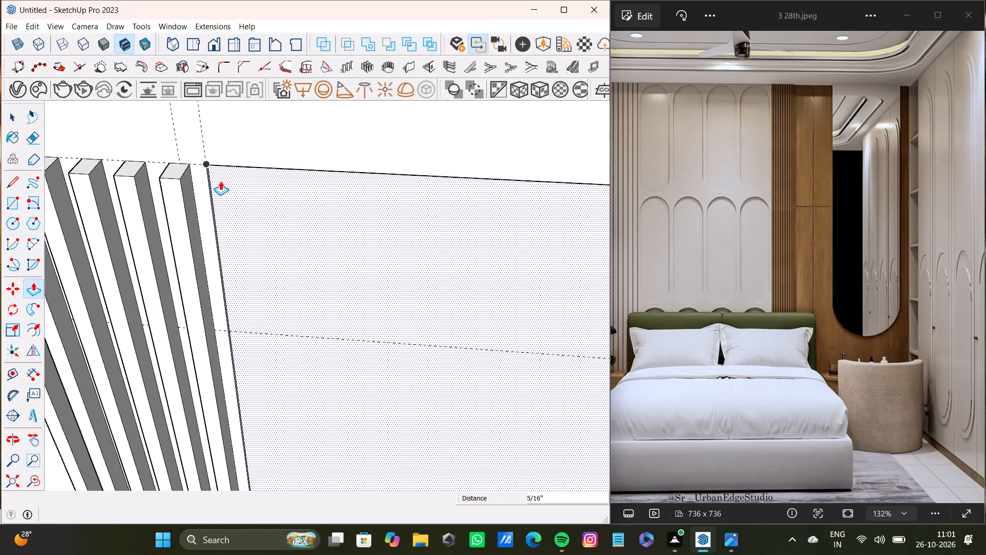
drag(220, 181, 207, 183)
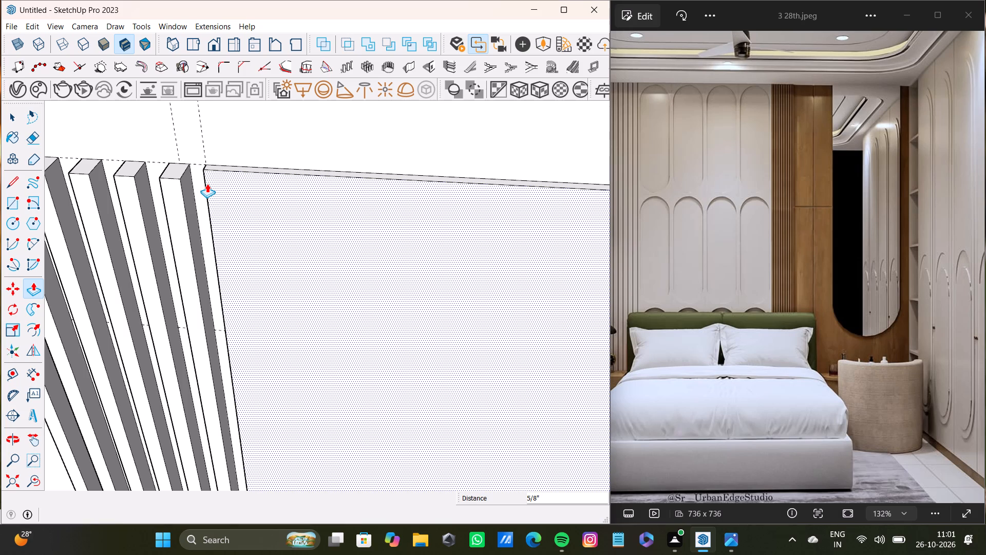
scroll(443, 442, down, 20)
scroll(443, 442, down, 2)
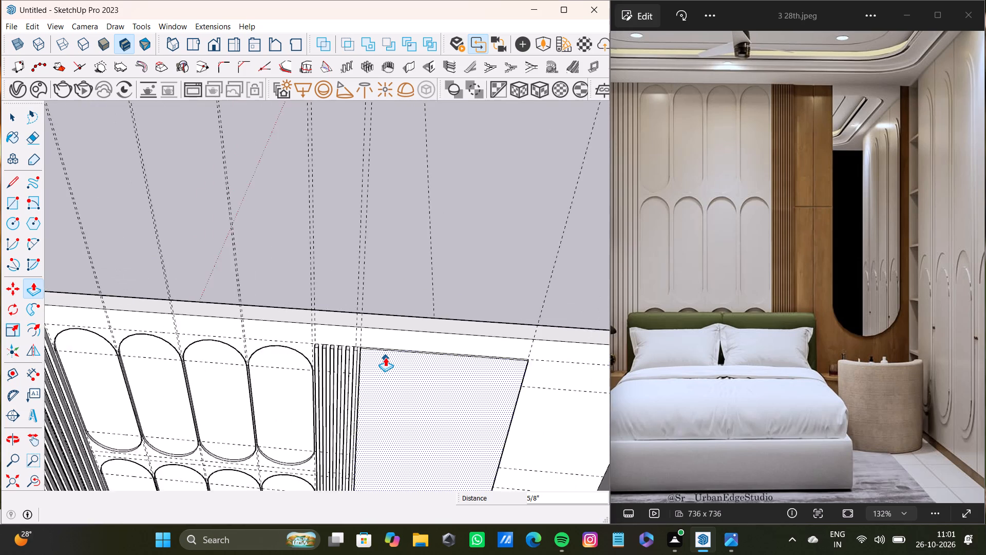
shift+middle_drag(387, 351, 325, 292)
scroll(343, 299, up, 9)
scroll(361, 310, down, 9)
shift+middle_drag(361, 310, 304, 252)
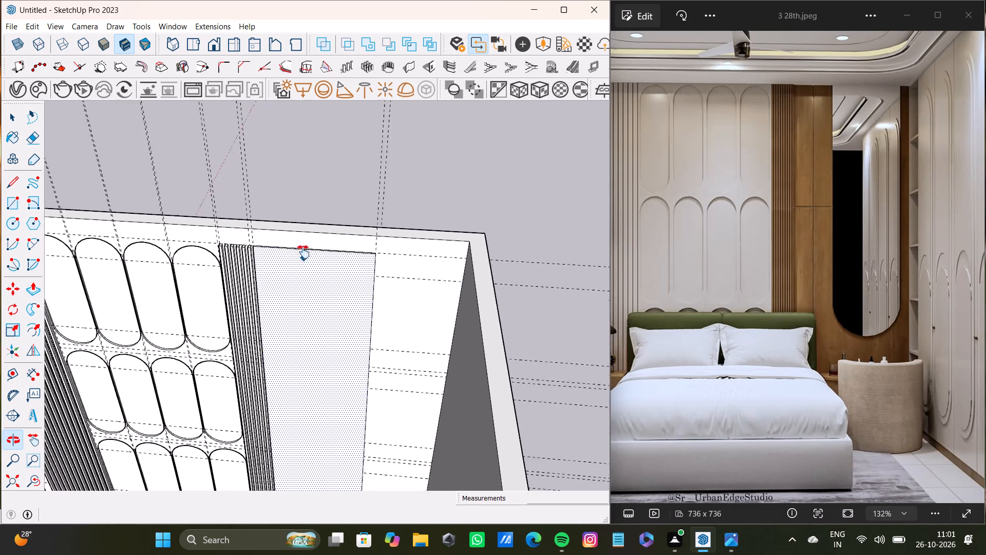
shift+middle_drag(304, 252, 300, 236)
scroll(382, 240, up, 15)
click(351, 248)
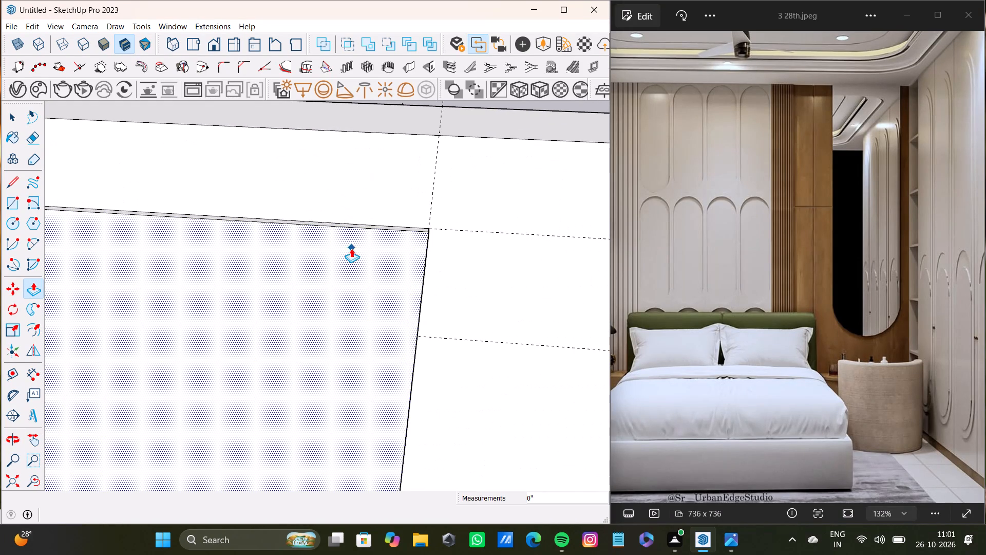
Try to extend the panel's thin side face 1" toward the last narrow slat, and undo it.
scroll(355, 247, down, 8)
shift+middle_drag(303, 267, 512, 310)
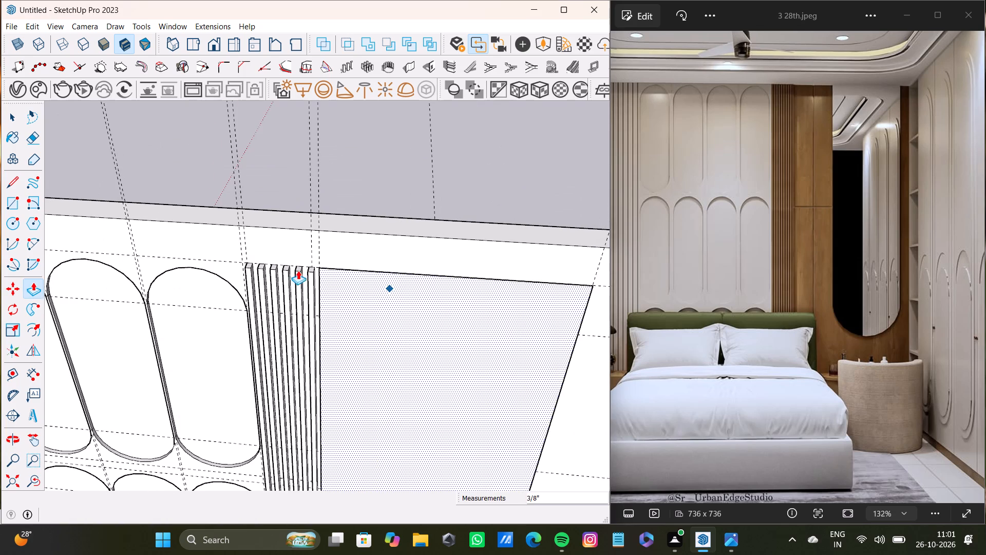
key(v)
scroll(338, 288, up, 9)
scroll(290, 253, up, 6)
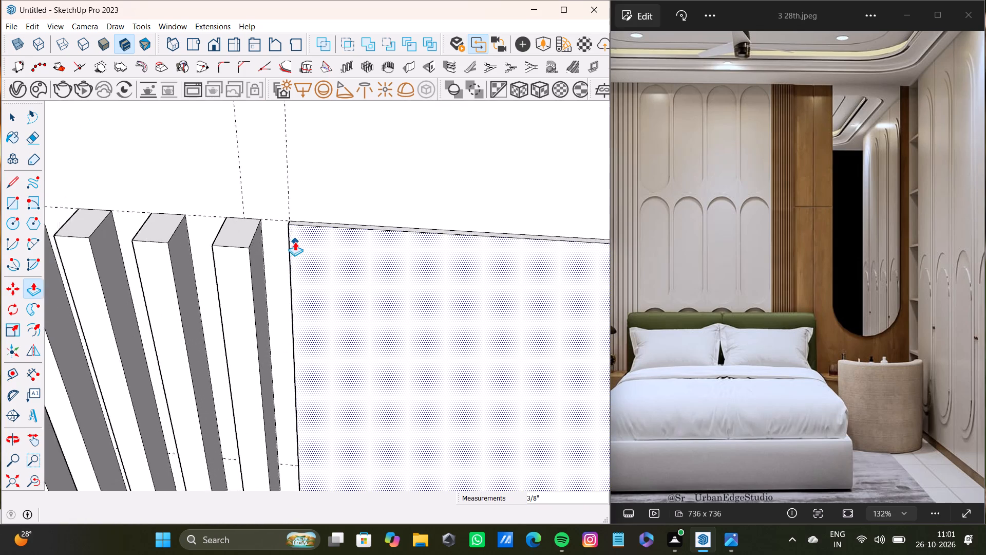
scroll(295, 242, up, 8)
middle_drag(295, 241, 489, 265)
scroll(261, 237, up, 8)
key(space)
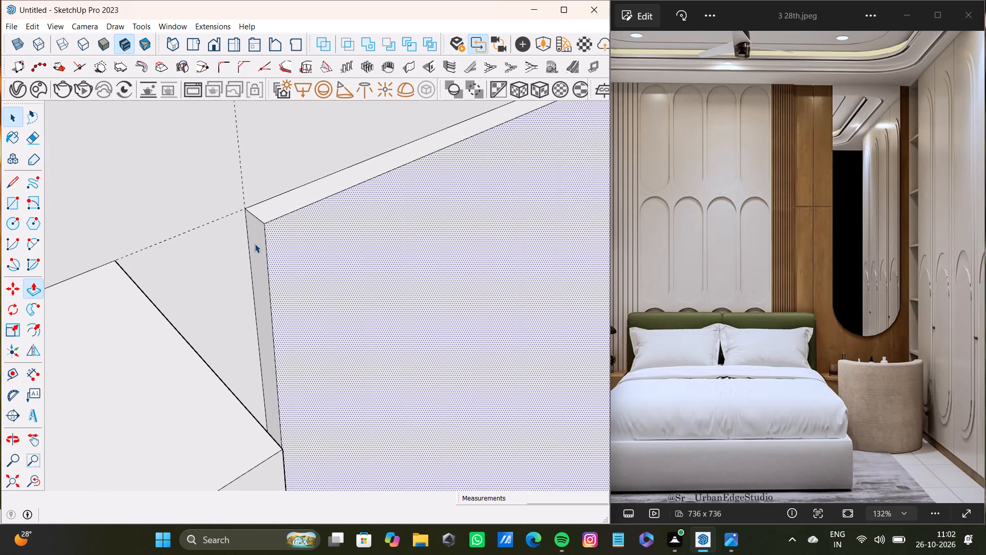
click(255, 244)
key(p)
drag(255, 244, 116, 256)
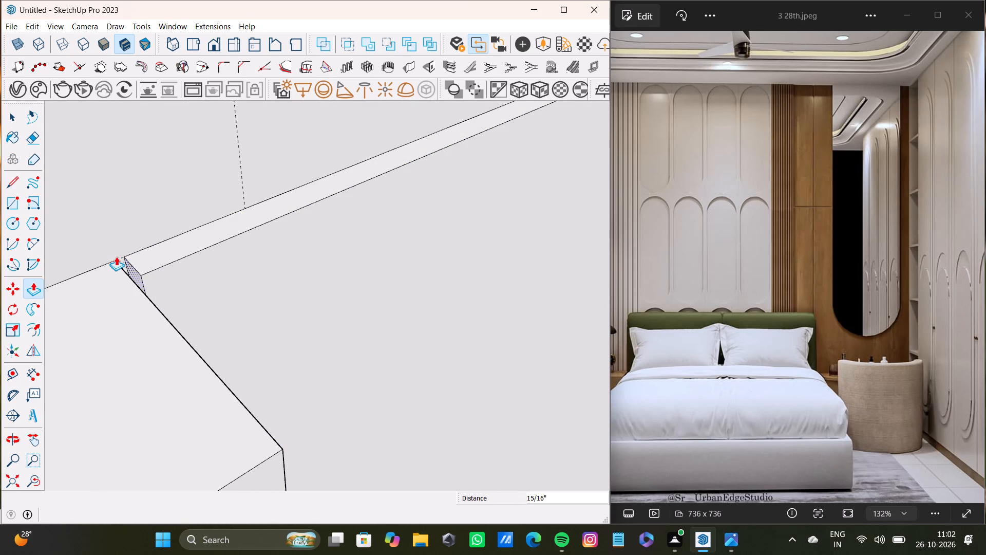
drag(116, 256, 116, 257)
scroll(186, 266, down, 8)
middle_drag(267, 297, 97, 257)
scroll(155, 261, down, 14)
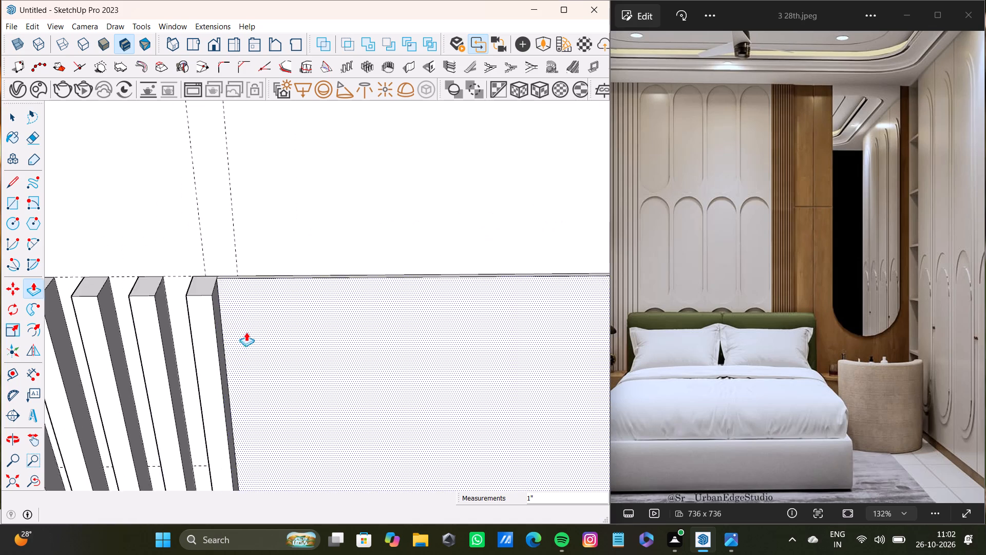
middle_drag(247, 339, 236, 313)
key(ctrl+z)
Extend the panel's thin side face about 13/16" toward the last narrow slat, leaving a small gap.
scroll(216, 287, up, 7)
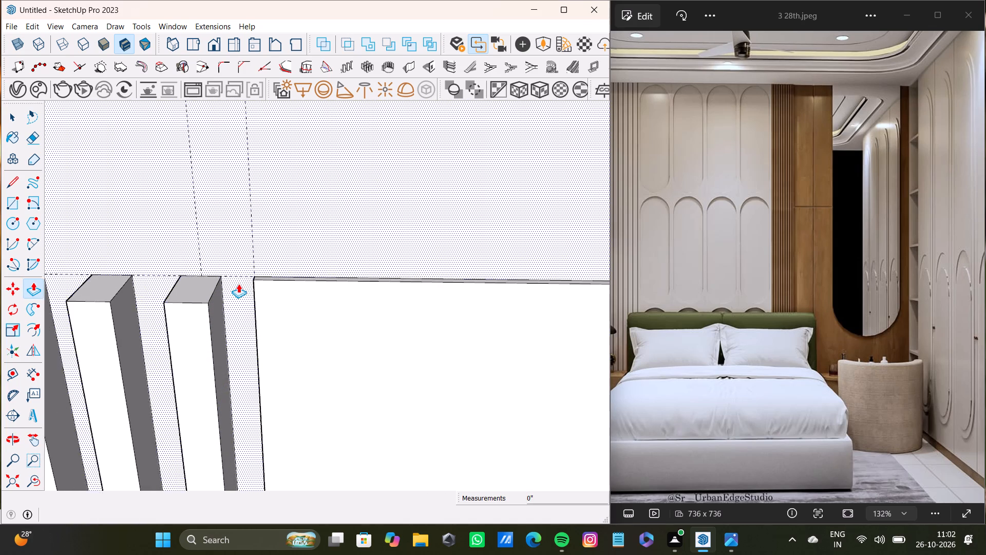
scroll(238, 284, up, 5)
middle_drag(238, 284, 452, 291)
scroll(279, 329, up, 7)
drag(244, 287, 219, 293)
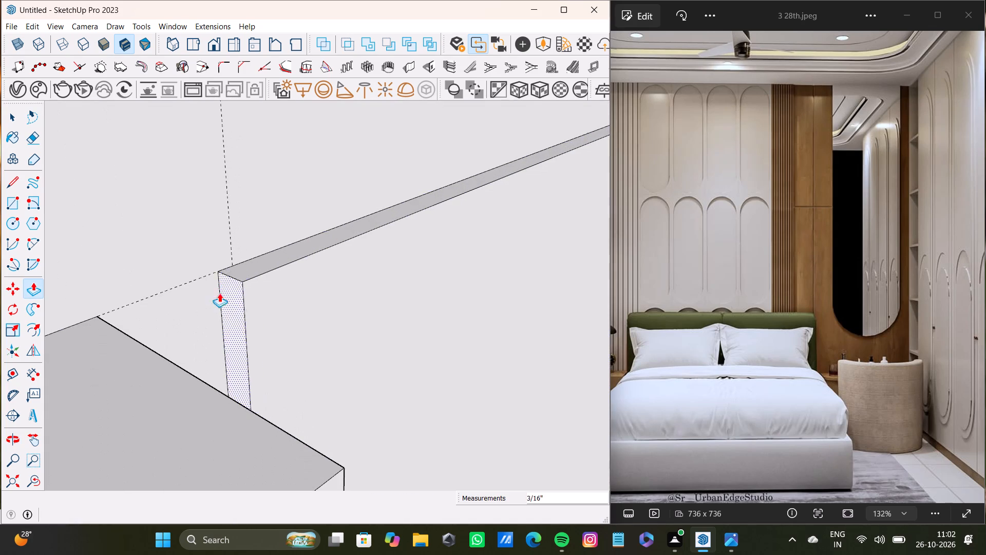
drag(219, 293, 130, 305)
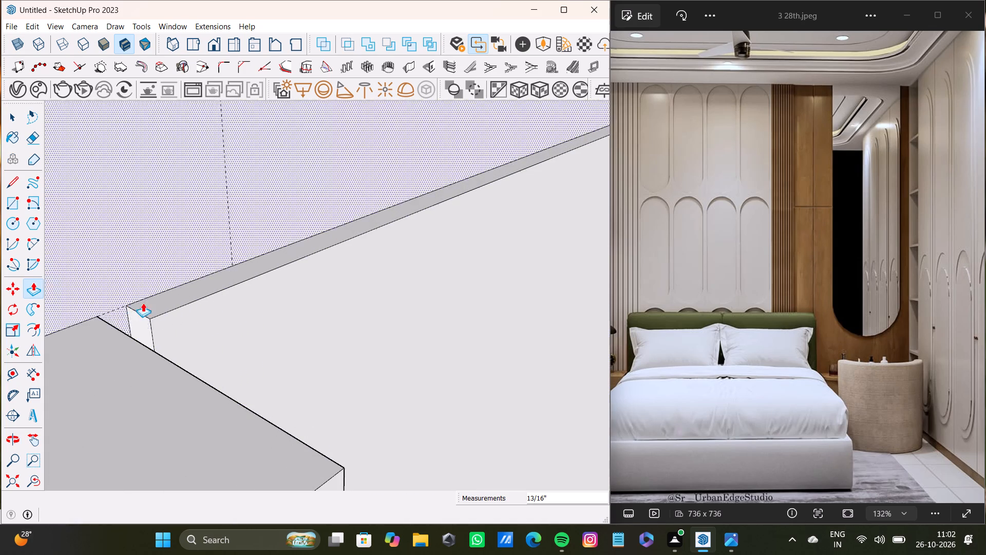
Start a Tape Measure operation at the panel's vertical edge beside the last narrow slat.
scroll(258, 314, down, 20)
scroll(258, 314, down, 4)
middle_drag(332, 325, 189, 333)
scroll(206, 327, down, 3)
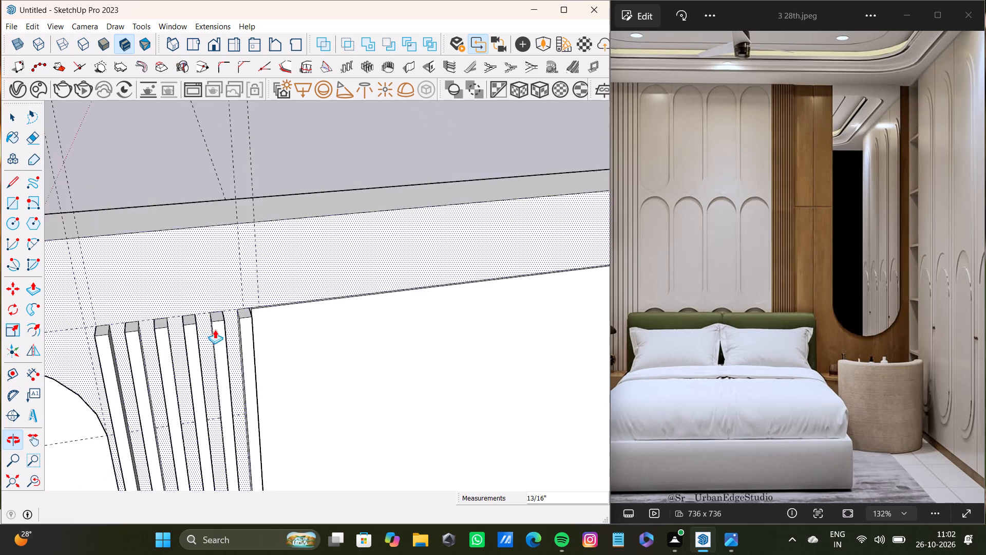
scroll(215, 329, down, 10)
middle_drag(301, 356, 181, 283)
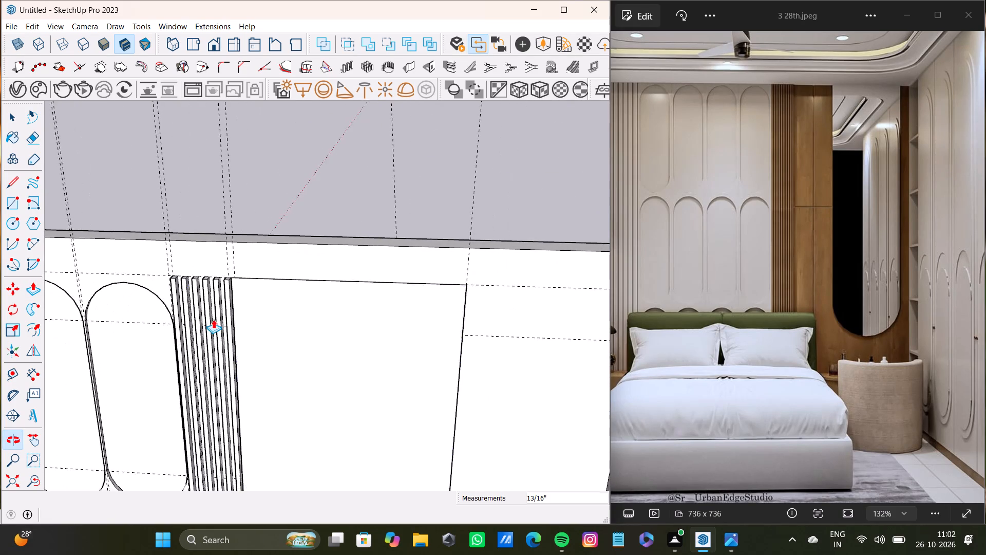
scroll(213, 319, up, 6)
key(t)
scroll(260, 327, up, 13)
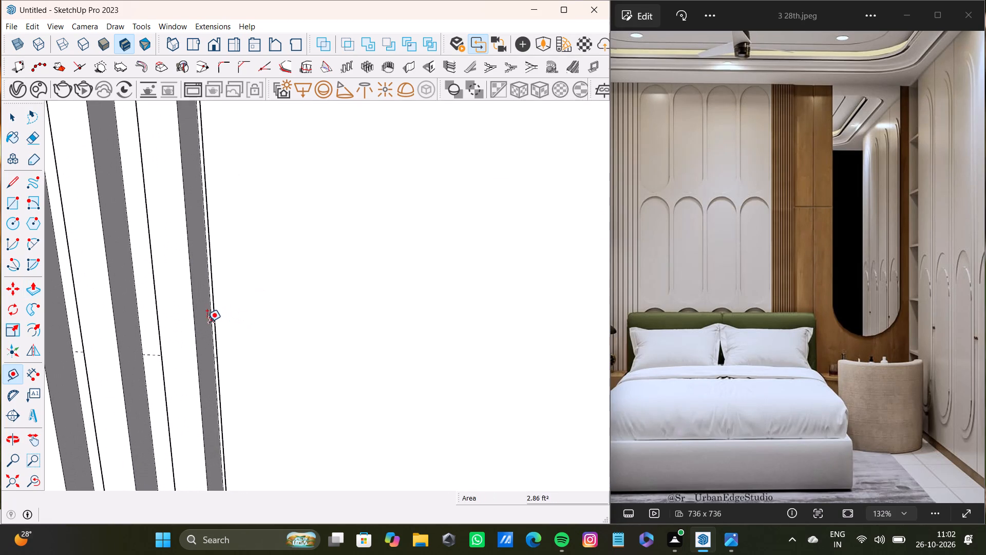
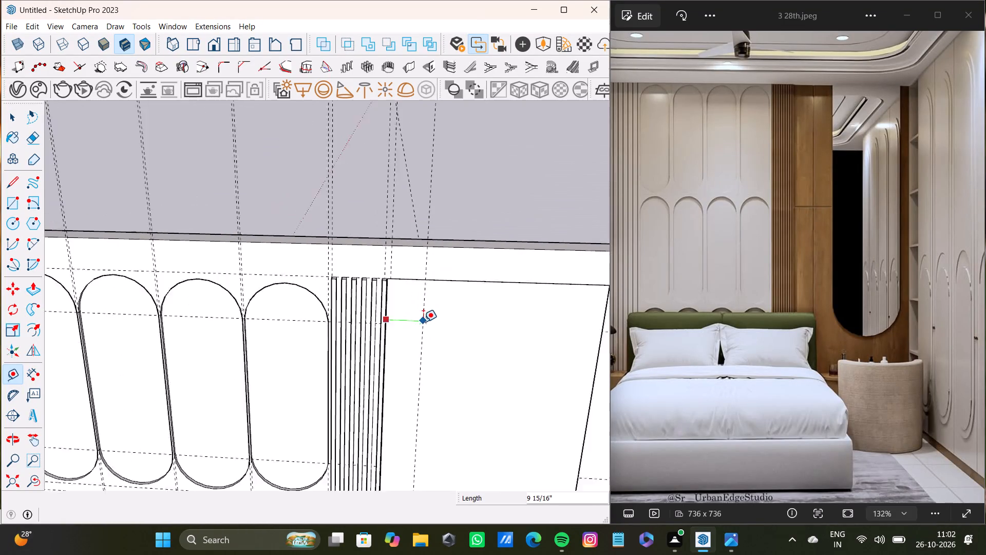
Place a vertical guide on the tall panel about 11" from its edge beside the last narrow slat.
middle_drag(423, 325, 380, 234)
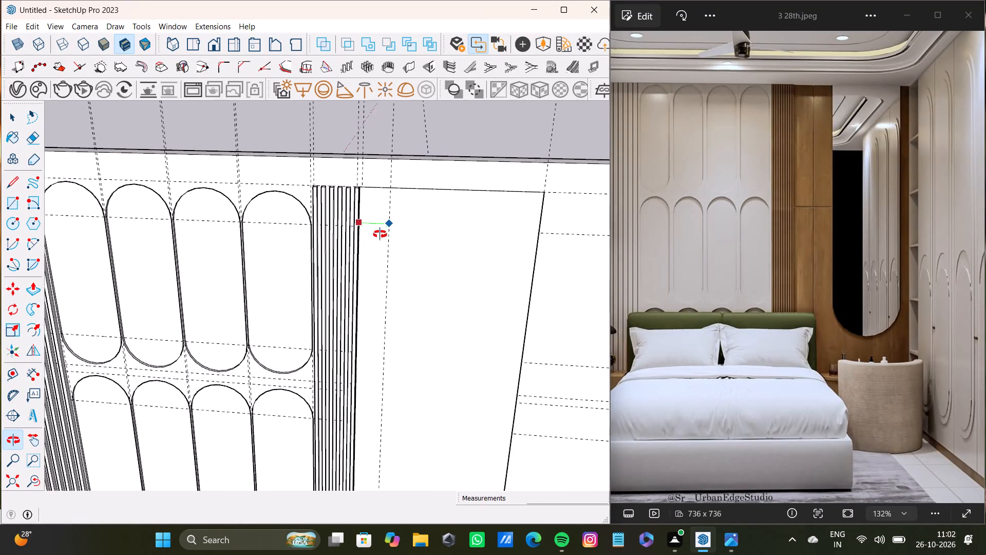
middle_drag(380, 234, 366, 198)
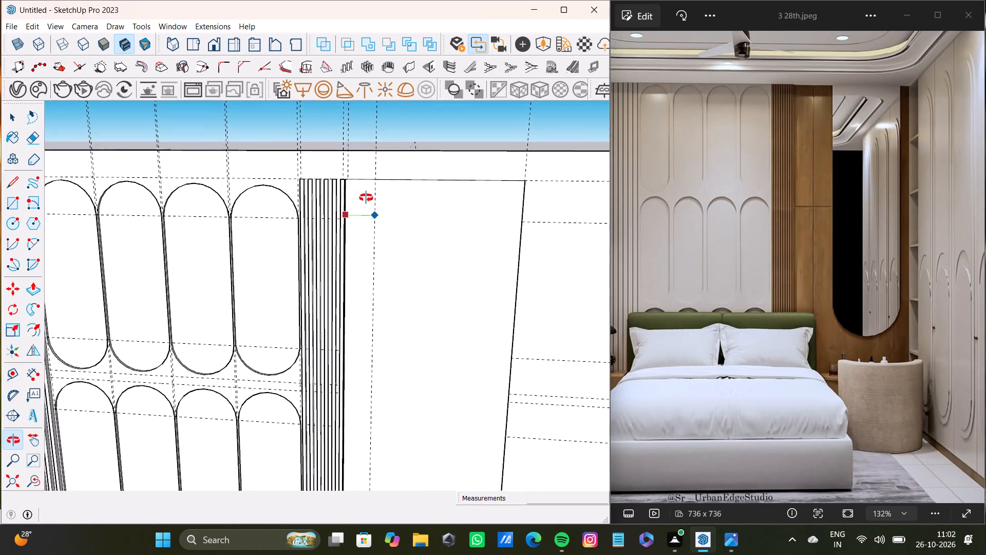
middle_drag(366, 198, 333, 250)
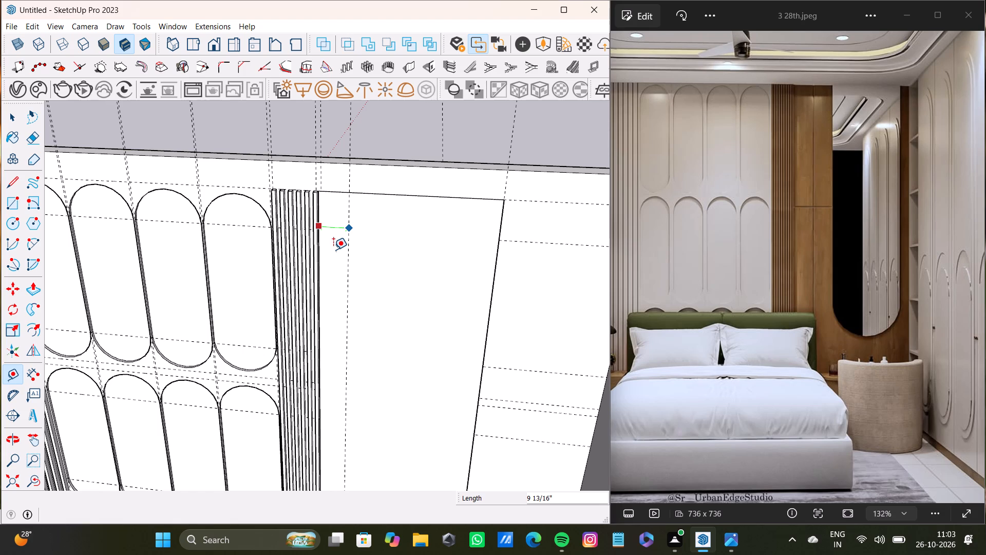
scroll(358, 171, up, 19)
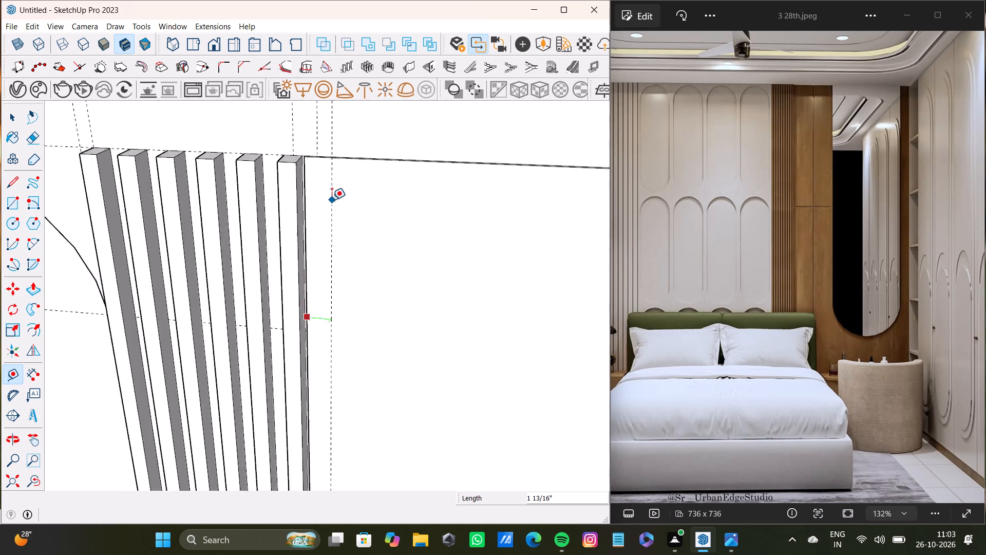
scroll(332, 200, up, 1)
scroll(332, 200, down, 8)
scroll(388, 188, down, 9)
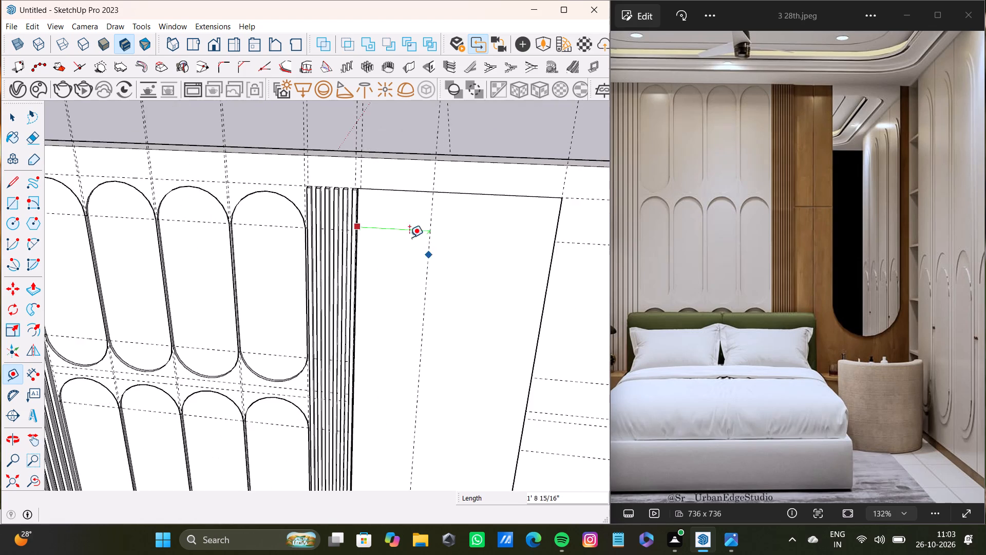
scroll(409, 237, down, 5)
scroll(391, 236, up, 9)
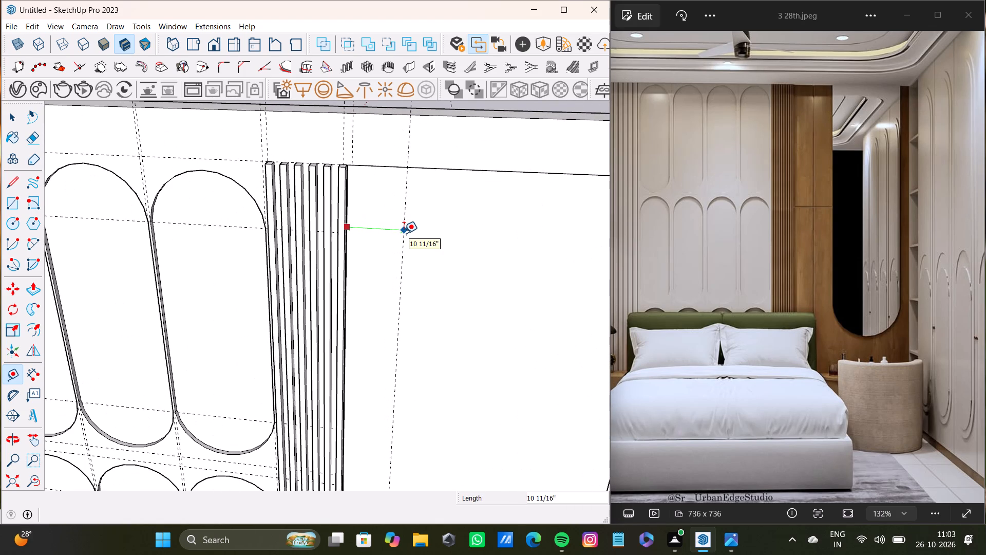
click(408, 235)
Offset a second vertical guide 1" from the new one, away from the narrow slats.
click(406, 238)
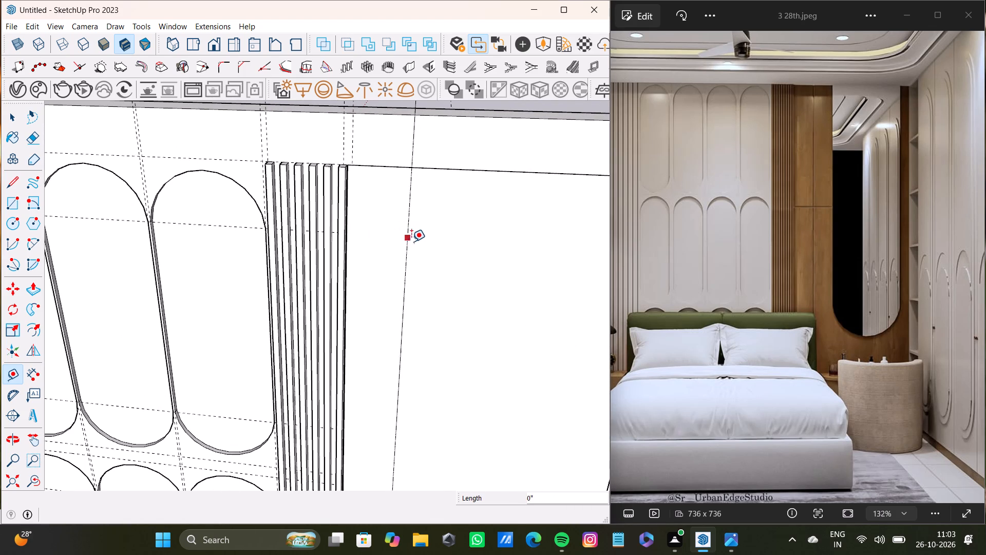
text(1")
key(Return)
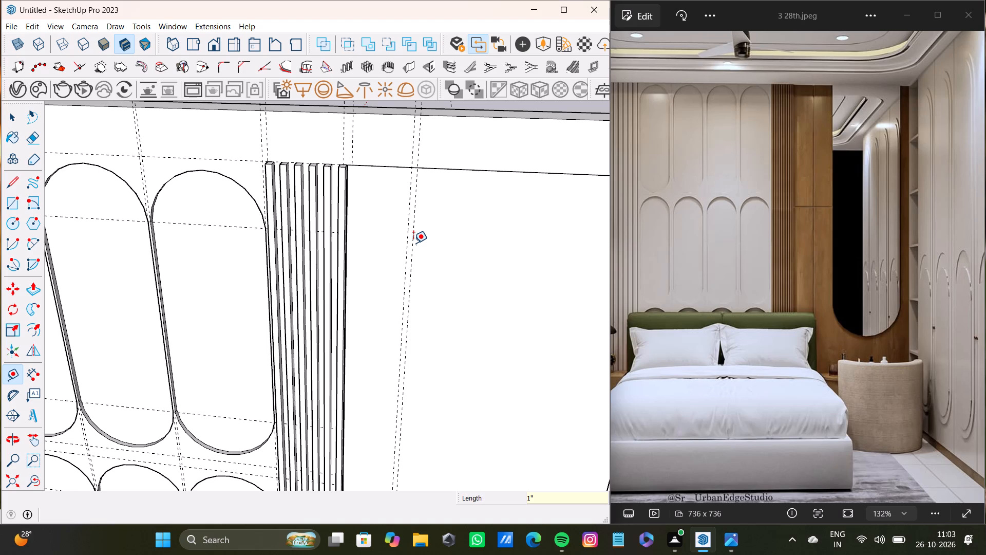
Place a horizontal guide across the tall panel about 6' 6 5/8" below its top edge.
key(t)
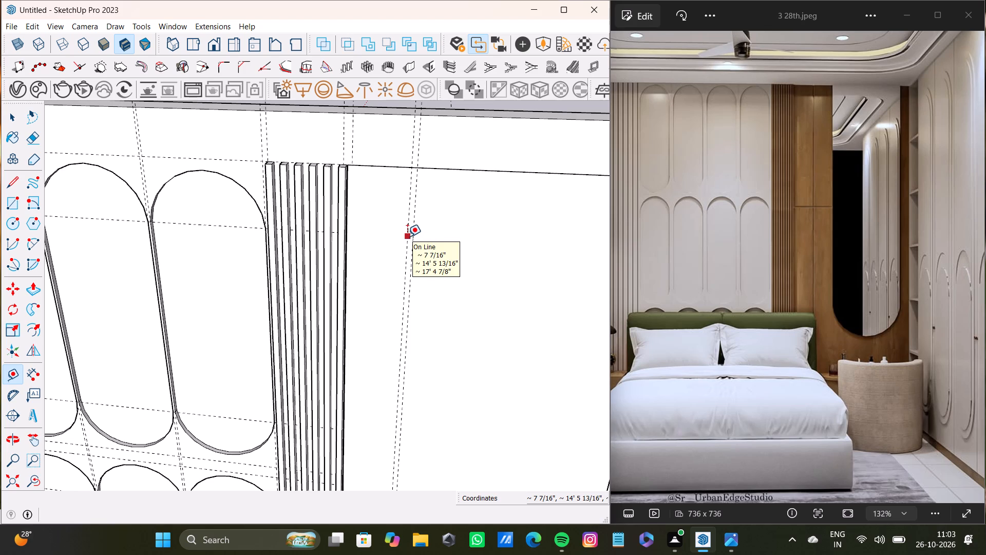
scroll(354, 176, up, 12)
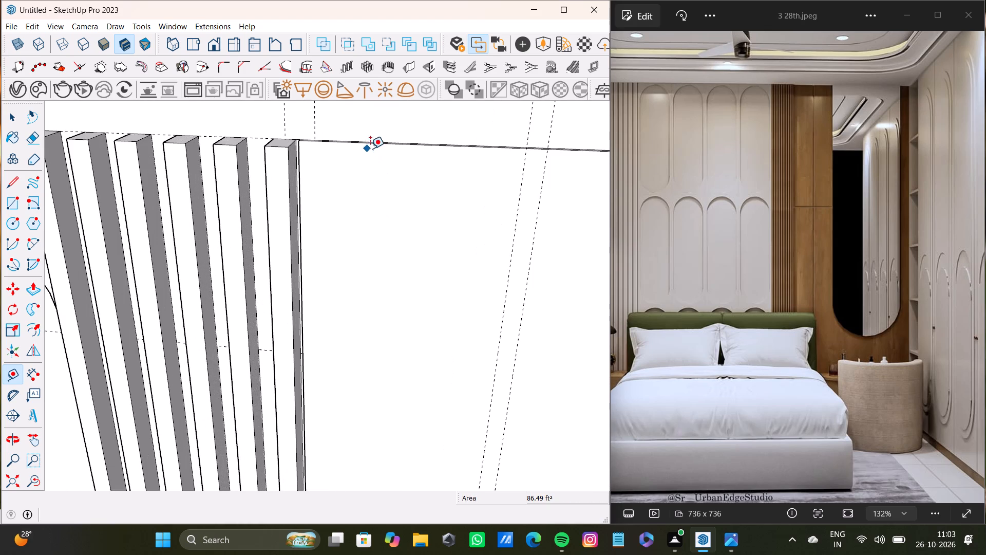
click(402, 146)
scroll(440, 242, down, 20)
shift+middle_drag(470, 420, 471, 410)
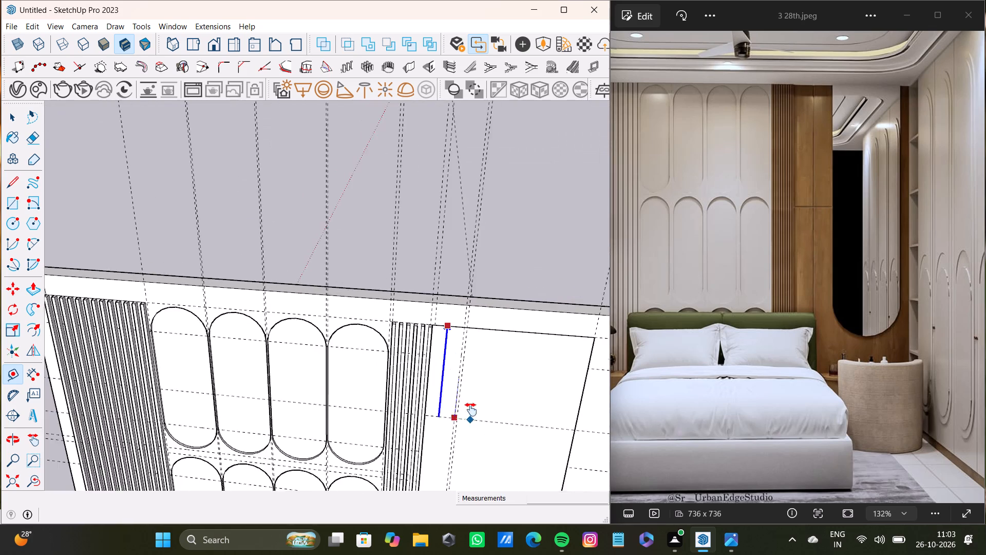
shift+middle_drag(471, 410, 382, 160)
scroll(388, 179, down, 4)
middle_drag(424, 294, 463, 210)
scroll(425, 209, up, 4)
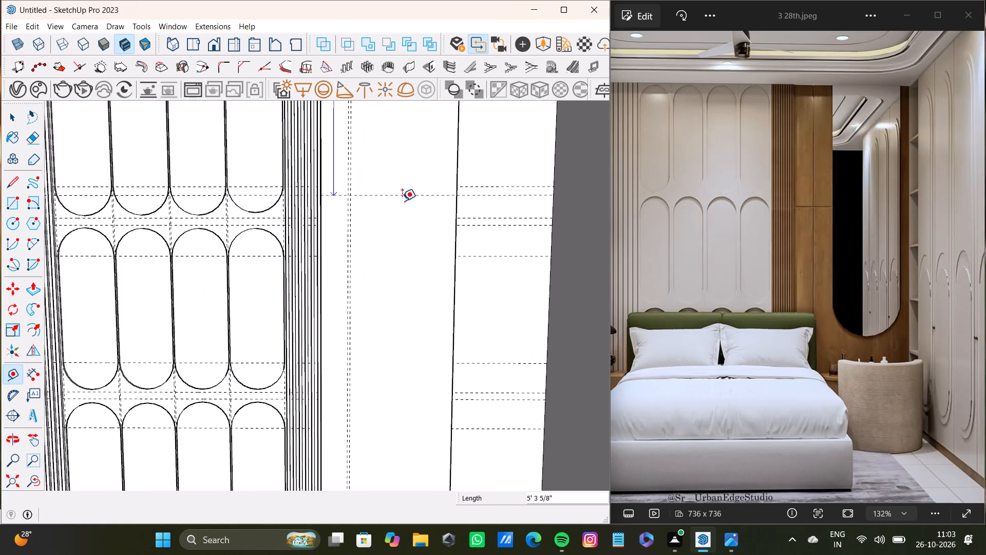
scroll(343, 224, up, 8)
middle_drag(337, 203, 316, 201)
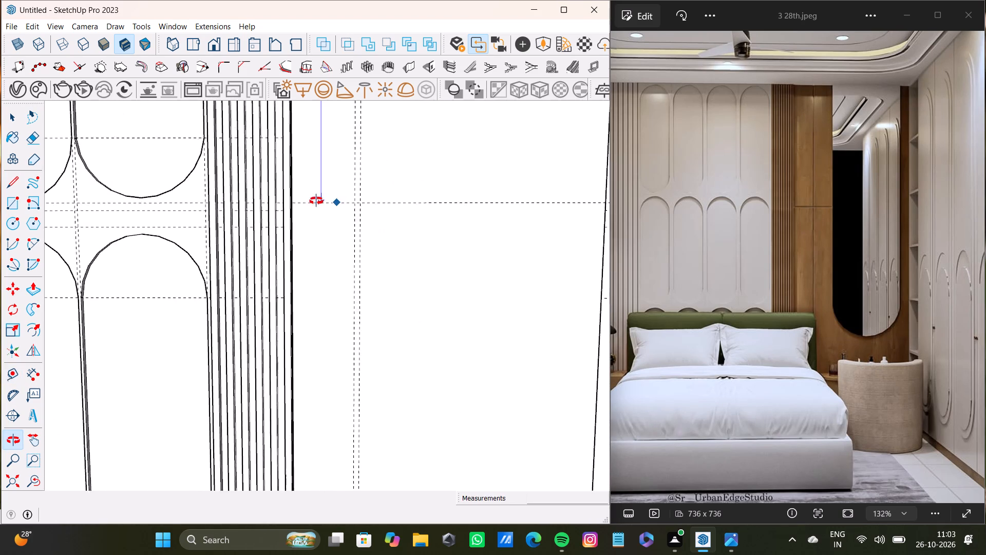
middle_drag(316, 201, 237, 224)
scroll(317, 237, up, 7)
click(321, 256)
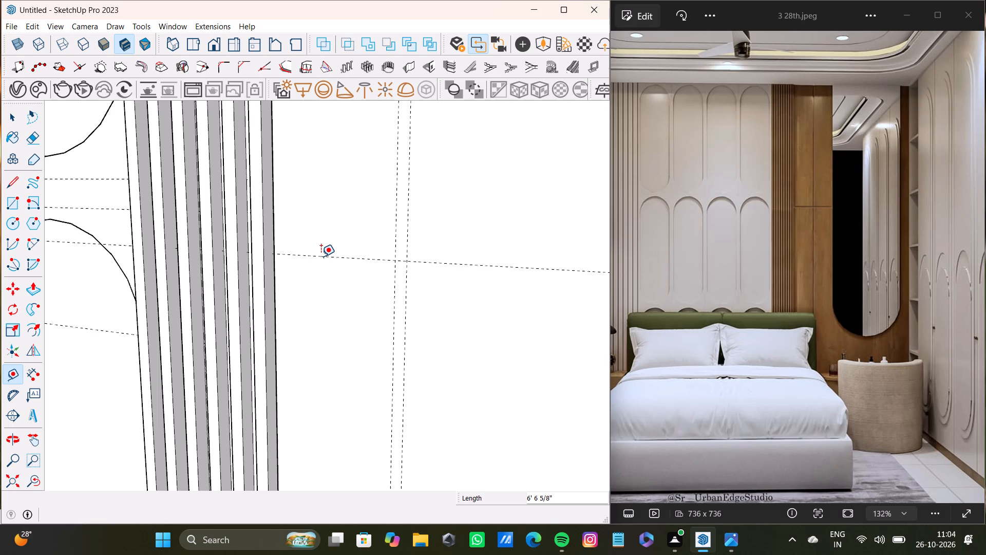
Add a second horizontal guide 1" below the horizontal guide on the tall panel.
scroll(323, 253, up, 7)
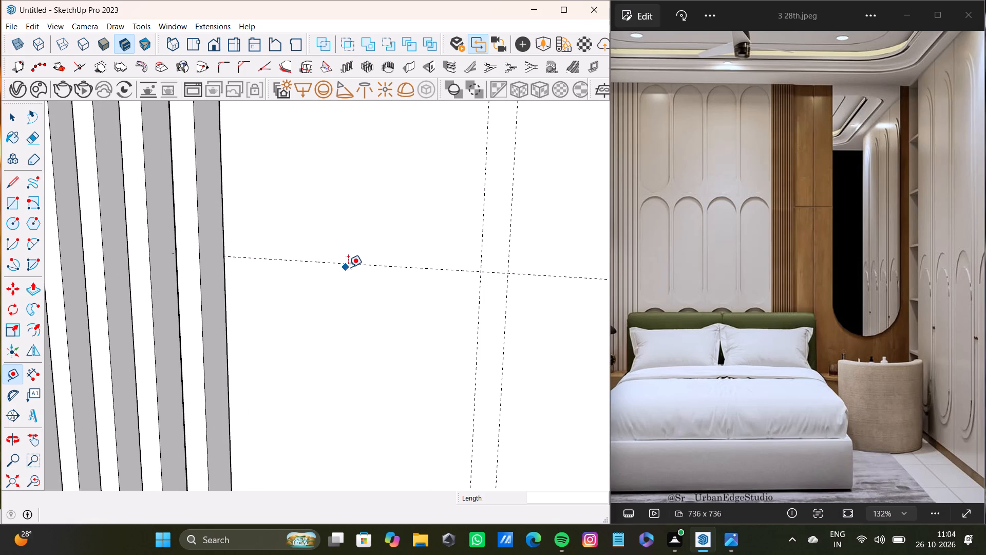
click(352, 265)
scroll(387, 267, down, 3)
middle_drag(454, 294, 359, 297)
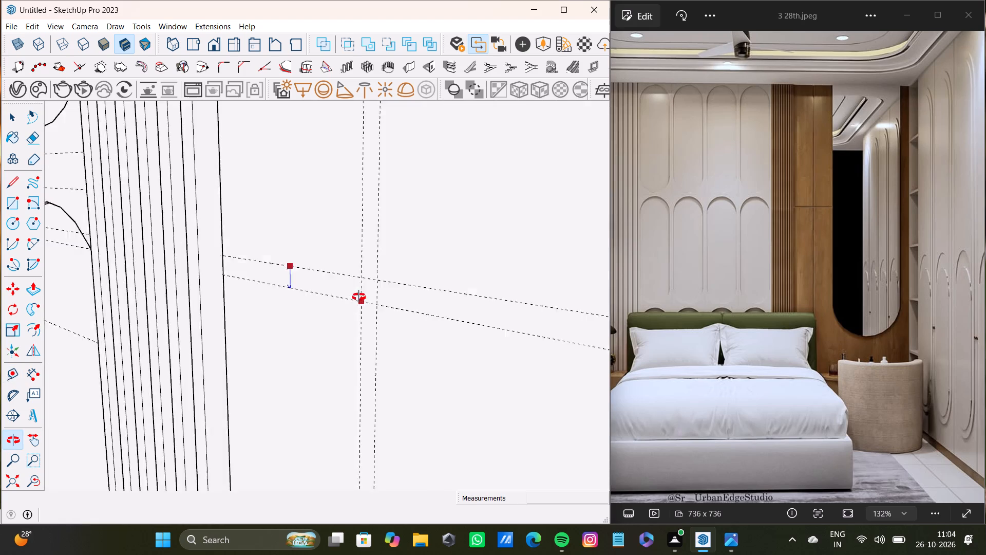
middle_drag(359, 297, 525, 269)
middle_click(525, 269)
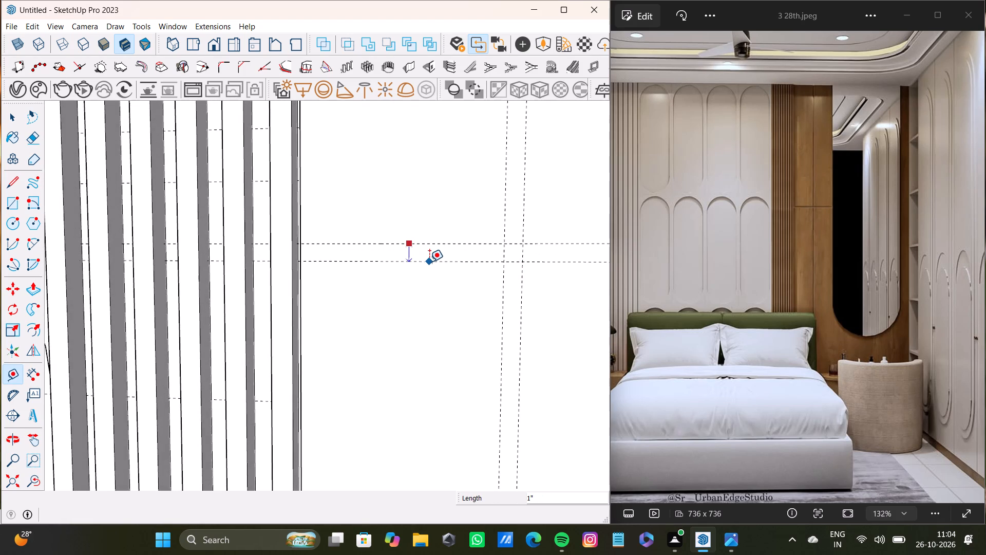
click(429, 262)
Draw a 1" high rectangle between the horizontal guides, spanning the tall panel's full width of about 4' 8 3/4".
scroll(412, 274, down, 13)
shift+middle_drag(412, 280, 403, 287)
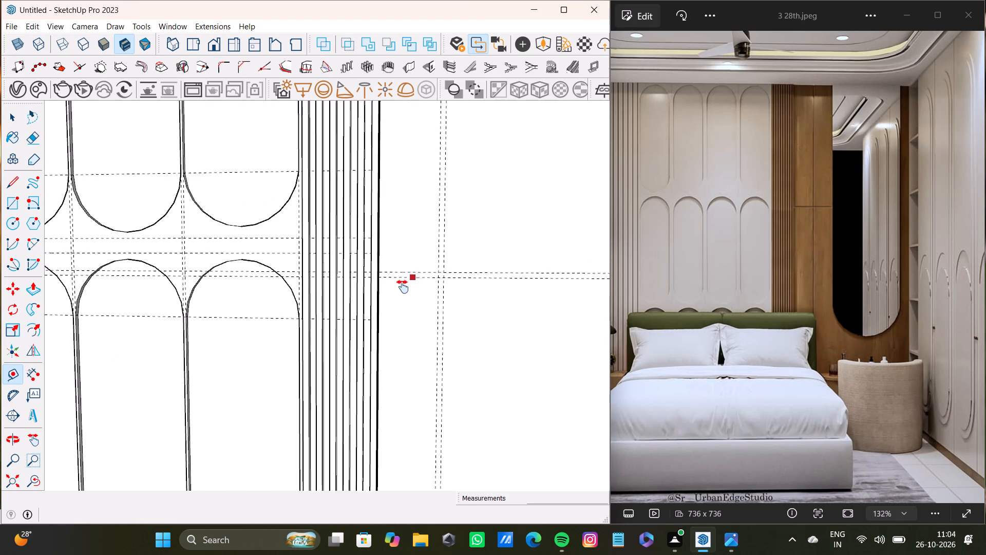
shift+middle_drag(403, 287, 347, 347)
scroll(353, 325, down, 5)
scroll(355, 320, up, 4)
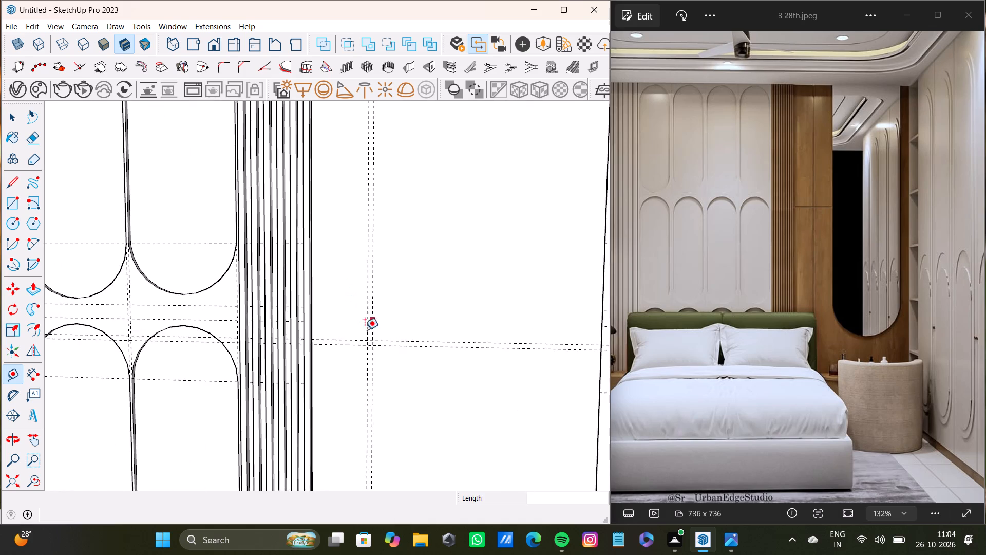
scroll(357, 339, down, 4)
middle_drag(353, 352, 321, 347)
key(r)
scroll(292, 350, up, 14)
middle_drag(355, 346, 318, 340)
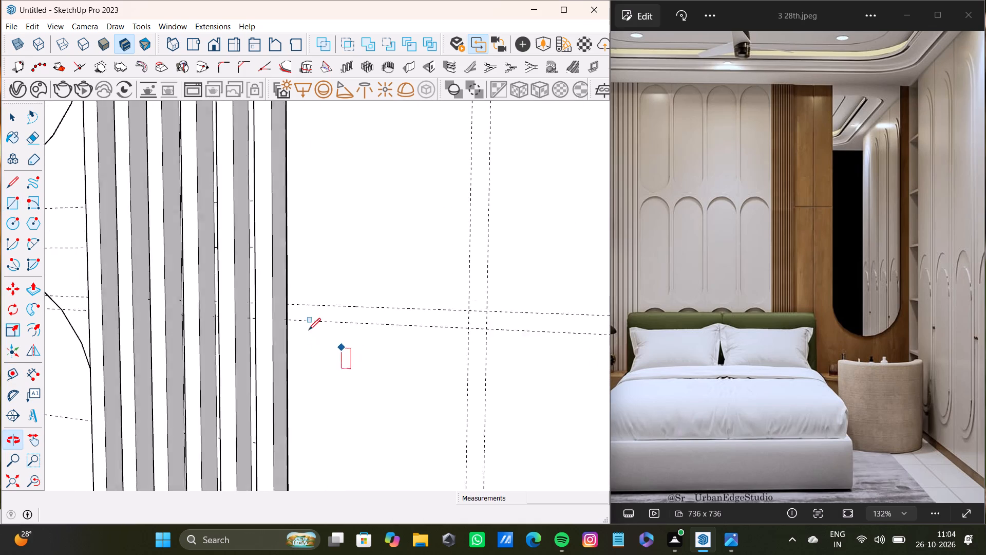
scroll(303, 312, up, 19)
drag(264, 272, 270, 278)
scroll(518, 361, down, 2)
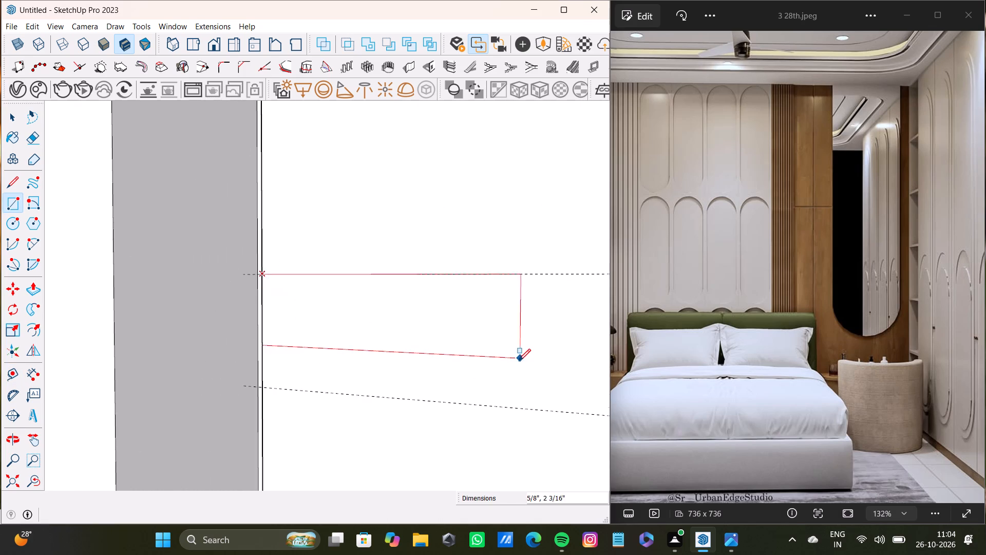
scroll(519, 361, down, 12)
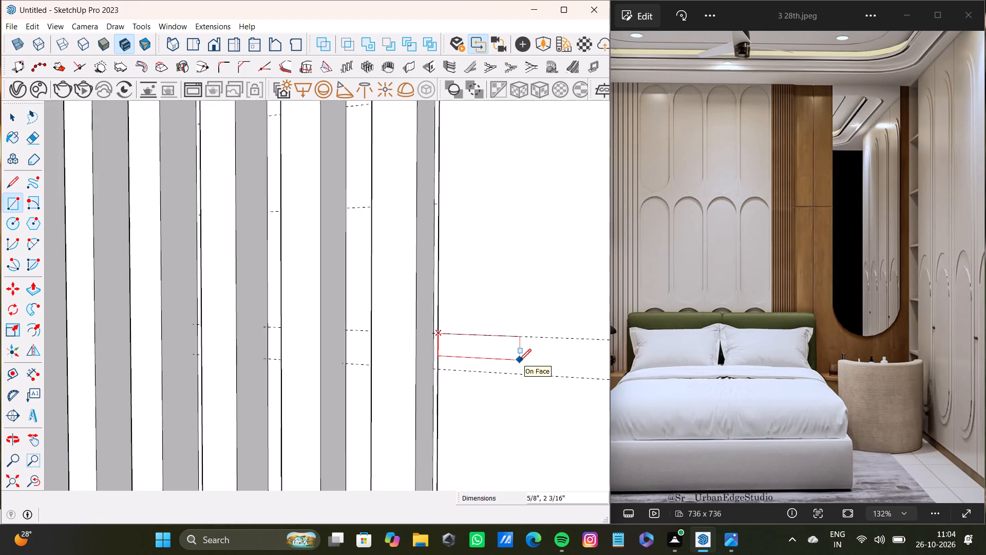
scroll(518, 361, down, 12)
shift+middle_drag(545, 369, 385, 320)
scroll(456, 323, down, 7)
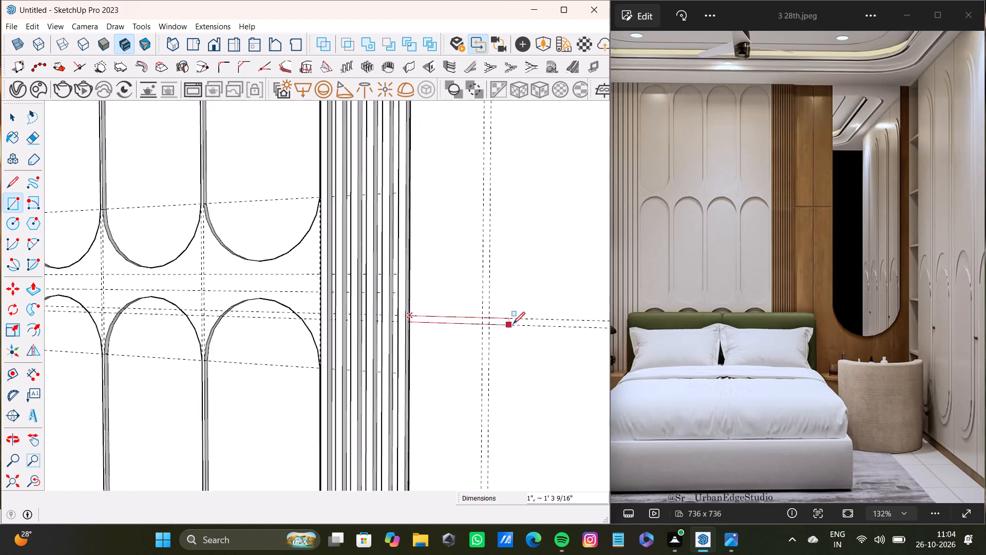
scroll(513, 324, down, 2)
shift+middle_drag(513, 324, 189, 288)
scroll(222, 295, down, 4)
middle_drag(297, 303, 337, 304)
scroll(443, 287, up, 9)
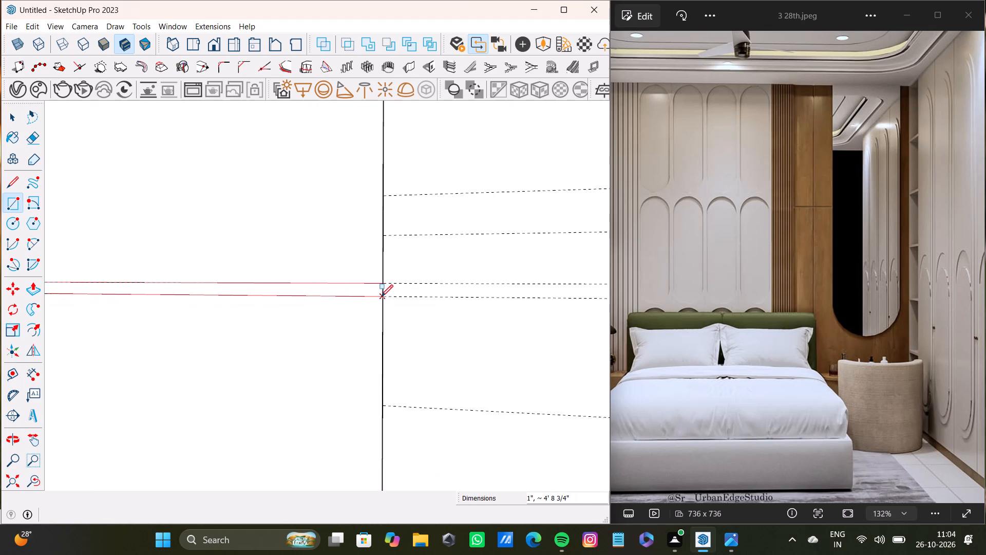
click(381, 297)
Draw a 1" wide rectangle between the vertical guides, from the panel's top edge to the floor, about 18' 3 7/16" tall.
scroll(351, 298, down, 19)
shift+middle_drag(285, 281, 407, 336)
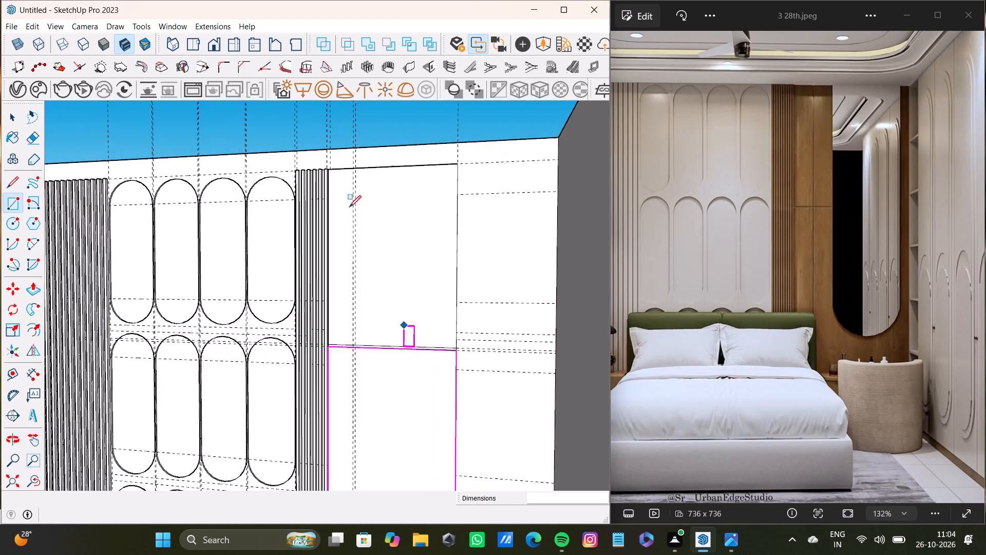
scroll(353, 190, up, 18)
click(349, 147)
scroll(359, 222, down, 4)
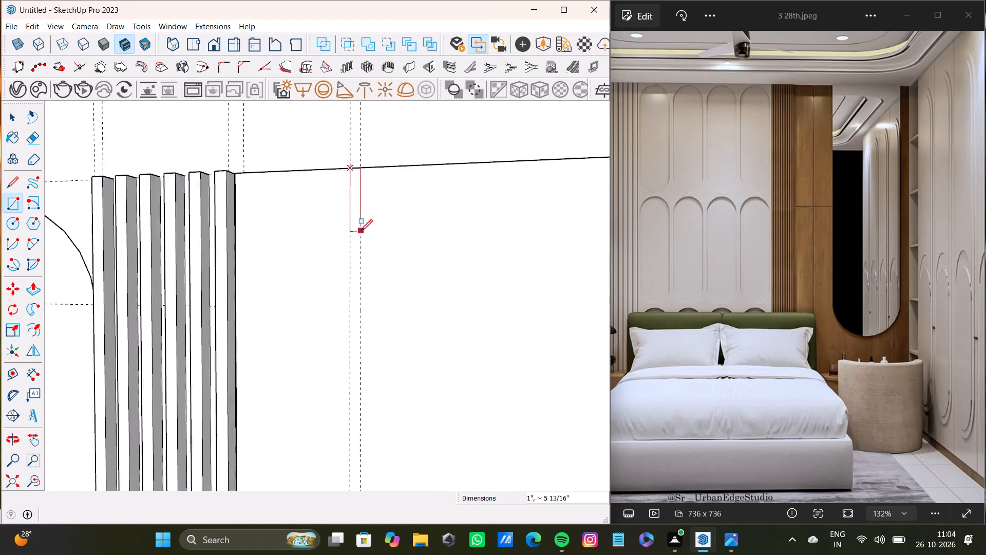
scroll(361, 231, down, 15)
shift+middle_drag(364, 321, 374, 180)
scroll(374, 227, down, 4)
middle_drag(382, 375, 411, 215)
middle_drag(396, 408, 411, 334)
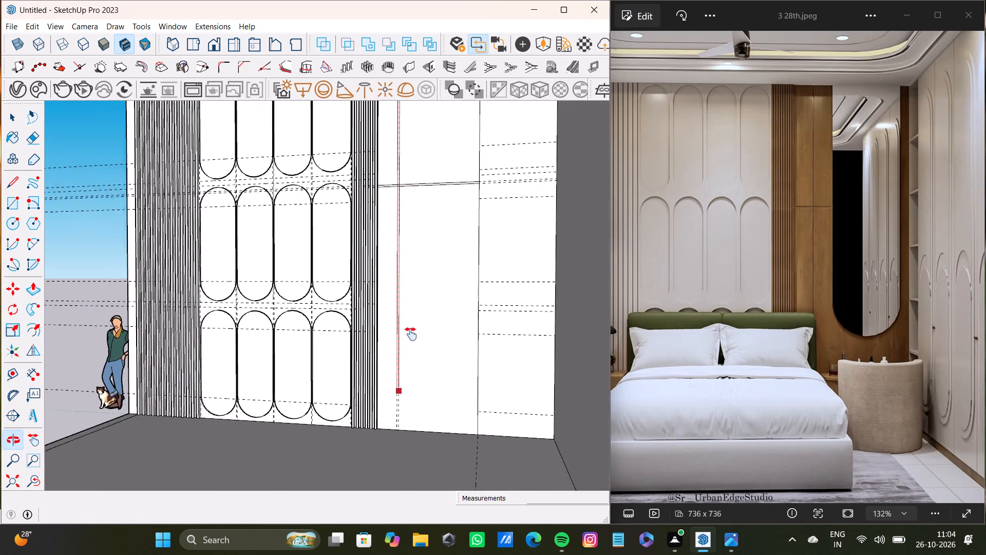
middle_drag(411, 334, 416, 321)
scroll(424, 369, up, 18)
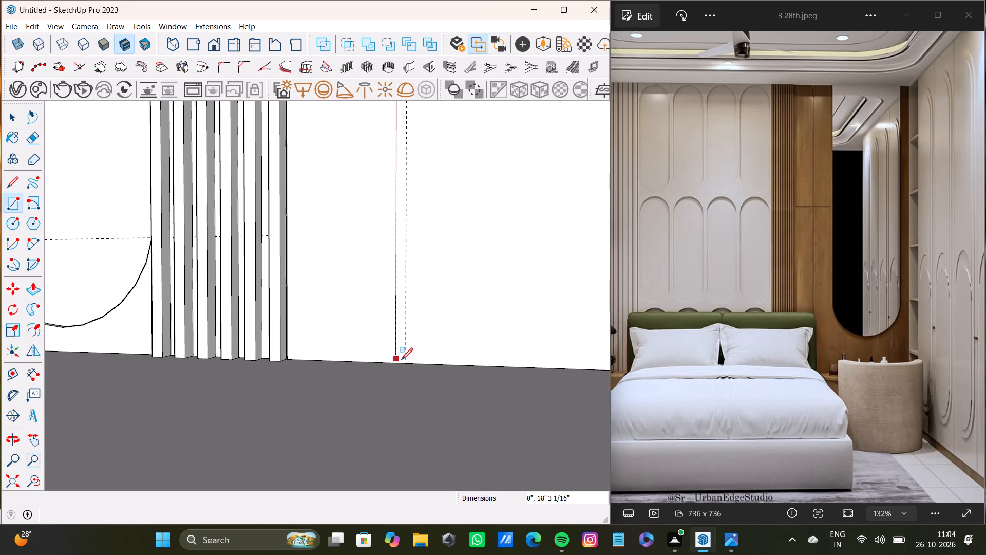
click(403, 363)
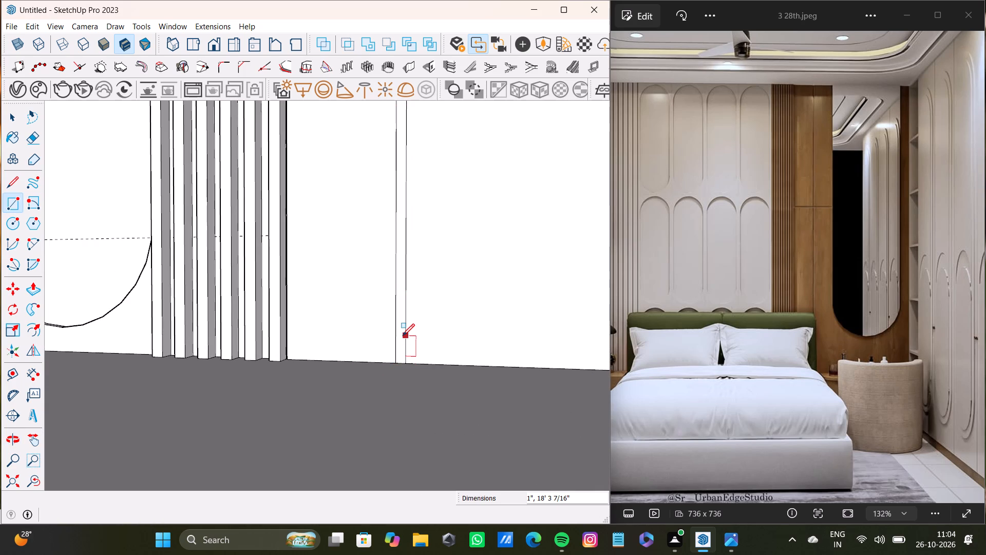
key(space)
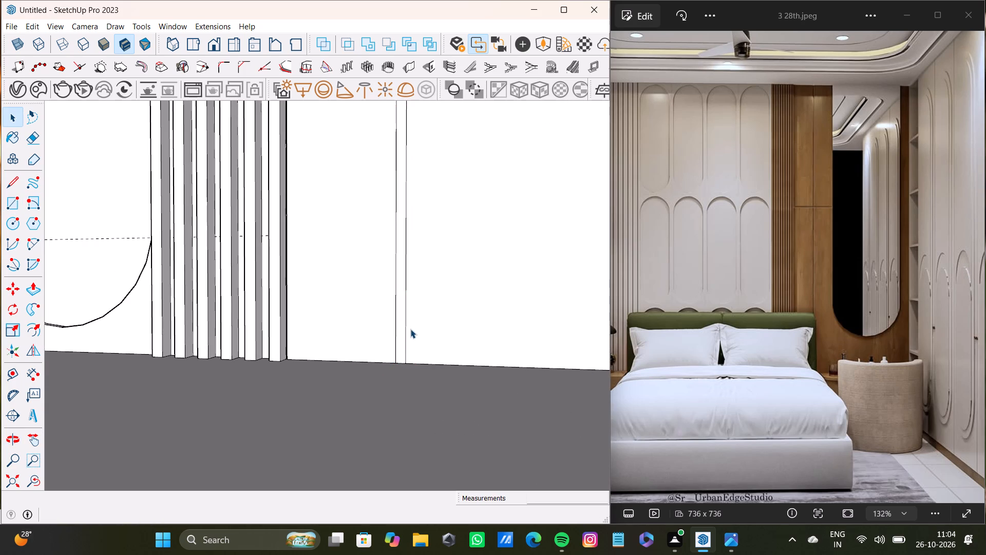
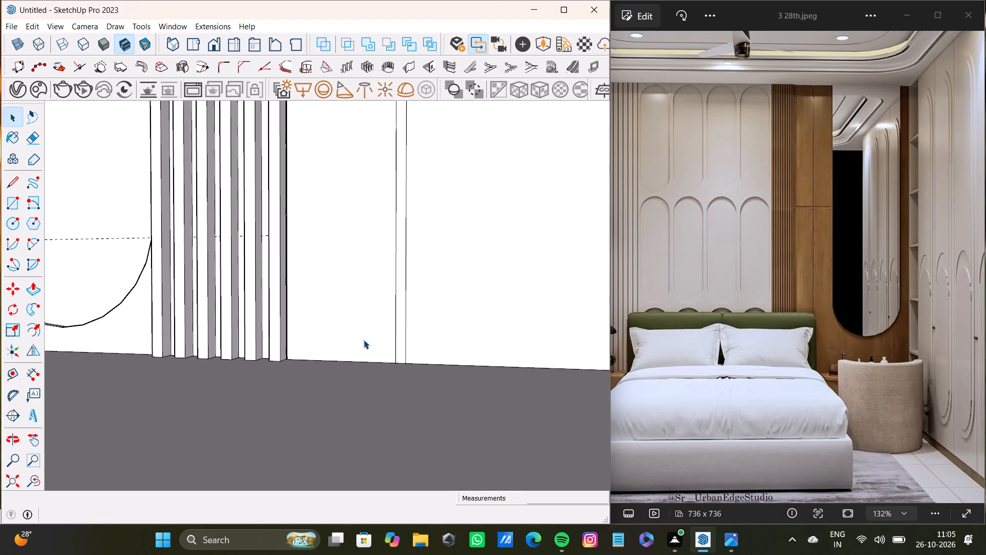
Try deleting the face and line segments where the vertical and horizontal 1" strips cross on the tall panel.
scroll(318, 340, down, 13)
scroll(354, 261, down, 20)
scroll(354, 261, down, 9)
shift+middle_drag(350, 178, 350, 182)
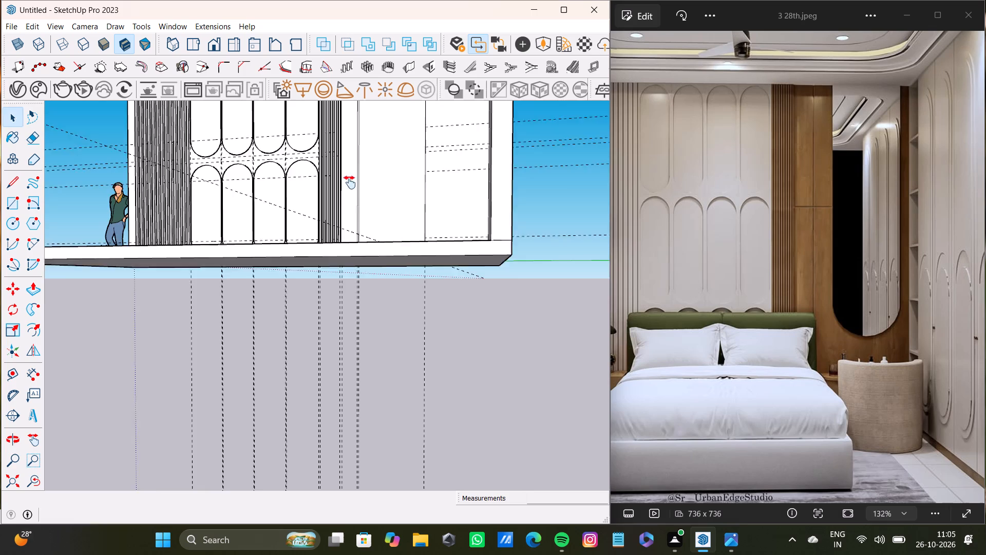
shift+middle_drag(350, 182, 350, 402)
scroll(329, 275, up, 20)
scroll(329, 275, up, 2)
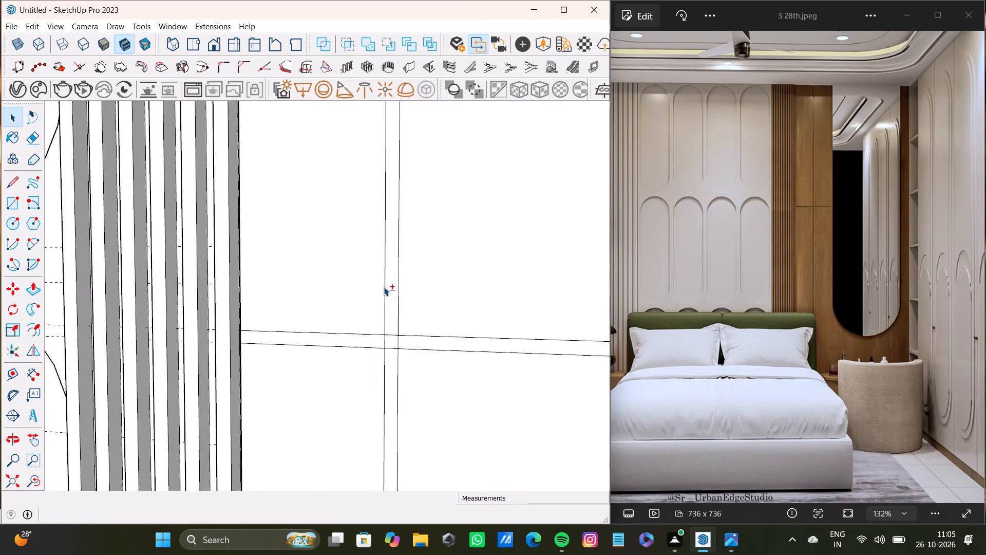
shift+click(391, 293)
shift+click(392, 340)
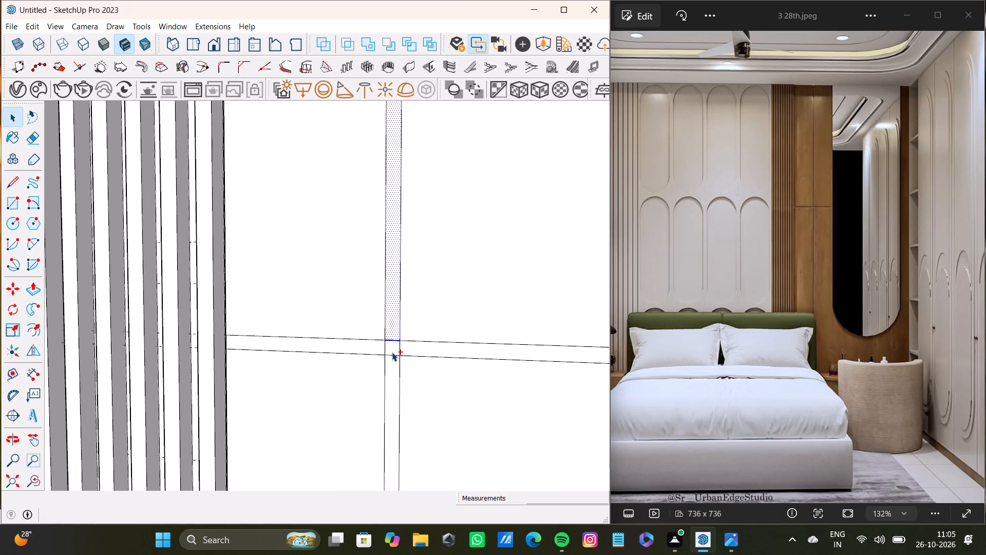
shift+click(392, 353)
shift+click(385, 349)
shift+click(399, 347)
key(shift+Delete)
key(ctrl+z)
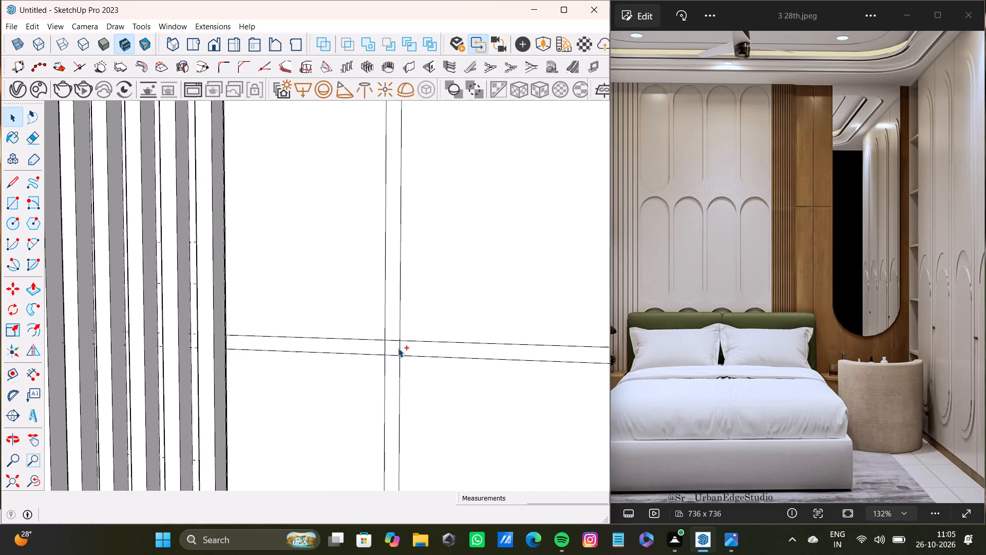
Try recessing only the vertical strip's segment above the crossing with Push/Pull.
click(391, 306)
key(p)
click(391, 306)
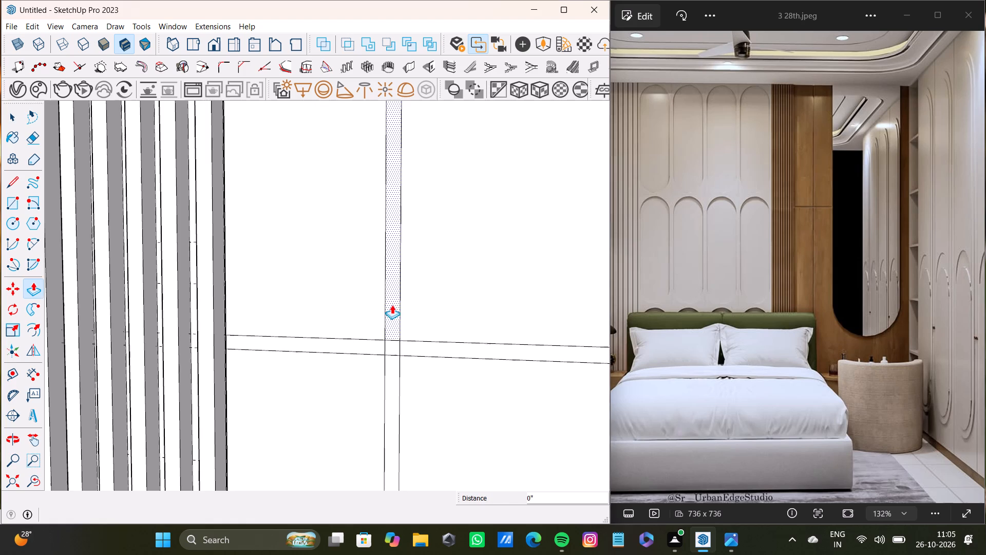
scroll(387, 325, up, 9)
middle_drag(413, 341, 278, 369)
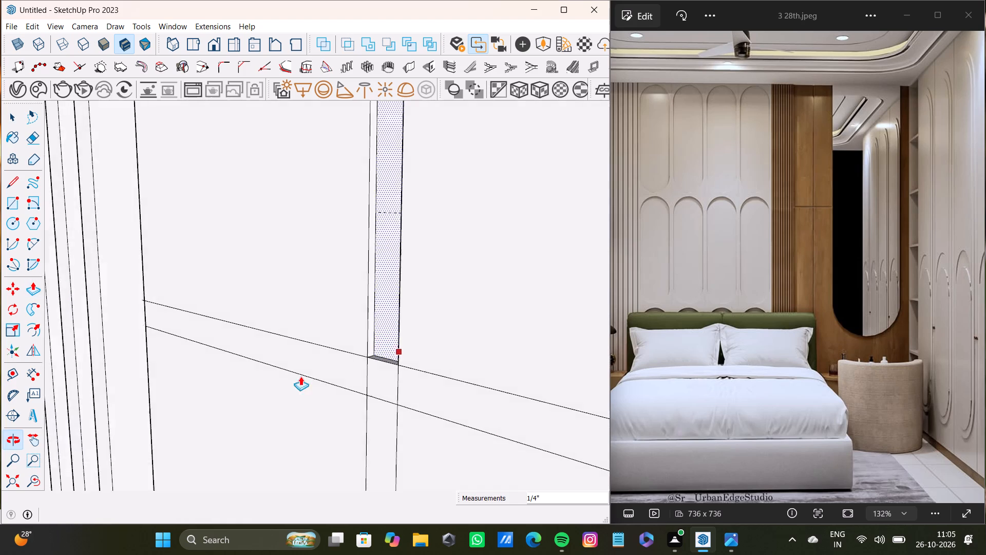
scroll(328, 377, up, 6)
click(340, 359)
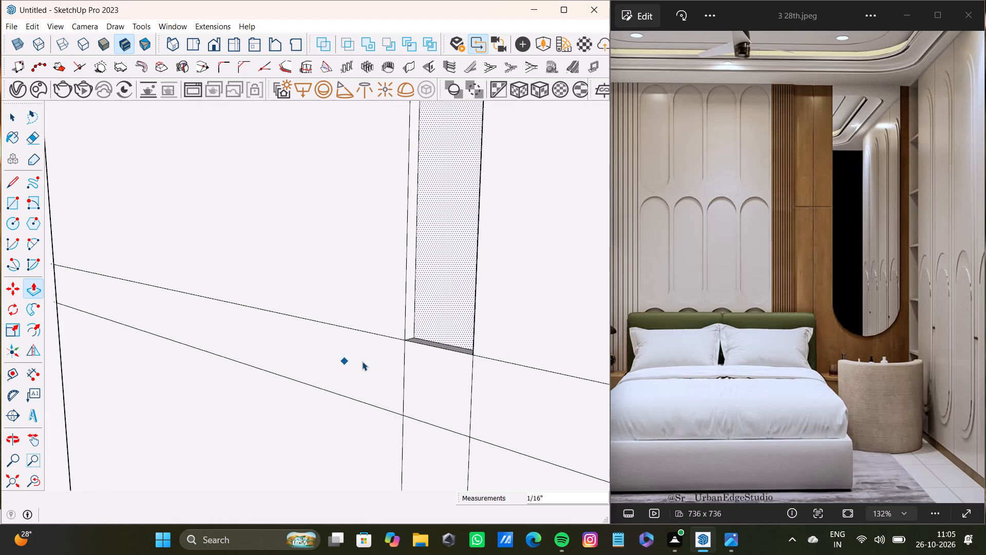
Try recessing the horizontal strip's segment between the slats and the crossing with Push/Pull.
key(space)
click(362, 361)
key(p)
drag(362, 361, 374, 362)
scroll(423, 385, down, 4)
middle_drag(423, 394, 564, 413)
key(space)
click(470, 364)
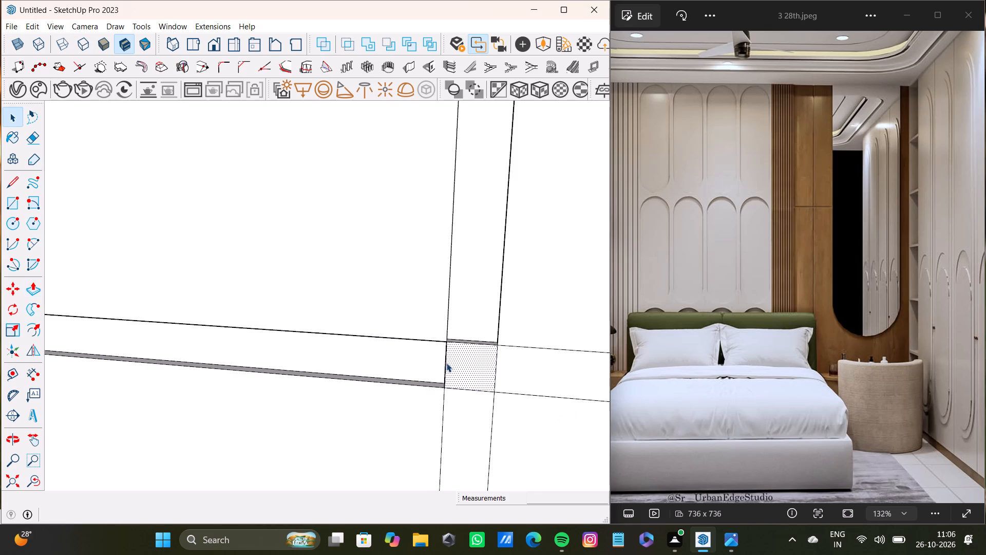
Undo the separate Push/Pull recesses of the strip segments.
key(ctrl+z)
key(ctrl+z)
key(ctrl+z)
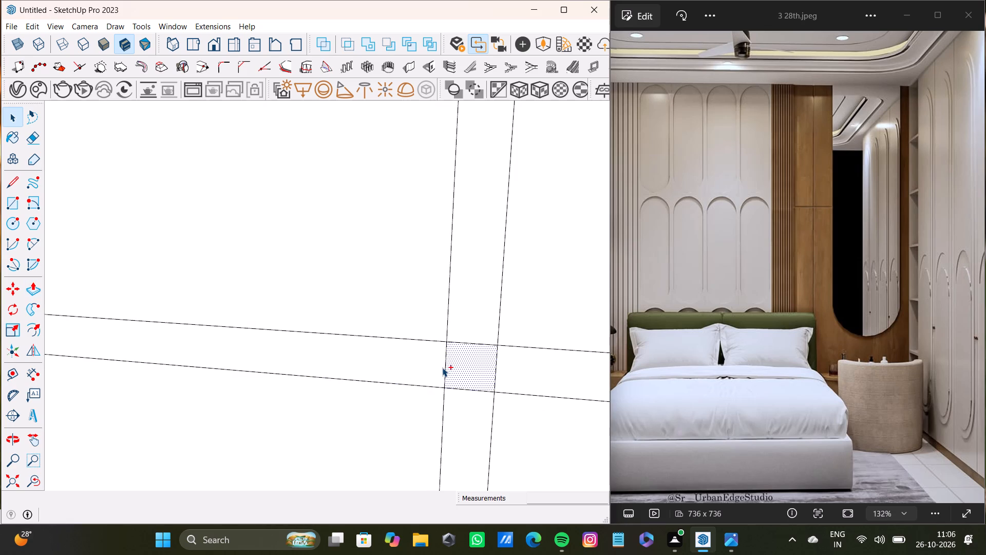
Delete the four edges of the square where the strips cross, merging them into one cross-shaped face.
click(445, 372)
shift+click(469, 343)
shift+click(495, 373)
shift+click(477, 388)
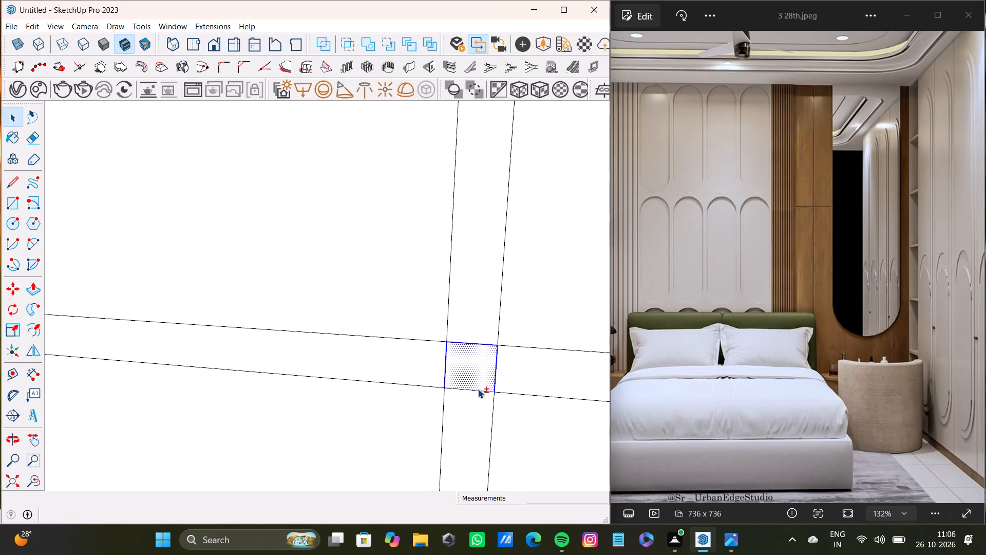
shift+click(482, 391)
key(shift+Delete)
Recess the merged cross-shaped strip face into the tall panel with Push/Pull to form the grooves.
click(467, 279)
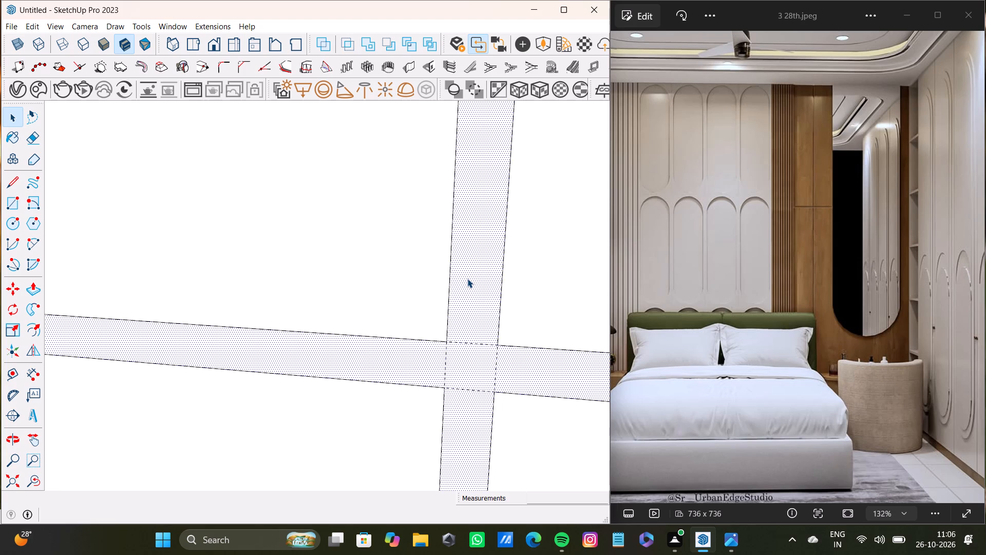
key(p)
drag(467, 279, 473, 273)
key(space)
Examine the recessed groove cross and the whole feature wall against the reference photo.
scroll(476, 319, down, 4)
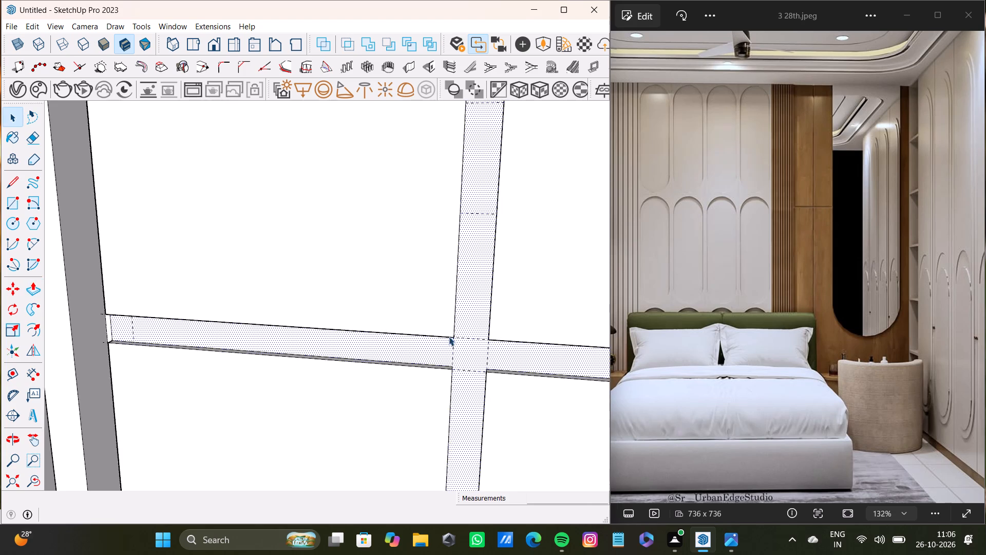
scroll(449, 337, down, 20)
scroll(449, 337, down, 15)
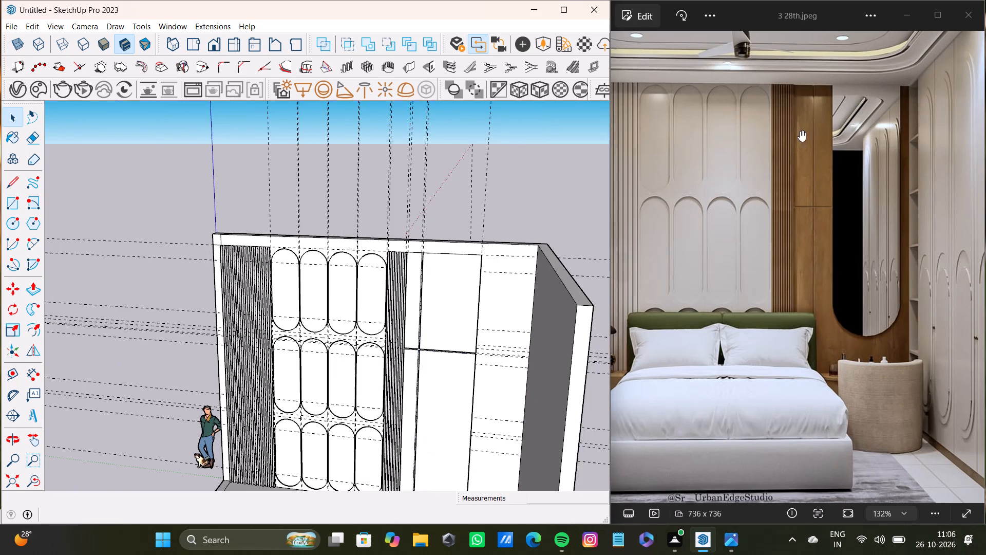
scroll(380, 348, down, 5)
shift+middle_drag(358, 361, 447, 332)
scroll(437, 331, up, 10)
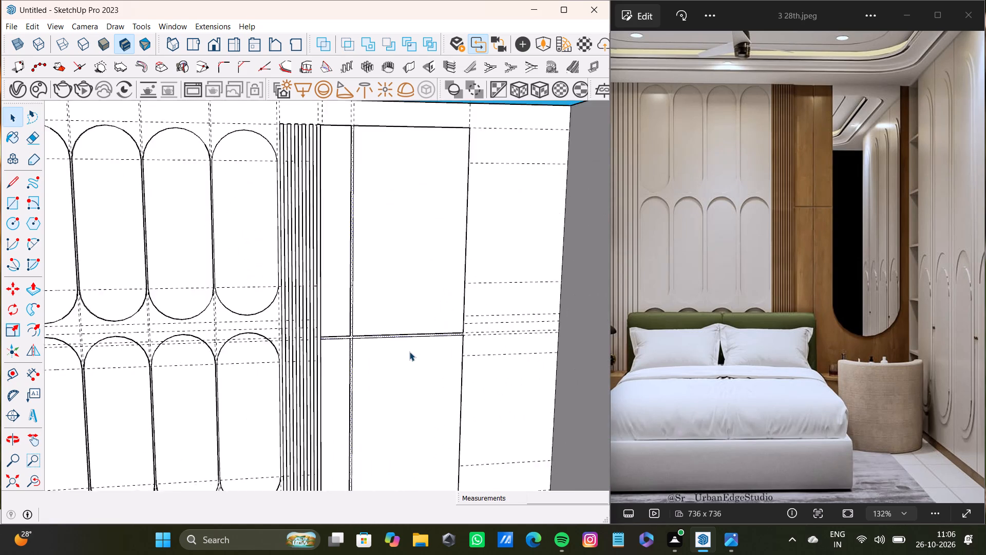
scroll(409, 351, up, 3)
middle_drag(408, 340, 355, 252)
scroll(342, 327, up, 15)
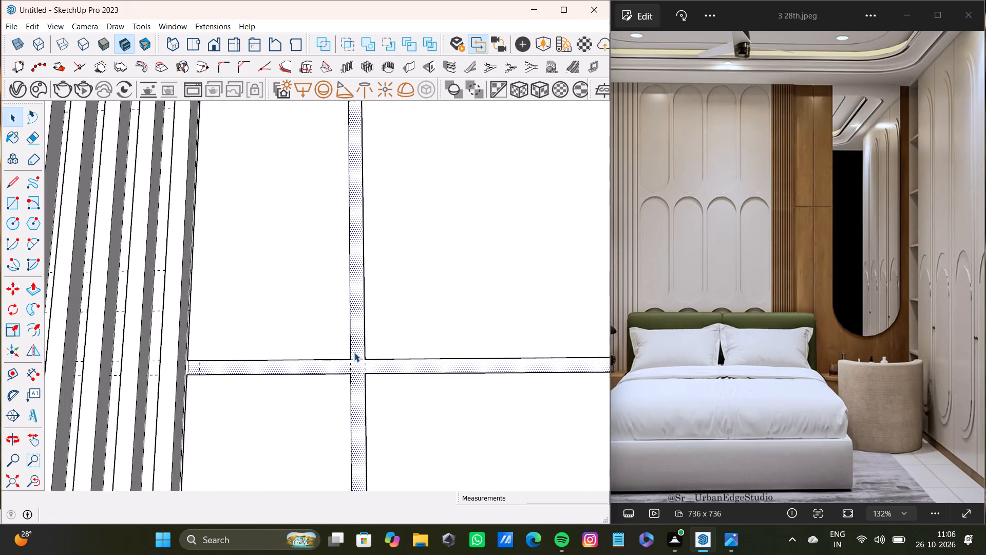
scroll(354, 353, up, 6)
scroll(354, 359, down, 8)
middle_drag(363, 365, 344, 424)
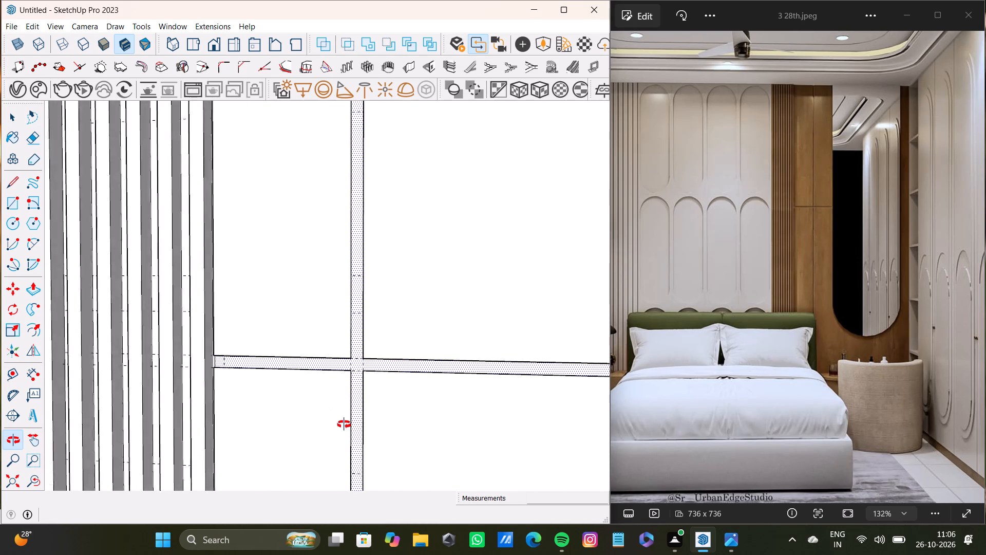
middle_drag(344, 424, 344, 425)
scroll(330, 411, down, 20)
scroll(330, 411, down, 1)
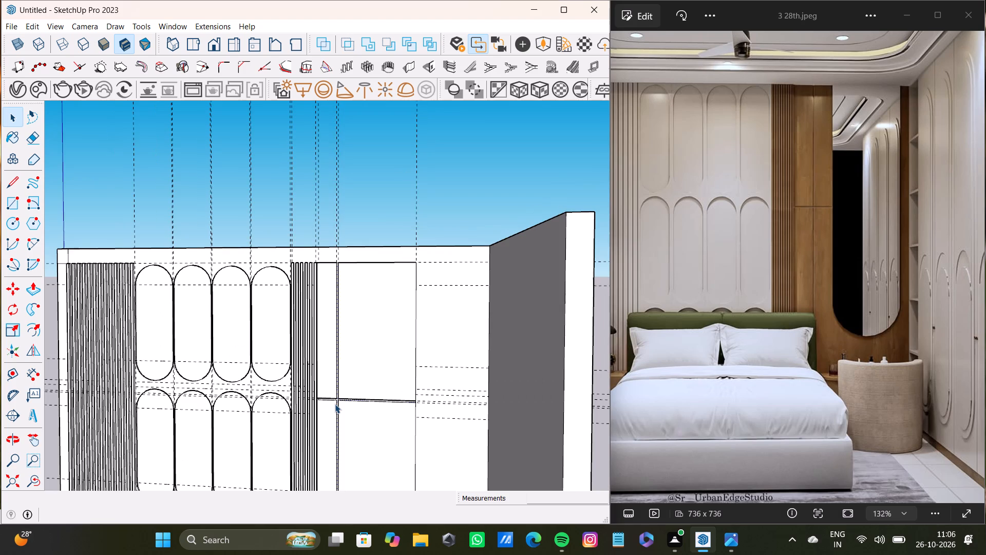
scroll(339, 402, down, 4)
shift+middle_drag(339, 402, 372, 387)
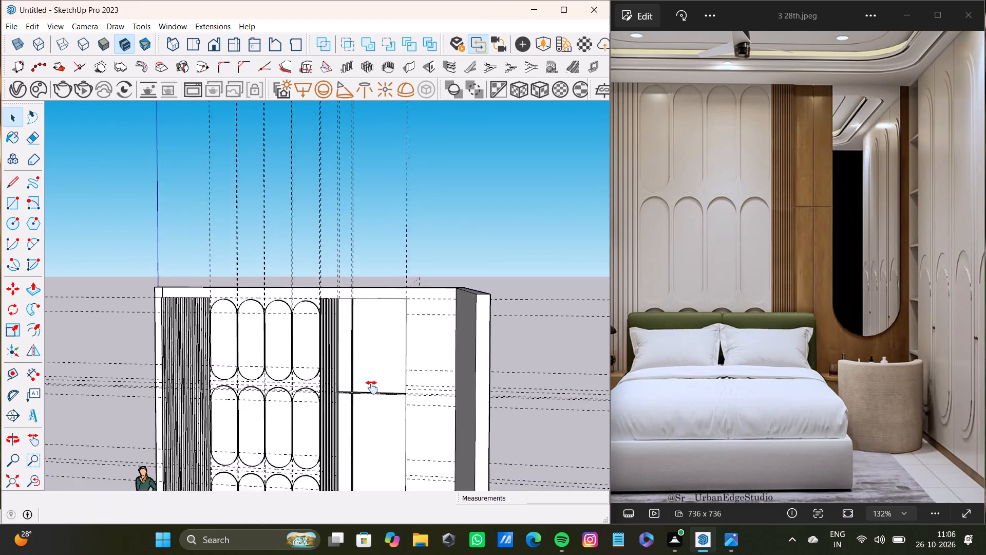
shift+middle_drag(372, 387, 375, 475)
Pull the tall panel's outer side face, away from the slats, outward by about 3/4".
scroll(431, 326, up, 3)
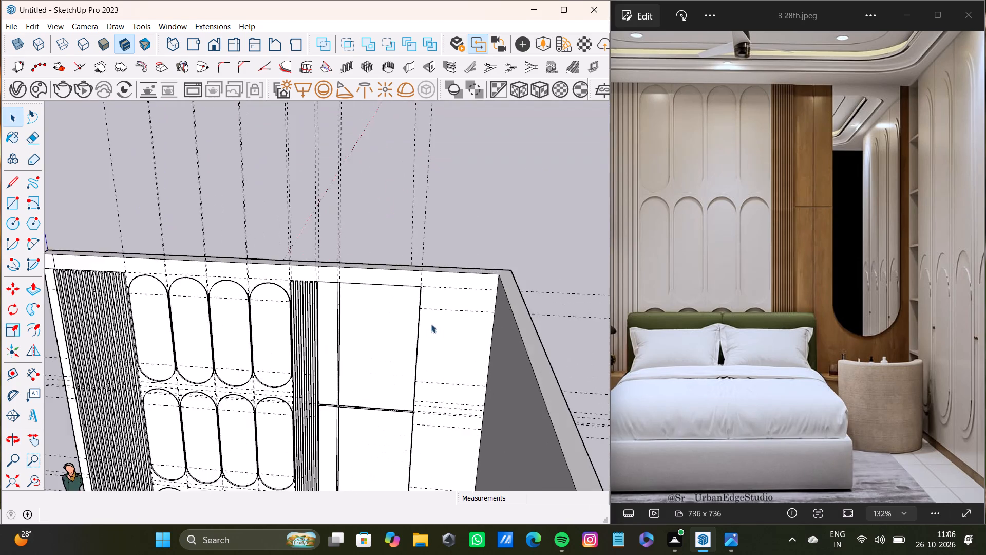
scroll(431, 324, up, 9)
middle_drag(430, 312, 364, 370)
scroll(398, 318, up, 17)
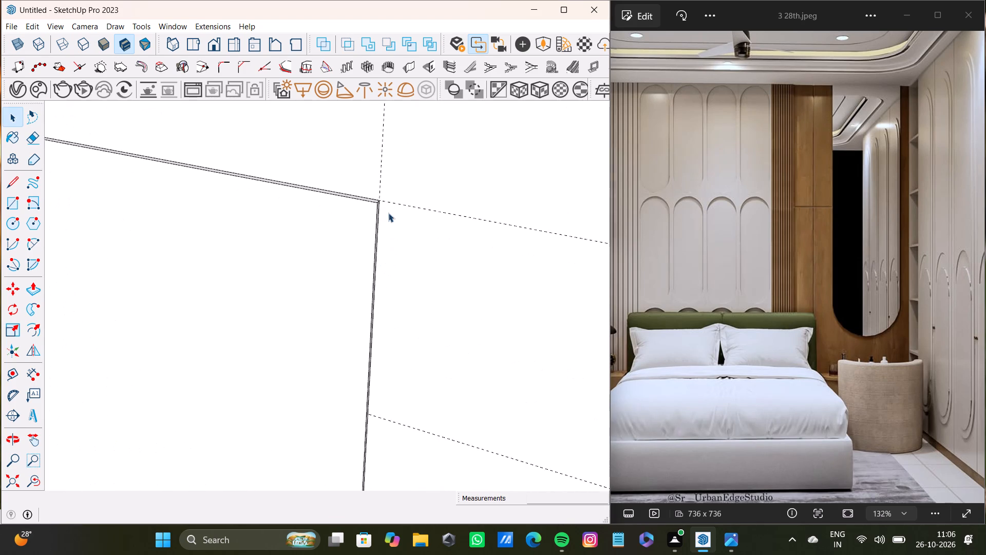
scroll(388, 213, up, 17)
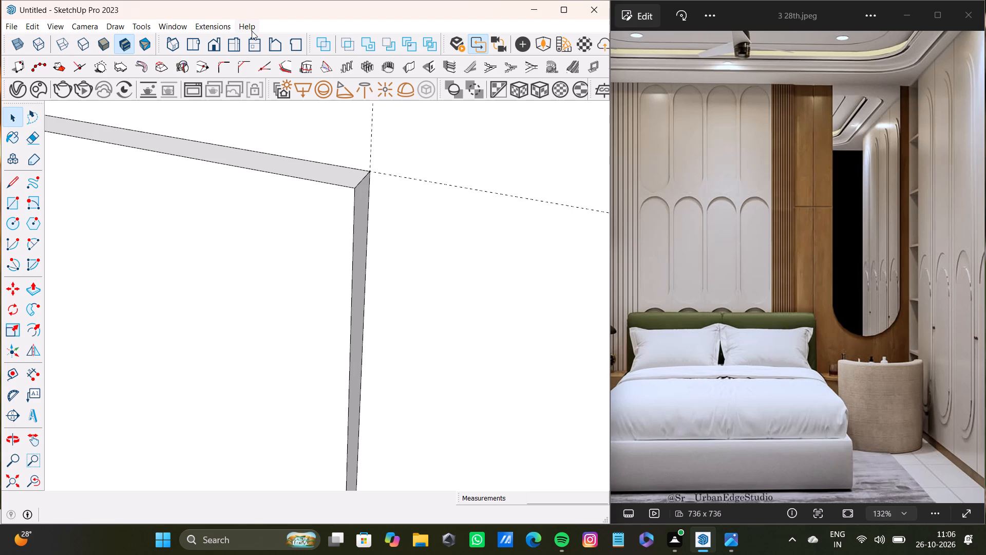
click(364, 226)
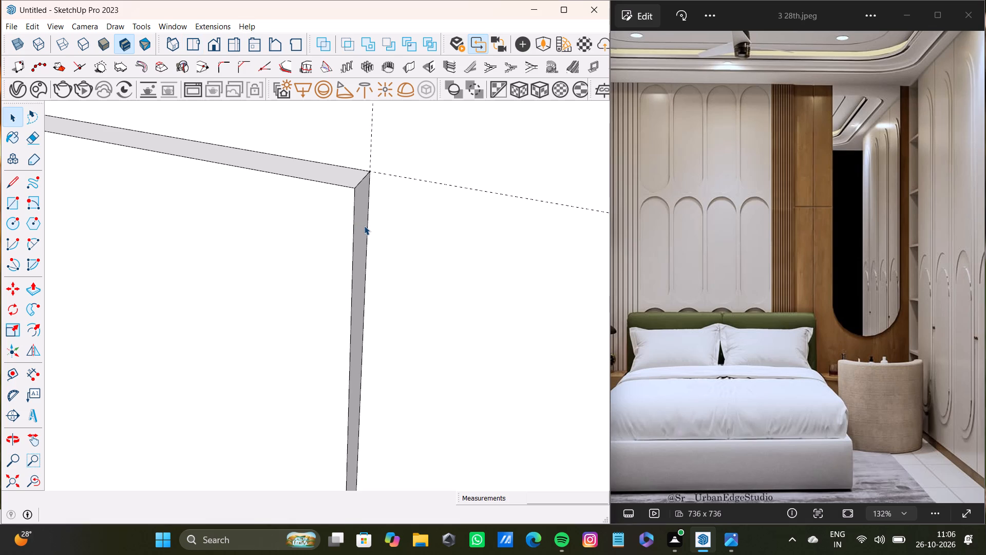
click(364, 226)
click(364, 226)
key(p)
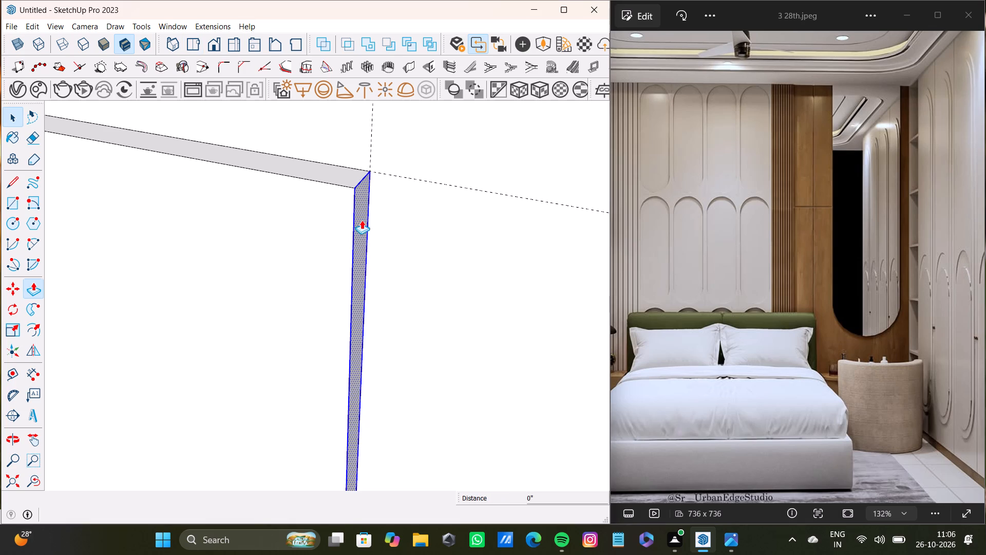
drag(362, 220, 480, 279)
Extend the tall panel's outer side face further outward with two more pulls, the last about 2 1/4".
scroll(480, 279, down, 20)
scroll(480, 279, down, 10)
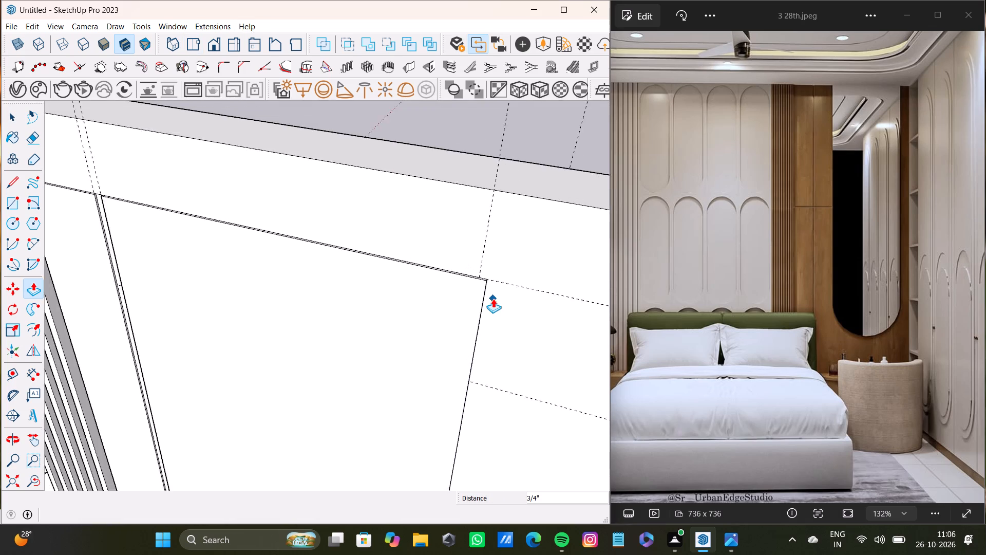
scroll(493, 299, down, 8)
scroll(487, 307, up, 13)
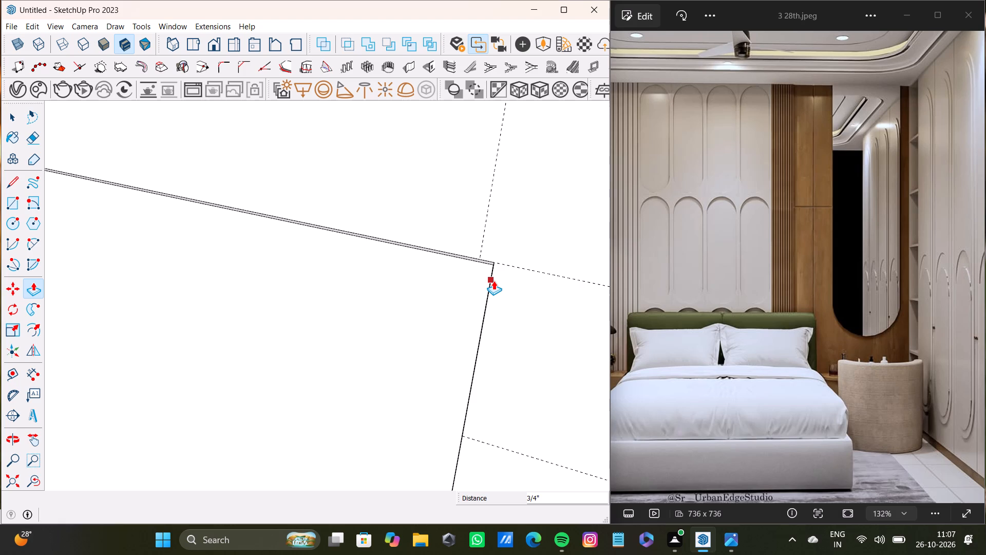
scroll(453, 289, up, 6)
scroll(499, 282, up, 17)
middle_drag(513, 287, 461, 287)
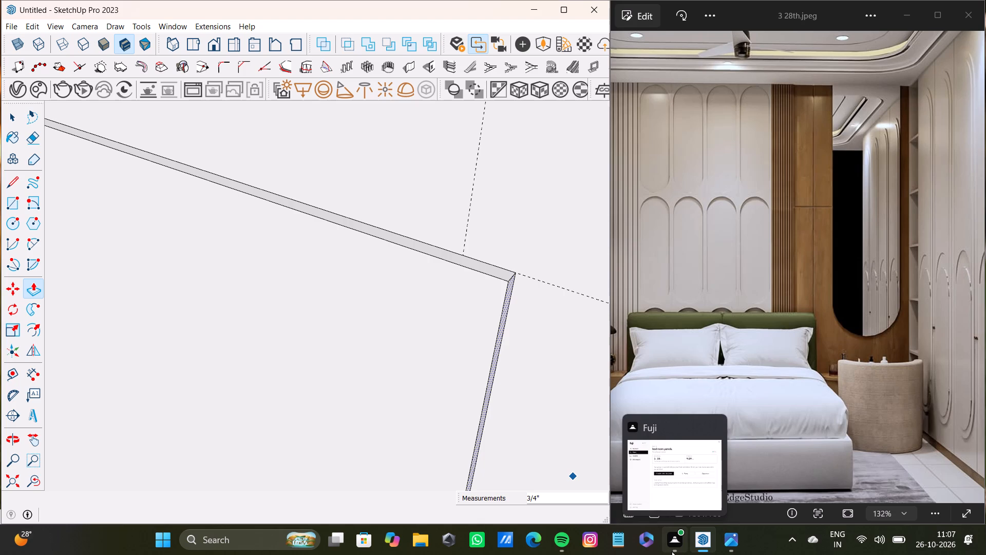
scroll(459, 293, up, 7)
drag(525, 280, 631, 316)
scroll(542, 300, down, 20)
scroll(542, 300, down, 9)
shift+scroll(530, 321, up, 7)
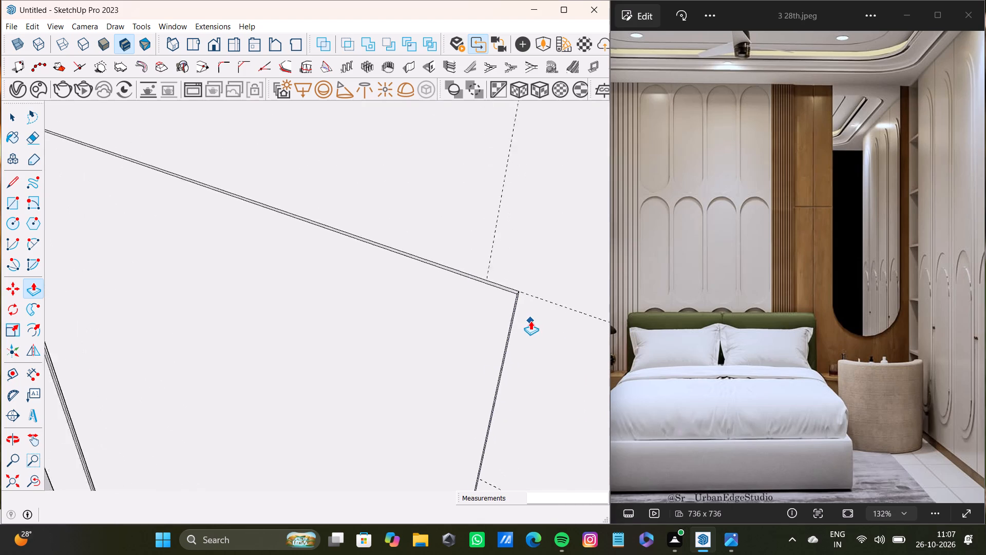
shift+scroll(530, 321, up, 2)
drag(508, 311, 575, 331)
Pull the outer side face of the tall panel's lower section, below the horizontal groove, outward by about 1 11/16".
scroll(574, 332, down, 15)
shift+middle_drag(548, 331, 420, 258)
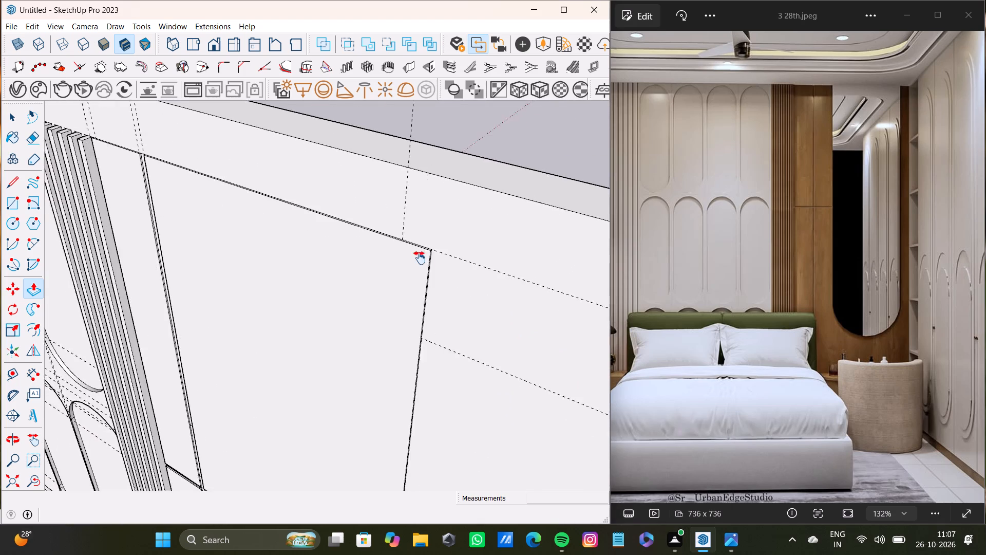
shift+middle_drag(420, 258, 515, 198)
scroll(497, 210, down, 8)
scroll(479, 285, down, 4)
middle_drag(441, 372, 384, 163)
scroll(423, 248, up, 9)
middle_drag(401, 206, 362, 243)
scroll(365, 201, up, 16)
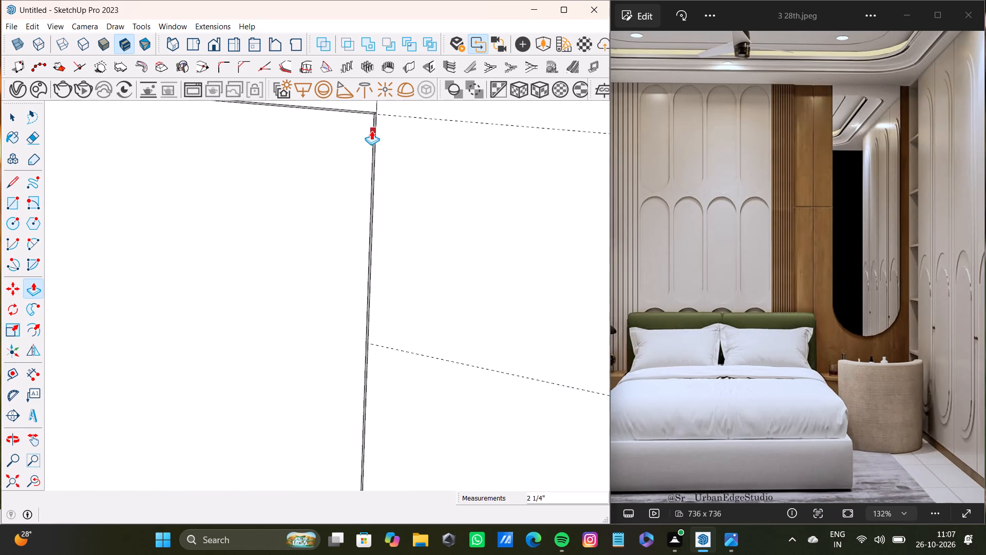
scroll(371, 131, up, 1)
middle_drag(371, 131, 324, 157)
scroll(398, 129, up, 7)
key(space)
click(389, 120)
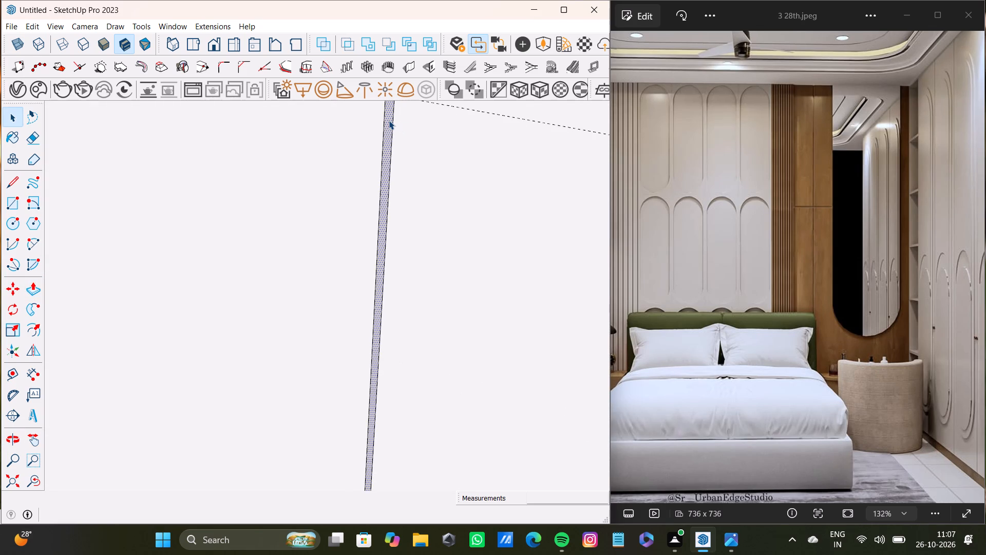
key(bracketleft)
drag(389, 120, 431, 147)
click(385, 163)
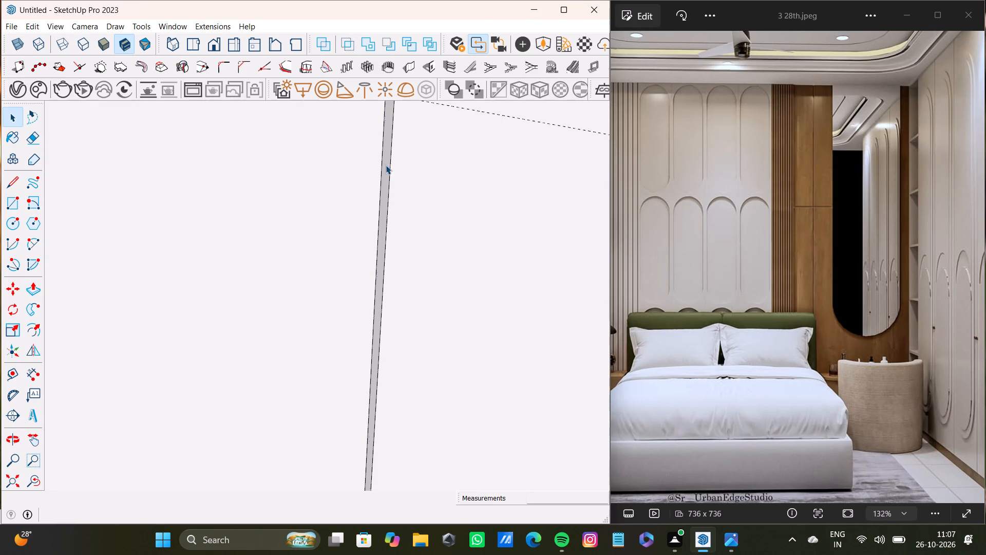
key(p)
drag(386, 165, 488, 247)
scroll(489, 246, down, 12)
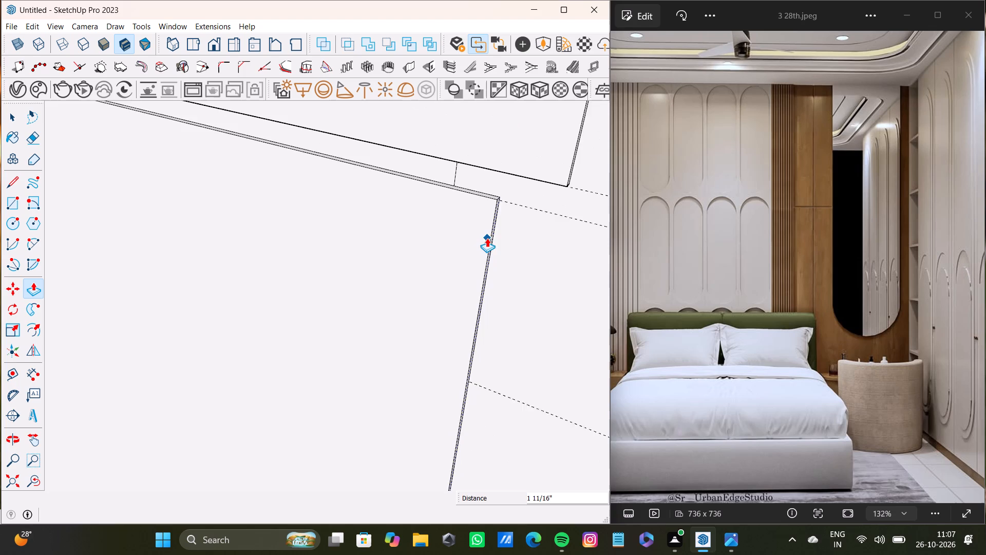
Pull the lower section's outer side face about 2 1/8" further, flush with the corner of the upper section.
shift+middle_drag(488, 238, 374, 291)
scroll(421, 261, up, 5)
drag(361, 263, 449, 246)
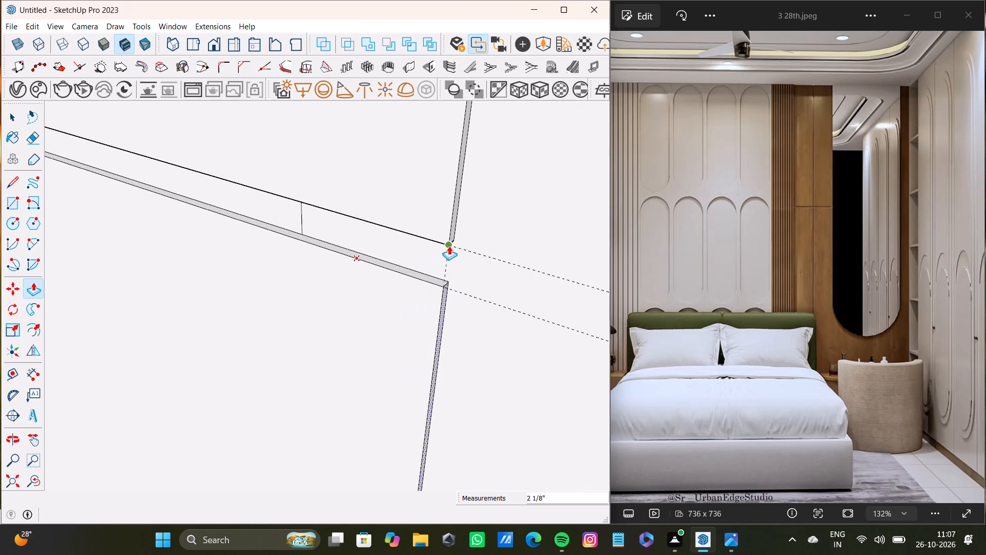
drag(449, 246, 450, 240)
scroll(449, 242, down, 19)
scroll(428, 267, up, 3)
scroll(428, 268, down, 12)
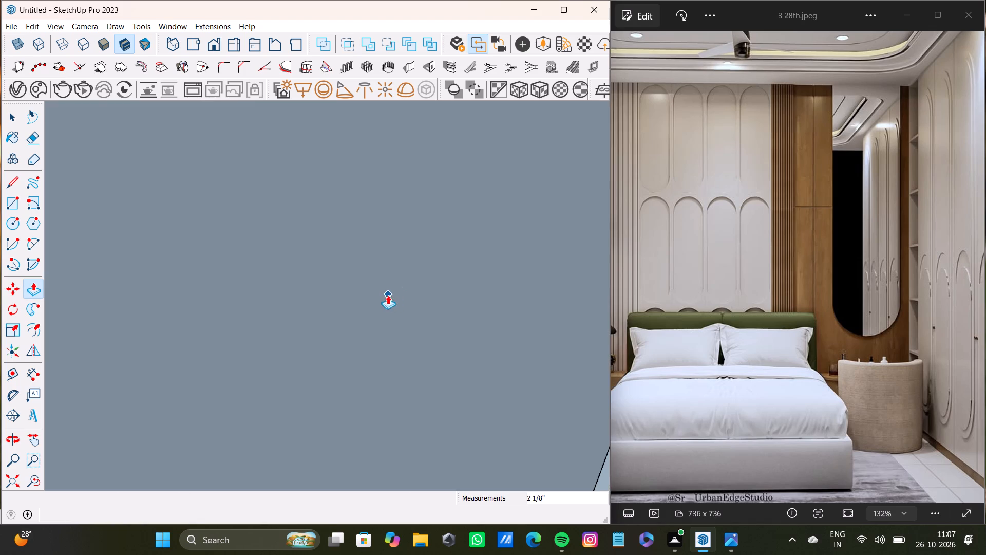
scroll(388, 295, down, 2)
Examine the widened tall panel and its grooves within the whole feature wall.
click(29, 486)
click(9, 480)
middle_drag(185, 448, 425, 411)
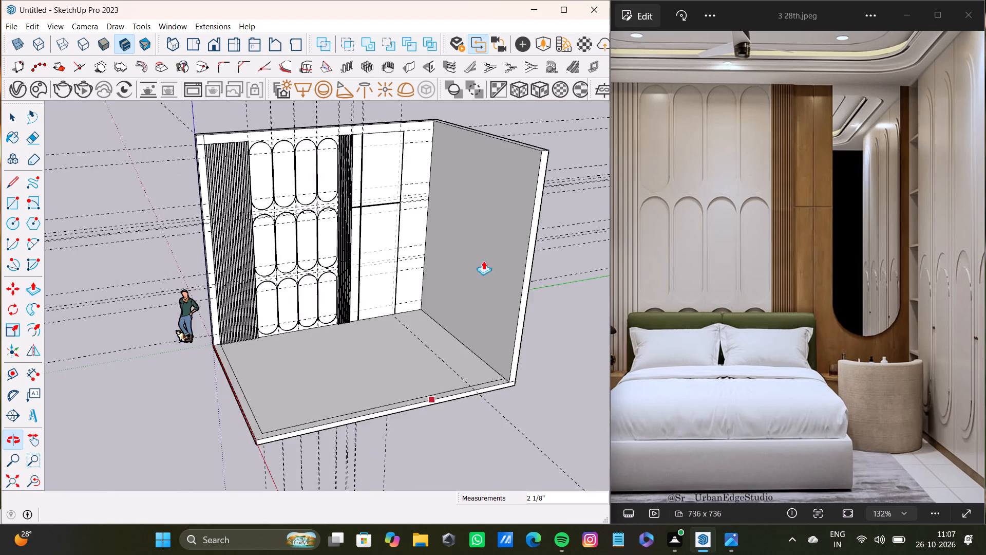
scroll(465, 195, up, 13)
shift+middle_drag(348, 189, 391, 194)
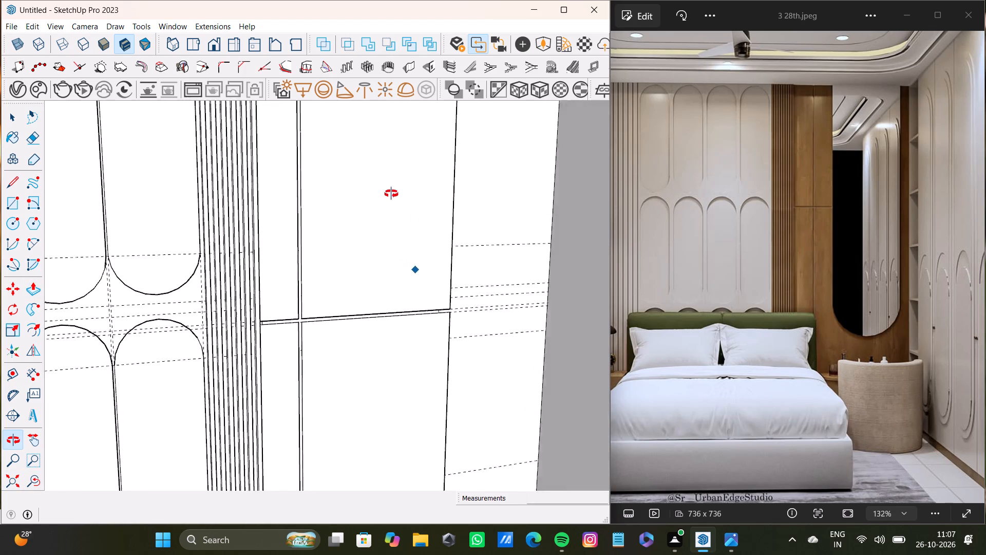
shift+middle_drag(391, 194, 367, 228)
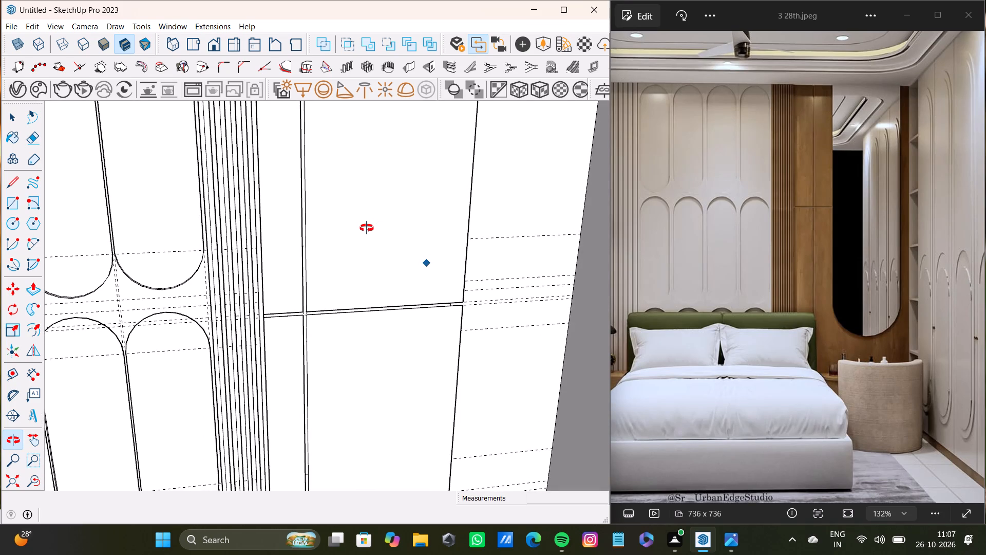
shift+middle_drag(367, 228, 362, 230)
middle_drag(355, 233, 348, 231)
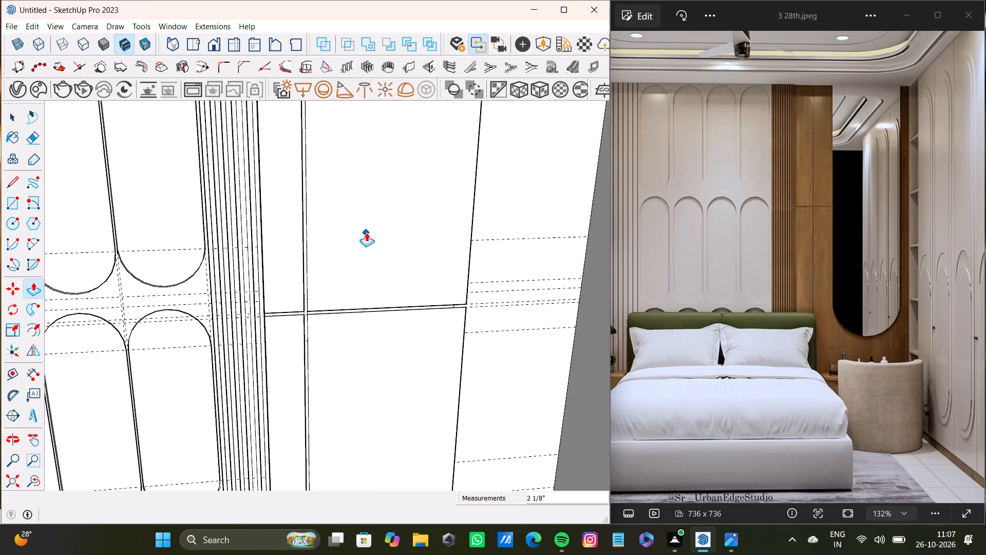
scroll(424, 169, up, 4)
scroll(424, 169, down, 14)
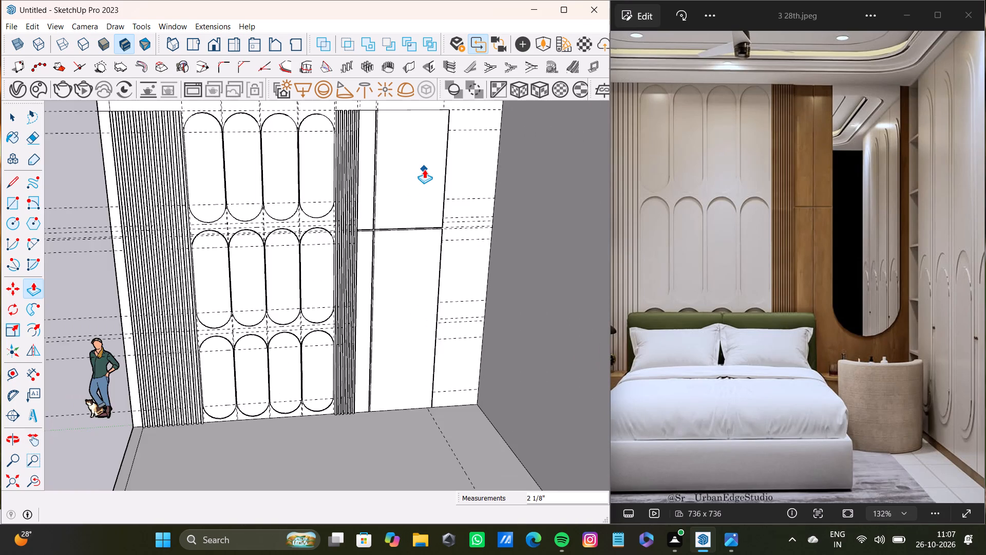
shift+middle_drag(425, 169, 301, 286)
Pull the outer side face of the tall panel's upper section outward by about 1 1/16".
scroll(411, 226, up, 3)
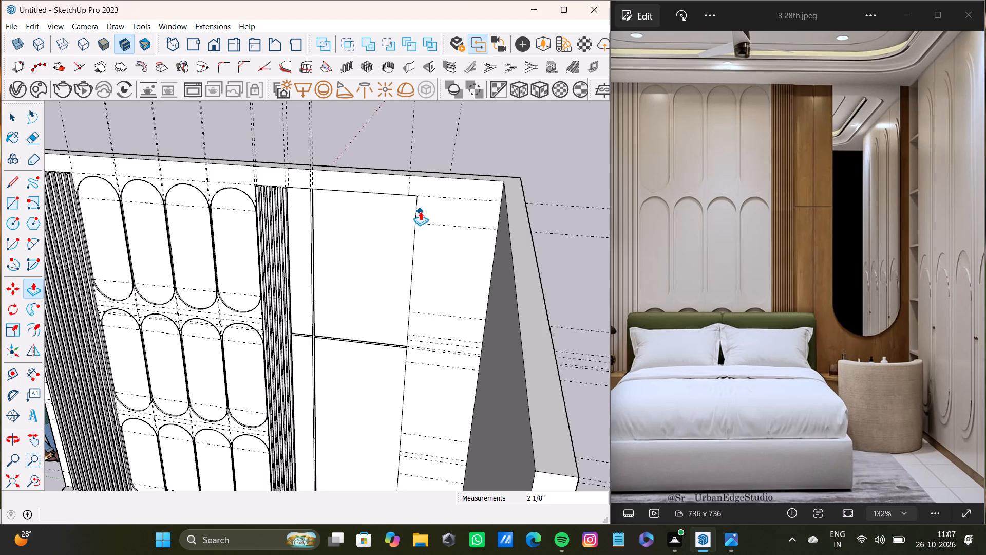
scroll(420, 211, up, 14)
middle_drag(424, 192, 358, 233)
scroll(357, 223, up, 13)
shift+middle_drag(453, 169, 393, 169)
scroll(459, 170, up, 4)
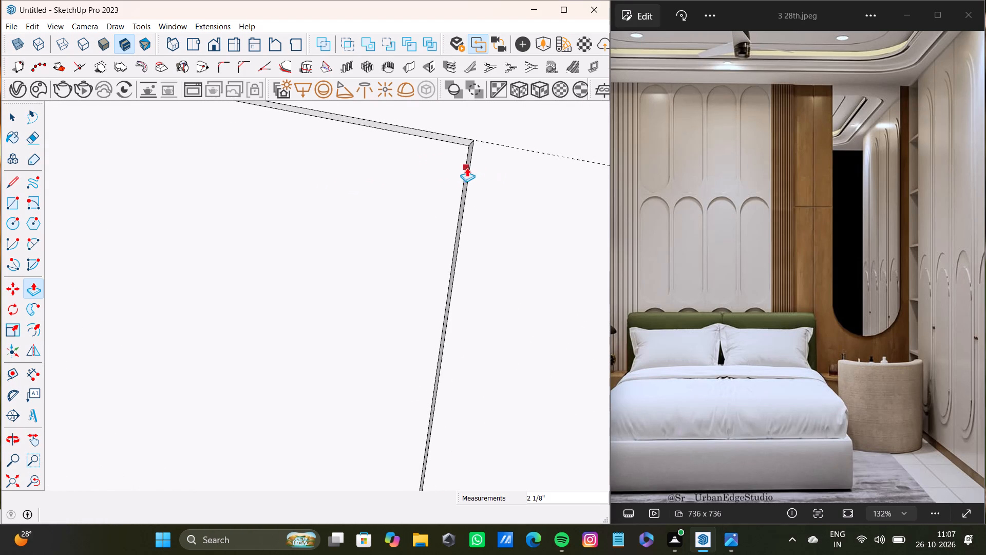
scroll(467, 168, up, 3)
key(space)
click(468, 171)
click(467, 171)
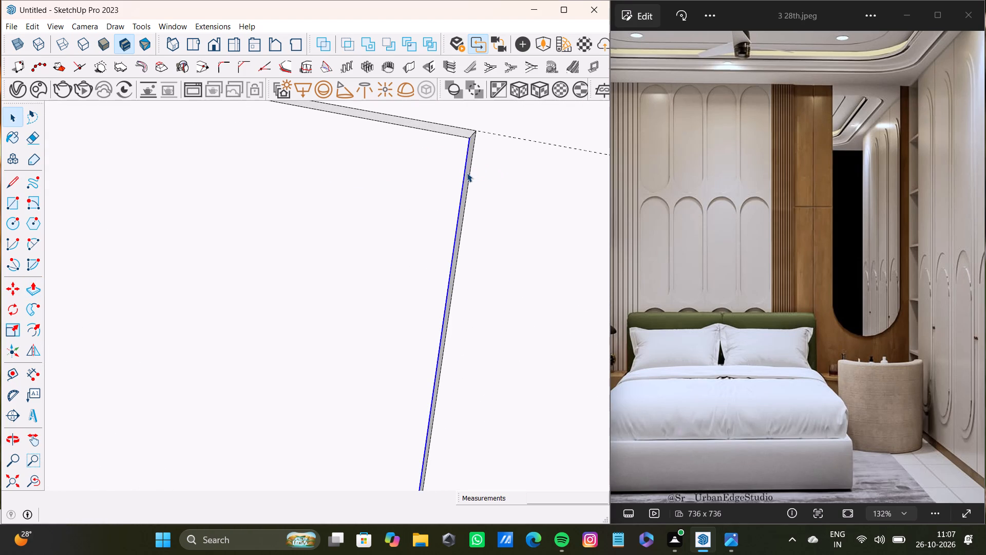
click(467, 173)
key(p)
drag(467, 175, 509, 193)
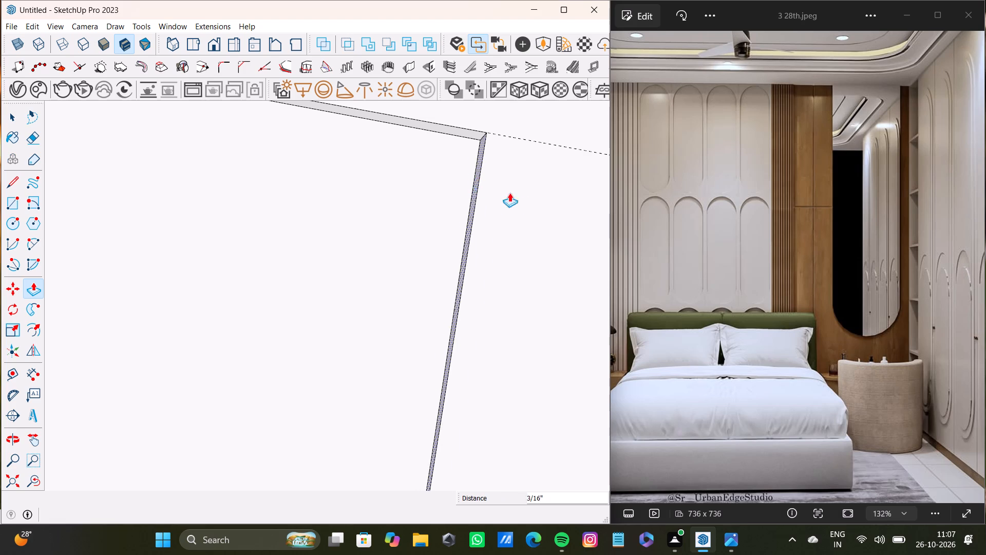
drag(509, 193, 553, 206)
scroll(532, 210, down, 10)
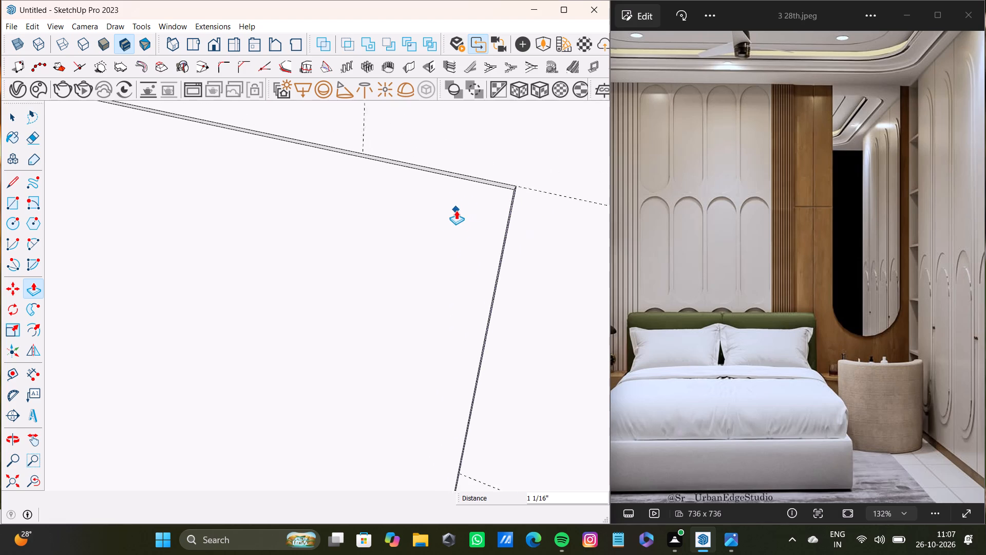
Pull the lower section's outer side face outward by 1 1/16", flush with the upper section's side.
scroll(456, 210, down, 11)
middle_drag(403, 285, 470, 270)
scroll(424, 292, down, 5)
shift+middle_drag(418, 299, 409, 154)
scroll(407, 199, down, 7)
middle_drag(422, 276, 445, 288)
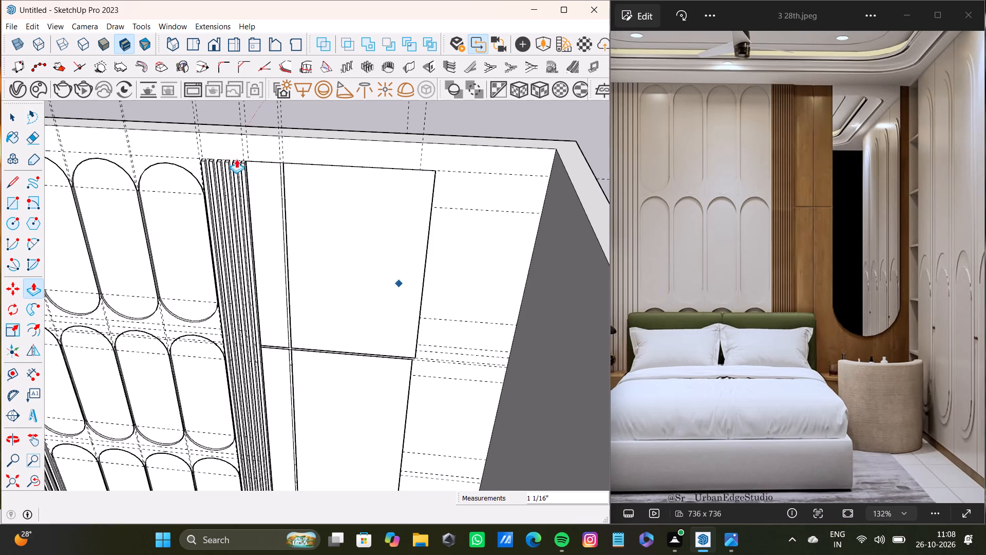
scroll(462, 305, down, 8)
middle_drag(416, 334, 376, 334)
scroll(378, 339, up, 16)
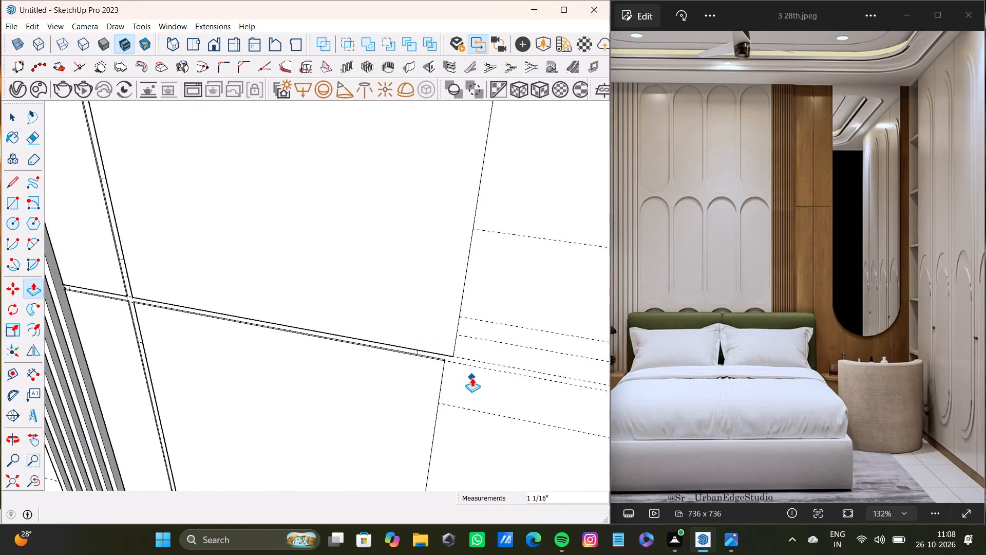
middle_drag(473, 377, 411, 367)
scroll(421, 364, up, 20)
scroll(421, 364, up, 2)
key(space)
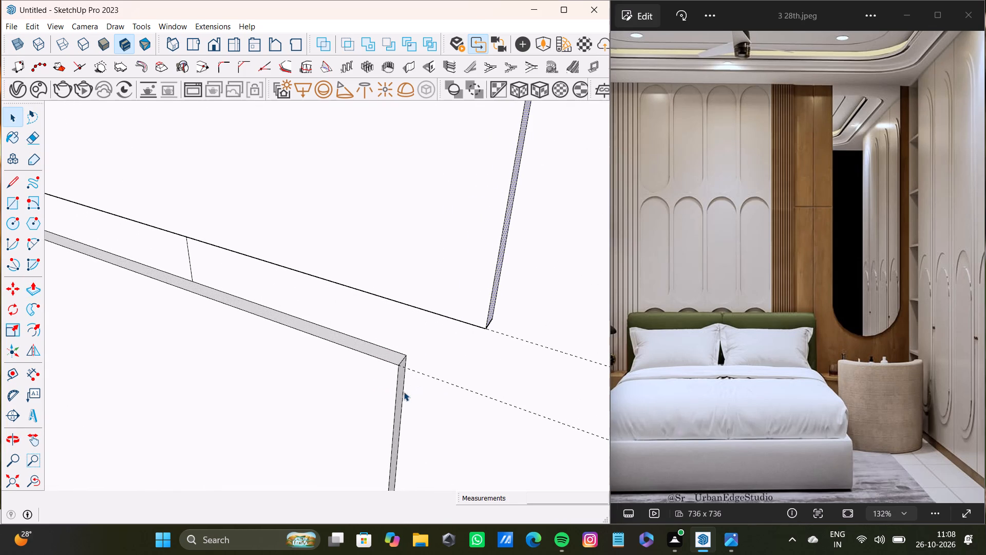
click(398, 392)
click(400, 388)
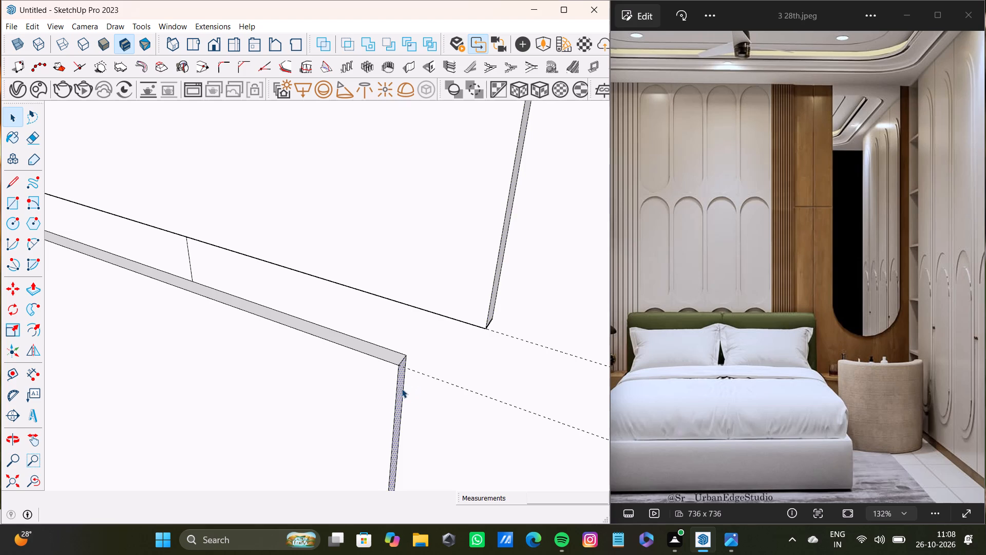
key(p)
drag(402, 388, 491, 313)
scroll(474, 324, down, 9)
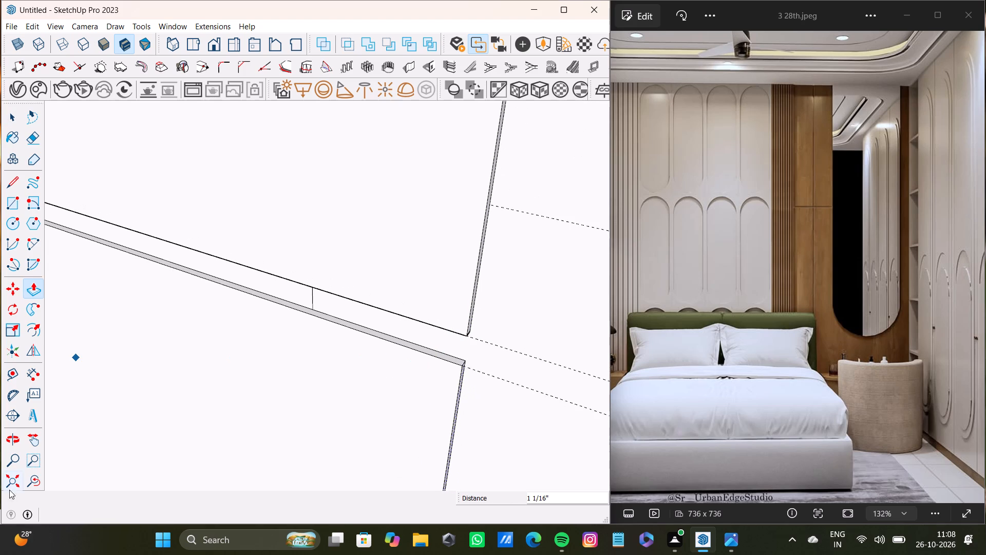
Place two vertical guides on the wide panel, about 10 15/16" from the vertical groove and 2' 8 5/8" beyond the first.
click(32, 486)
click(9, 482)
middle_drag(184, 421, 491, 378)
scroll(424, 213, up, 5)
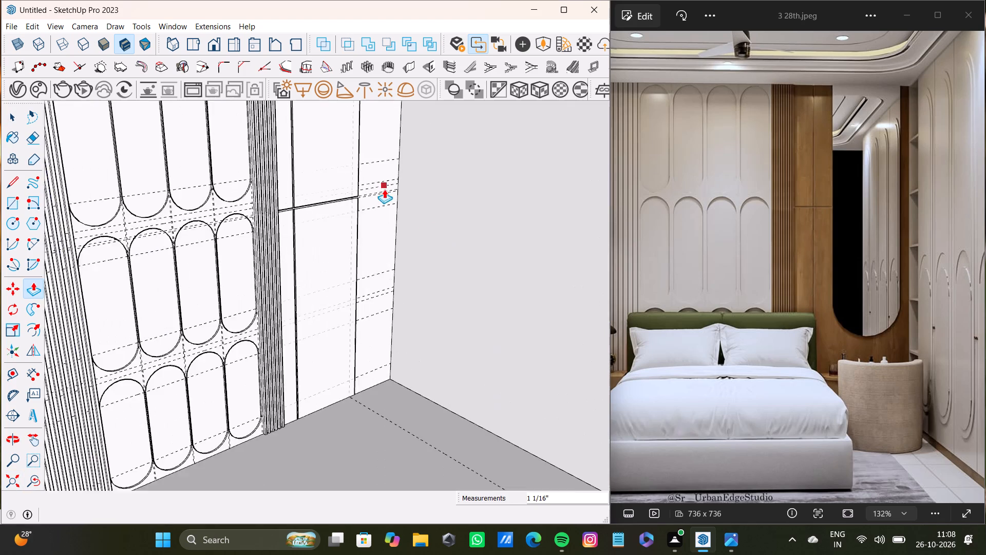
scroll(384, 189, up, 3)
middle_drag(384, 189, 284, 306)
scroll(525, 261, down, 5)
shift+middle_drag(560, 261, 480, 268)
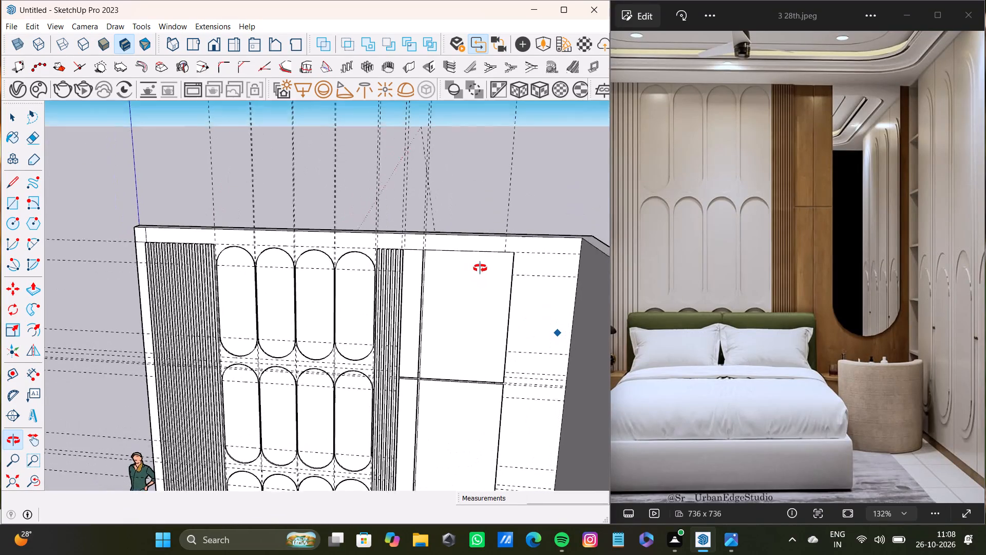
shift+middle_drag(480, 268, 485, 268)
key(t)
scroll(442, 306, up, 10)
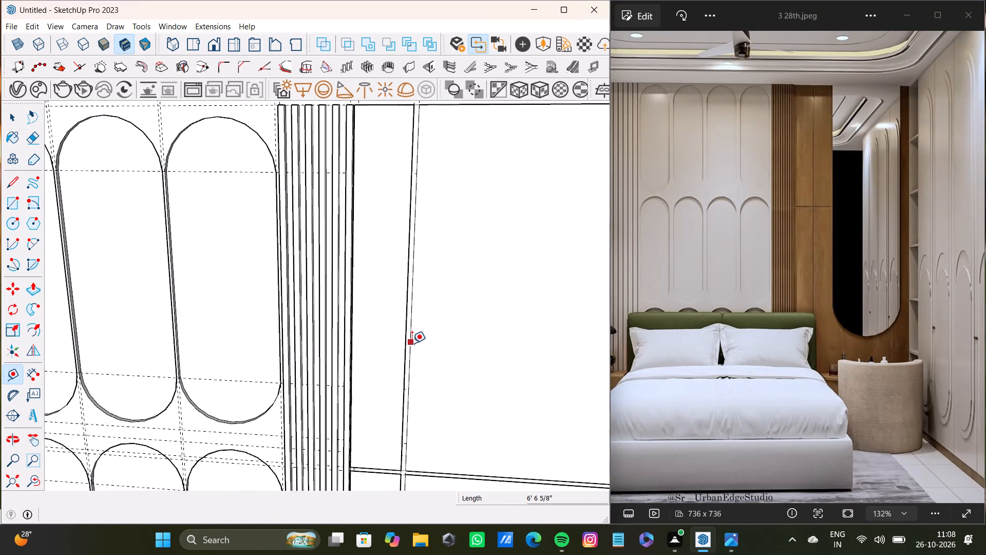
click(411, 344)
scroll(515, 356, down, 13)
shift+middle_drag(507, 351, 472, 292)
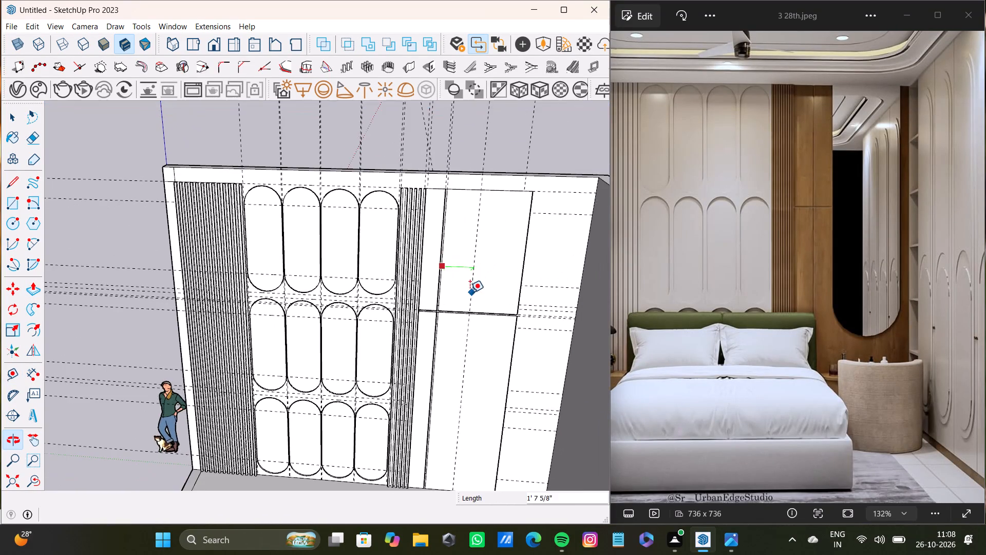
scroll(469, 292, up, 4)
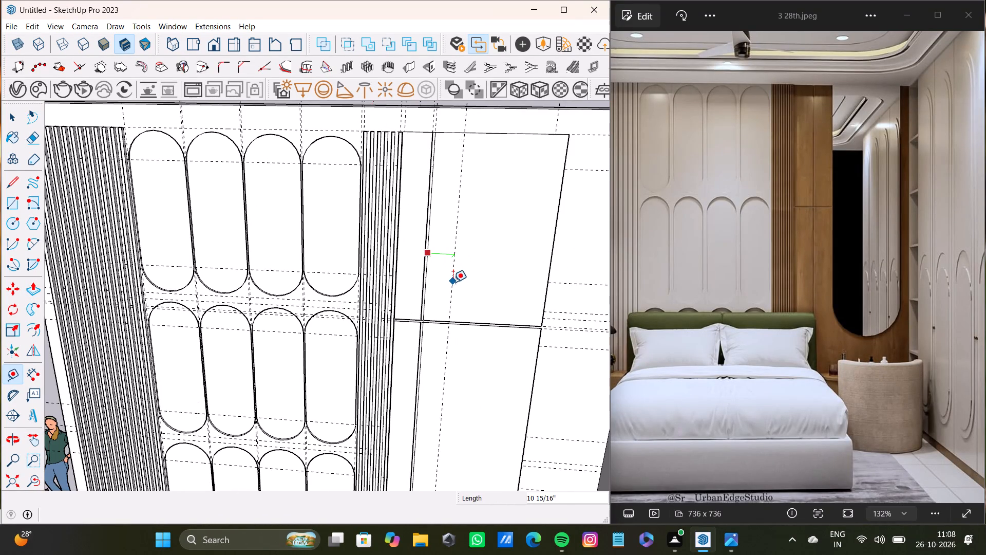
double_click(453, 283)
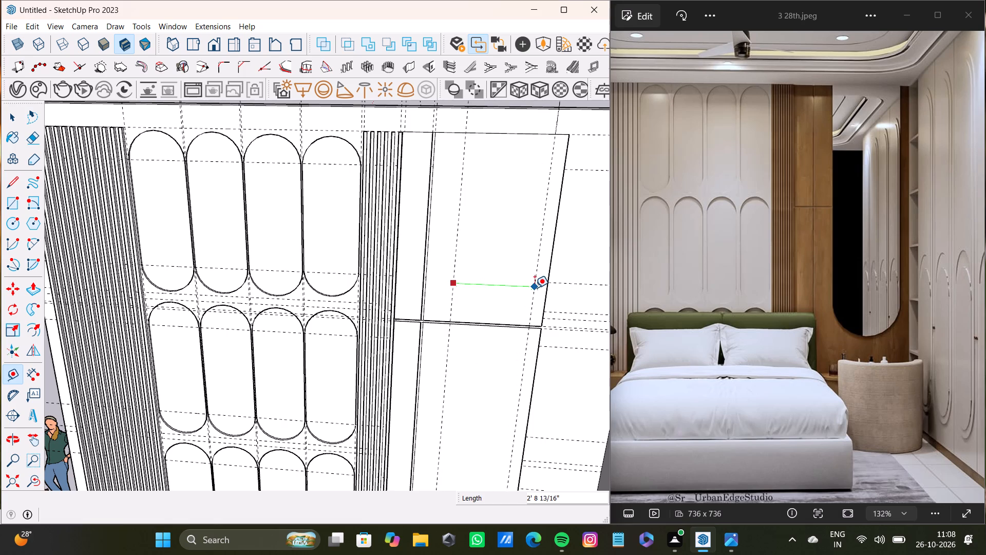
click(534, 288)
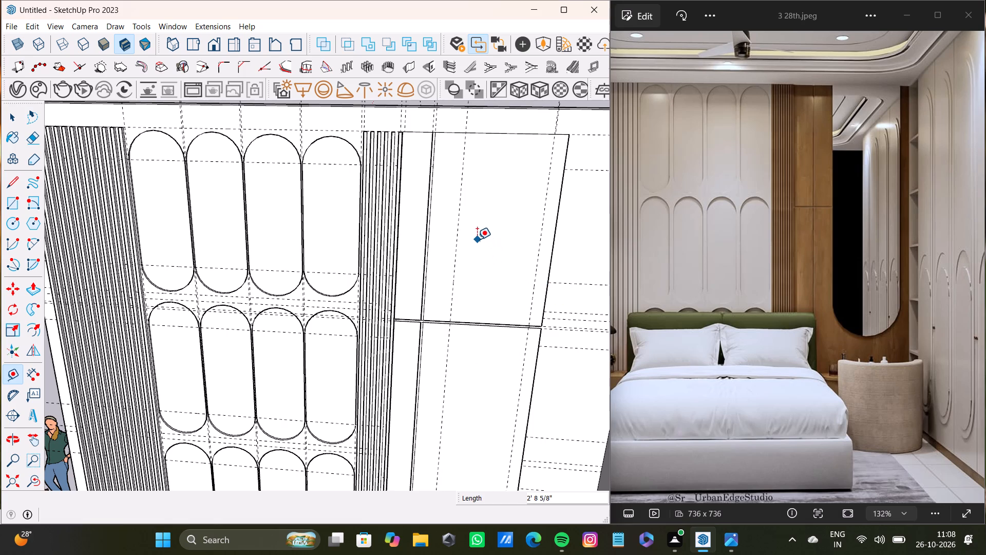
Place a horizontal guide about 13' 7/8" below the tall panel's top edge.
key(r)
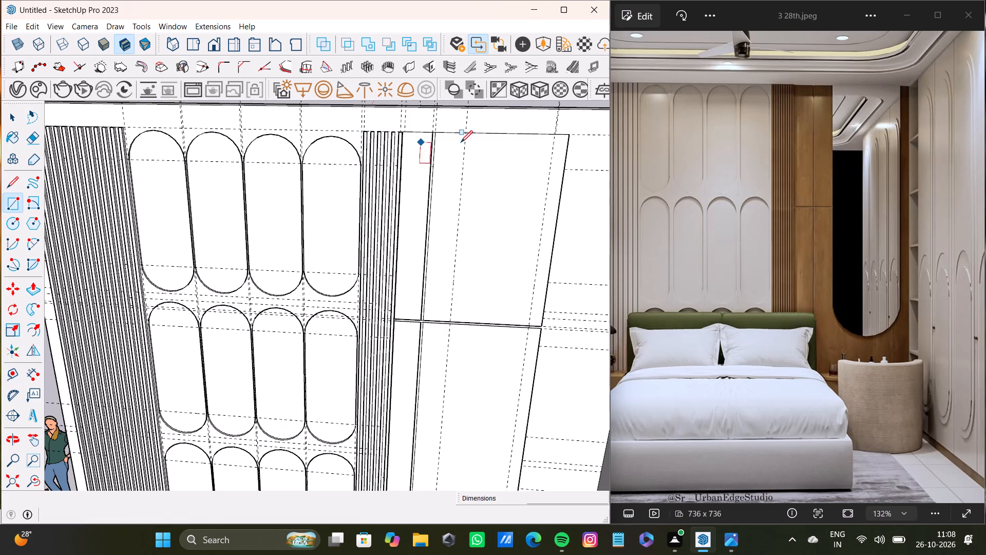
key(t)
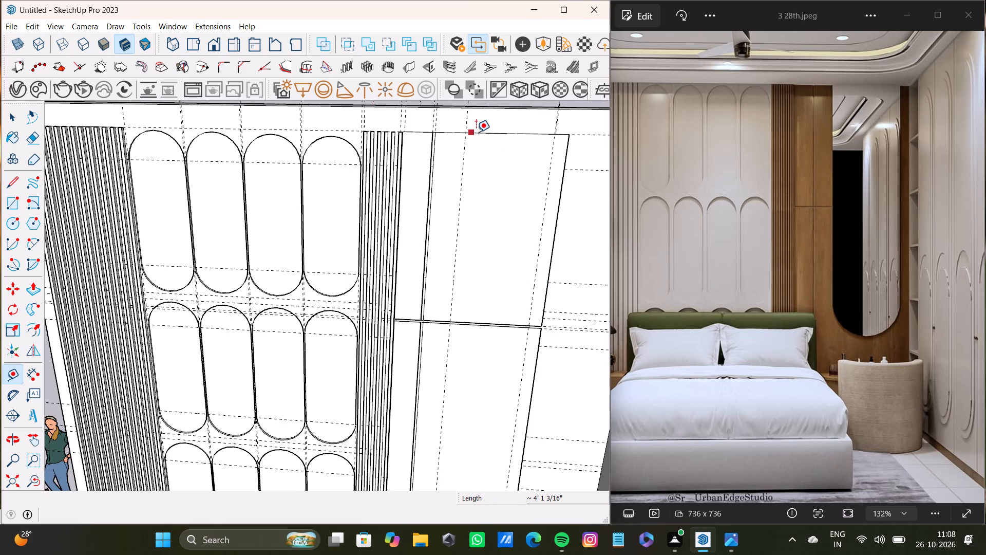
click(479, 132)
scroll(490, 335, down, 7)
middle_drag(471, 379, 483, 323)
scroll(479, 386, down, 3)
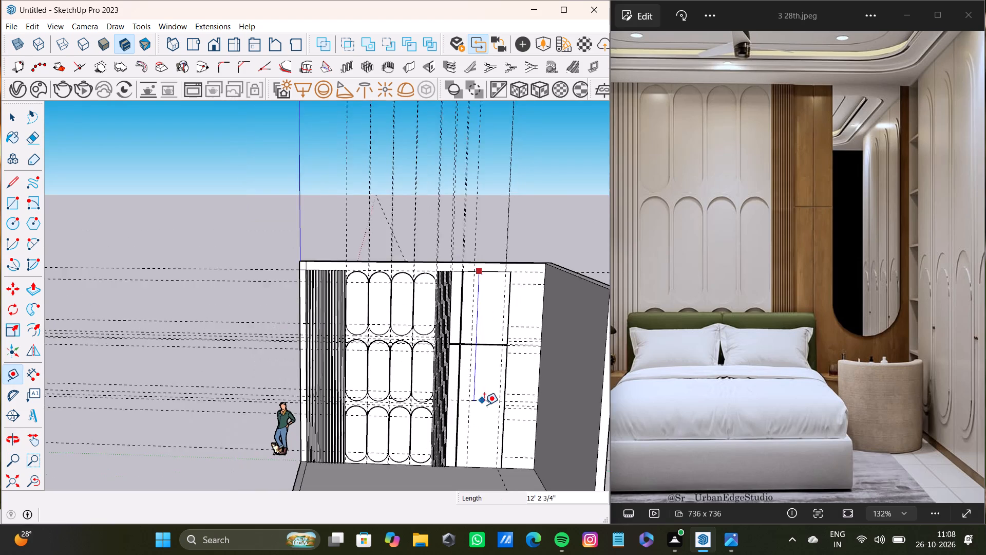
shift+middle_drag(484, 405, 471, 342)
scroll(450, 303, up, 7)
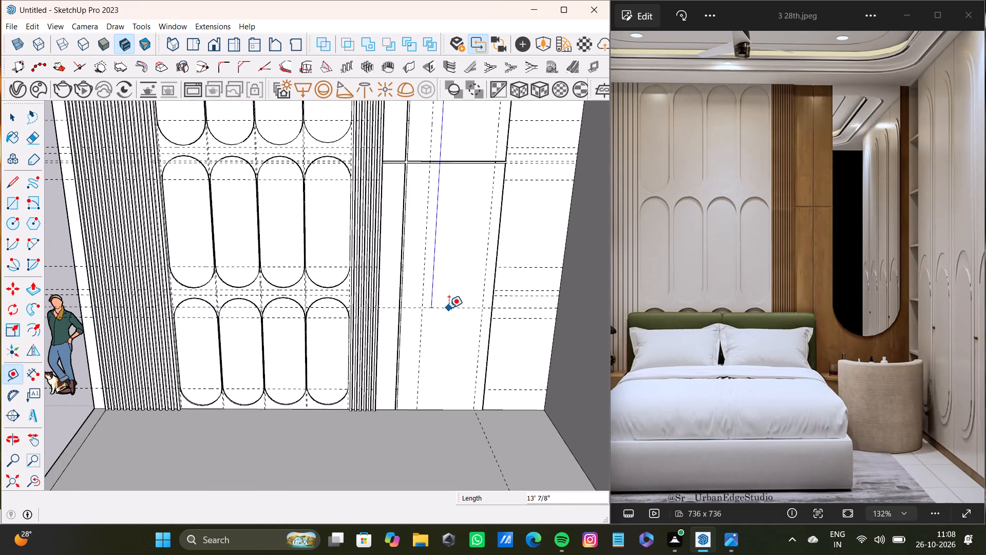
click(449, 308)
scroll(439, 277, down, 5)
shift+middle_drag(445, 256, 431, 315)
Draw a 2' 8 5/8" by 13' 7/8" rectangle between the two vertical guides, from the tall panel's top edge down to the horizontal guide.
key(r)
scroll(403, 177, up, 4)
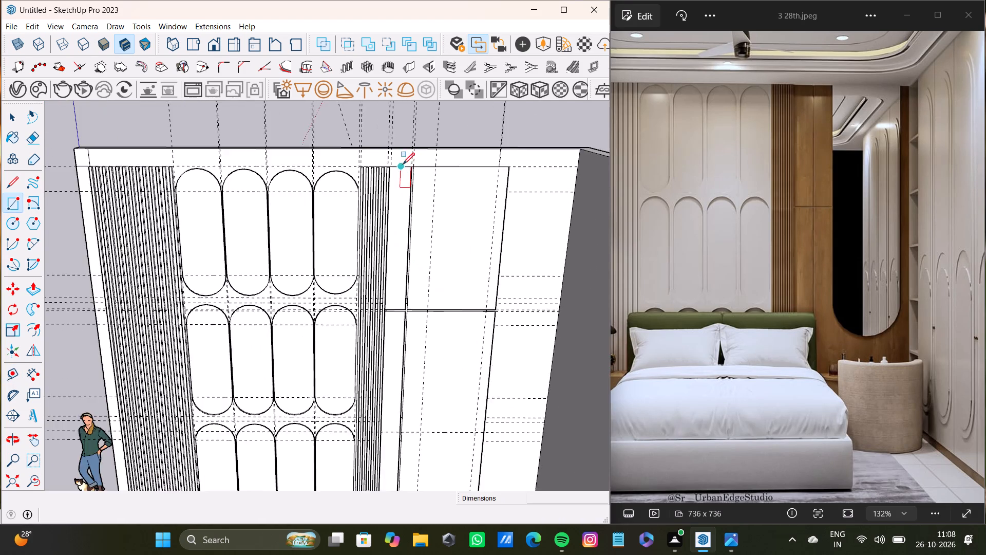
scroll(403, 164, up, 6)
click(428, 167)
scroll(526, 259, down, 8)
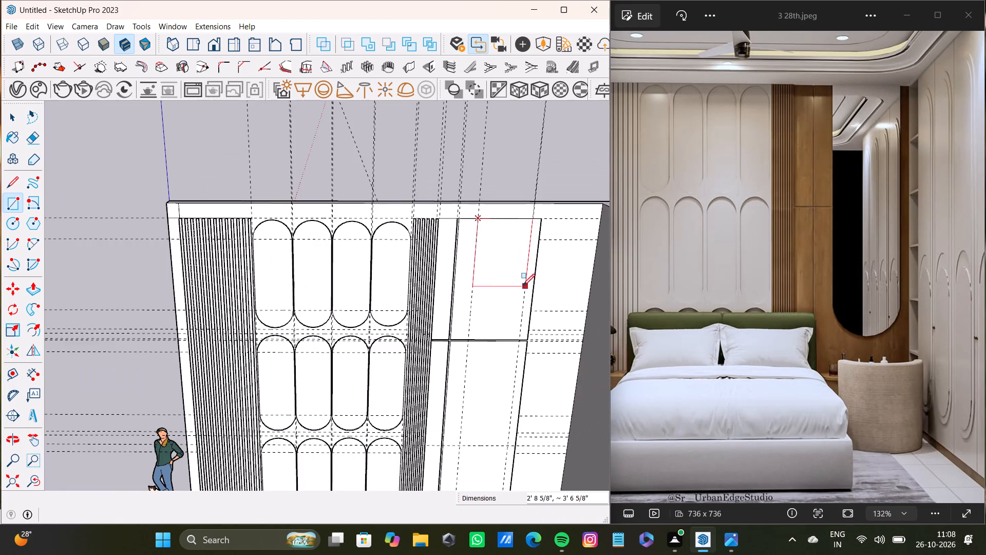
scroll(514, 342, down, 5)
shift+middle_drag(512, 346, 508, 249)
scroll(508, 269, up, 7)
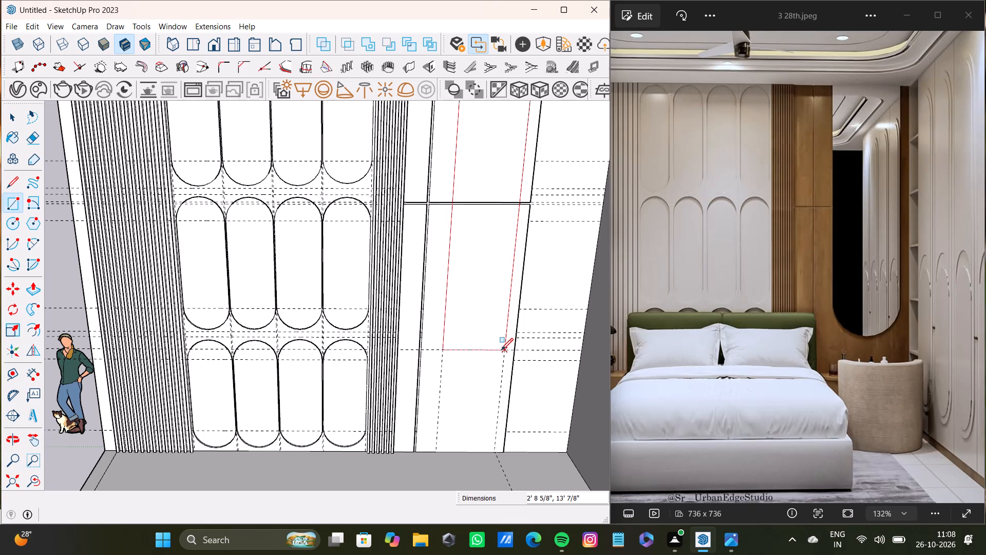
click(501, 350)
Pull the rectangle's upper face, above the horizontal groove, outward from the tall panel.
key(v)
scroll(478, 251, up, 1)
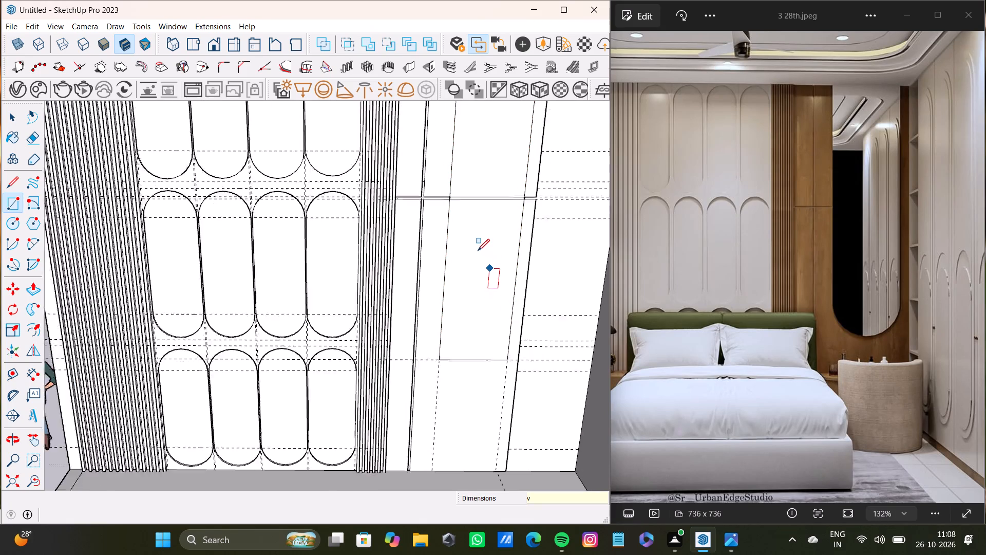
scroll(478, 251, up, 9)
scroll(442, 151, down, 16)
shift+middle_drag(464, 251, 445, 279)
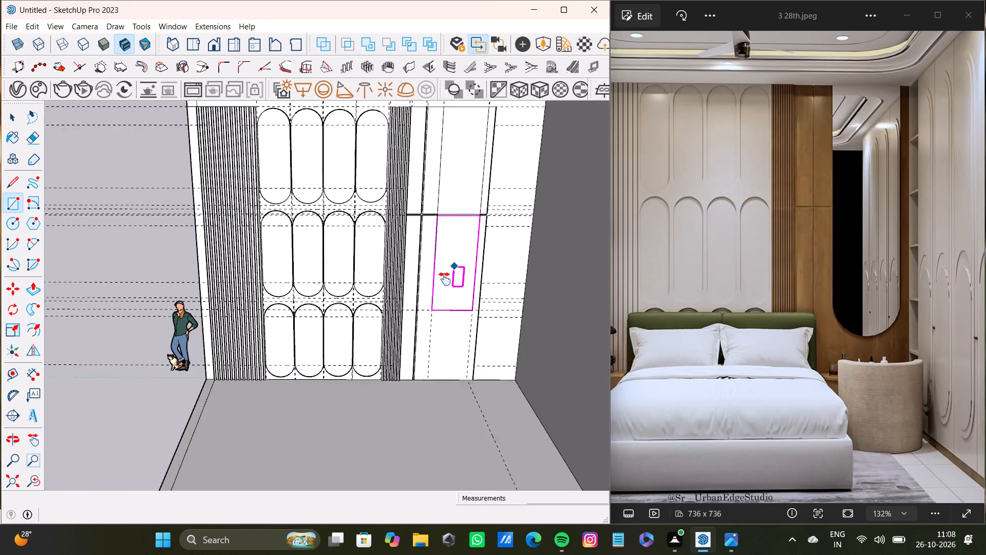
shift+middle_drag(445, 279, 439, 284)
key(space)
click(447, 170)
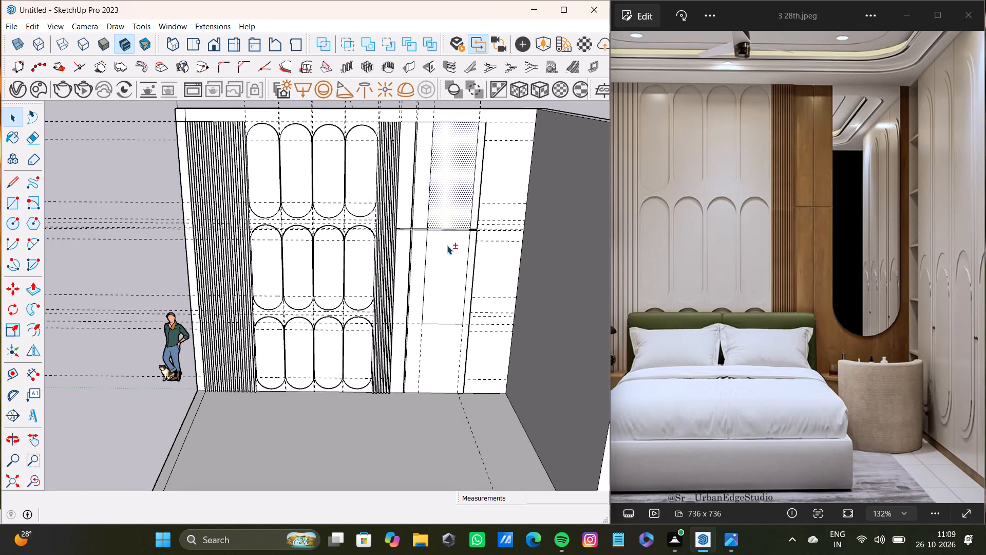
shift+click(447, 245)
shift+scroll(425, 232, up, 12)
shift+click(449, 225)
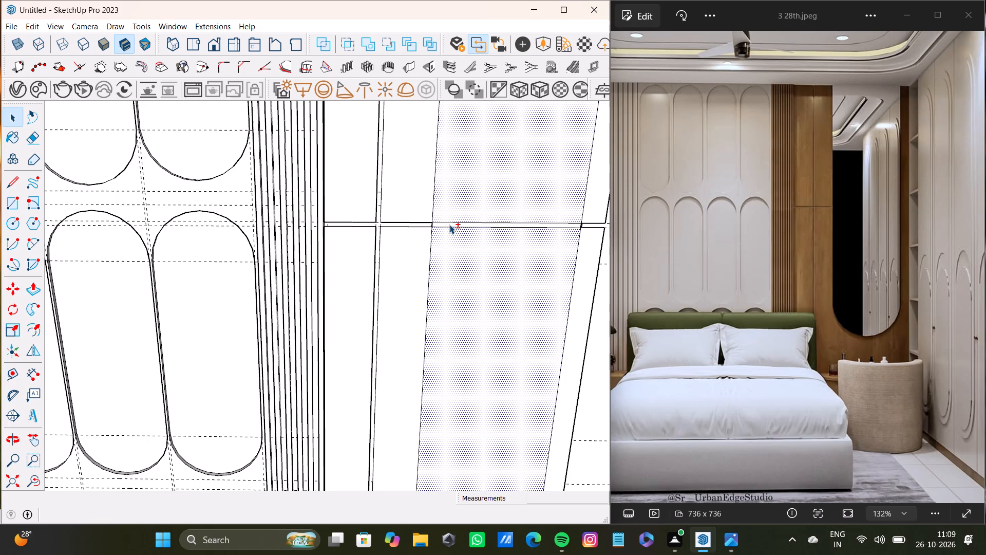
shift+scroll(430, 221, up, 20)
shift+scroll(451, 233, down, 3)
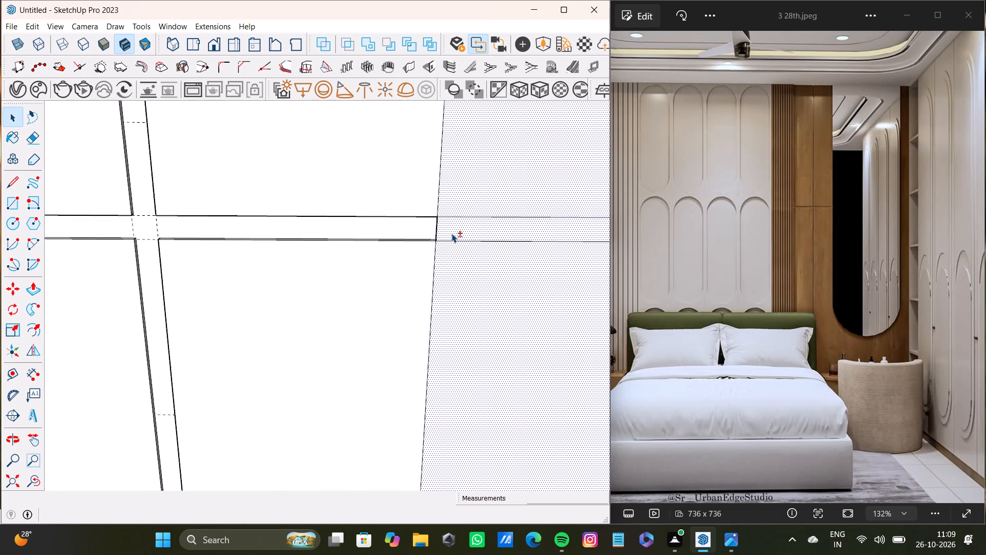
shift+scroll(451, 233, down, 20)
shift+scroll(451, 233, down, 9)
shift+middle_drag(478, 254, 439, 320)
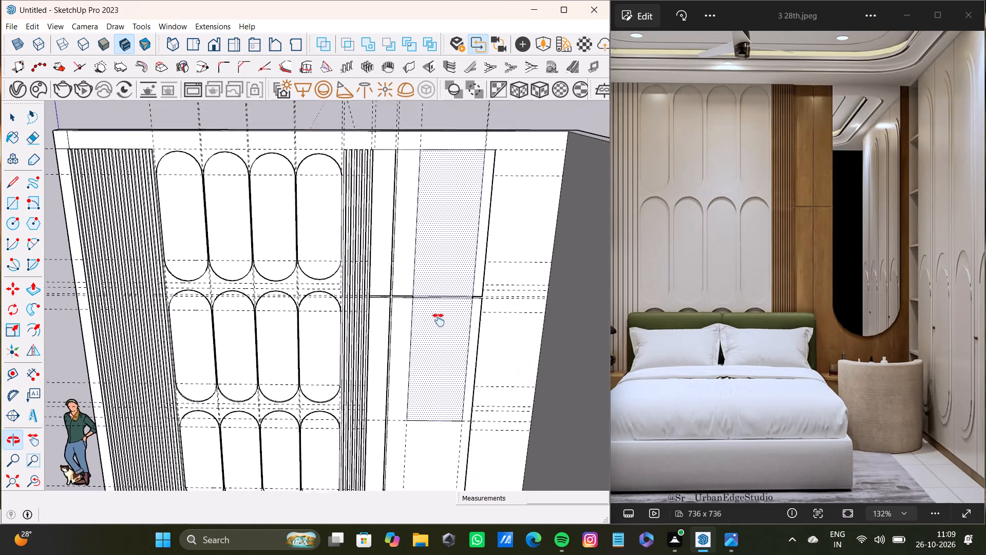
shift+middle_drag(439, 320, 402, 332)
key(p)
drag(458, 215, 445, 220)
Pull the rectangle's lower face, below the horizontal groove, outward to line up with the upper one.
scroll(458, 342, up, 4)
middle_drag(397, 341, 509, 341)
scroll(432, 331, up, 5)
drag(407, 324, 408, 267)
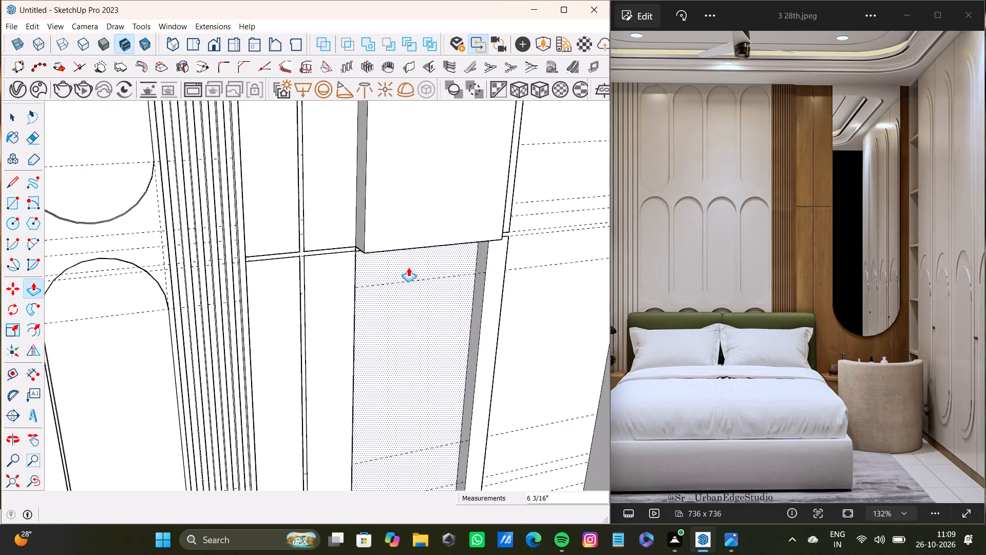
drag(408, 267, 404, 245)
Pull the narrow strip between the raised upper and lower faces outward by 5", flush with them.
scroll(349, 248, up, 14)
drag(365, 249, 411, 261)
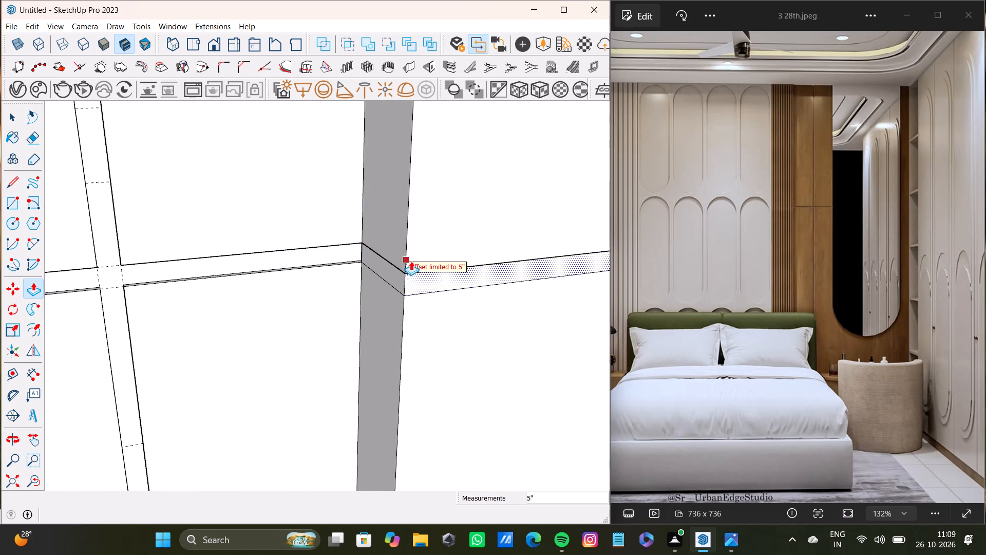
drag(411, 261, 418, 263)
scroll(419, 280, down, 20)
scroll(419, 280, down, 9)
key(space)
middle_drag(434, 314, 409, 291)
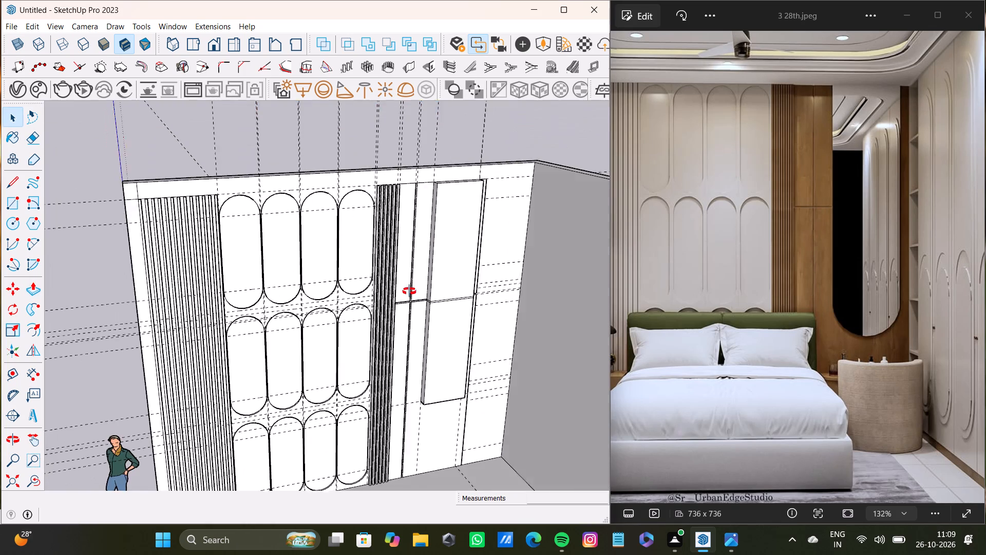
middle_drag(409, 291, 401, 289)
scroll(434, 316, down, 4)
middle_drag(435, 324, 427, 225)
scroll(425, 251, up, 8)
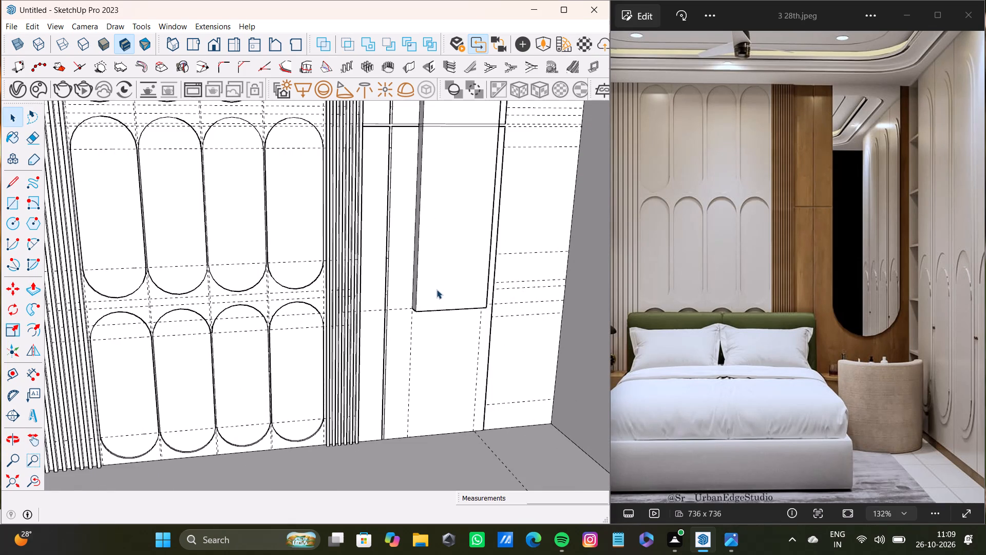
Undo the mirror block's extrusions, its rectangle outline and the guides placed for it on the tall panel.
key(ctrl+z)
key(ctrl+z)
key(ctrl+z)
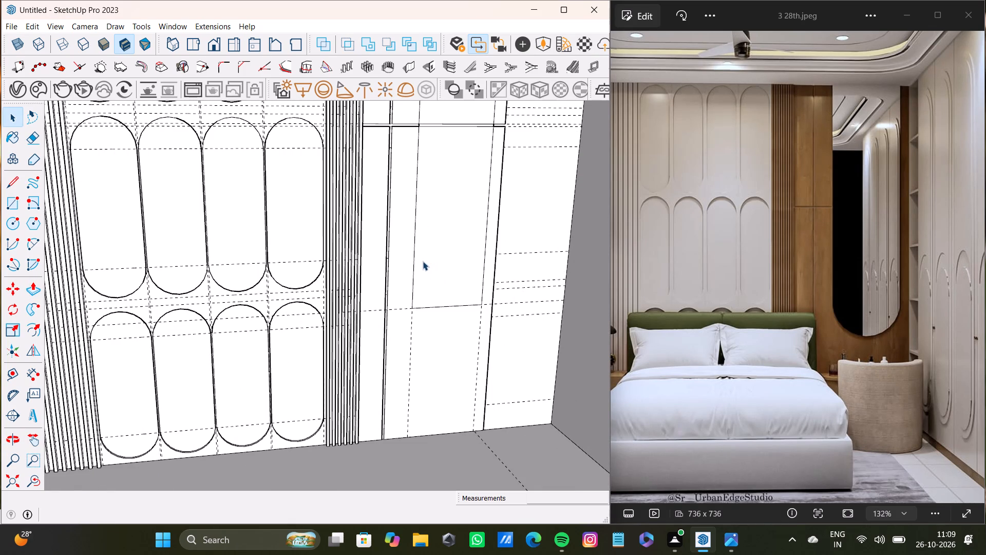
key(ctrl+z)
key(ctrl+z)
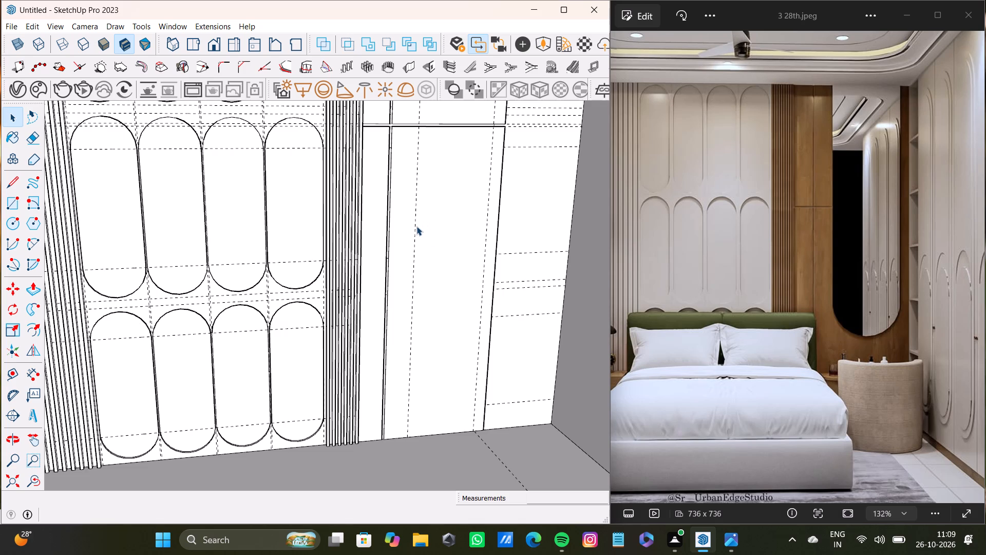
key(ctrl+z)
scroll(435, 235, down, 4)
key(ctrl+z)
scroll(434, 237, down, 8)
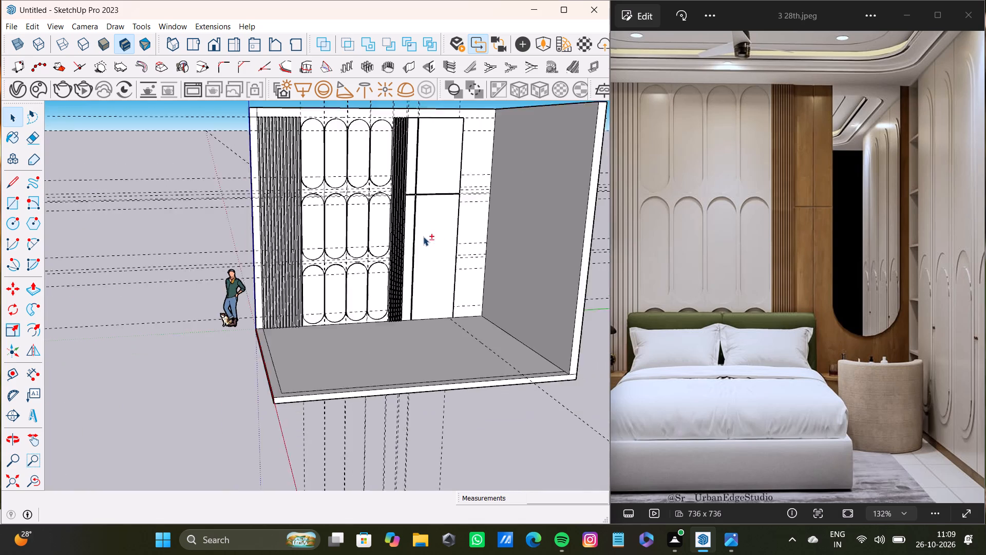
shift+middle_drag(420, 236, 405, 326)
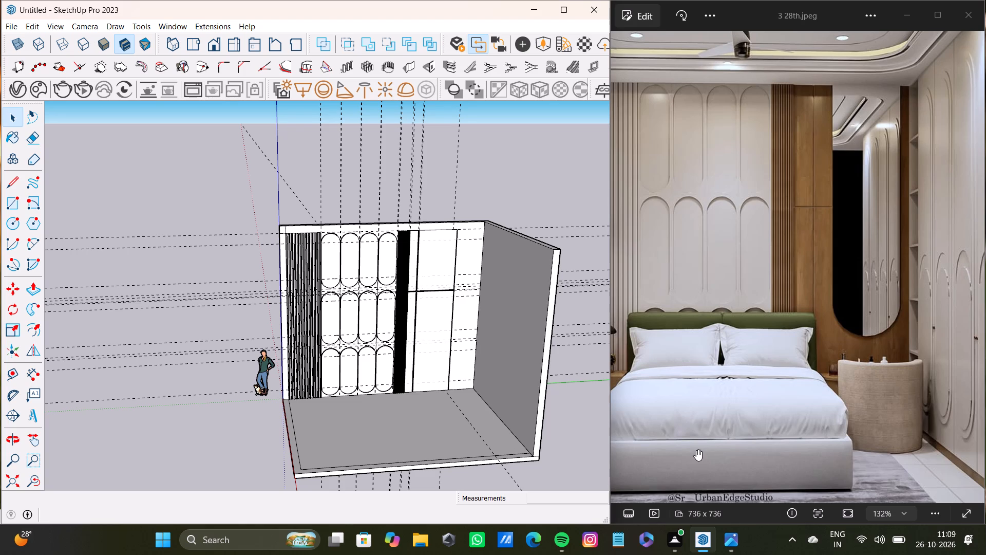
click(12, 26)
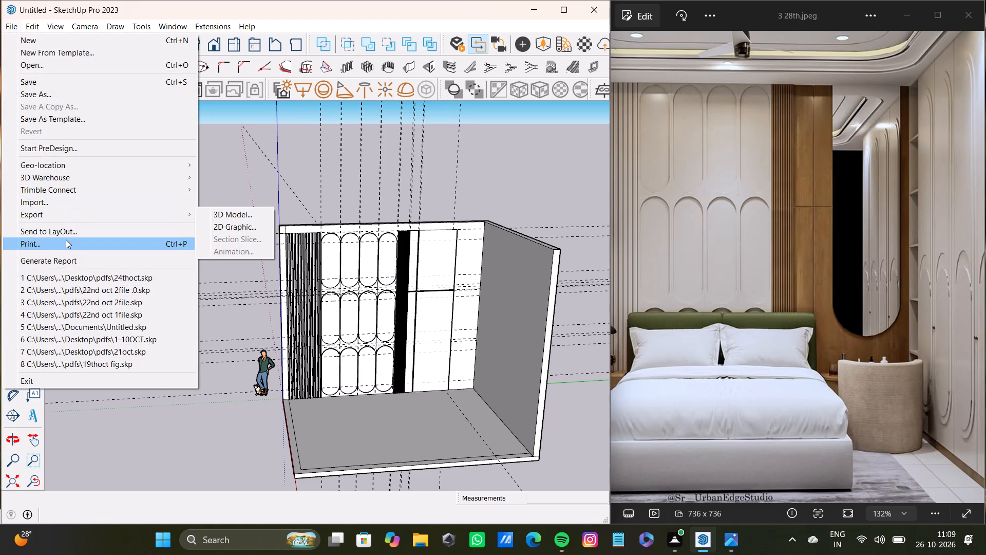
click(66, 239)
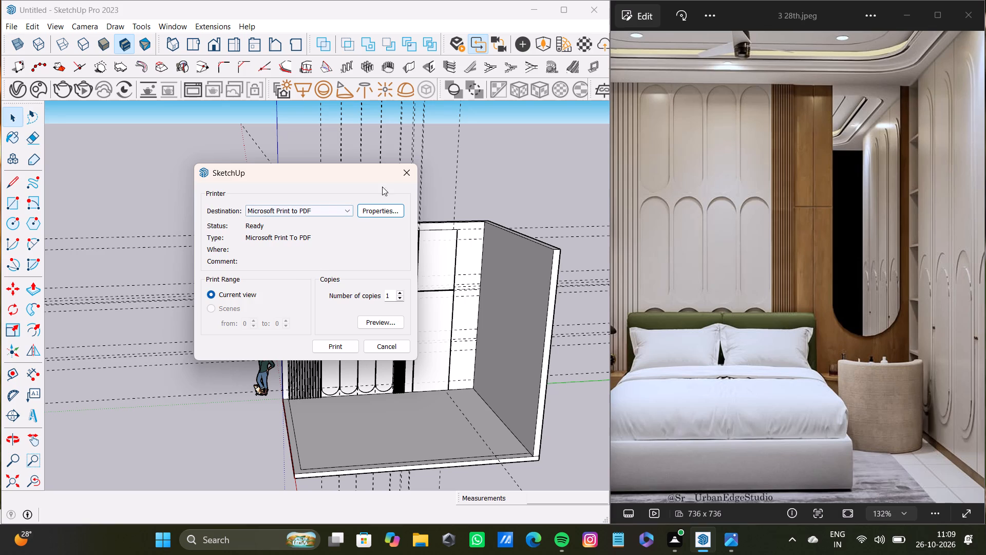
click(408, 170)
Save the model as a SketchUp file named "26th oct" in the pdfs folder on the Desktop.
click(11, 31)
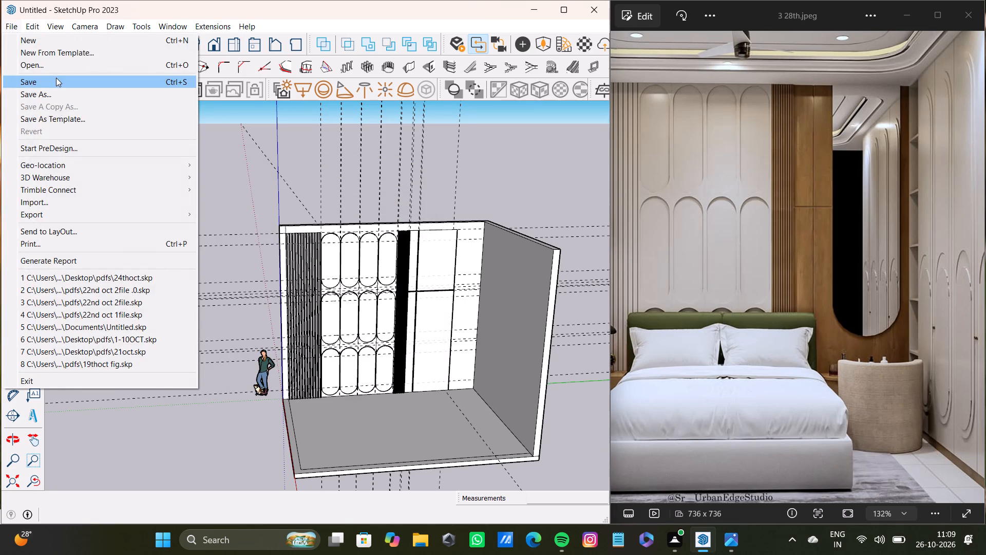
click(56, 77)
scroll(61, 162, down, 2)
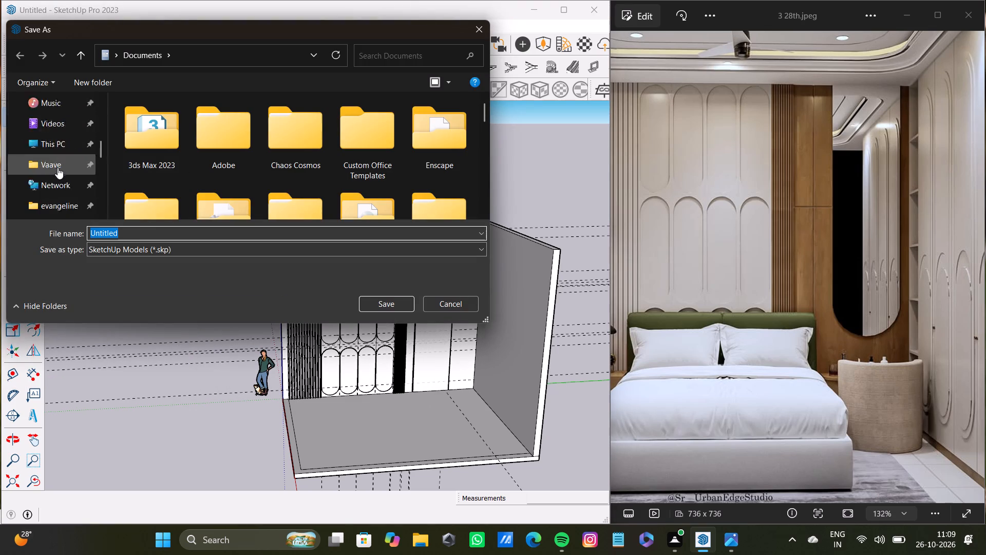
scroll(58, 168, down, 6)
click(66, 104)
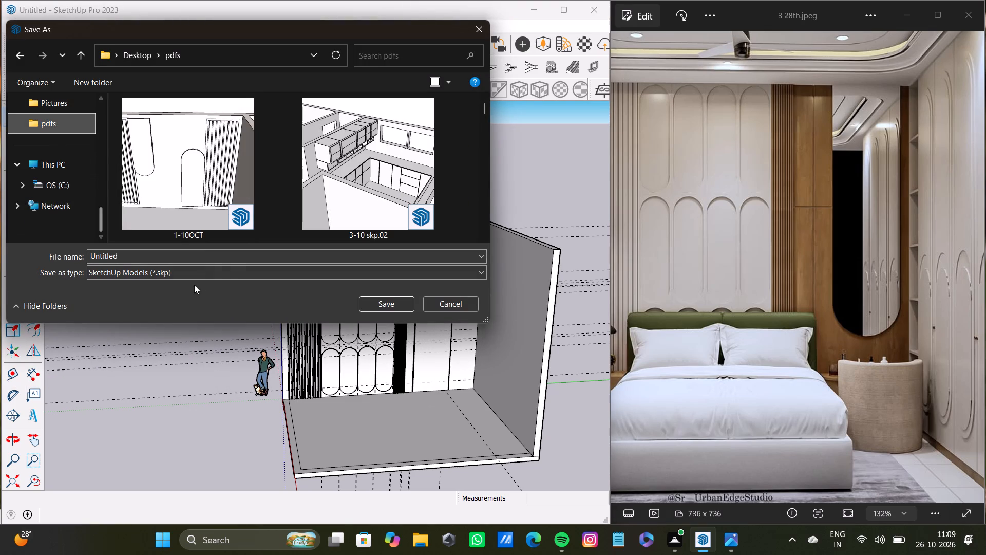
click(206, 259)
key(BackSpace)
key(2)
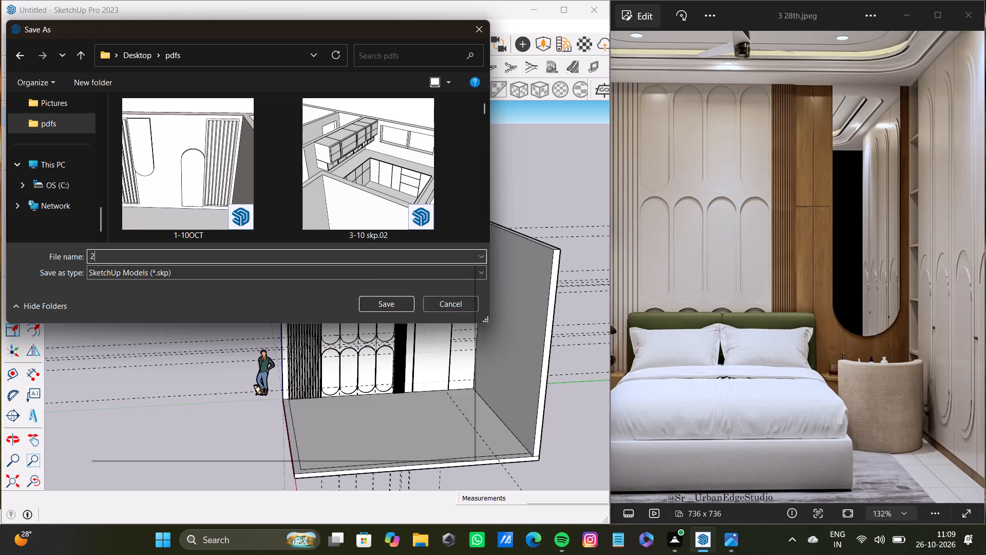
key(8)
key(BackSpace)
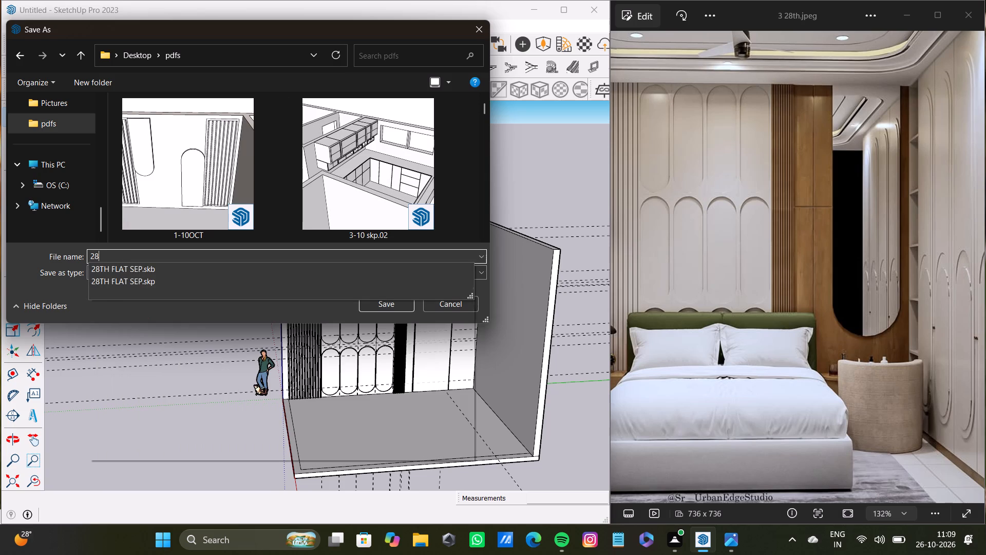
key(6)
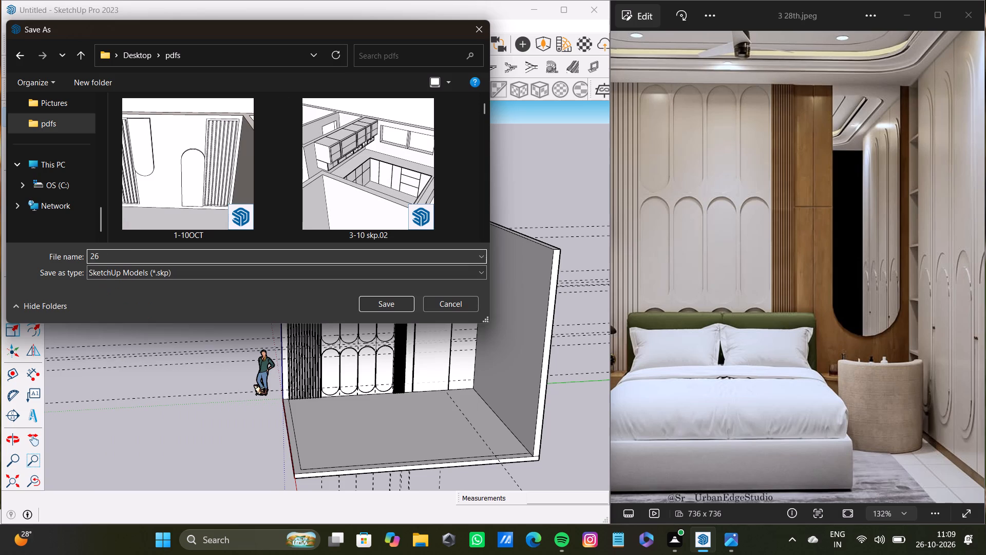
text(th)
key(space)
text(oct)
key(space)
key(Return)
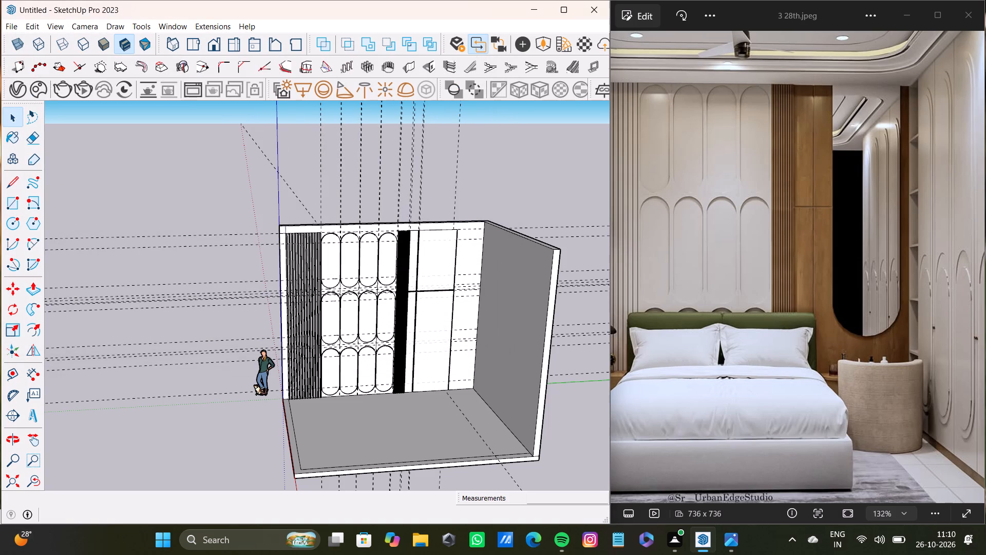
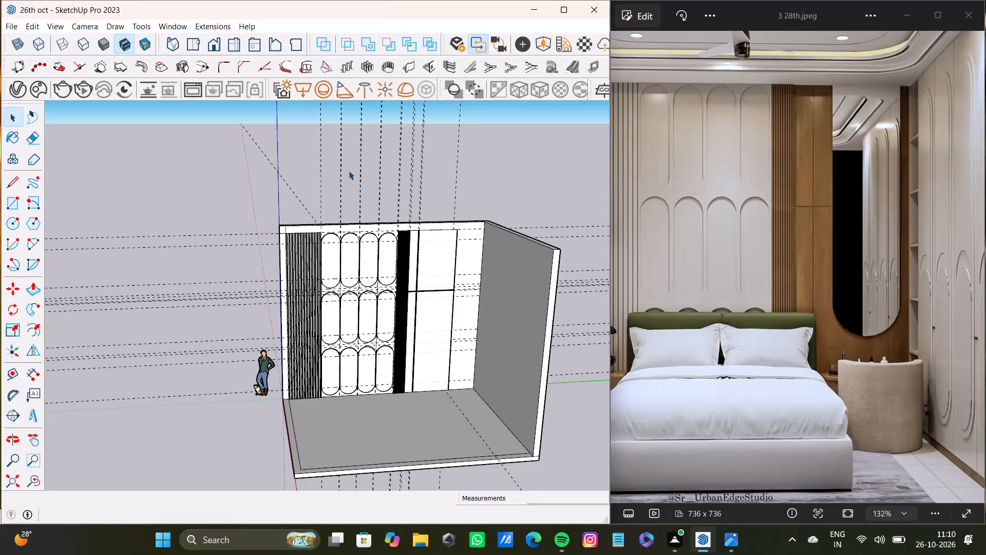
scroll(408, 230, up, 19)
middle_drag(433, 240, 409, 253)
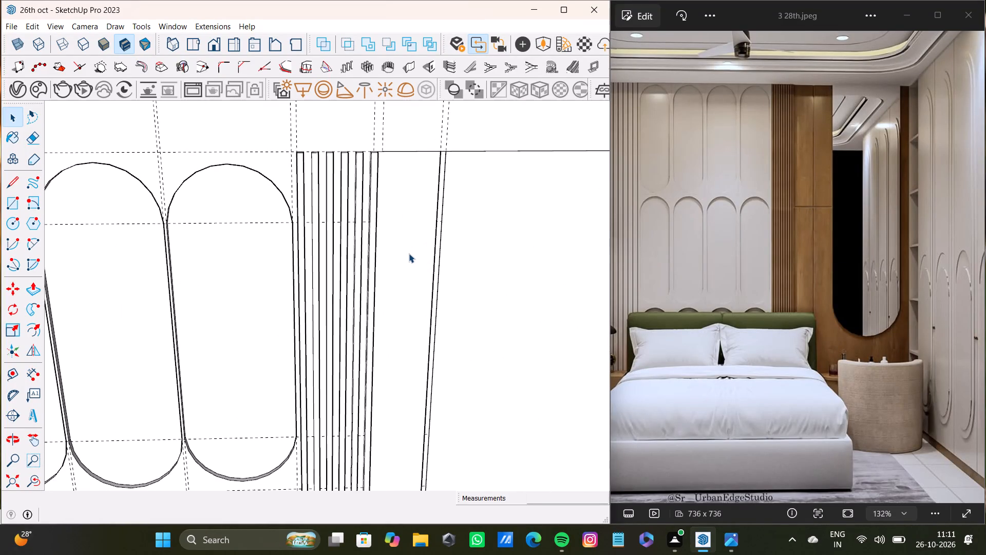
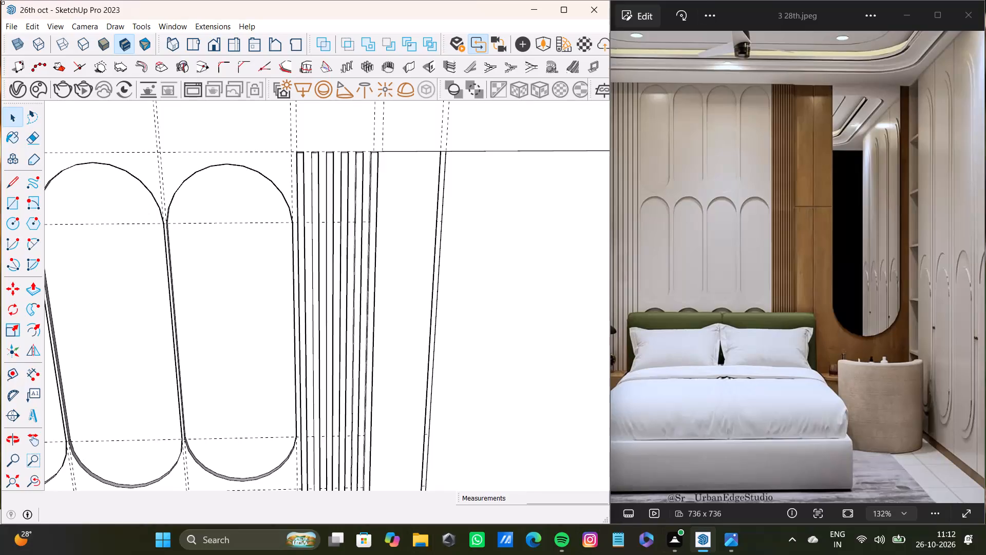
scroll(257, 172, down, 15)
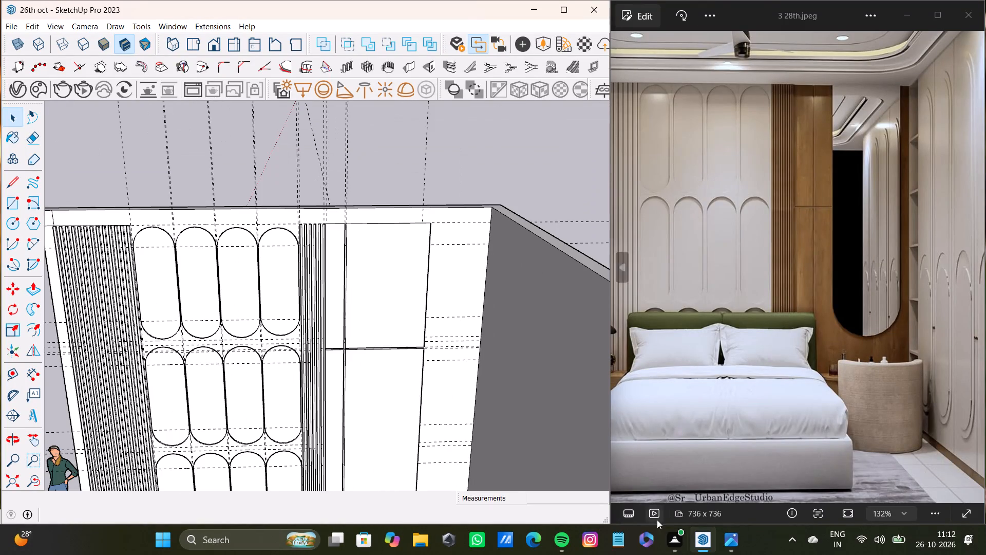
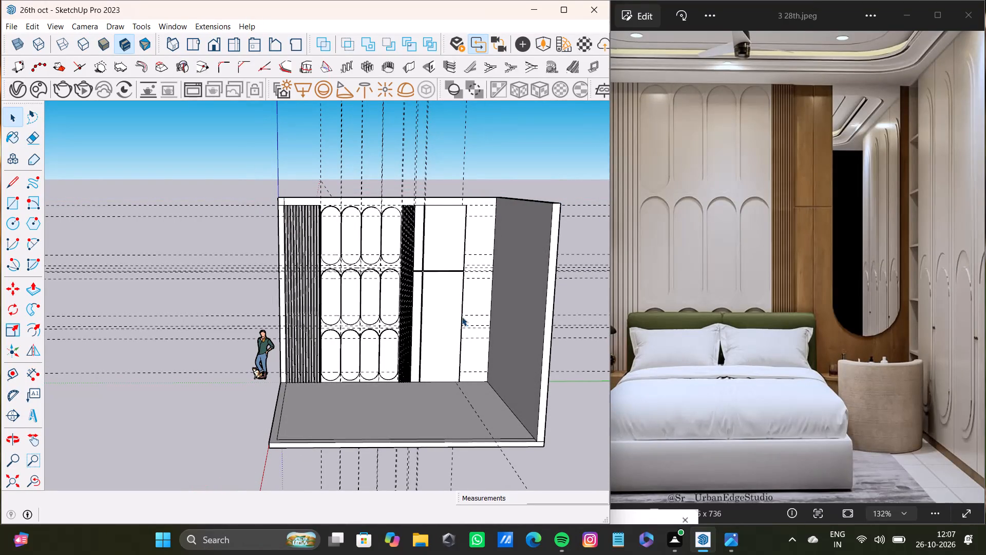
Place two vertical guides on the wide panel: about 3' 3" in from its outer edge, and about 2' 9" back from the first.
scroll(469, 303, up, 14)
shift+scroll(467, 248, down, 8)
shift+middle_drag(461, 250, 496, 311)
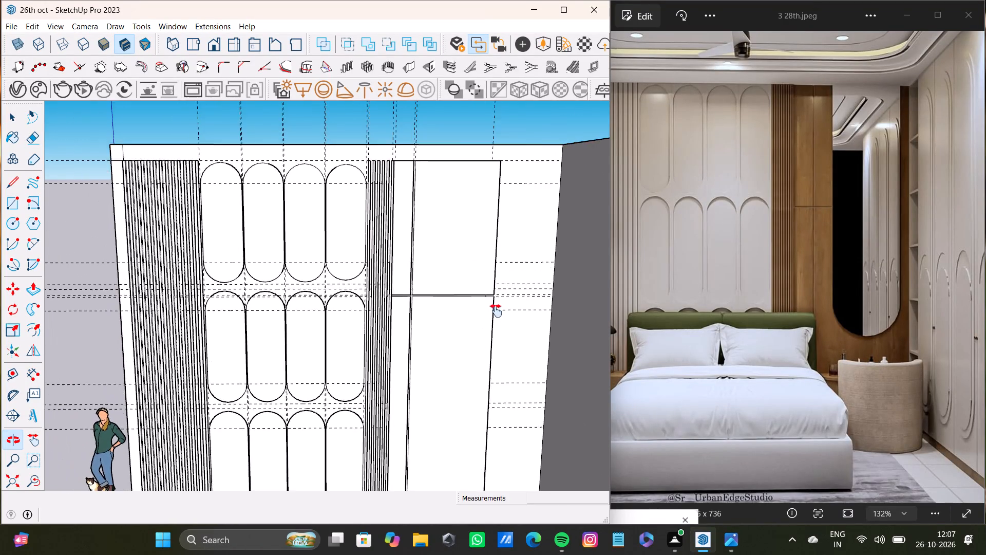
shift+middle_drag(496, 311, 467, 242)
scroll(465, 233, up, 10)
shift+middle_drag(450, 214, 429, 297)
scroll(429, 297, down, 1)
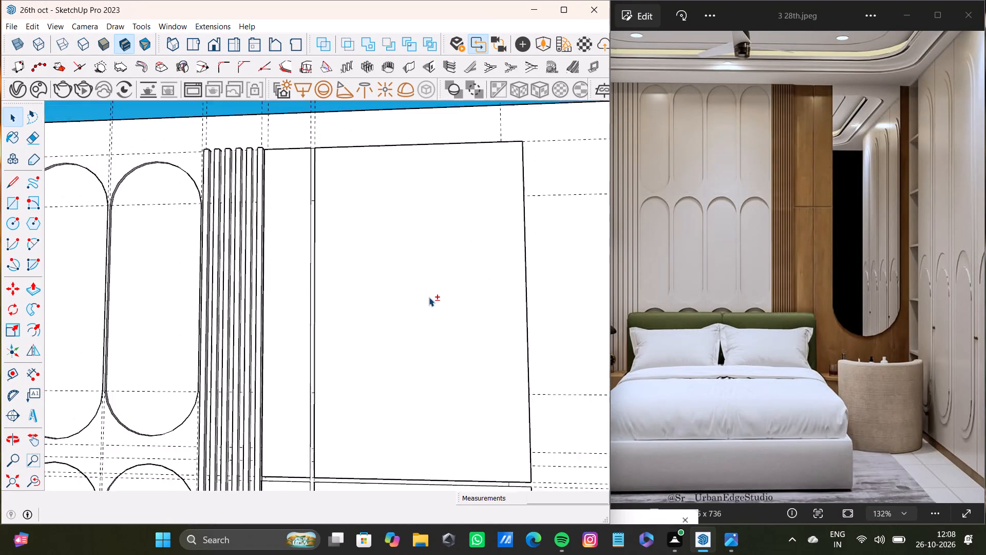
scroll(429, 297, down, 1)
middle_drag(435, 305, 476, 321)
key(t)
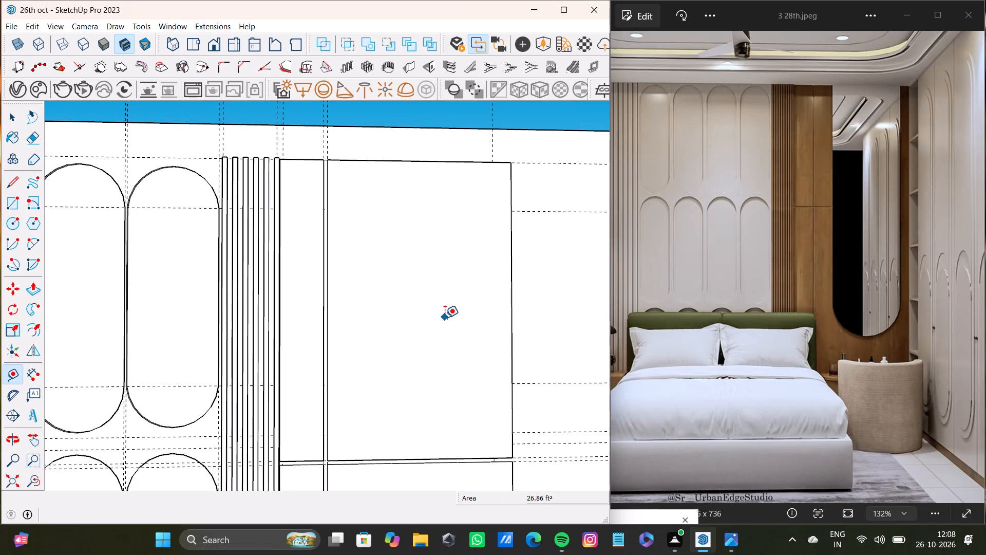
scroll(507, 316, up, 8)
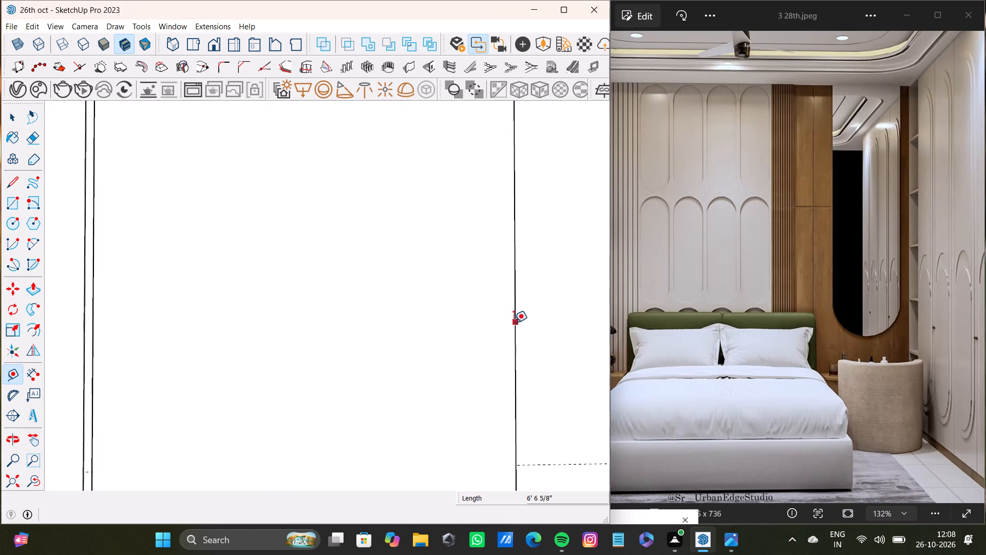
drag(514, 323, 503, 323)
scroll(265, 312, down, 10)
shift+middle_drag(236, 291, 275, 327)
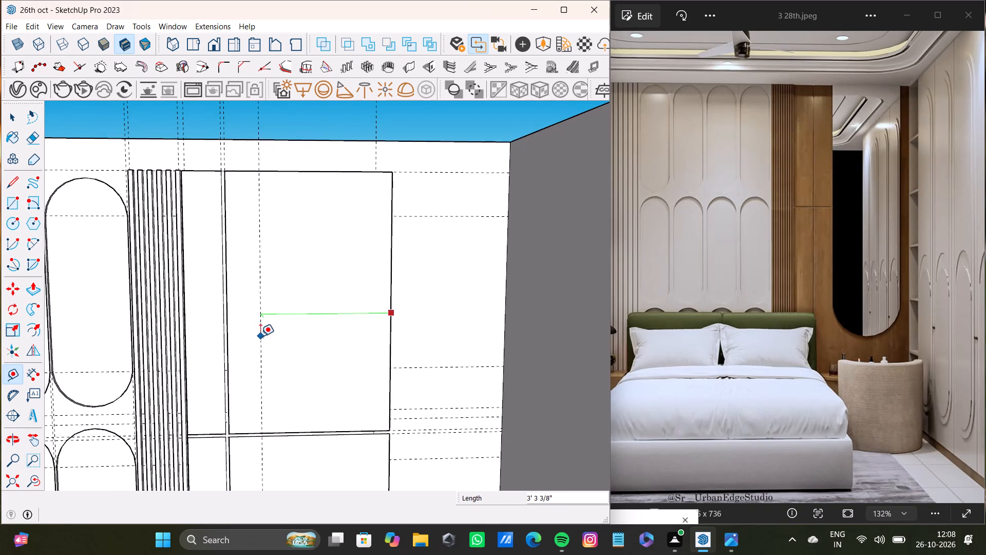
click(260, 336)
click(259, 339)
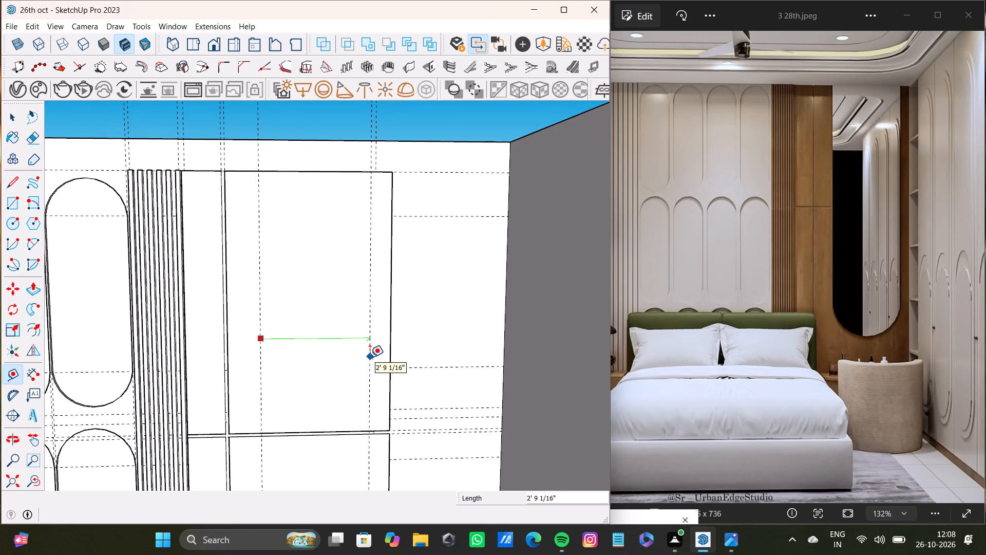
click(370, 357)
Examine the guide layout on the tall panel against the full bedroom reference photo.
scroll(340, 353, down, 9)
shift+middle_drag(334, 335, 285, 248)
scroll(285, 263, up, 11)
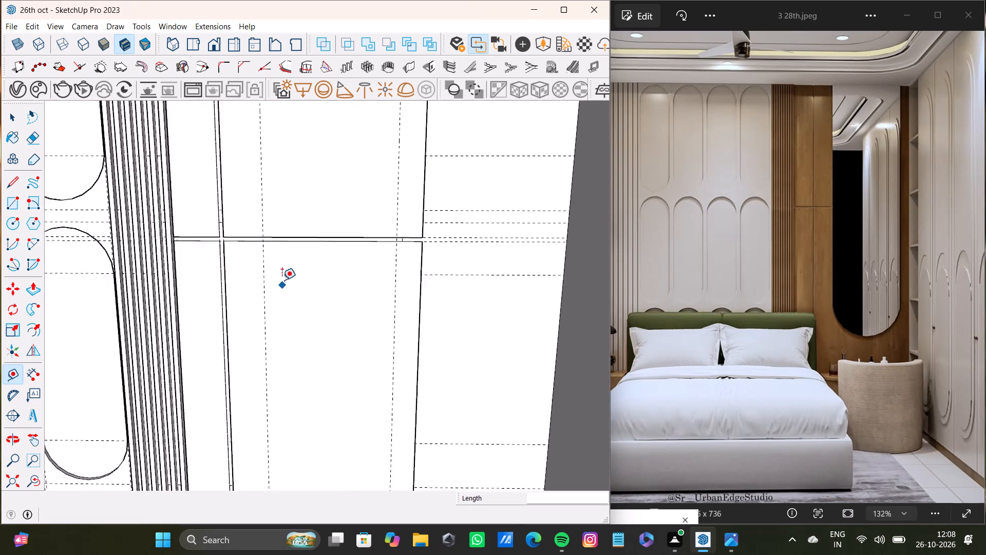
scroll(282, 280, up, 13)
middle_drag(330, 225, 195, 191)
scroll(287, 226, down, 14)
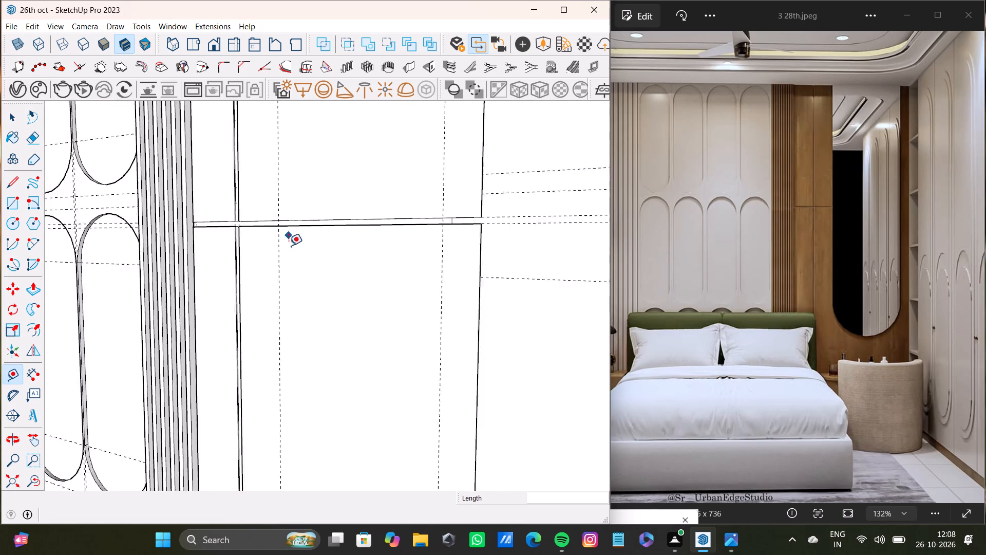
middle_drag(306, 260, 392, 257)
click(37, 475)
click(22, 477)
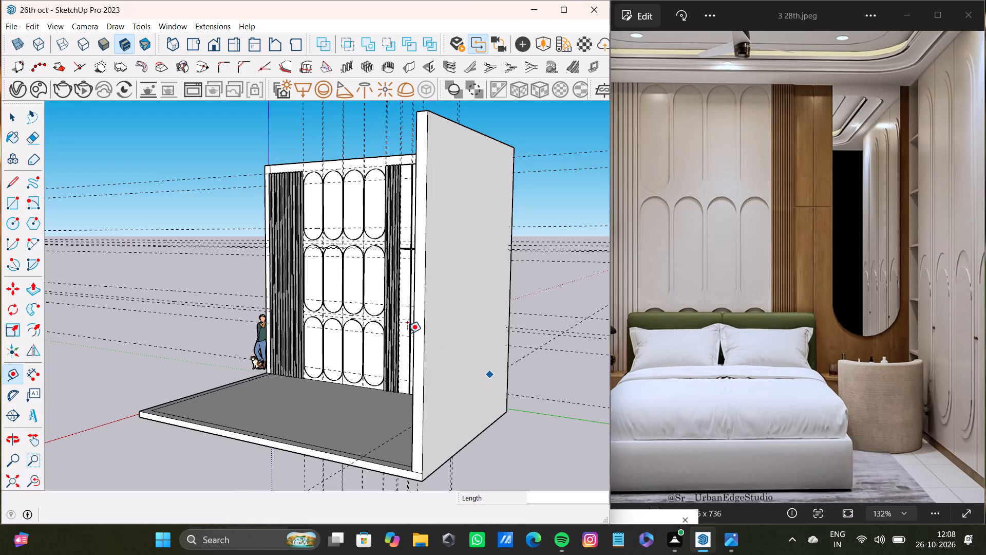
scroll(392, 334, up, 7)
middle_drag(391, 327, 511, 346)
scroll(600, 319, down, 12)
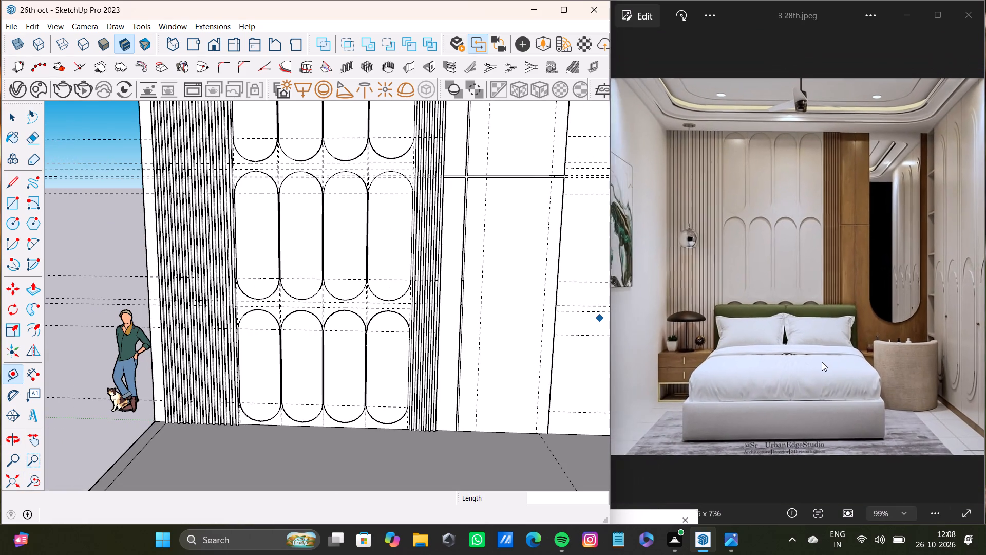
scroll(822, 362, down, 6)
scroll(477, 257, up, 10)
shift+middle_drag(479, 256, 434, 287)
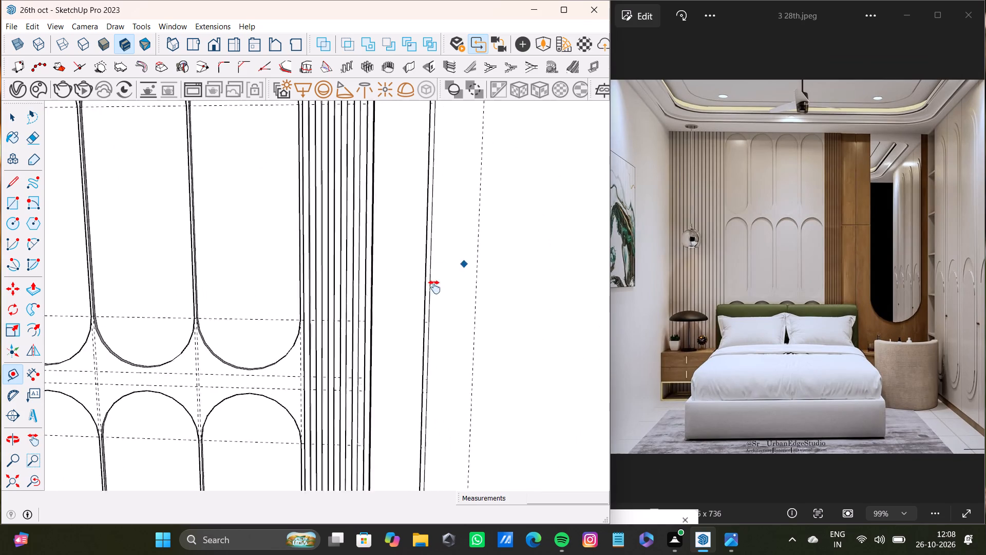
shift+middle_drag(434, 287, 345, 380)
scroll(350, 375, down, 6)
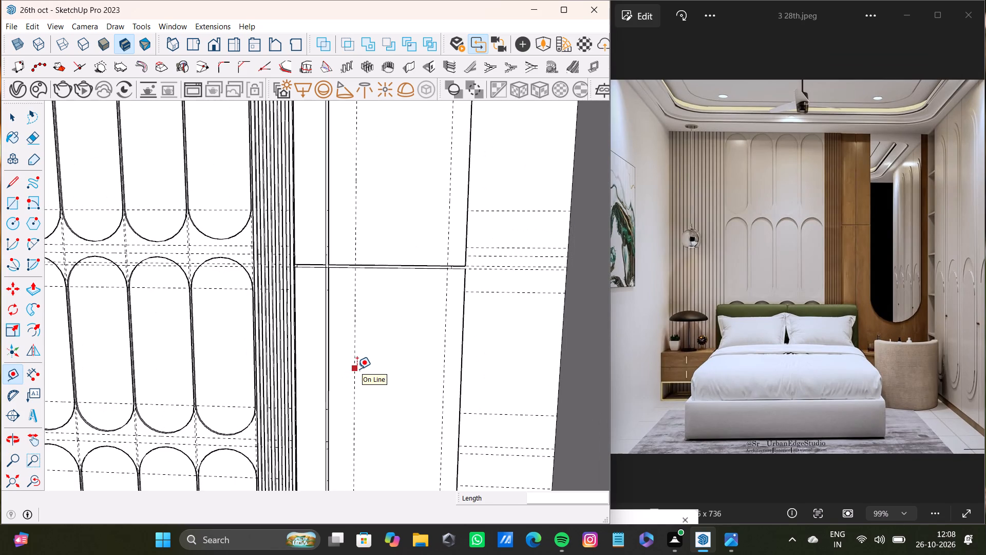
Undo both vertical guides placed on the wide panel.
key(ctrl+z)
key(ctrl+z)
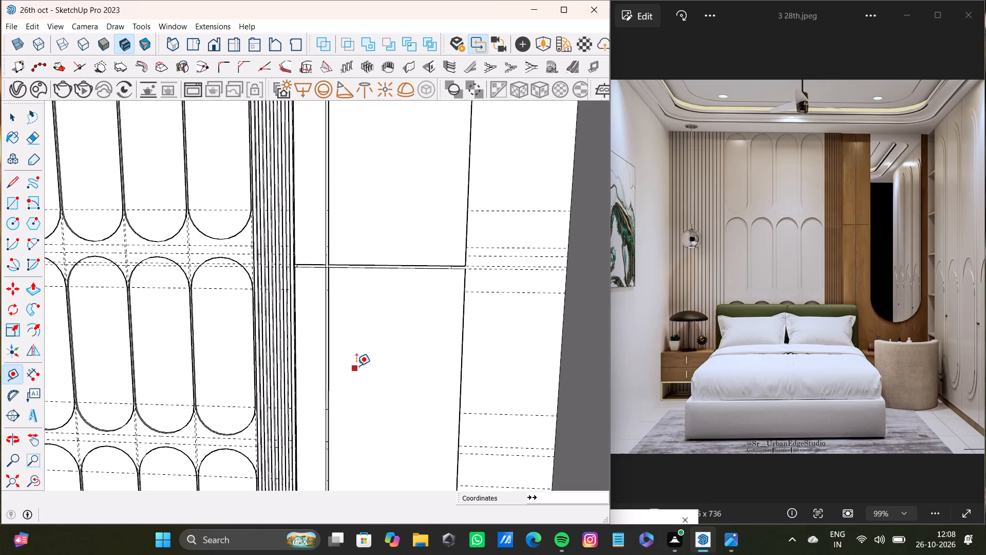
Select the front faces and edges of all four sections of the grooved tall panel.
scroll(361, 279, down, 13)
middle_drag(362, 277, 407, 304)
scroll(372, 279, up, 1)
key(space)
scroll(387, 252, up, 12)
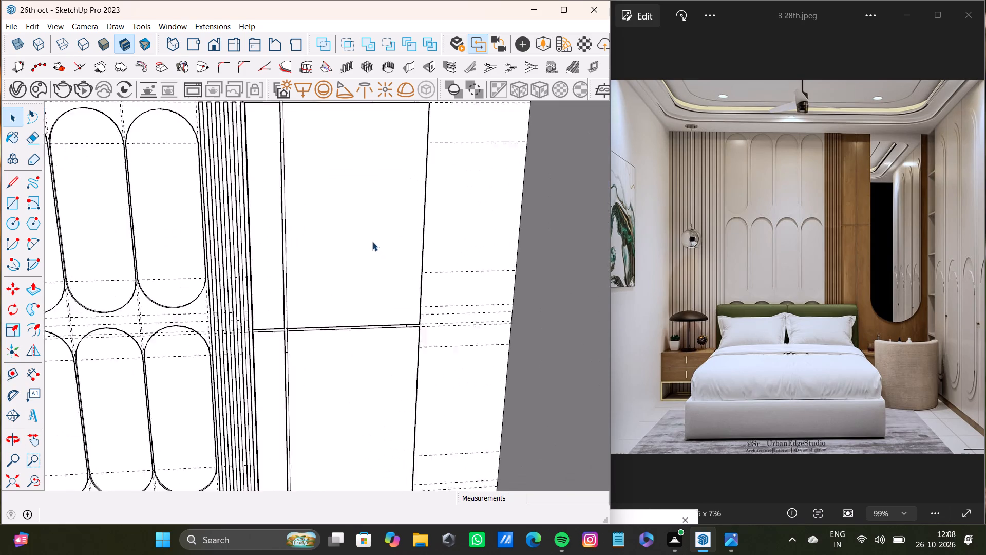
double_click(372, 242)
shift+double_click(253, 299)
shift+double_click(256, 363)
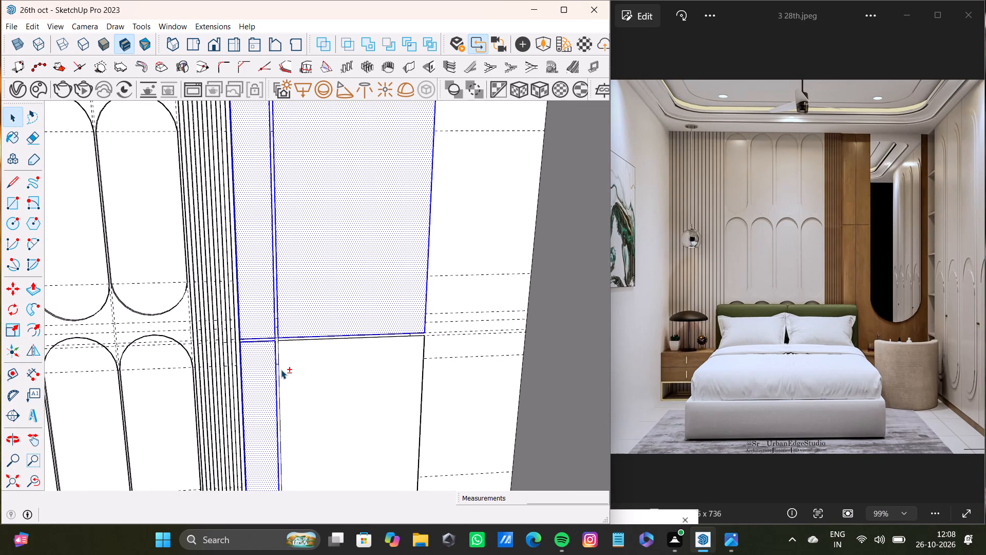
shift+double_click(285, 369)
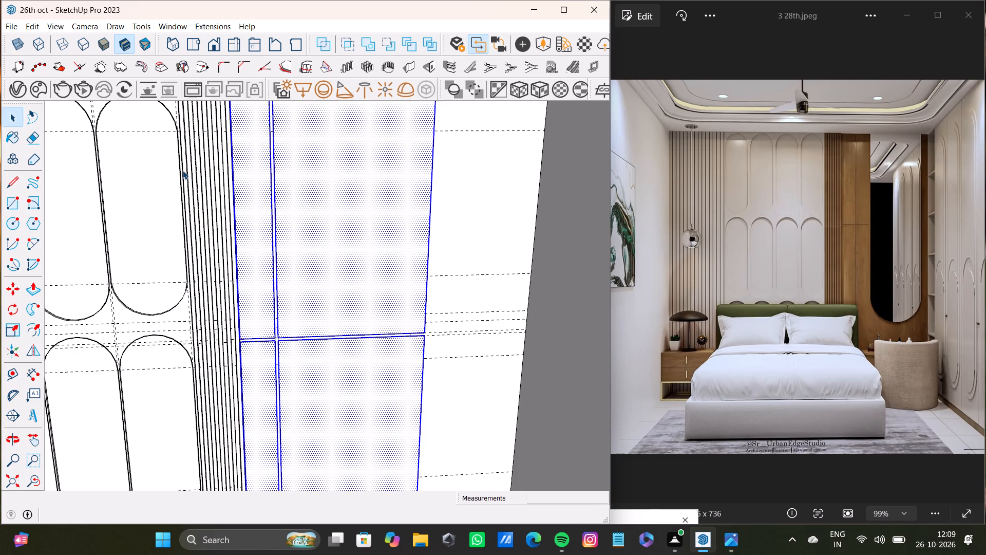
Add the two wide sections' outer side faces and their thickness faces along the horizontal groove to the selection.
scroll(0, 242, up, 2)
scroll(0, 235, down, 6)
scroll(304, 264, up, 8)
scroll(423, 342, up, 20)
scroll(423, 342, up, 8)
middle_drag(479, 346, 289, 389)
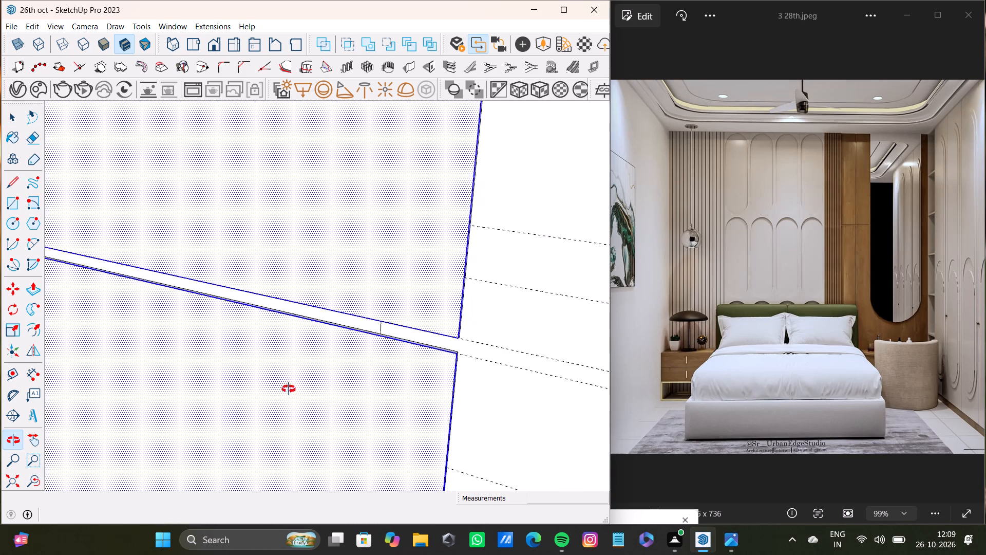
middle_drag(289, 389, 266, 391)
scroll(420, 384, up, 15)
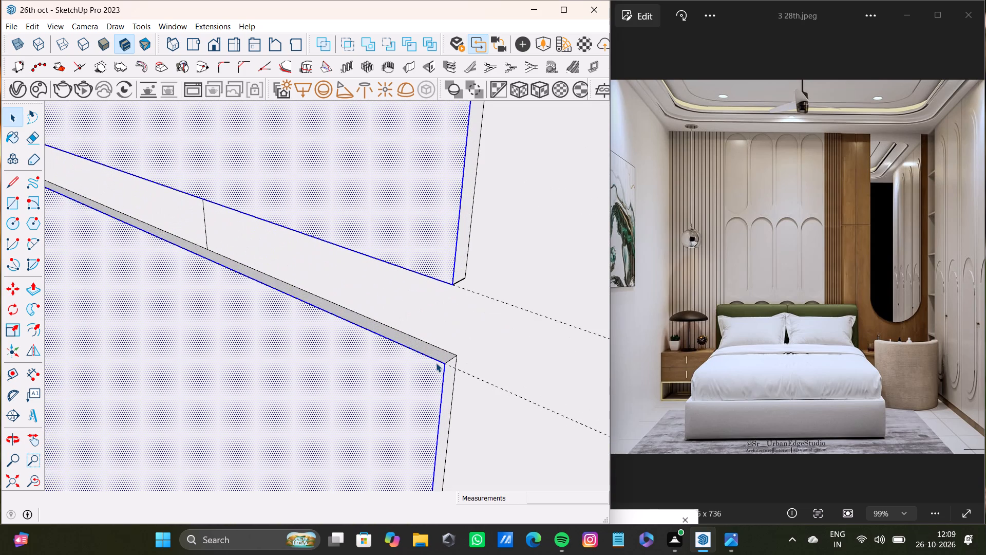
scroll(436, 363, up, 13)
shift+double_click(457, 356)
shift+double_click(480, 399)
shift+scroll(466, 399, down, 4)
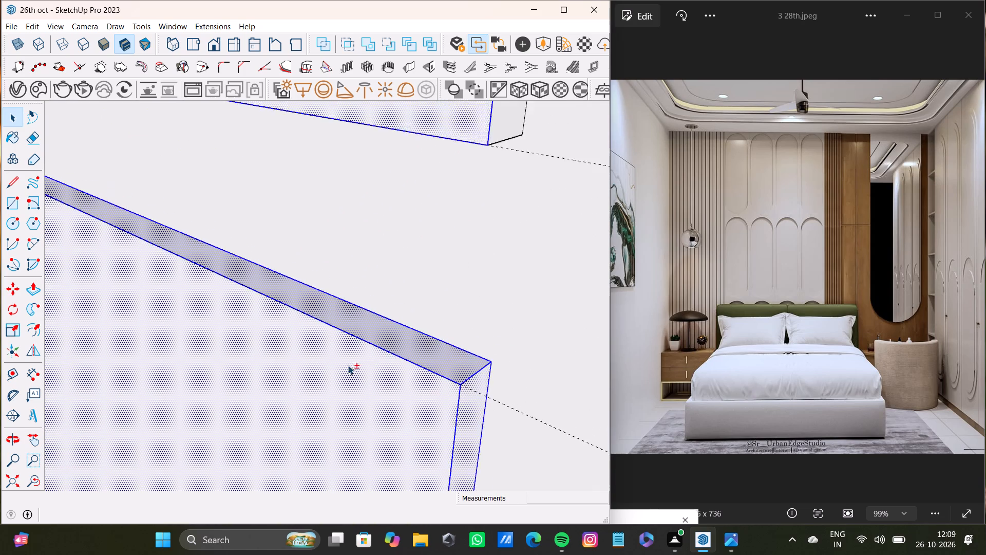
shift+scroll(348, 365, down, 20)
shift+scroll(354, 348, up, 13)
shift+double_click(364, 318)
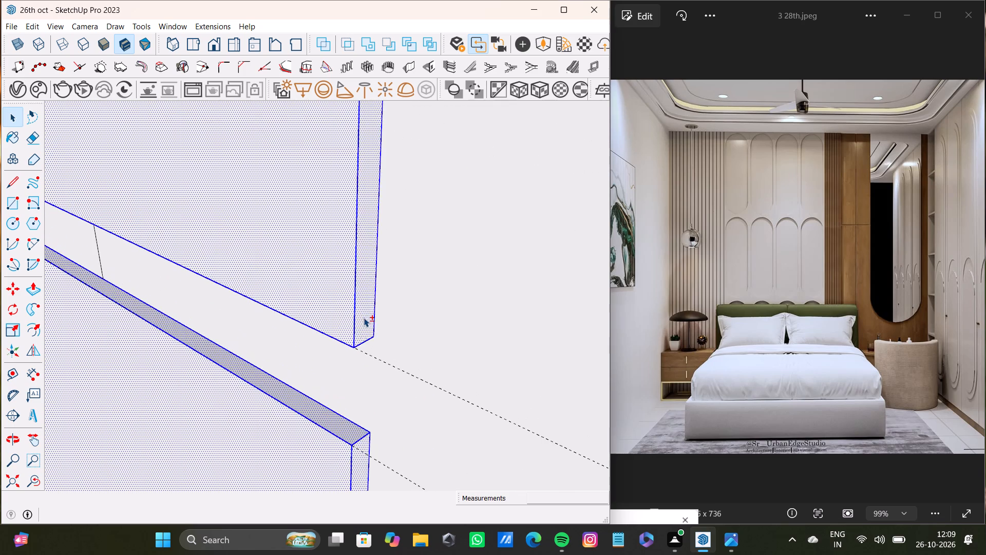
scroll(352, 356, down, 5)
scroll(352, 356, up, 1)
middle_drag(352, 356, 402, 174)
scroll(356, 257, up, 8)
shift+double_click(391, 282)
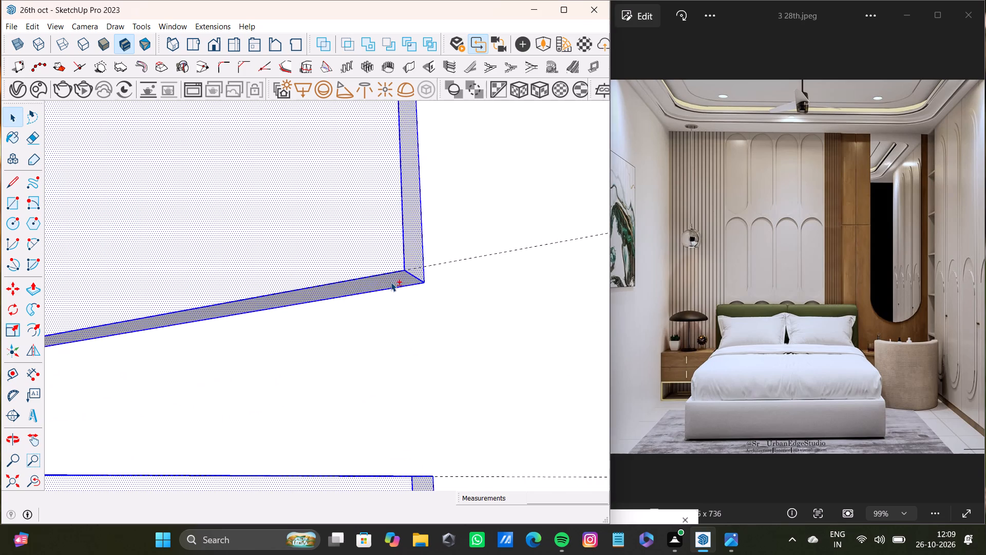
Add the two narrow sections' thickness faces along the vertical and horizontal grooves to the selection.
shift+scroll(373, 277, down, 8)
shift+click(34, 483)
shift+middle_drag(261, 331, 559, 403)
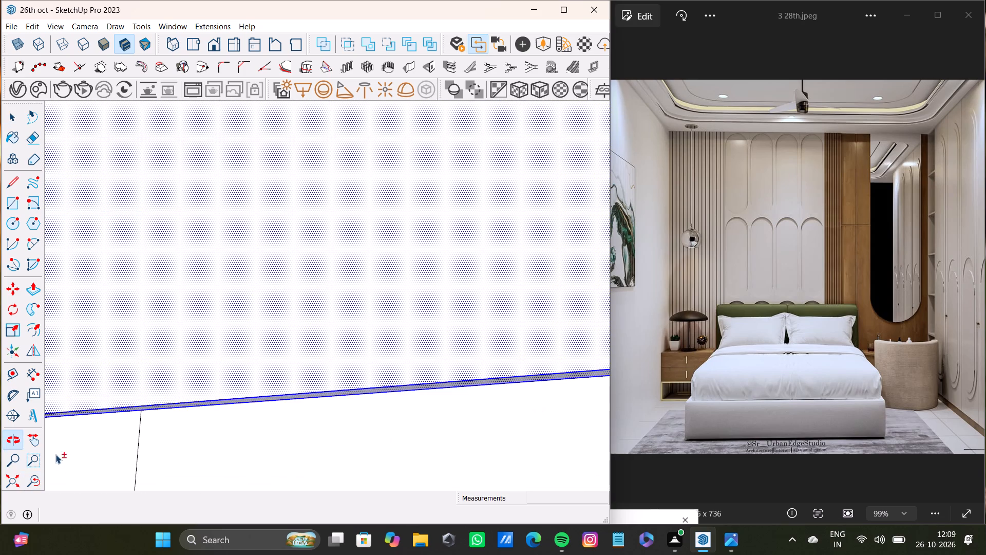
shift+click(17, 483)
scroll(362, 353, up, 13)
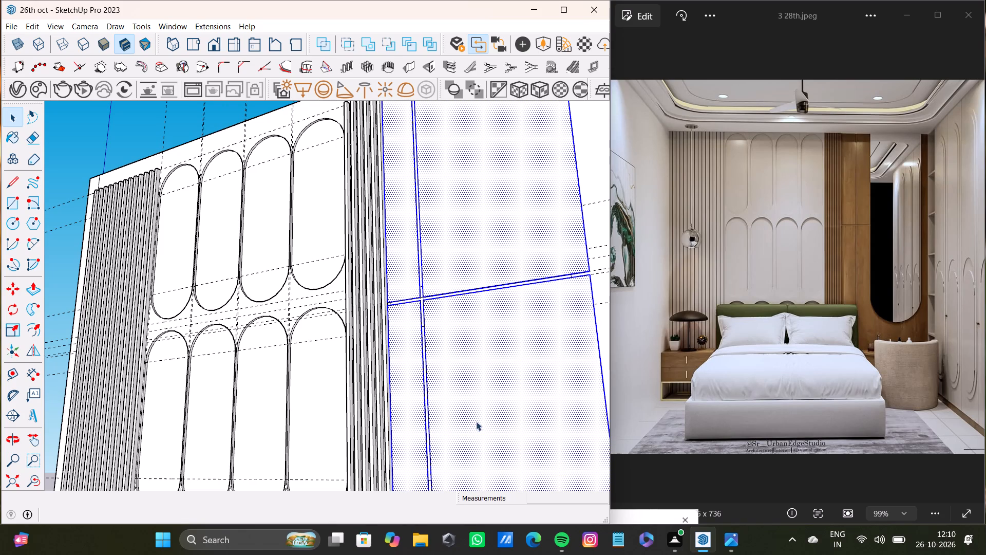
scroll(398, 302, up, 14)
scroll(403, 285, up, 20)
scroll(403, 285, up, 18)
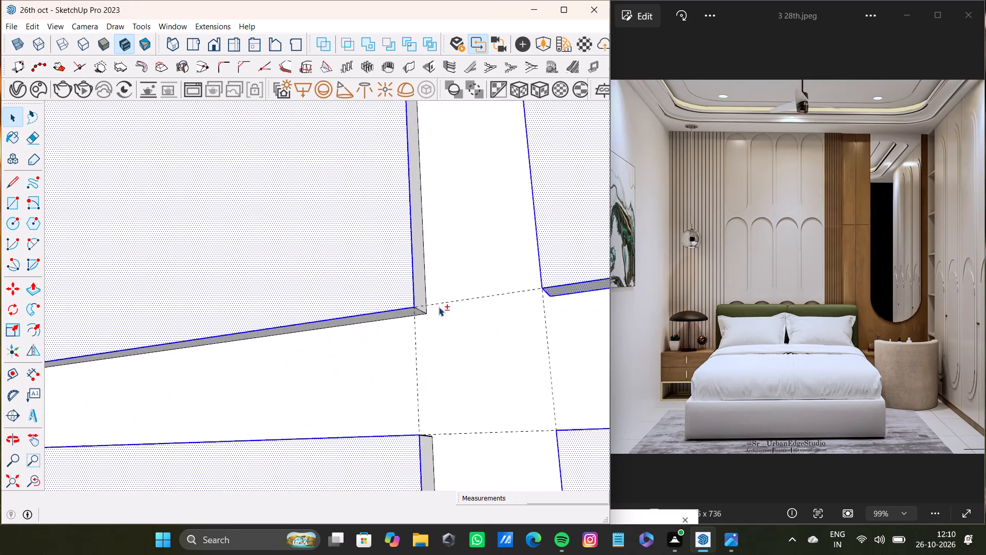
scroll(439, 307, up, 6)
shift+double_click(417, 304)
shift+double_click(384, 319)
shift+scroll(404, 377, down, 3)
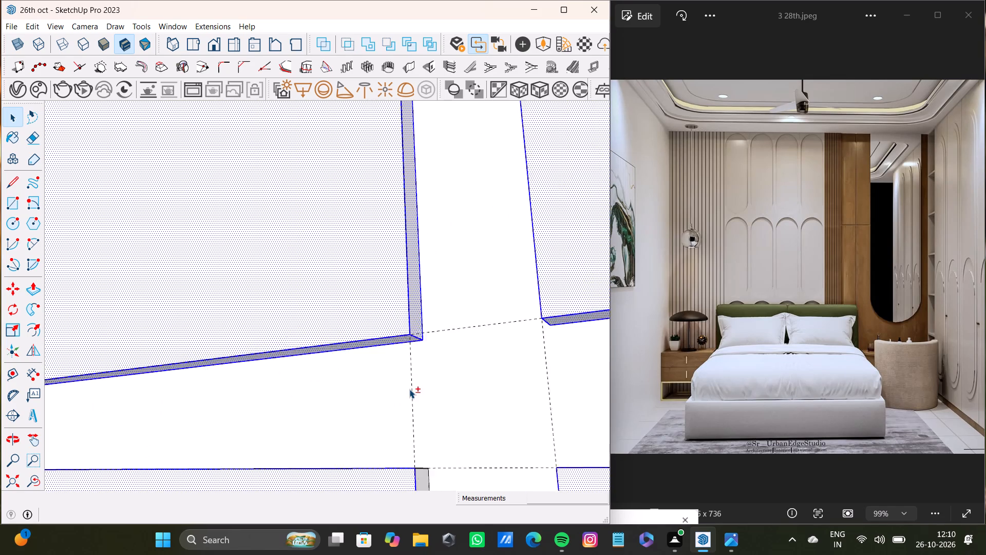
shift+scroll(409, 389, down, 12)
shift+scroll(412, 390, up, 15)
shift+double_click(413, 433)
scroll(369, 390, down, 4)
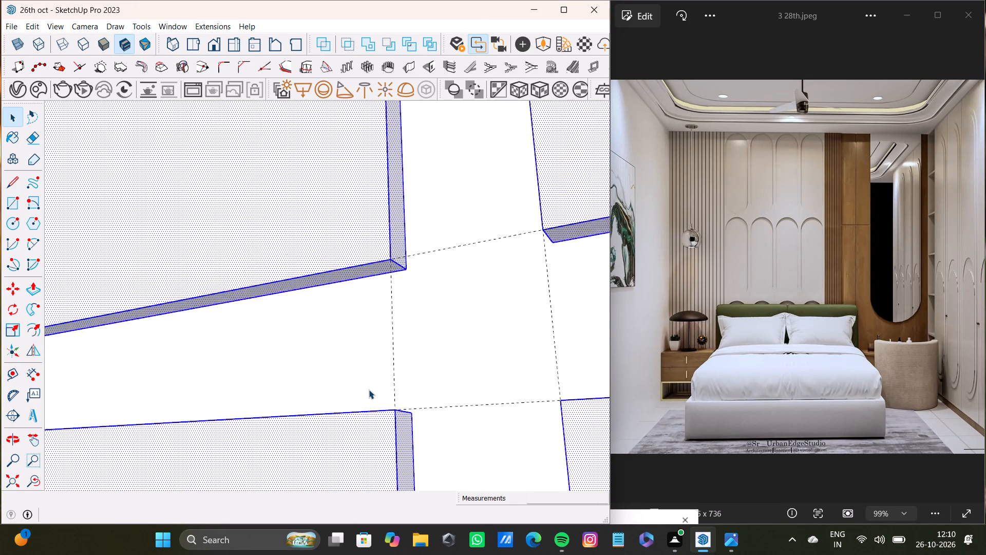
middle_drag(369, 390, 371, 503)
scroll(377, 421, up, 7)
shift+double_click(383, 362)
shift+scroll(383, 370, down, 10)
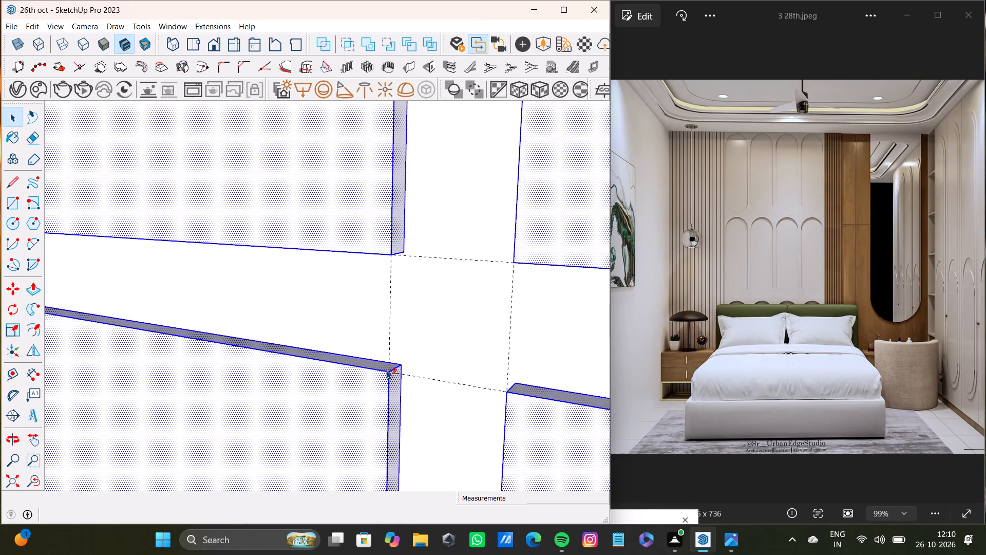
Add the lower and upper wide sections' thickness faces along the vertical groove to the selection.
shift+scroll(386, 370, down, 8)
shift+middle_drag(387, 369, 432, 362)
scroll(332, 367, up, 7)
shift+middle_drag(342, 336, 351, 334)
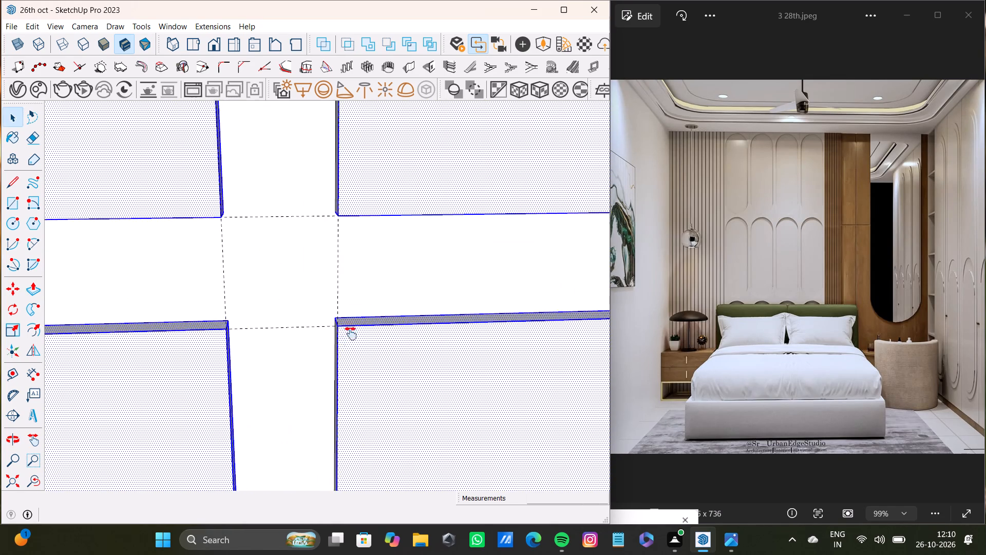
shift+middle_drag(351, 334, 426, 329)
shift+scroll(422, 327, up, 8)
shift+double_click(414, 331)
shift+scroll(408, 331, down, 10)
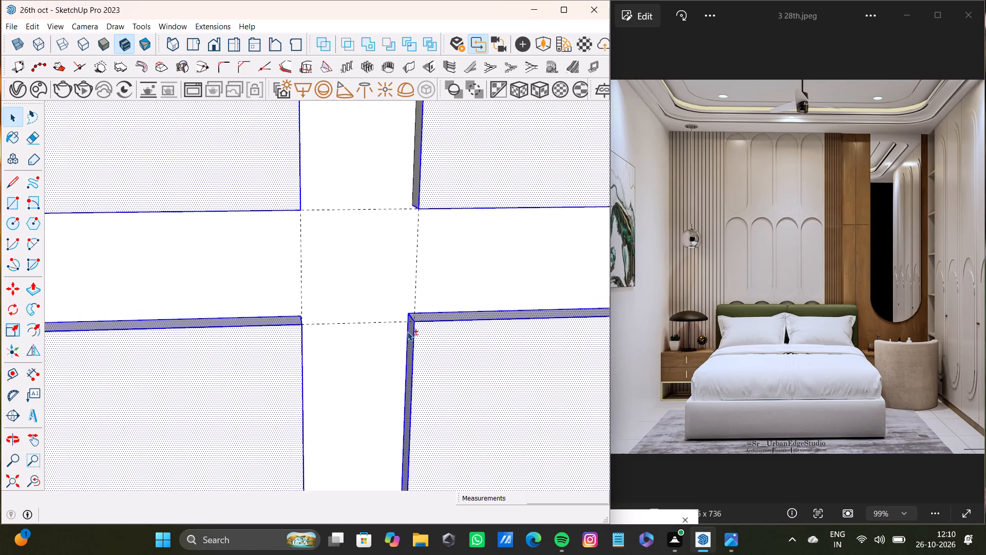
shift+scroll(407, 331, down, 4)
middle_drag(441, 349, 571, 312)
shift+scroll(467, 284, up, 6)
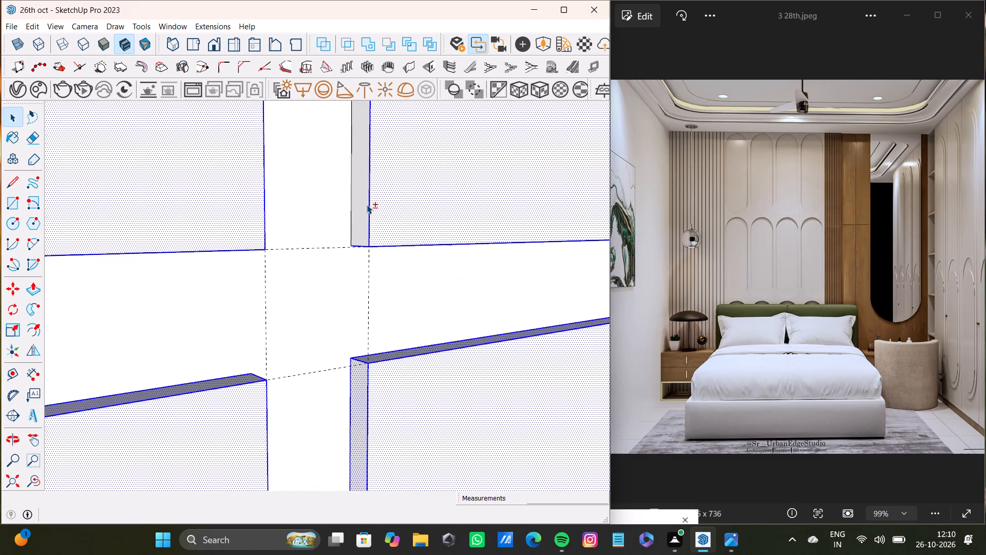
shift+double_click(364, 207)
Make the selected faces and edges of all four sections of the grooved tall panel into one group.
shift+scroll(364, 211, down, 18)
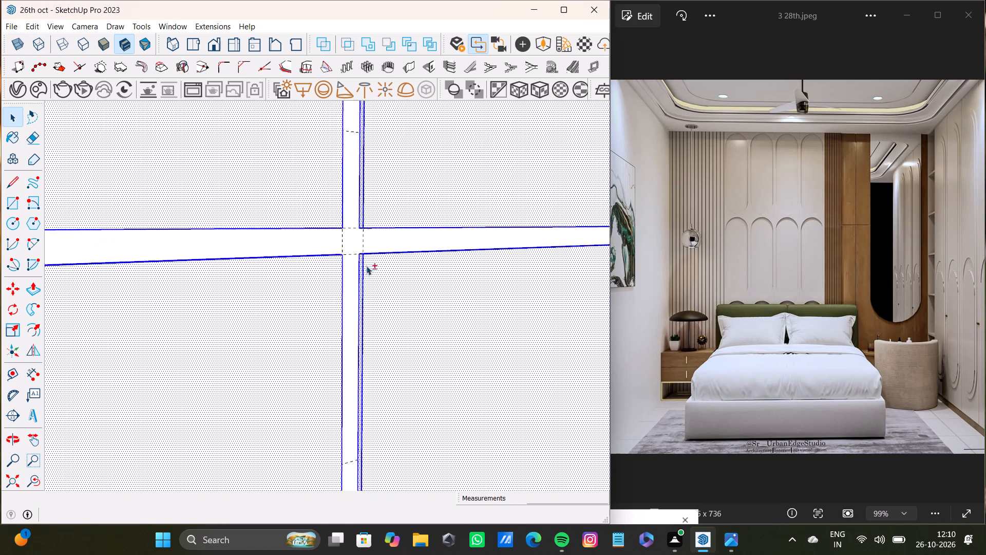
shift+scroll(366, 266, down, 14)
shift+middle_drag(421, 276, 120, 273)
middle_drag(277, 248, 47, 284)
scroll(245, 247, up, 4)
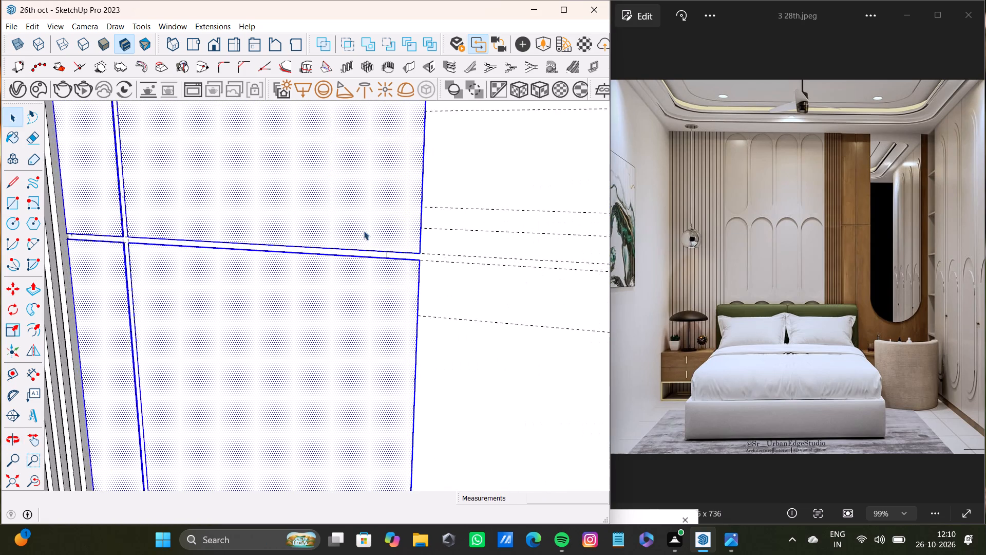
scroll(364, 231, up, 20)
scroll(364, 231, up, 3)
scroll(367, 299, down, 6)
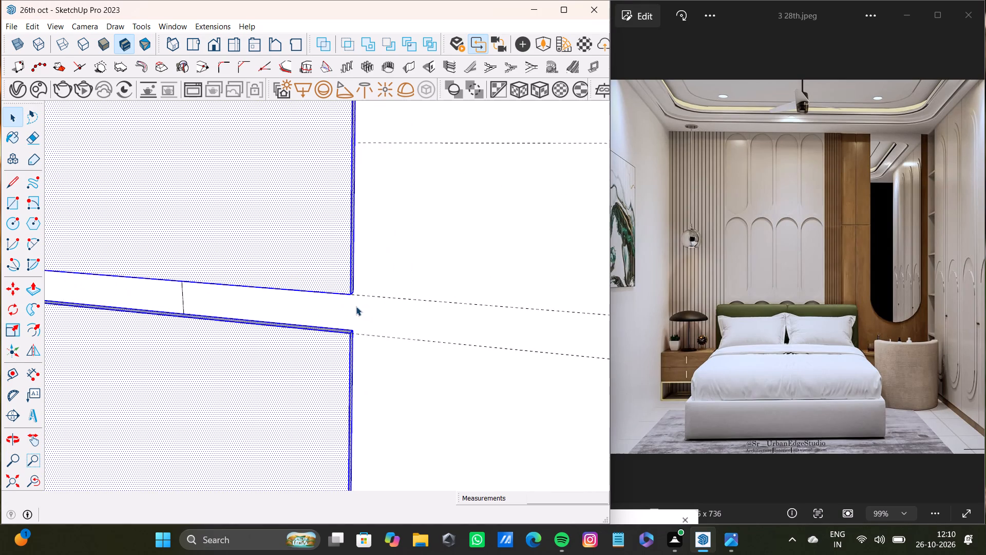
scroll(356, 306, down, 4)
right_click(319, 354)
click(365, 221)
key(space)
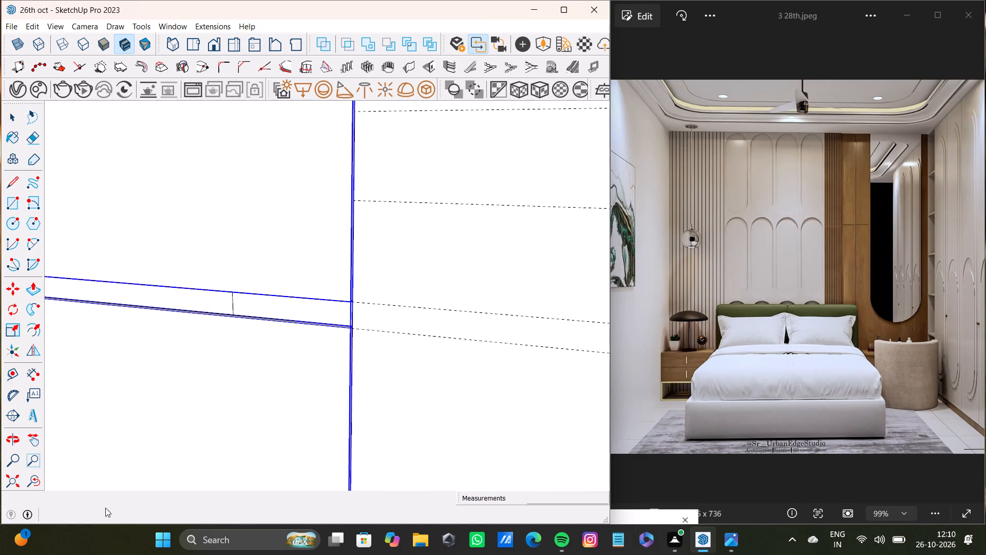
Examine the grouped tall panel within the whole feature wall and up close at its groove crossing, opening and closing the group.
click(14, 481)
middle_drag(428, 322, 507, 324)
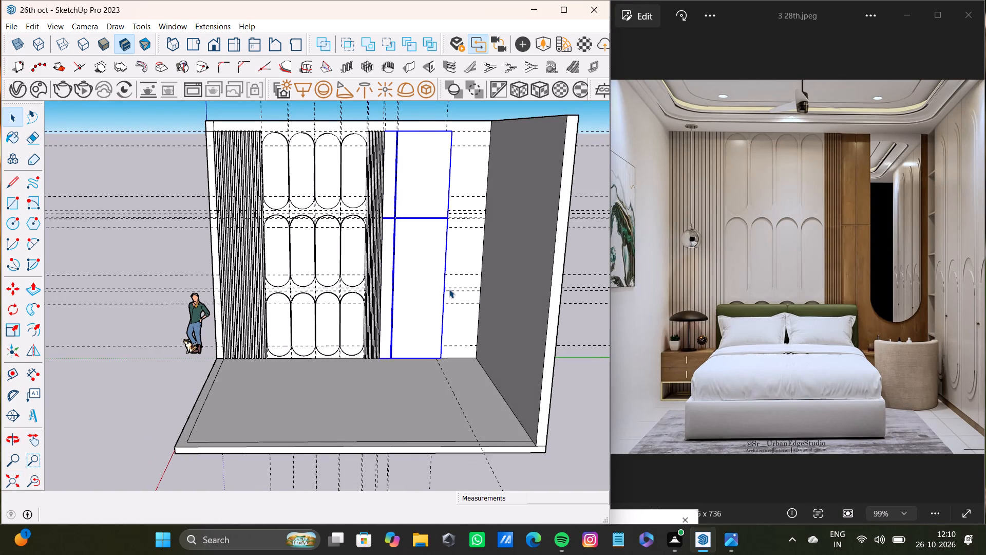
key(d)
scroll(396, 176, up, 14)
scroll(403, 155, up, 9)
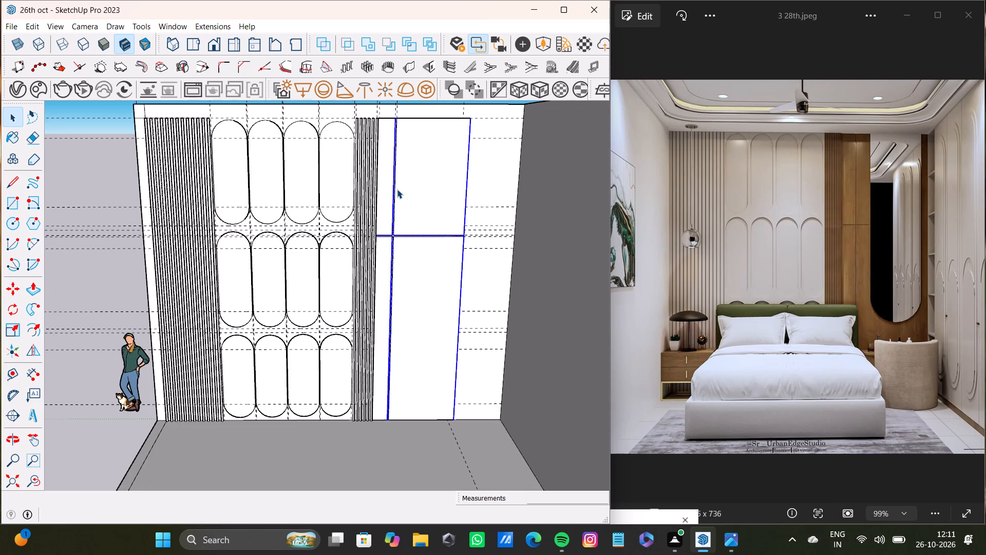
scroll(389, 171, down, 5)
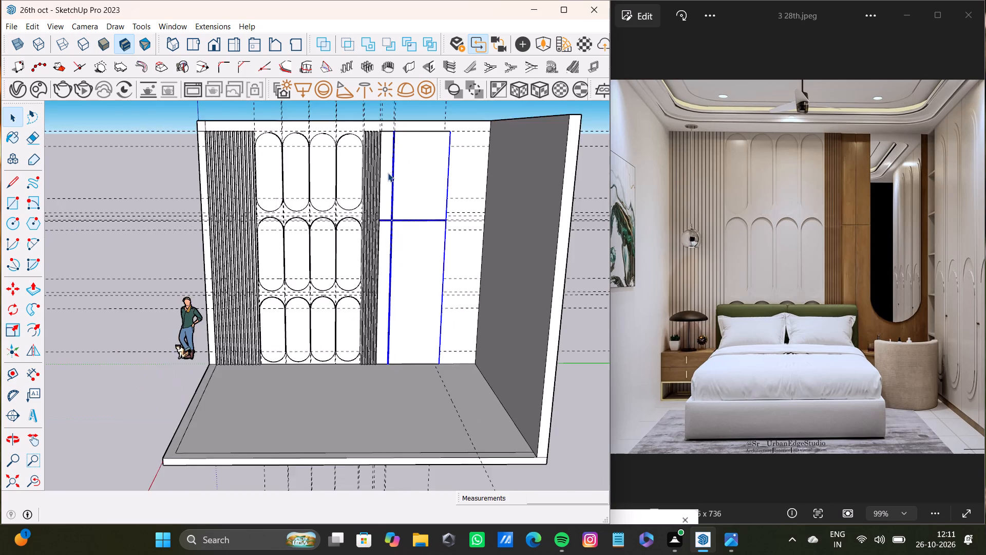
scroll(388, 173, down, 3)
scroll(405, 179, up, 20)
scroll(405, 179, up, 6)
scroll(359, 416, down, 7)
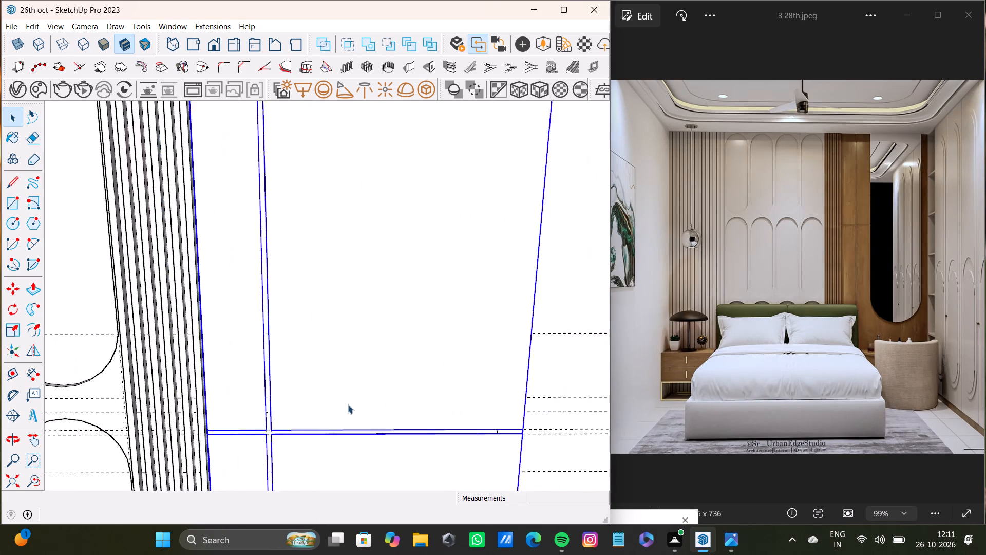
scroll(348, 404, down, 10)
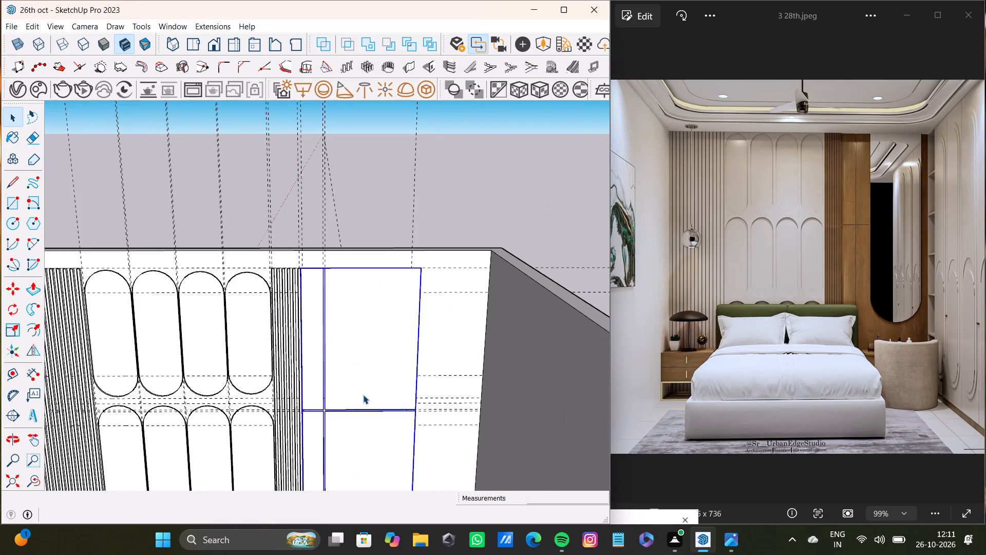
scroll(312, 425, up, 20)
scroll(312, 425, up, 2)
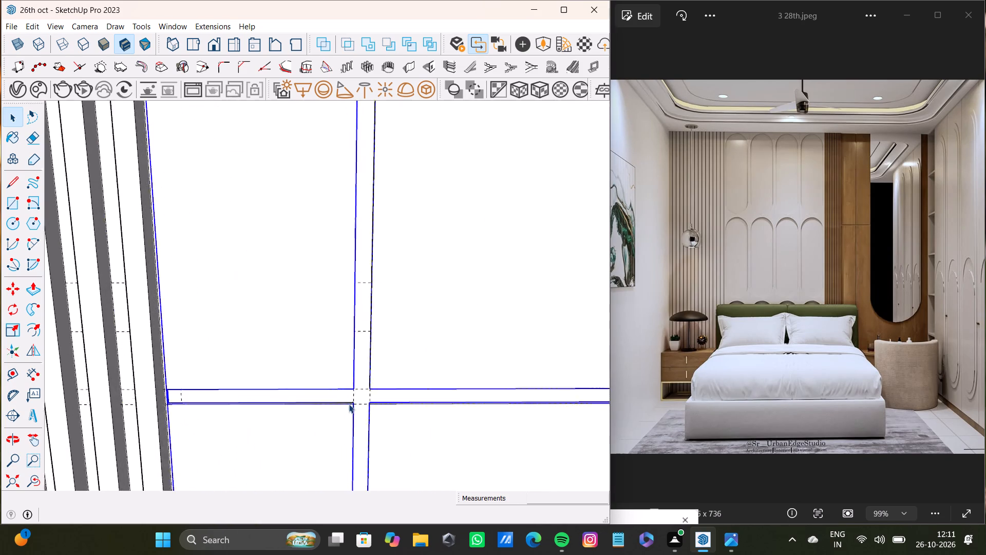
scroll(349, 404, up, 11)
scroll(339, 401, up, 11)
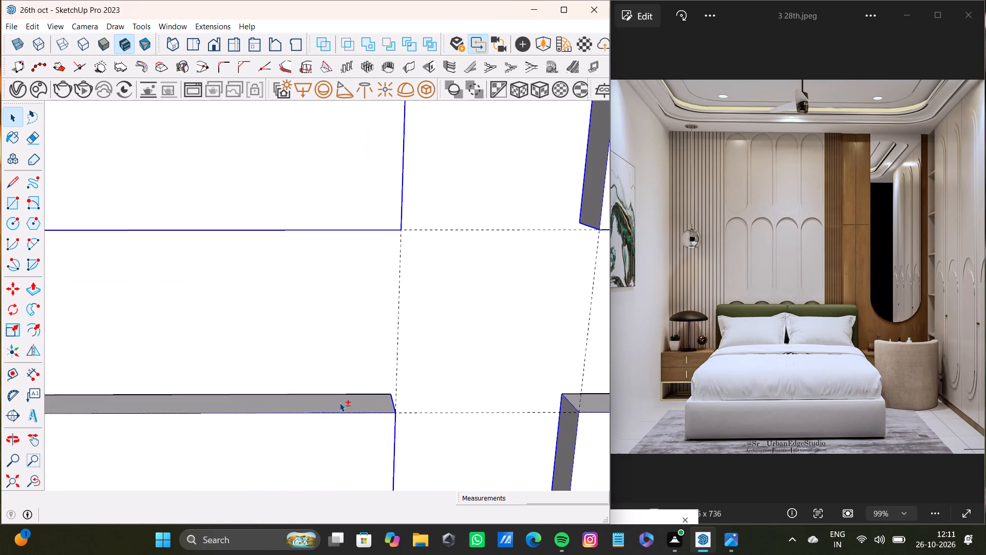
shift+double_click(340, 402)
shift+scroll(357, 378, down, 20)
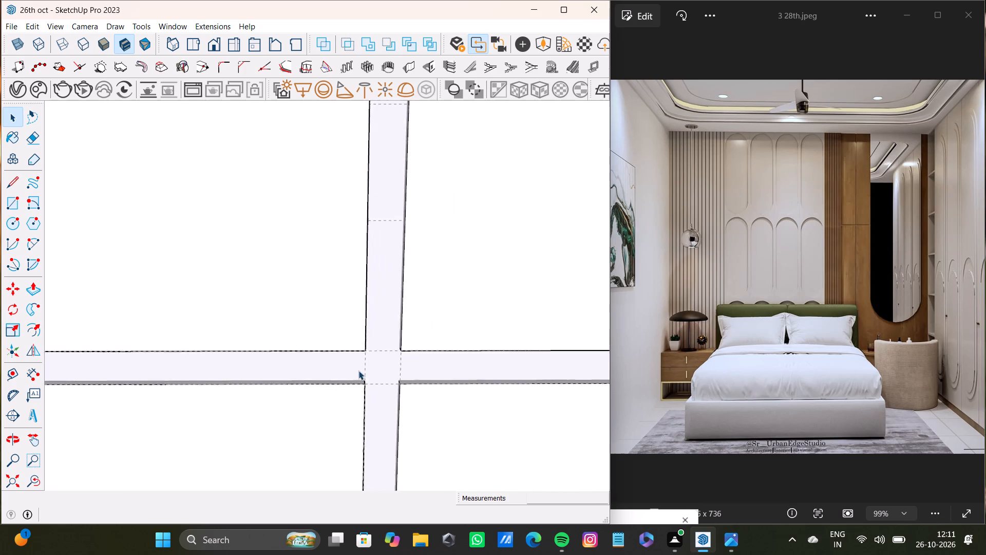
shift+scroll(358, 371, down, 20)
shift+scroll(358, 371, down, 10)
click(382, 169)
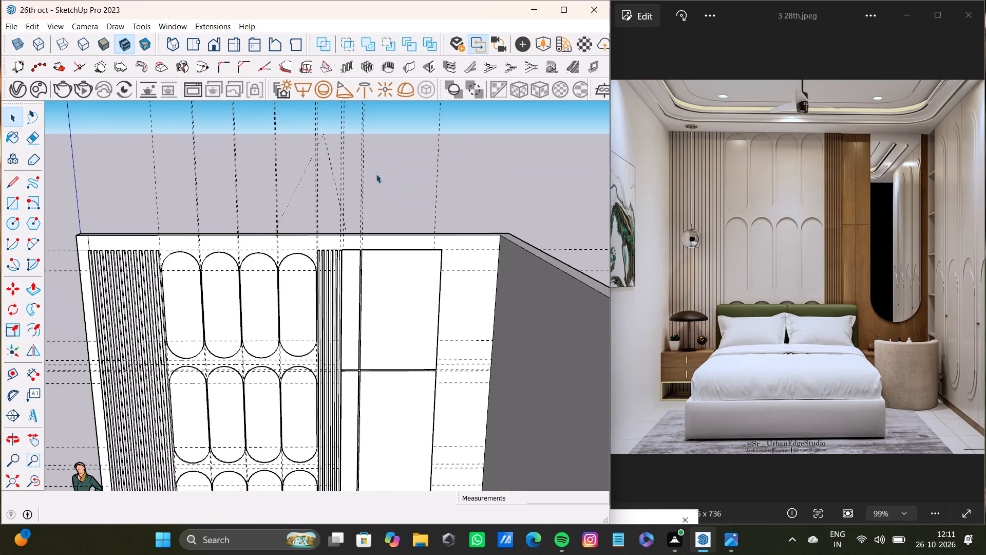
Place a vertical guide on the wide part of the tall panel, about 3' 7" in from its outer side edge.
click(13, 208)
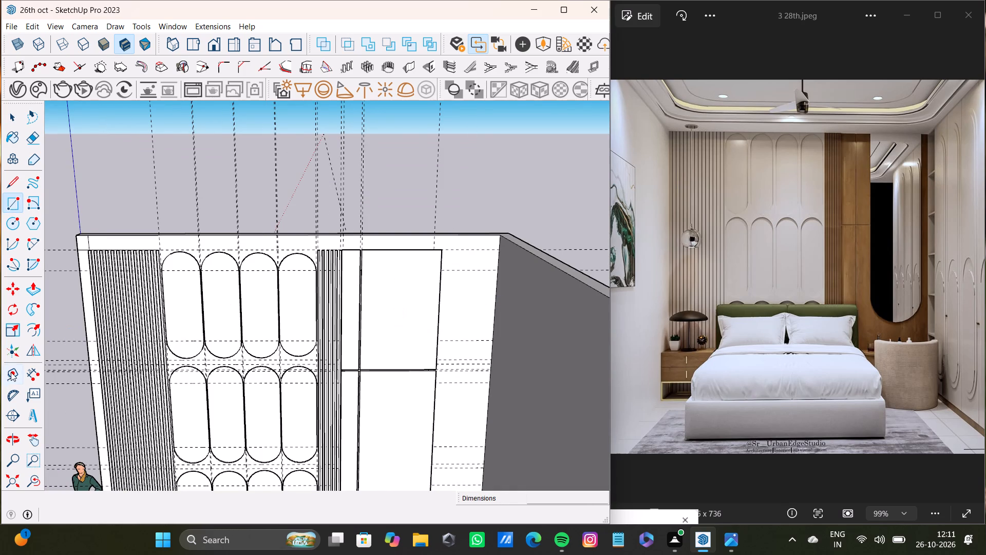
click(11, 372)
scroll(411, 365, up, 8)
click(450, 339)
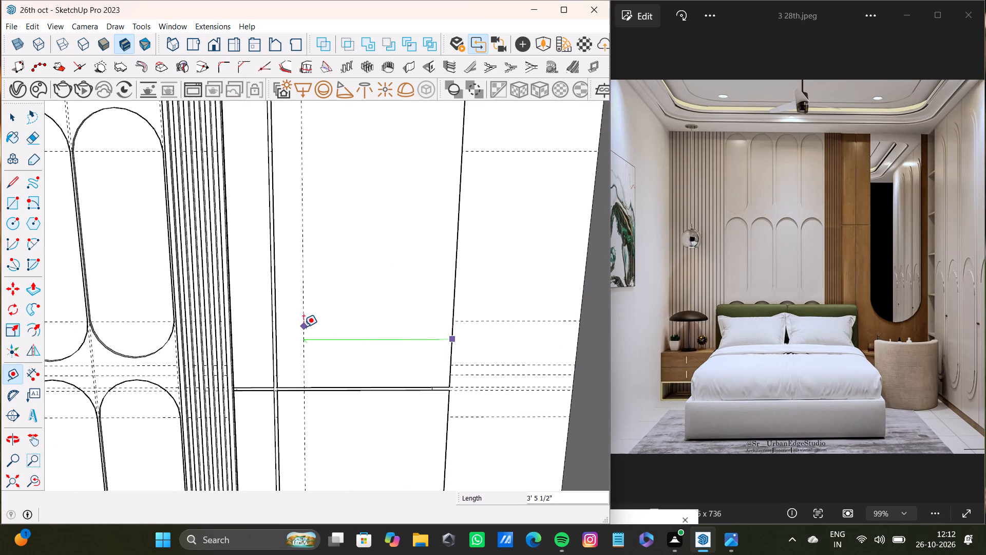
click(299, 328)
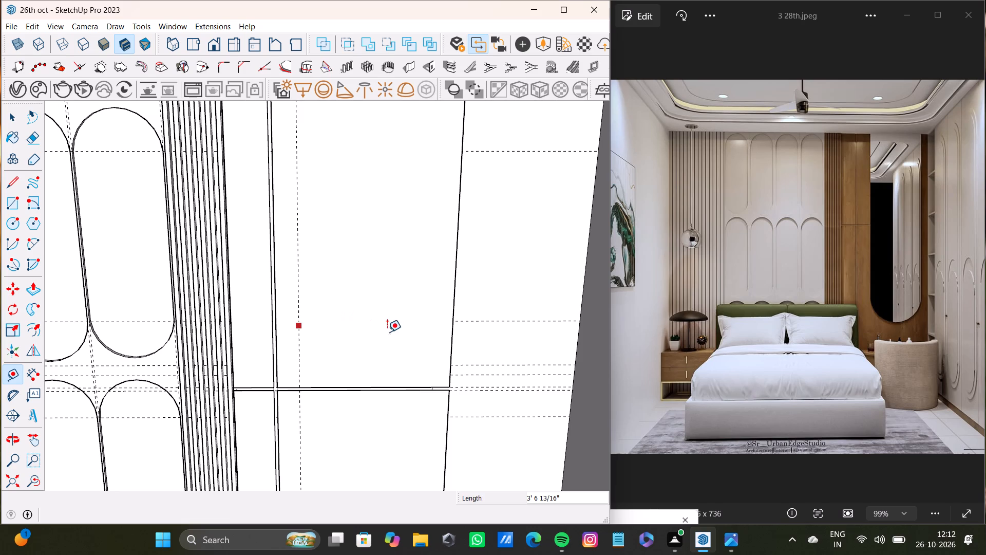
Place a second vertical guide about 2' 10" from the first, toward the wide section's outer side edge.
scroll(276, 358, down, 5)
scroll(299, 262, up, 9)
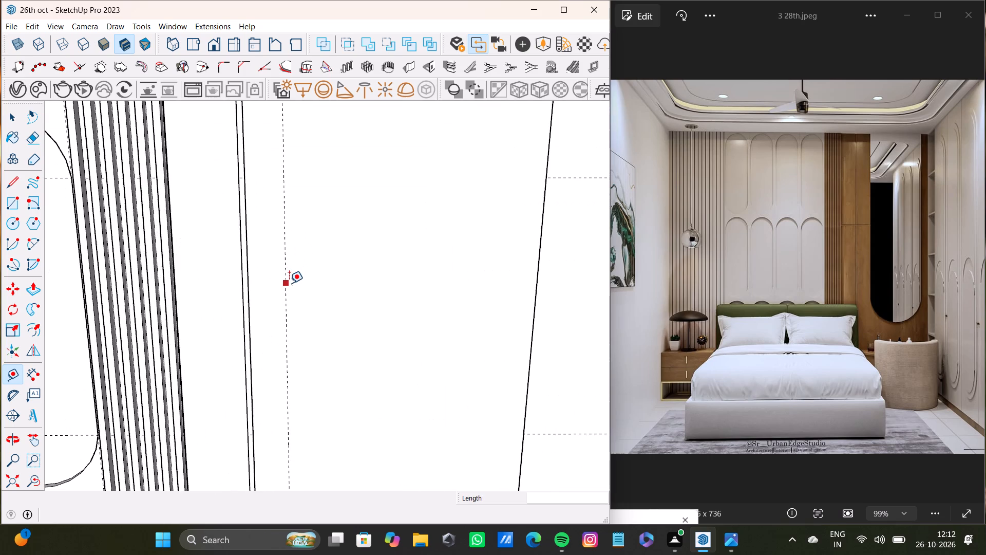
click(289, 285)
scroll(576, 347, down, 8)
scroll(515, 334, down, 1)
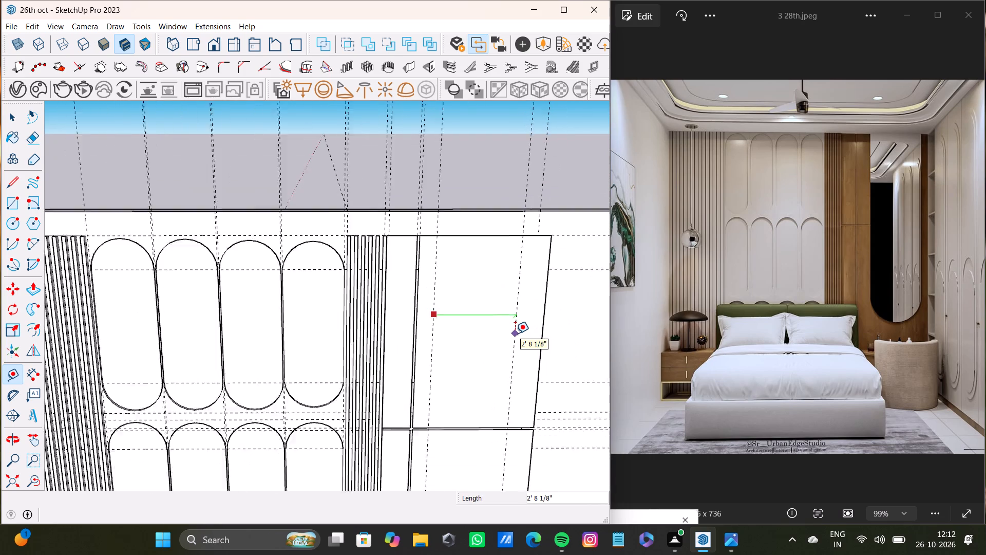
scroll(515, 334, down, 2)
shift+middle_drag(515, 334, 508, 322)
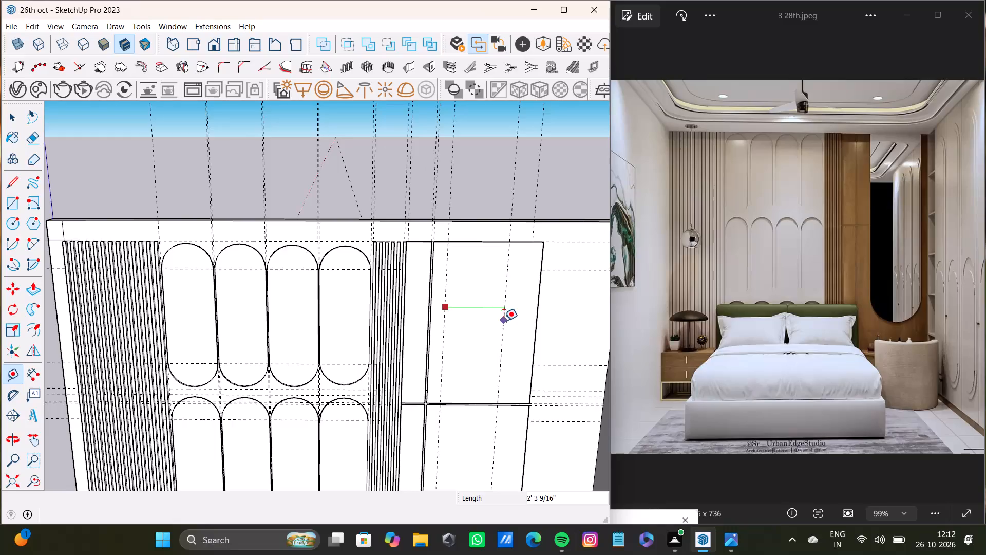
scroll(509, 302, down, 14)
shift+middle_drag(488, 319, 480, 318)
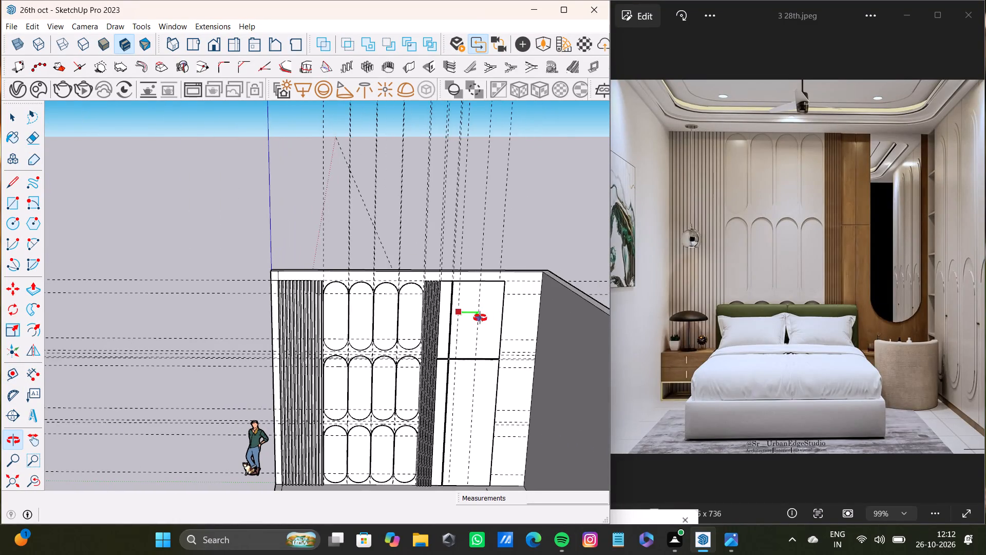
shift+middle_drag(480, 318, 451, 318)
scroll(473, 320, up, 11)
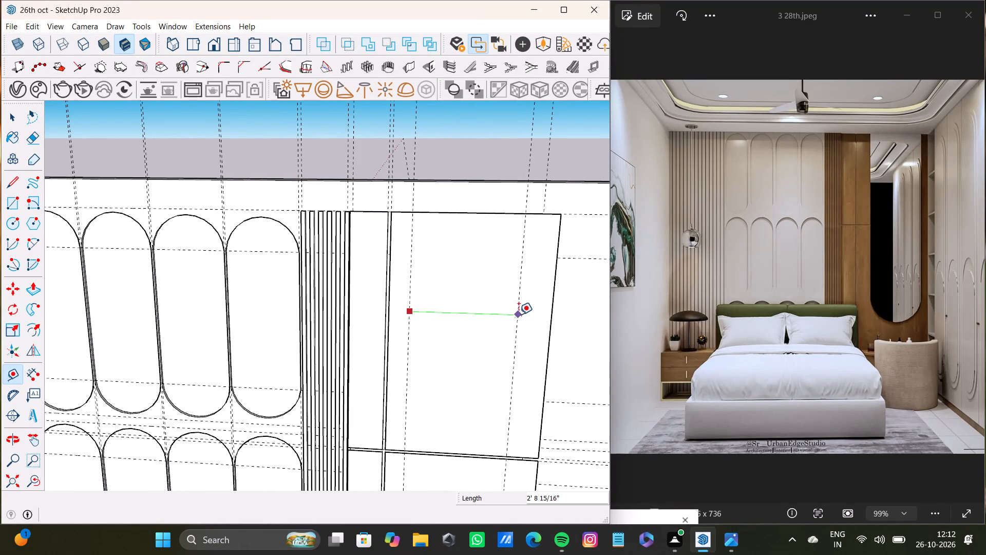
click(523, 313)
key(space)
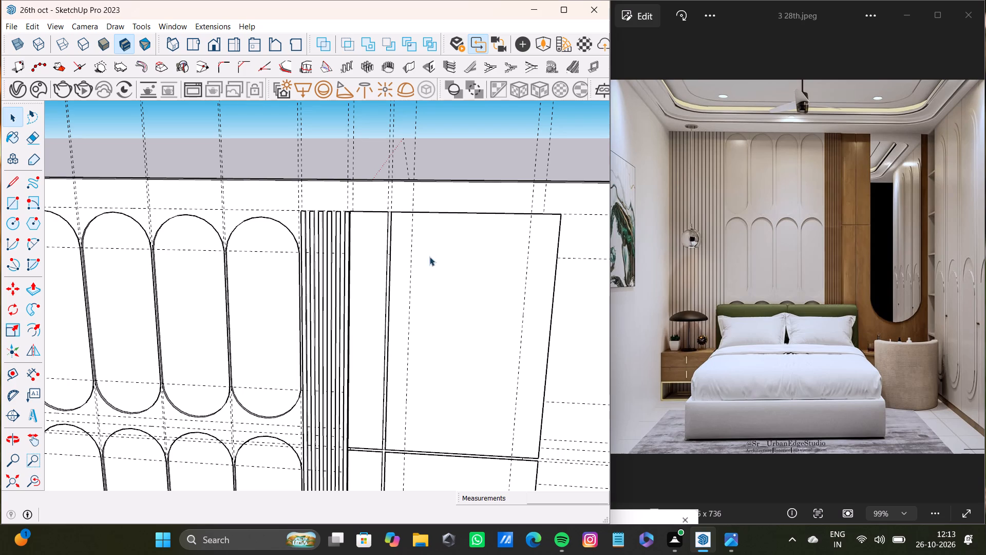
Draw a rectangle about 11' 7" high by 2' 10" wide between the two vertical guides, down from the panel's top edge.
key(r)
key(r)
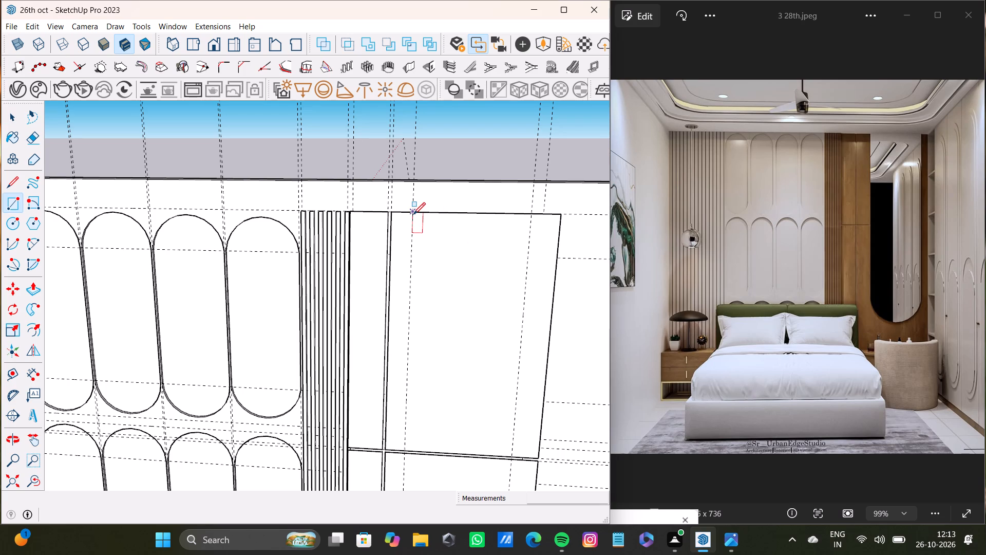
scroll(415, 213, up, 12)
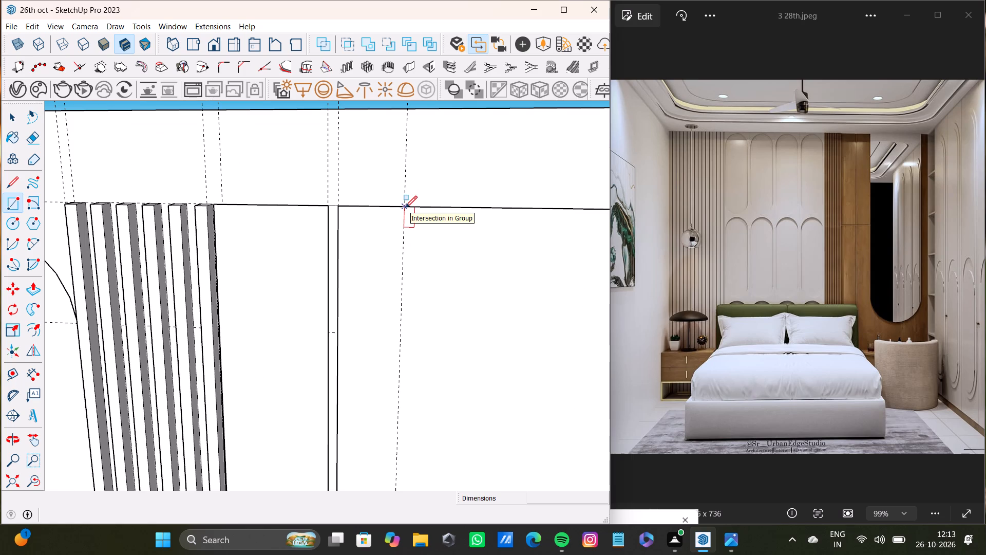
click(405, 208)
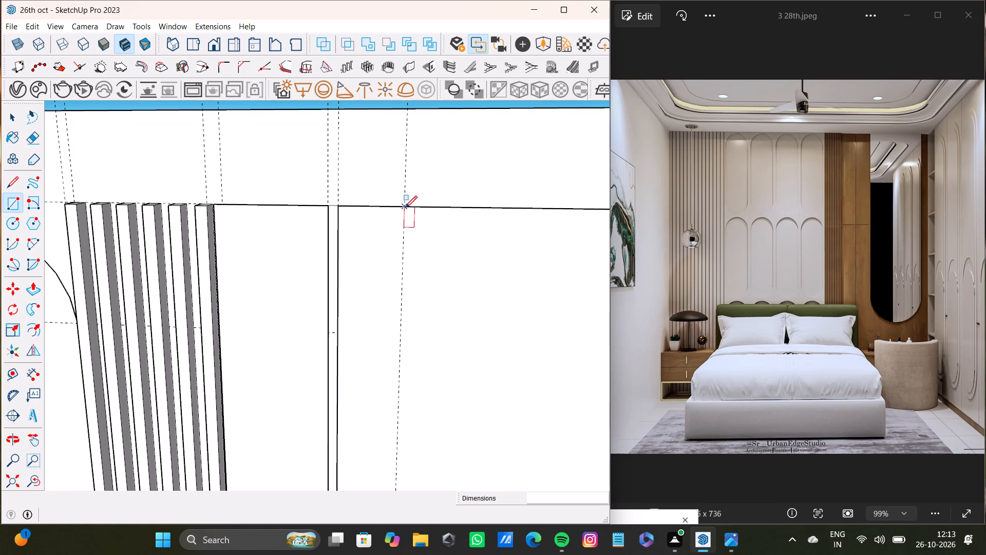
scroll(414, 242, down, 15)
shift+middle_drag(447, 263, 382, 122)
scroll(411, 230, down, 4)
scroll(411, 307, up, 4)
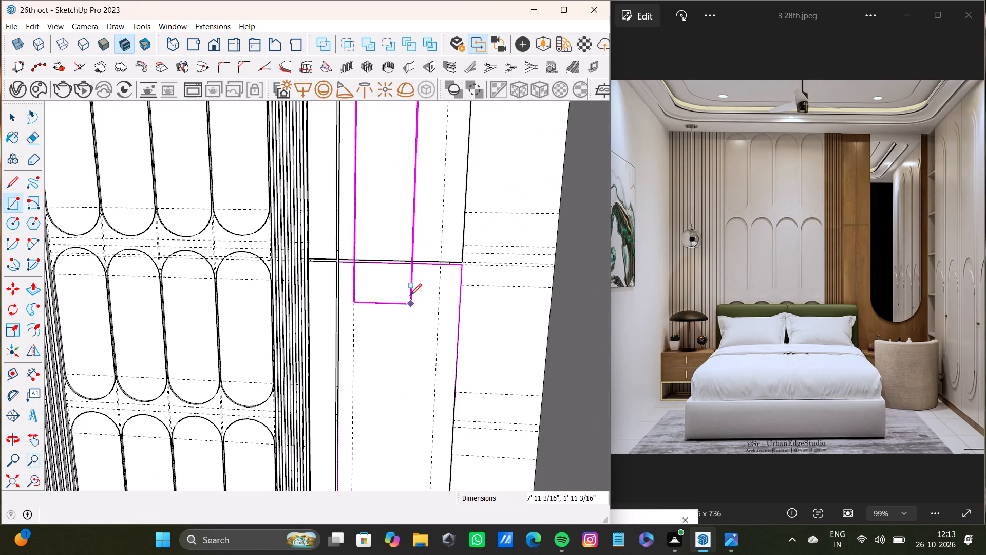
scroll(417, 395, down, 3)
shift+middle_drag(421, 396, 440, 344)
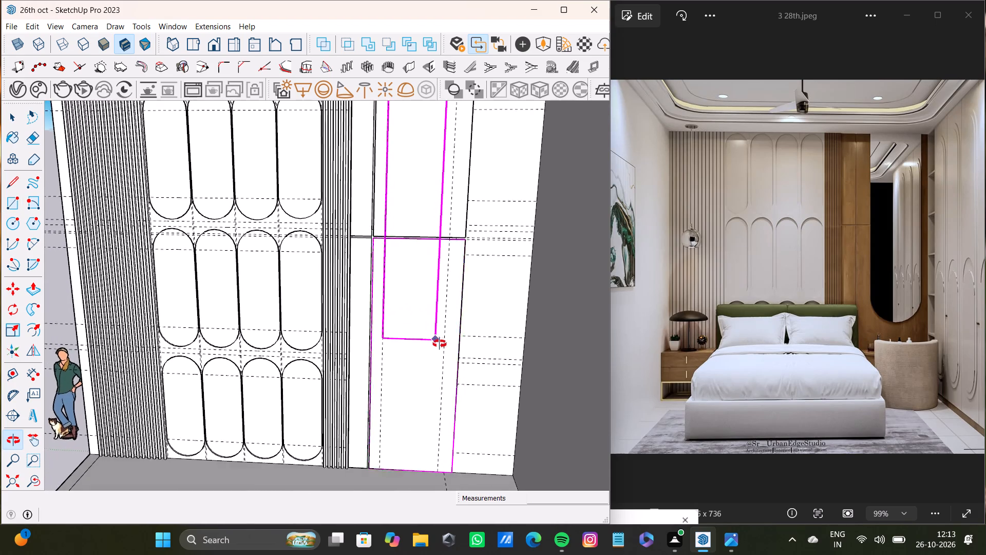
shift+middle_drag(440, 344, 425, 346)
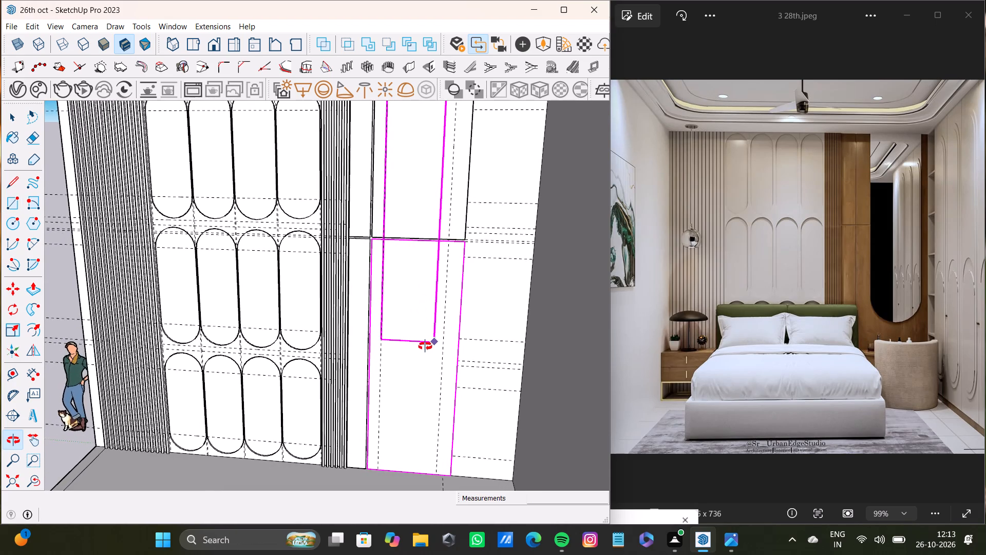
shift+middle_drag(425, 346, 419, 347)
click(444, 348)
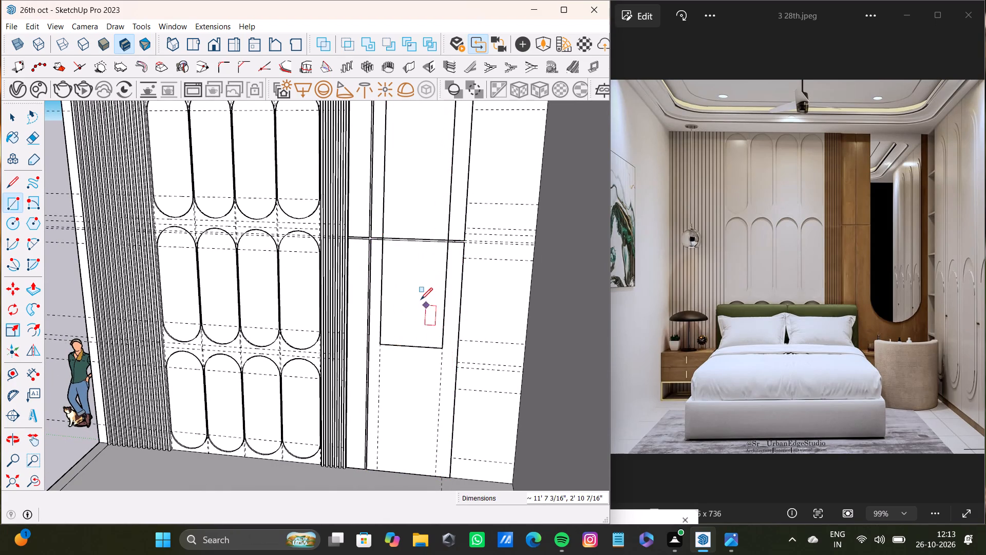
Round the tall mirror outline's bottom with an arc bulging about 1' 7" and delete the straight edge above it.
scroll(421, 300, down, 5)
middle_drag(421, 307, 451, 313)
key(a)
scroll(392, 356, up, 10)
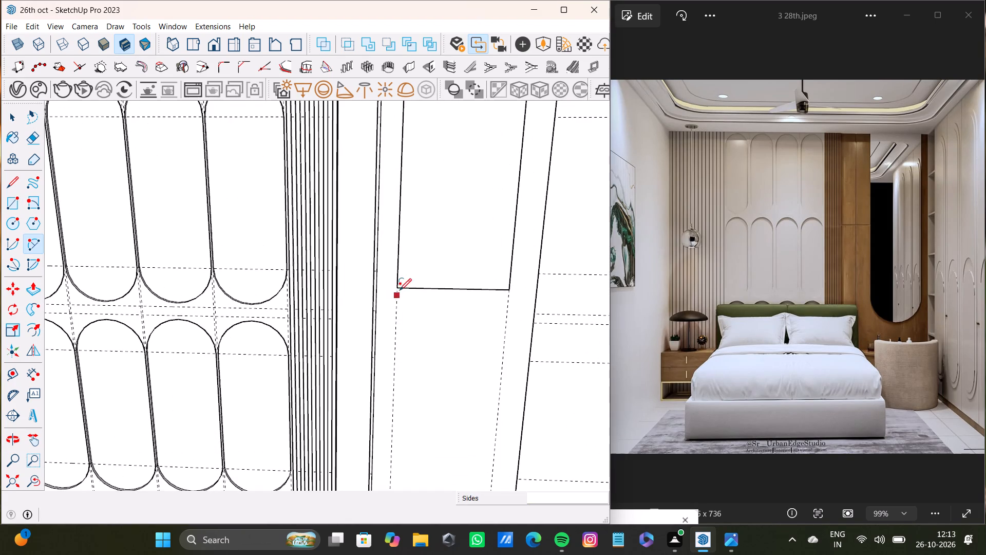
click(399, 285)
click(508, 293)
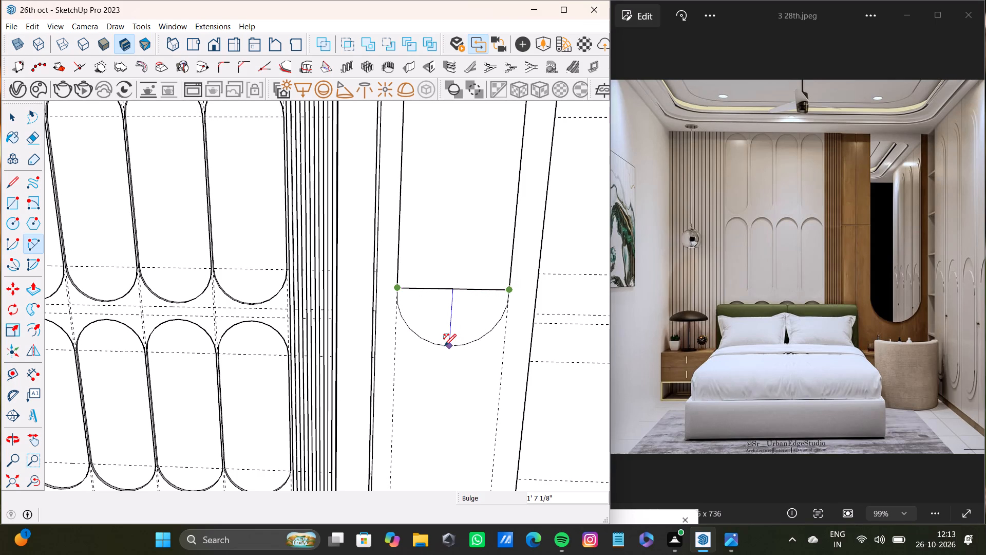
click(444, 346)
key(space)
click(456, 289)
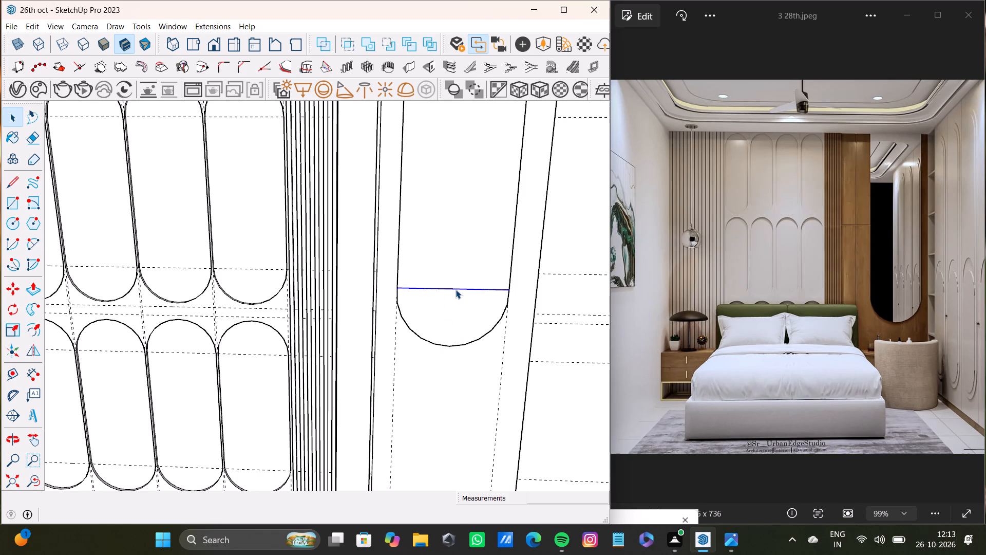
key(Delete)
Push/Pull the round-bottomed mirror face out from the tall panel, adjust its thickness and clear the selection.
click(448, 221)
key(p)
drag(447, 234, 452, 240)
scroll(427, 265, down, 8)
middle_drag(420, 273, 572, 281)
scroll(421, 242, up, 7)
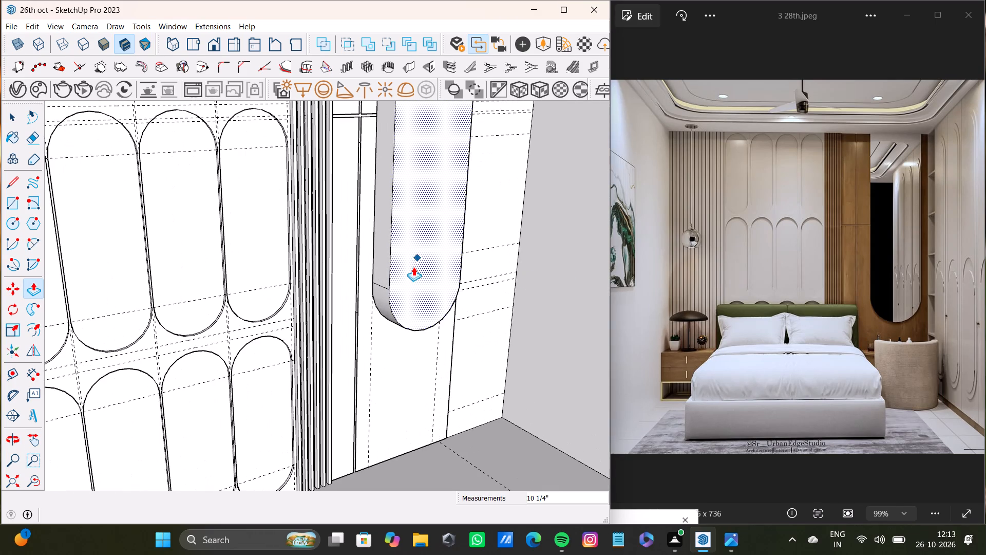
drag(413, 267, 402, 273)
scroll(402, 273, down, 13)
middle_drag(402, 282, 279, 288)
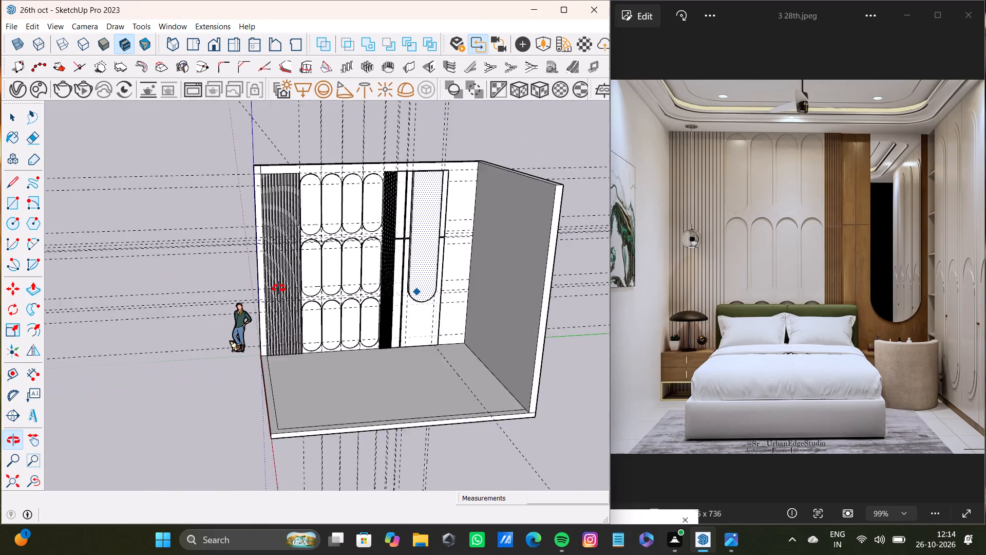
middle_drag(279, 288, 270, 290)
scroll(483, 268, up, 4)
scroll(467, 266, down, 3)
middle_drag(467, 267, 416, 274)
key(space)
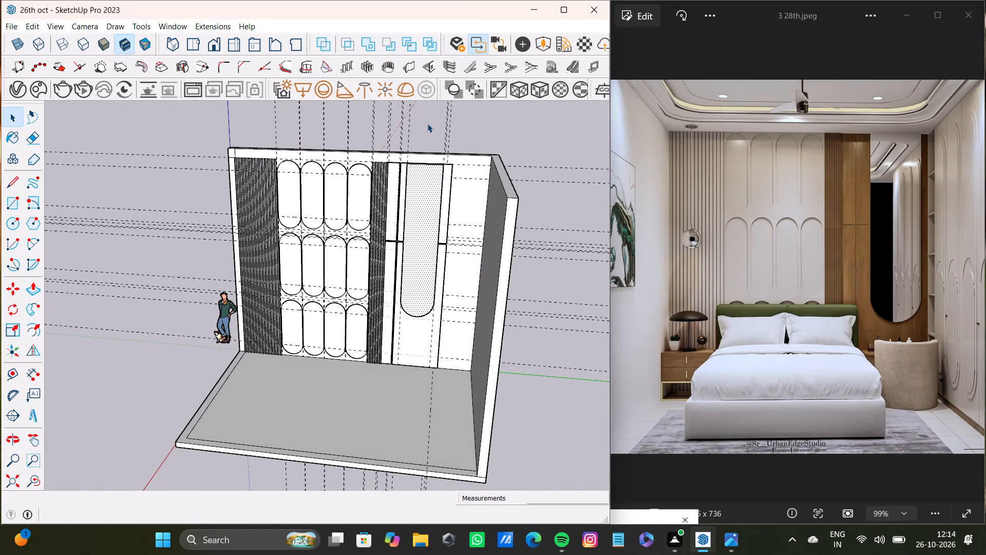
click(427, 123)
Examine the raised mirror, the whole feature wall and the adjoining plain side wall from several angles.
scroll(434, 239, up, 8)
middle_drag(432, 277, 545, 300)
scroll(543, 303, down, 8)
middle_drag(459, 314, 644, 337)
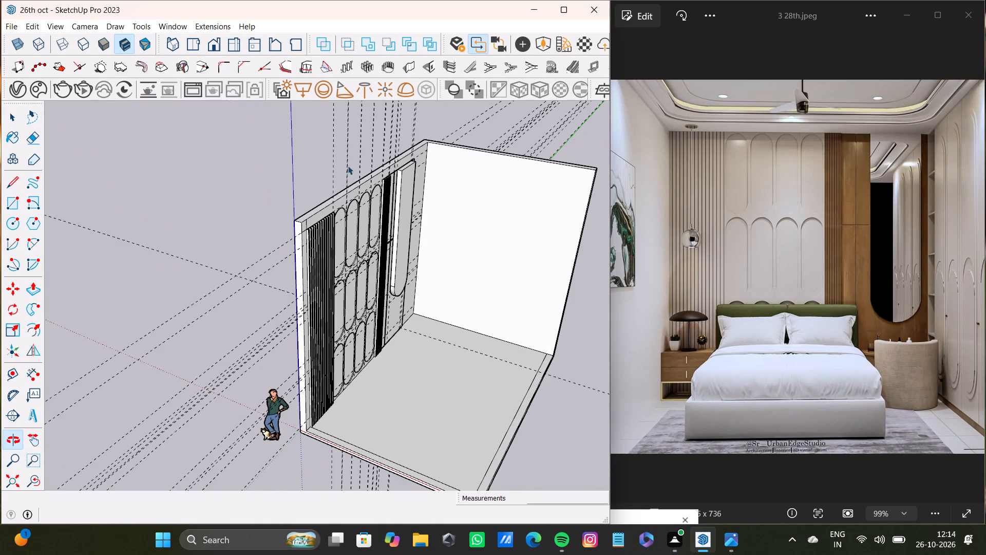
scroll(446, 300, down, 5)
middle_drag(359, 299, 223, 303)
scroll(406, 301, up, 12)
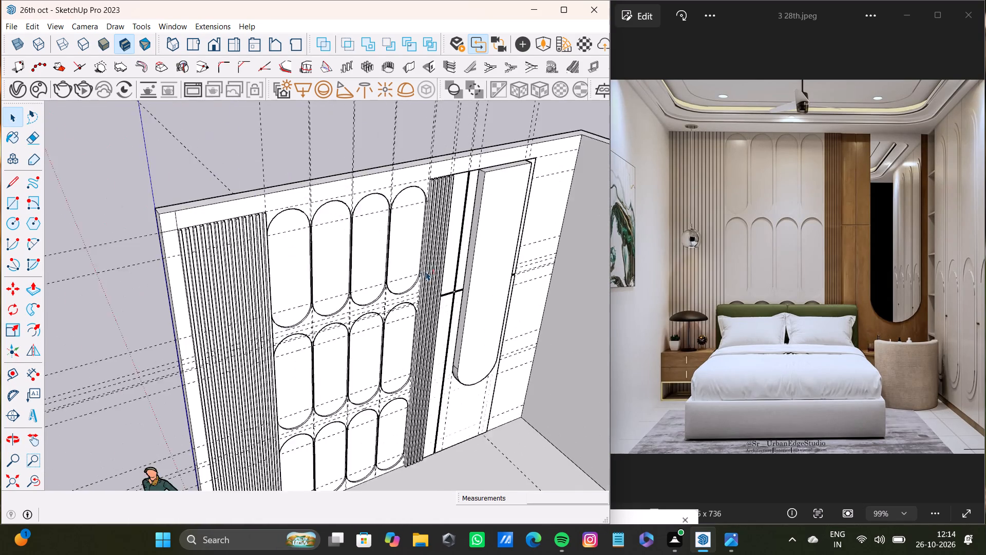
scroll(448, 279, down, 8)
scroll(505, 274, up, 9)
scroll(490, 244, down, 8)
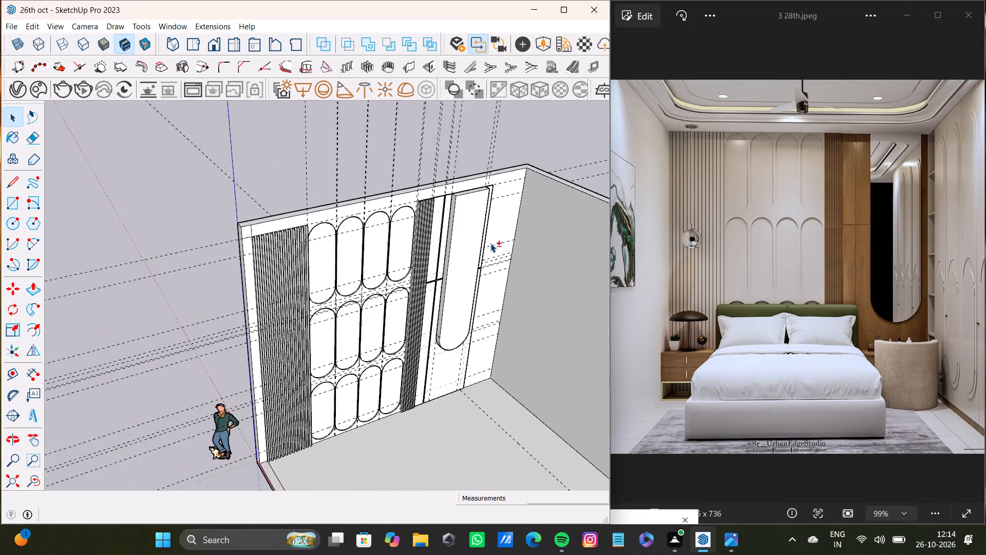
shift+middle_drag(490, 243, 395, 275)
scroll(358, 282, up, 2)
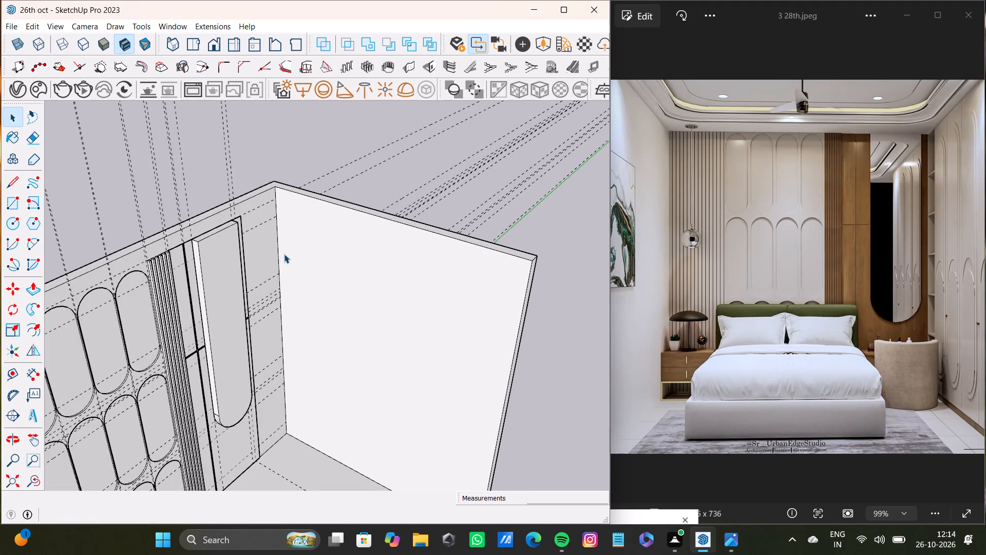
scroll(289, 265, down, 9)
middle_drag(290, 323, 345, 284)
scroll(332, 276, up, 2)
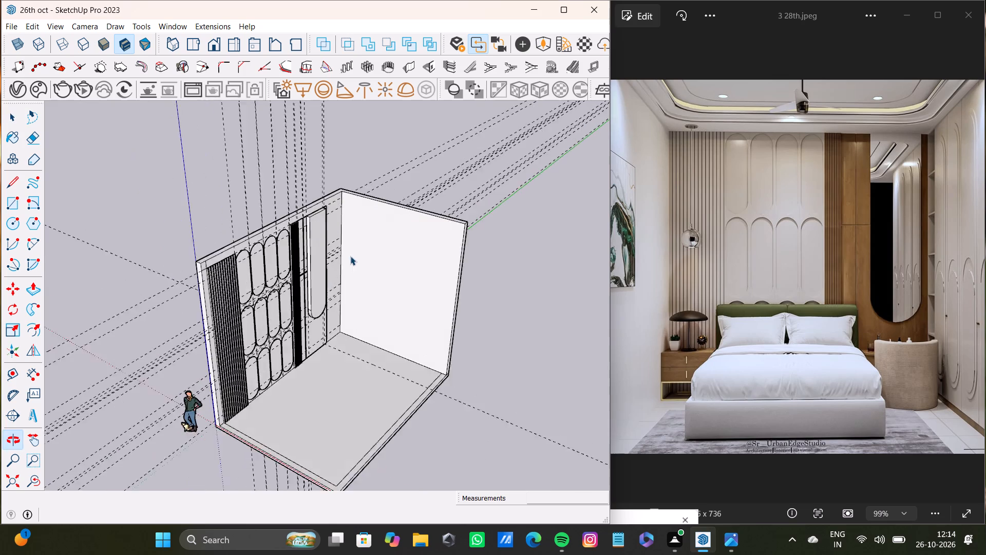
scroll(350, 256, up, 10)
middle_drag(321, 247, 359, 199)
scroll(353, 199, down, 3)
shift+middle_drag(350, 204, 384, 305)
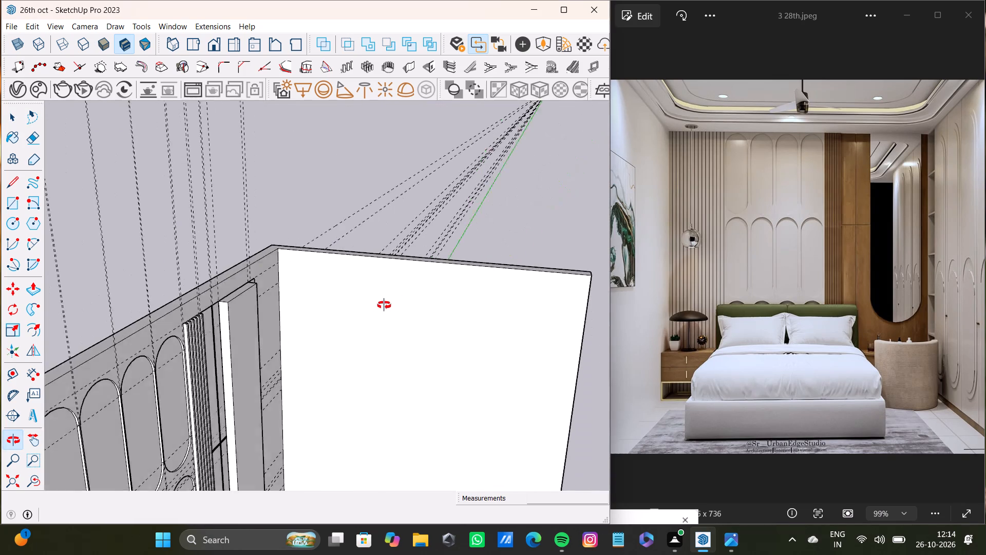
shift+middle_drag(384, 305, 384, 304)
Place a vertical guide on the plain side wall about 2' 7" from its corner with the feature wall.
key(t)
scroll(273, 291, up, 7)
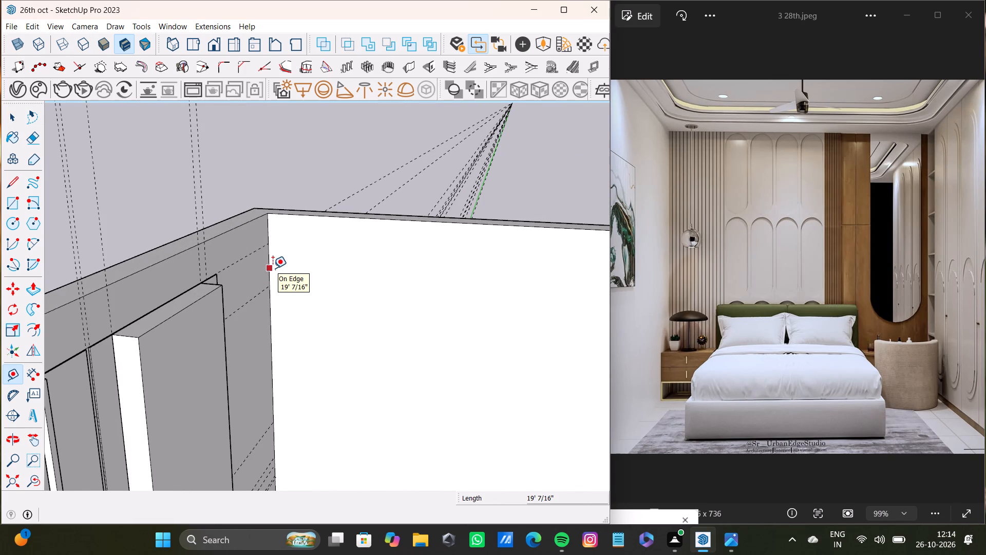
click(273, 268)
scroll(344, 279, down, 20)
scroll(344, 279, down, 1)
shift+middle_drag(352, 298, 342, 296)
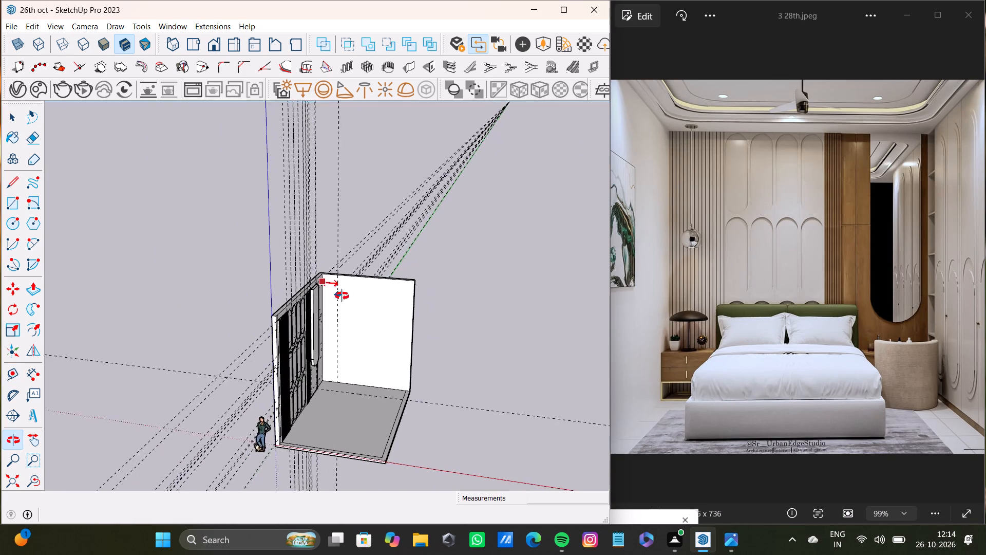
shift+middle_drag(342, 296, 346, 358)
scroll(343, 349, up, 6)
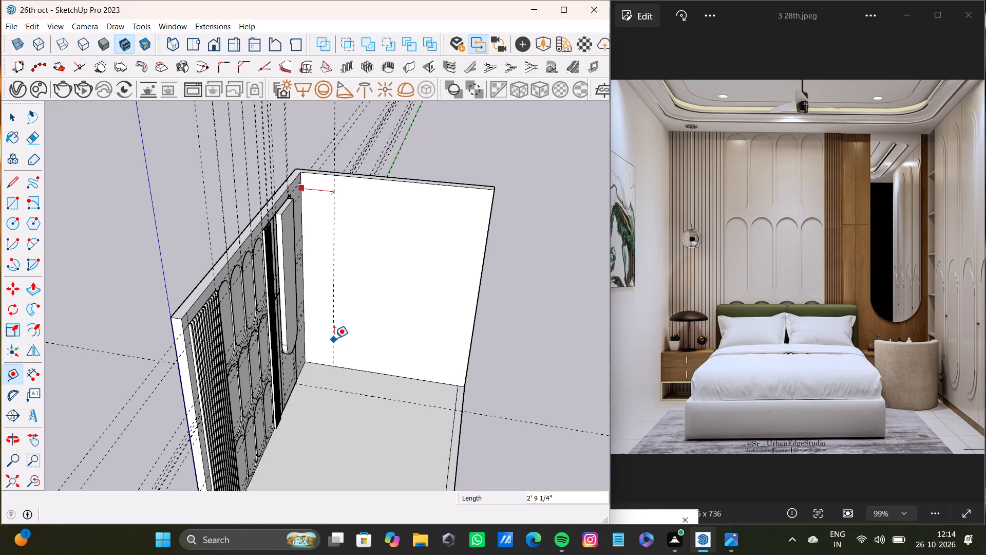
scroll(334, 338, up, 11)
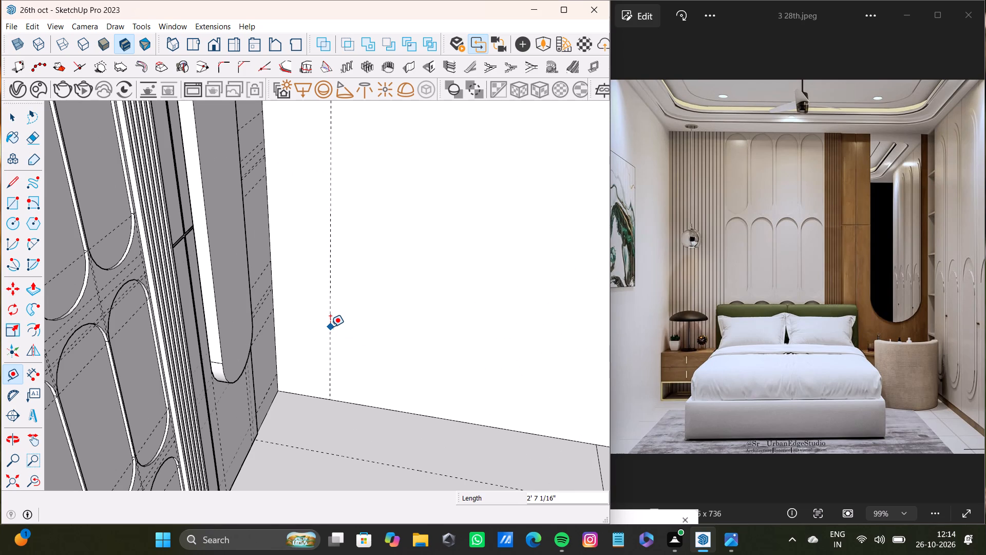
click(330, 327)
Add a parallel vertical guide 0.5" from the side wall's first guide.
scroll(330, 327, down, 13)
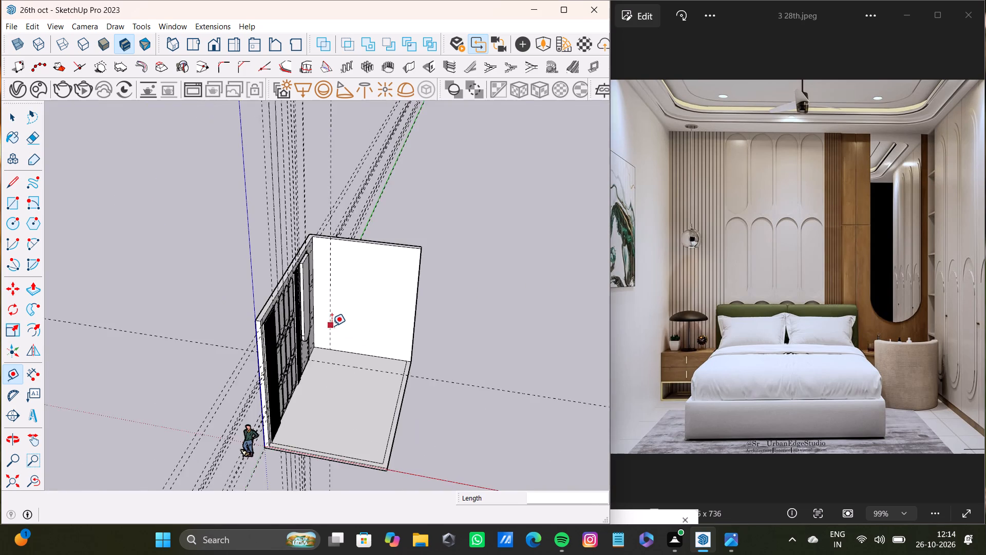
middle_drag(332, 326, 392, 302)
scroll(358, 275, up, 16)
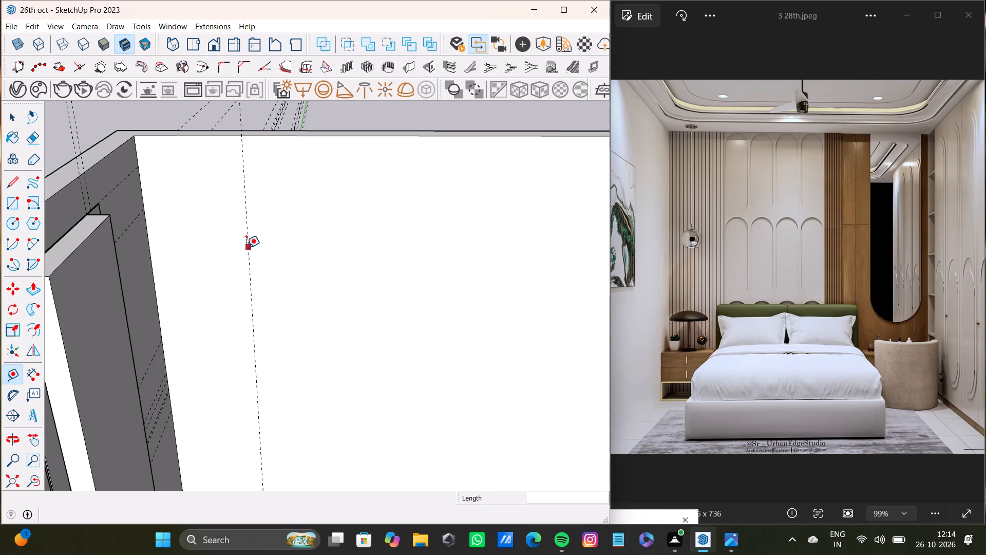
click(249, 250)
text(0.5")
key(Return)
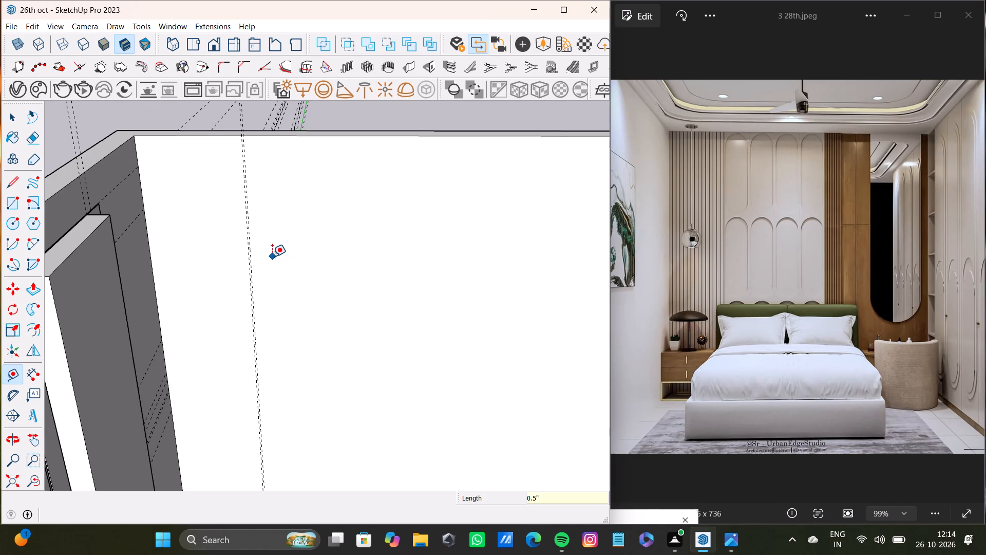
Place a second pair of vertical guides 0.5" apart on the side wall, about 2' 8" beyond the first pair.
scroll(236, 254, up, 3)
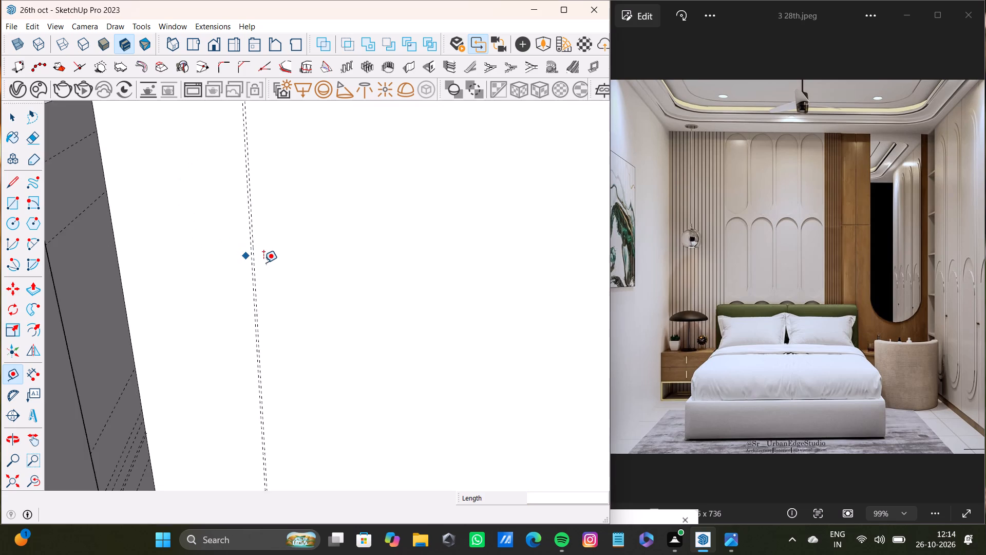
scroll(263, 263, up, 7)
click(249, 271)
scroll(567, 323, down, 16)
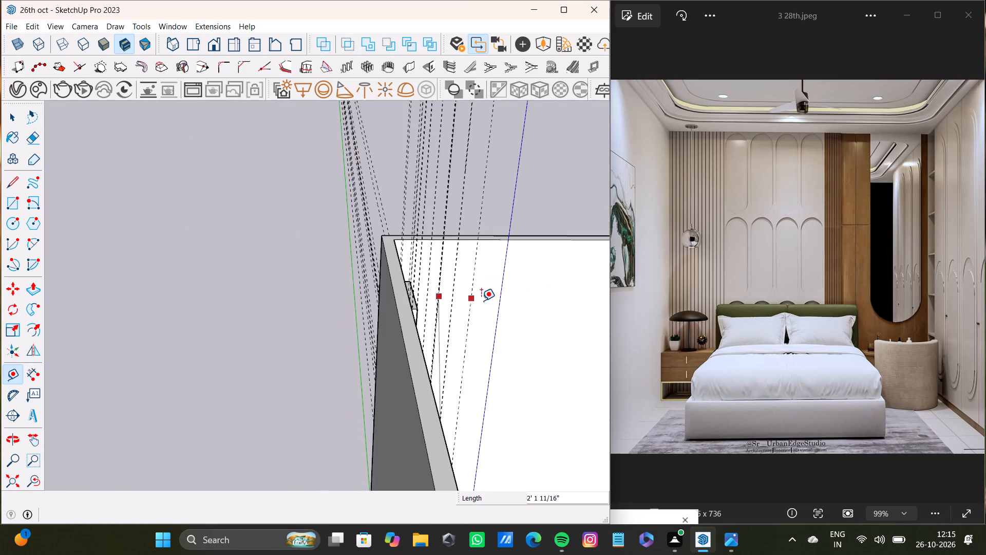
scroll(481, 301, down, 3)
shift+middle_drag(483, 301, 305, 218)
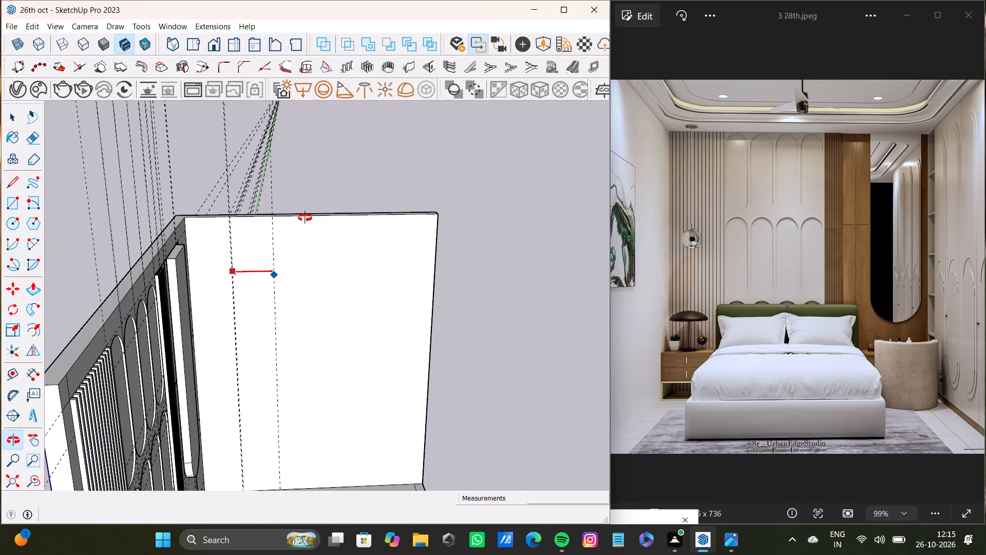
shift+middle_drag(305, 218, 298, 243)
click(281, 243)
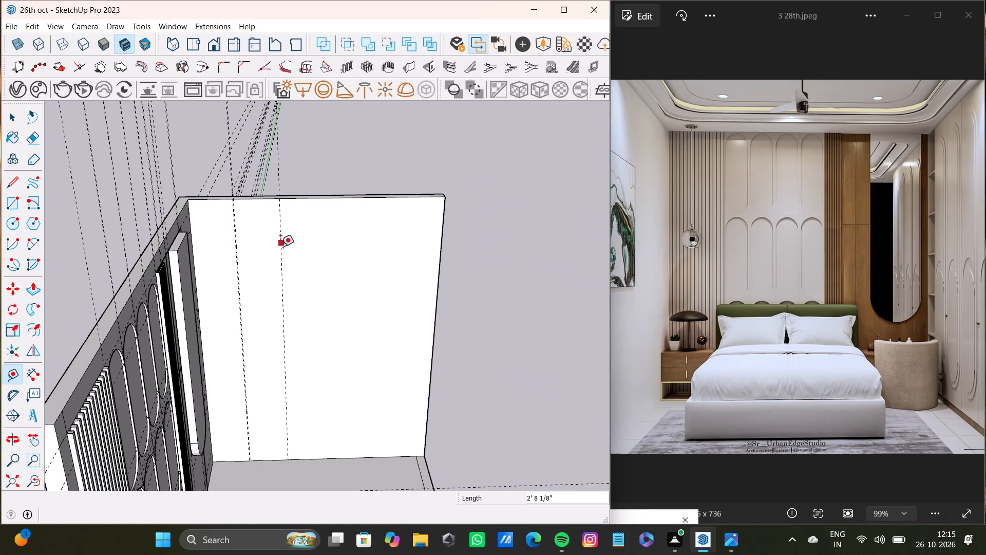
click(280, 247)
text(0.5")
key(Return)
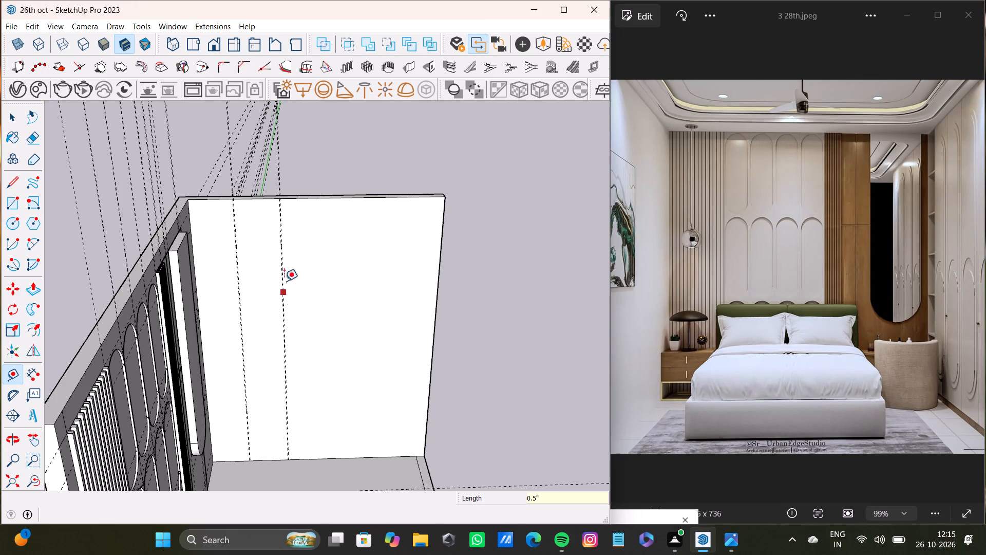
Place a third pair of vertical guides 0.5" apart on the side wall, farther from the corner than the second pair.
scroll(273, 255, up, 18)
click(309, 267)
scroll(501, 319, down, 3)
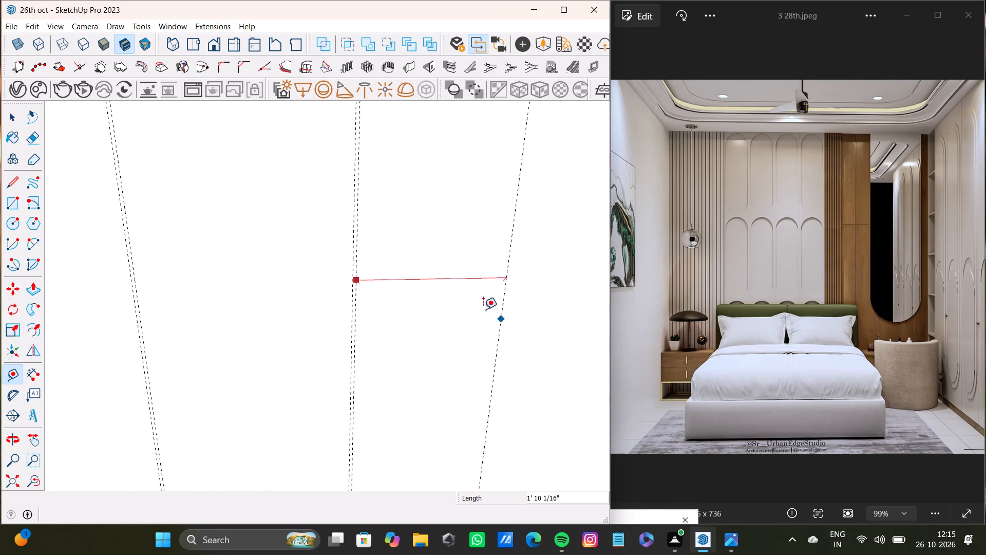
scroll(483, 309, down, 15)
shift+middle_drag(506, 313, 300, 327)
click(325, 318)
drag(326, 319, 332, 319)
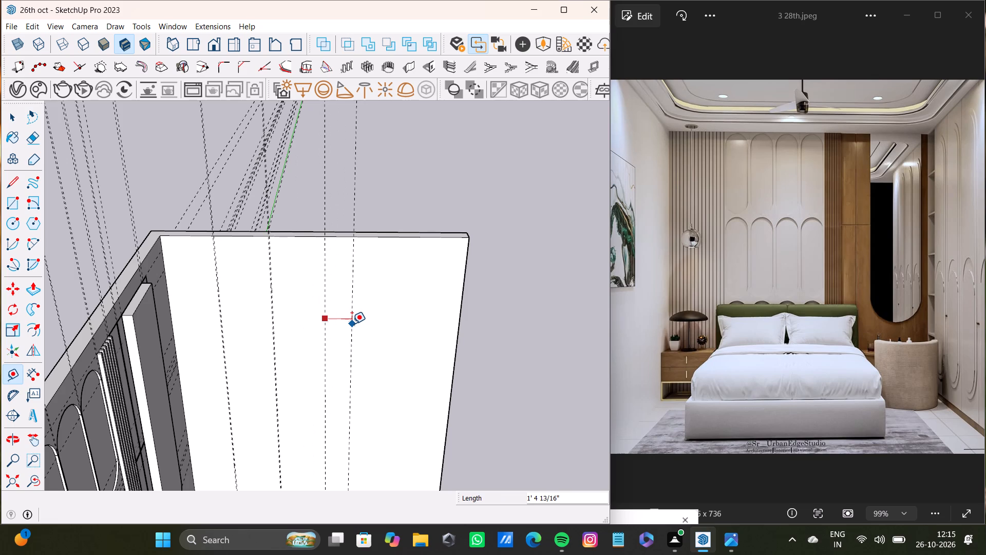
text(0.5")
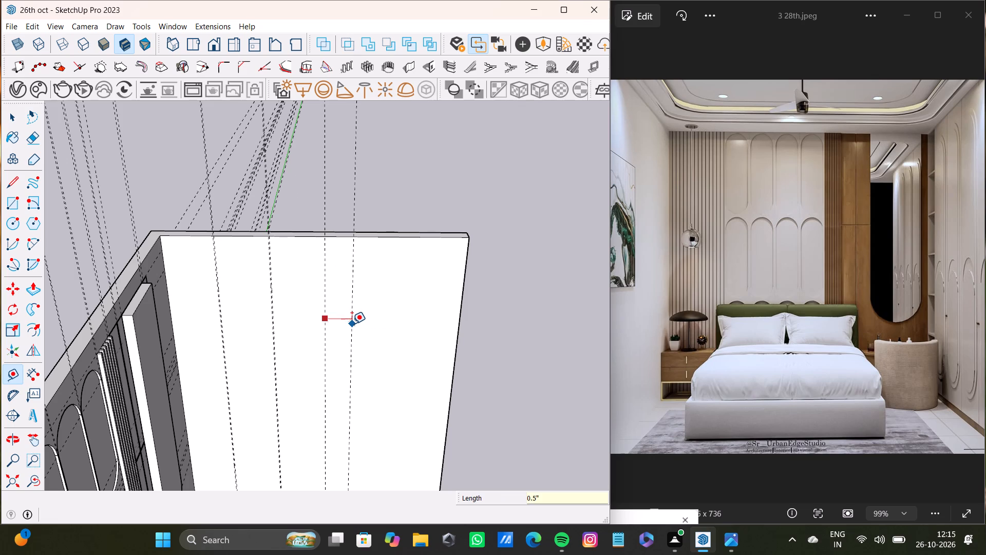
key(Return)
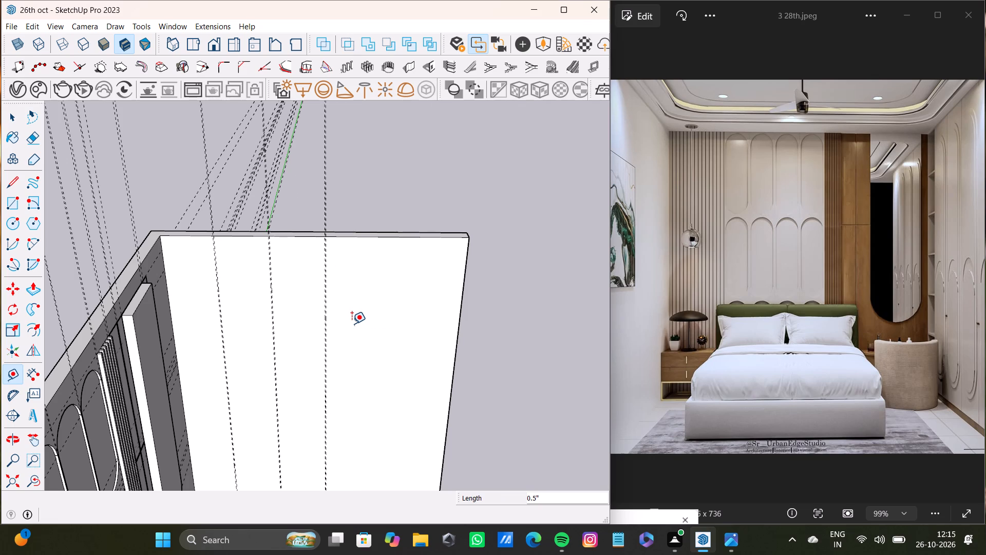
Place a fourth pair of vertical guides 0.5" apart on the side wall, about 2' 8" beyond the third pair.
scroll(358, 319, up, 13)
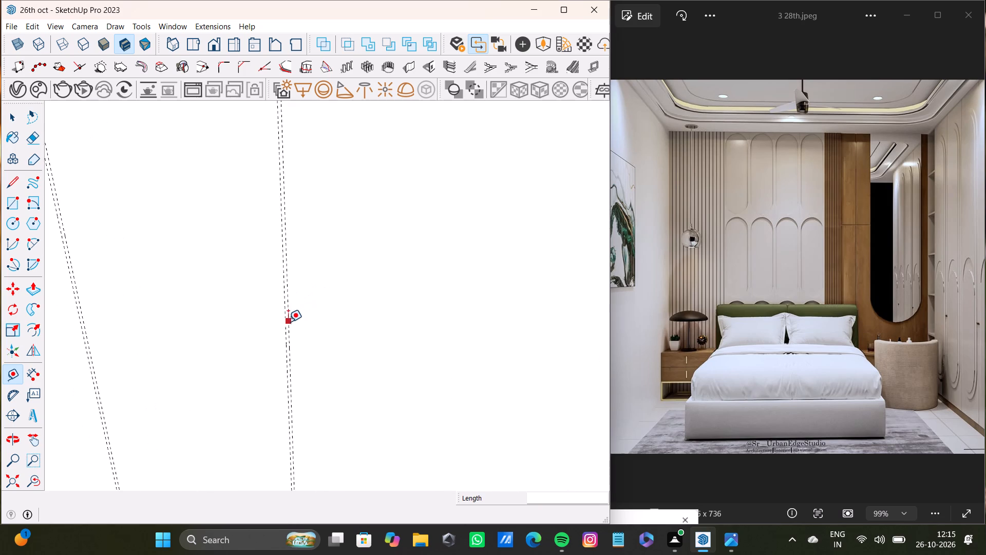
click(288, 322)
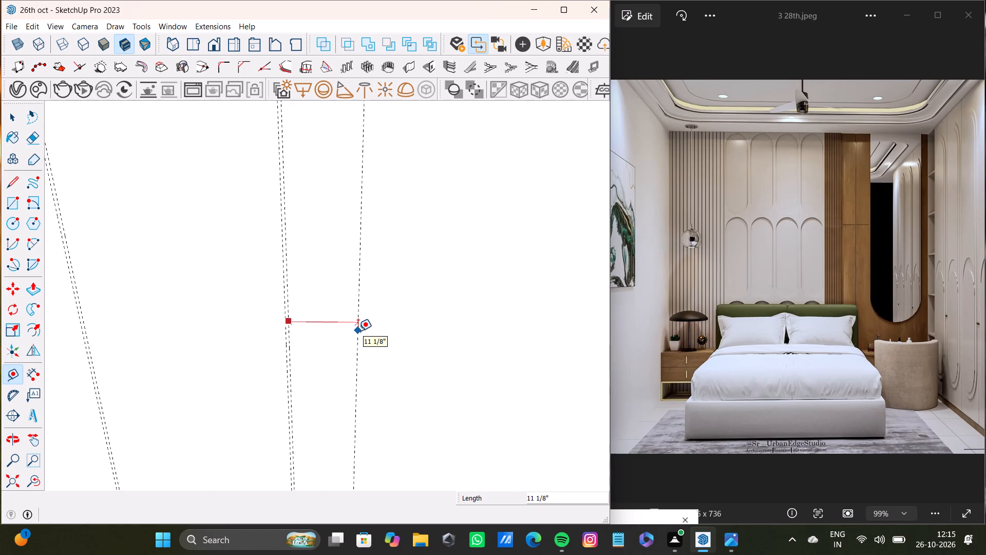
scroll(358, 332, down, 17)
shift+middle_drag(451, 340, 423, 240)
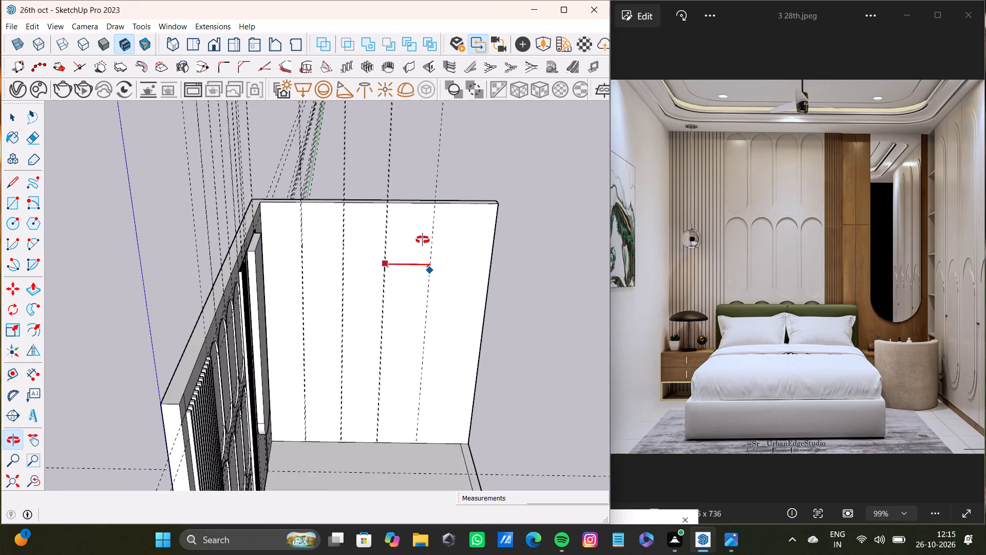
shift+middle_drag(423, 240, 393, 242)
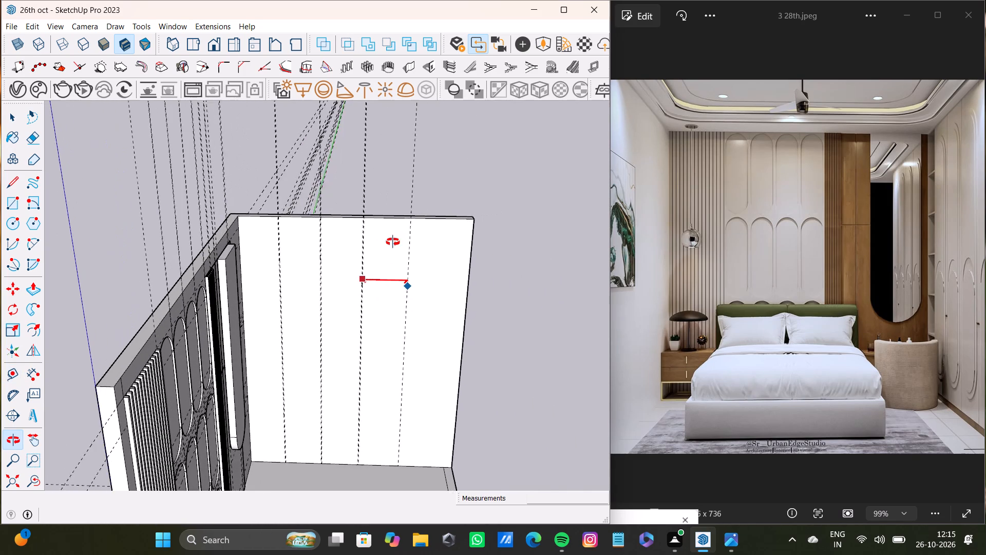
shift+middle_drag(393, 242, 391, 256)
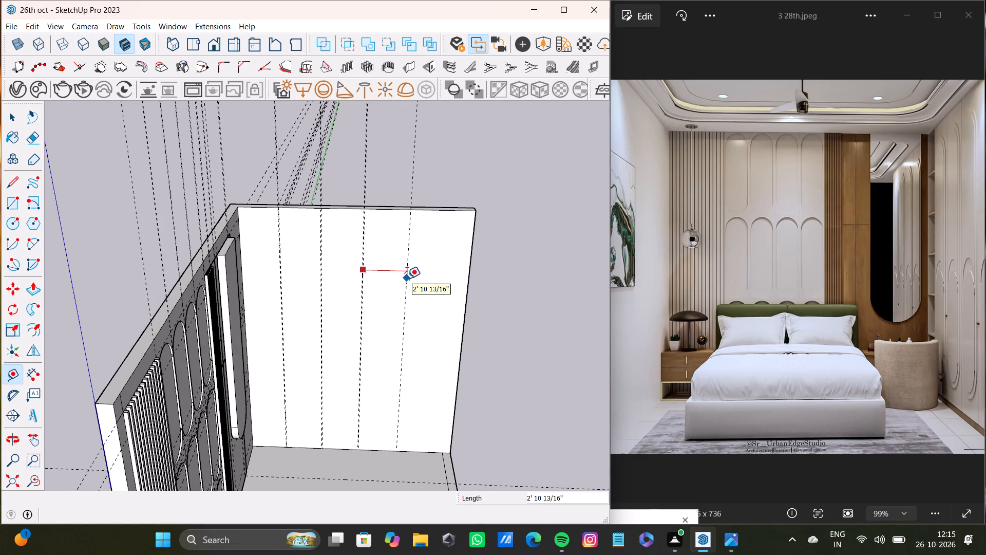
double_click(403, 279)
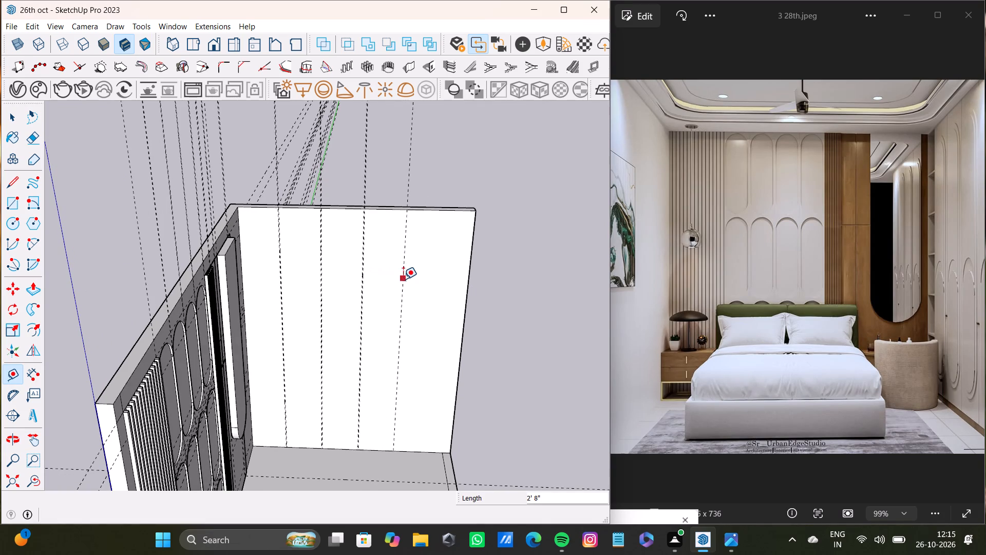
text(0.5")
key(Return)
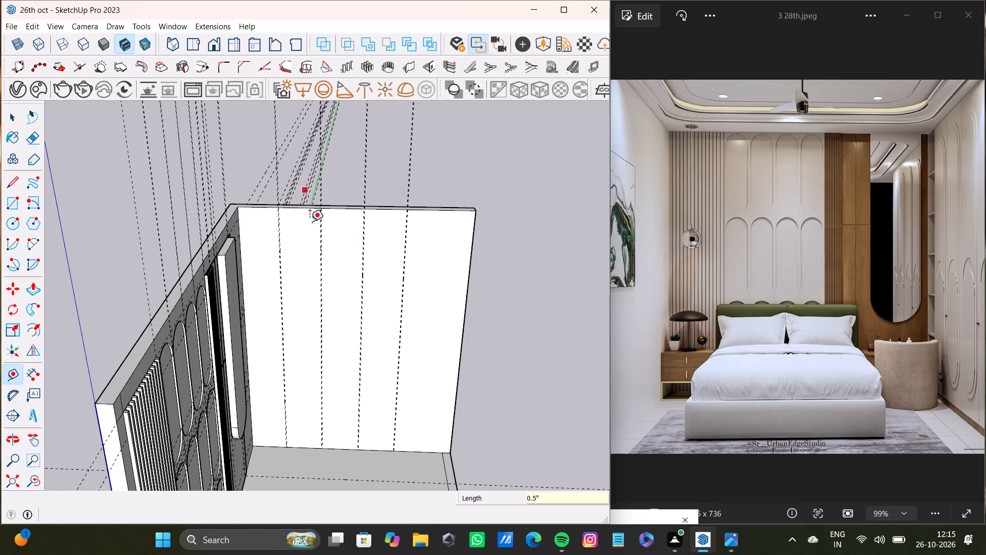
Place a horizontal guide below the side wall's top edge, aligned at the corner with the feature wall's uppermost horizontal guide.
scroll(282, 237, up, 13)
middle_drag(210, 225, 207, 220)
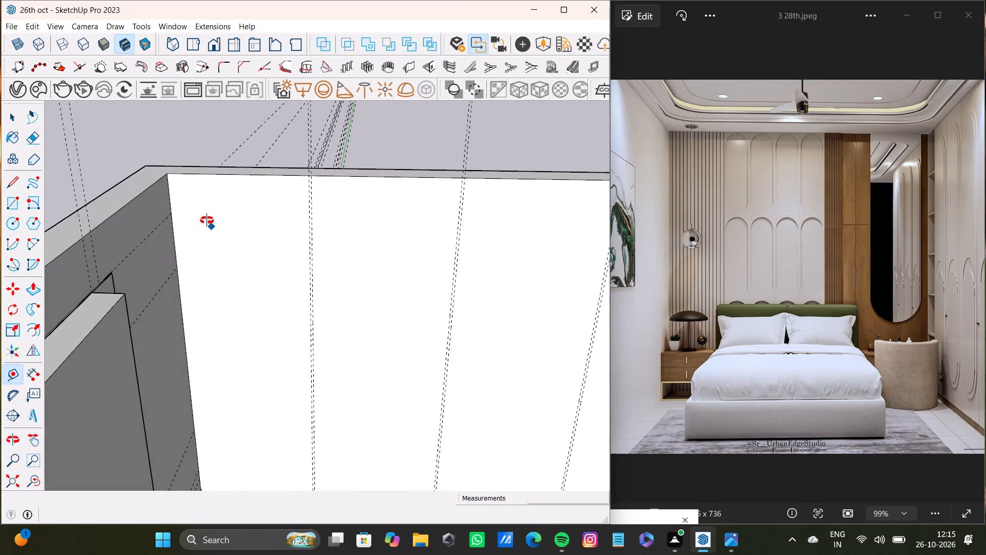
middle_drag(207, 220, 182, 216)
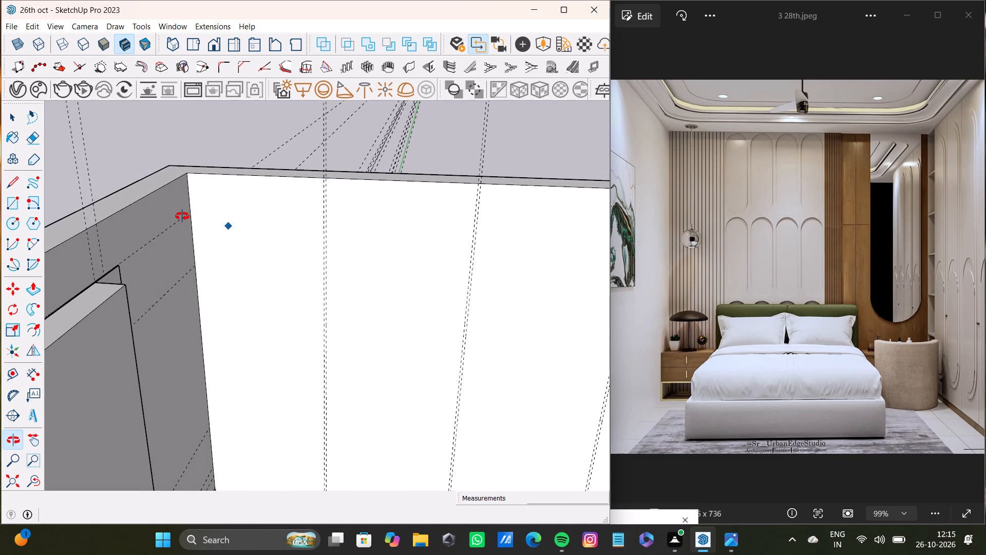
middle_drag(182, 216, 179, 216)
scroll(244, 192, up, 3)
click(233, 165)
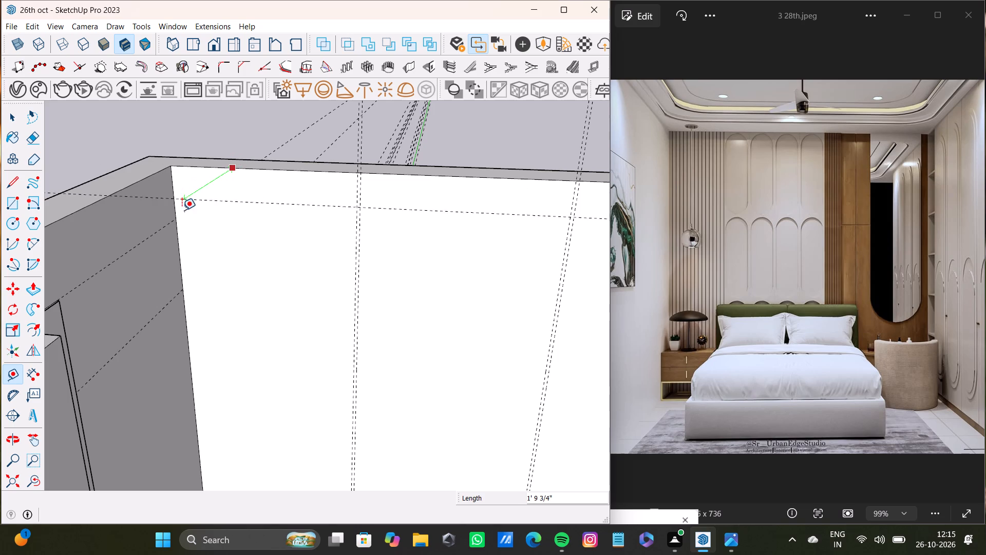
click(179, 219)
Draw a rectangle about 18' 3" by 2' 7" on the side wall, from the corner at the horizontal guide to the first vertical guide at the floor.
scroll(398, 273, down, 9)
middle_click(342, 288)
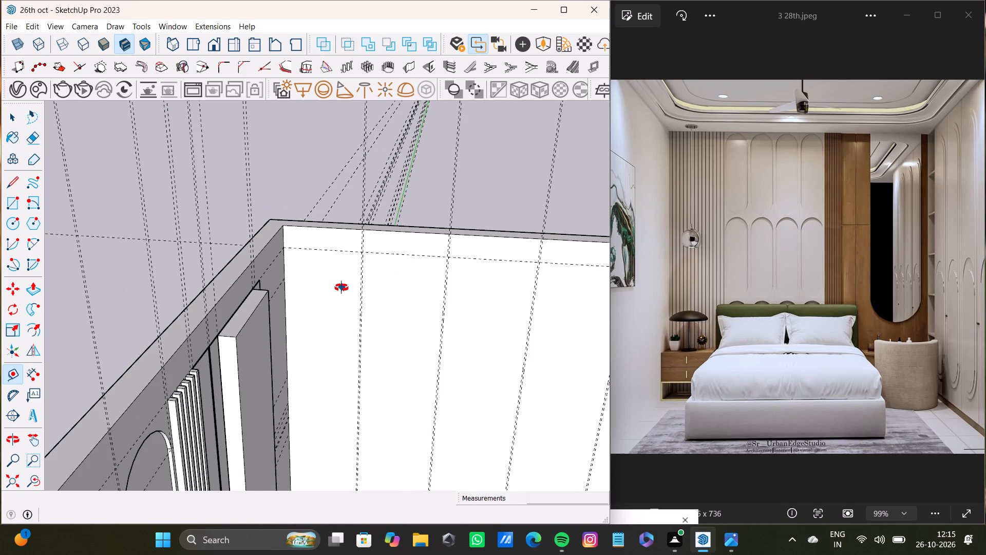
scroll(336, 277, down, 20)
scroll(336, 277, down, 5)
middle_drag(343, 298, 307, 260)
scroll(324, 291, up, 5)
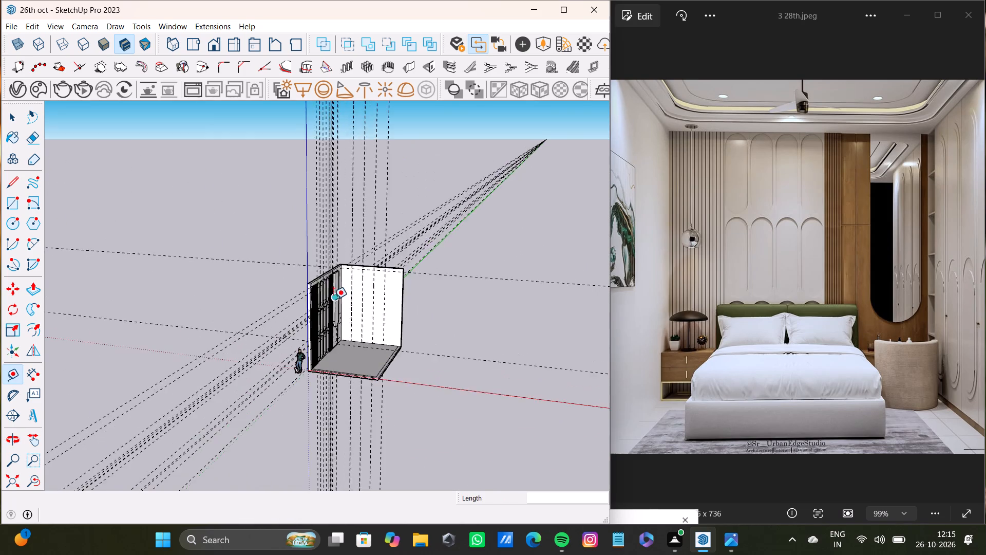
scroll(333, 299, up, 12)
scroll(373, 305, down, 11)
middle_drag(355, 303, 347, 293)
scroll(283, 243, up, 15)
middle_drag(314, 282, 330, 288)
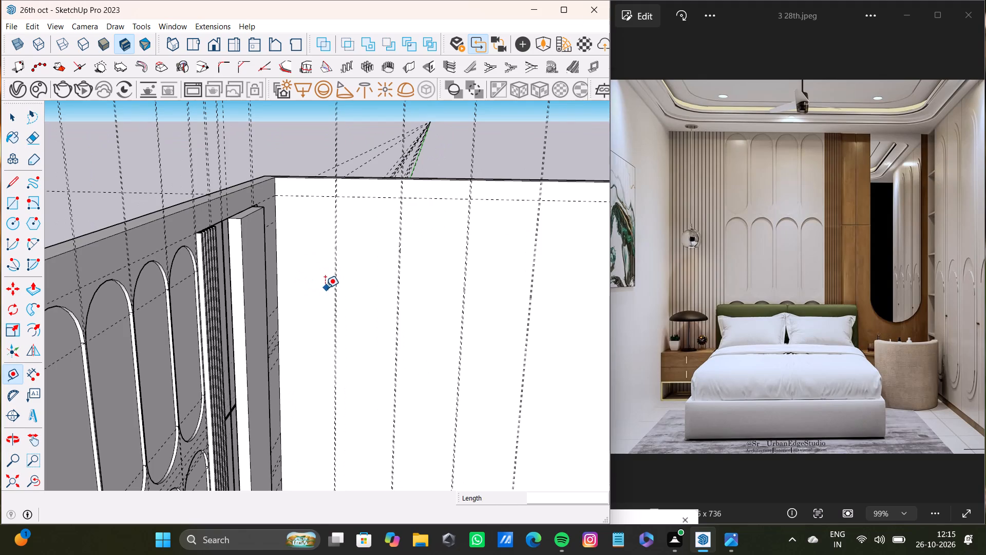
key(r)
scroll(306, 247, up, 8)
click(250, 159)
scroll(345, 323, down, 2)
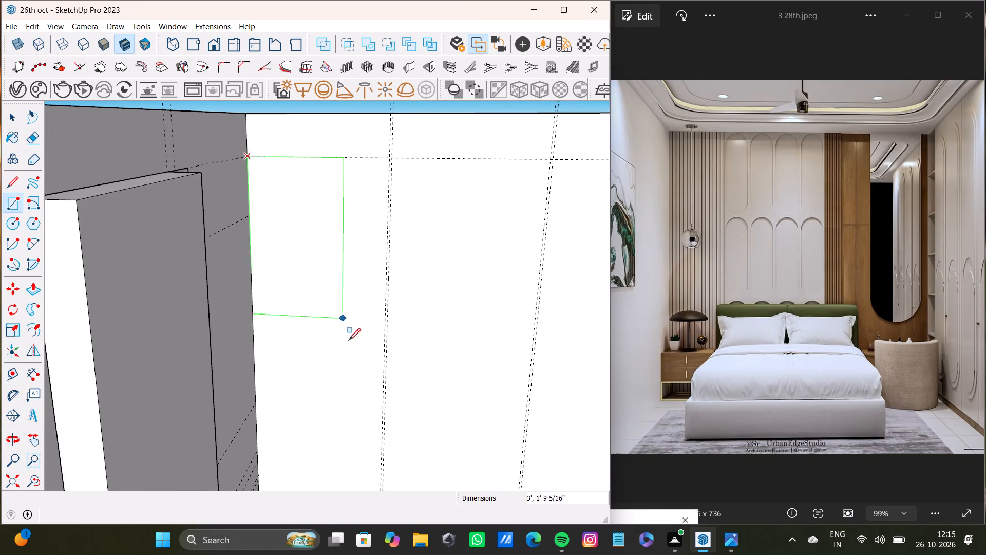
scroll(349, 340, down, 8)
middle_drag(361, 385, 361, 217)
scroll(358, 253, down, 4)
shift+middle_drag(365, 318, 353, 210)
scroll(335, 318, up, 9)
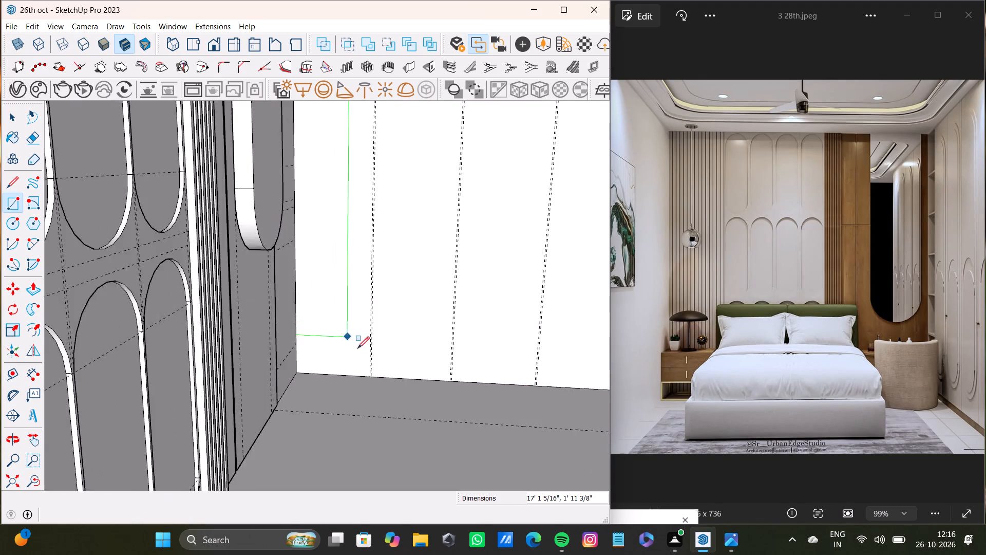
scroll(357, 348, up, 12)
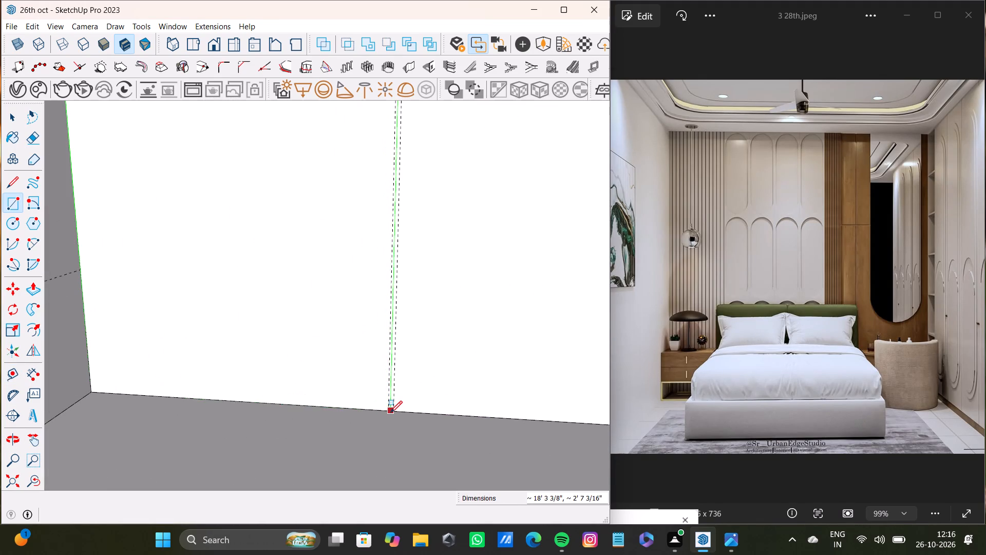
click(388, 412)
Draw a second full-height panel rectangle on the side wall between the first and second guide pairs, from the horizontal guide down to the floor.
scroll(369, 380, down, 17)
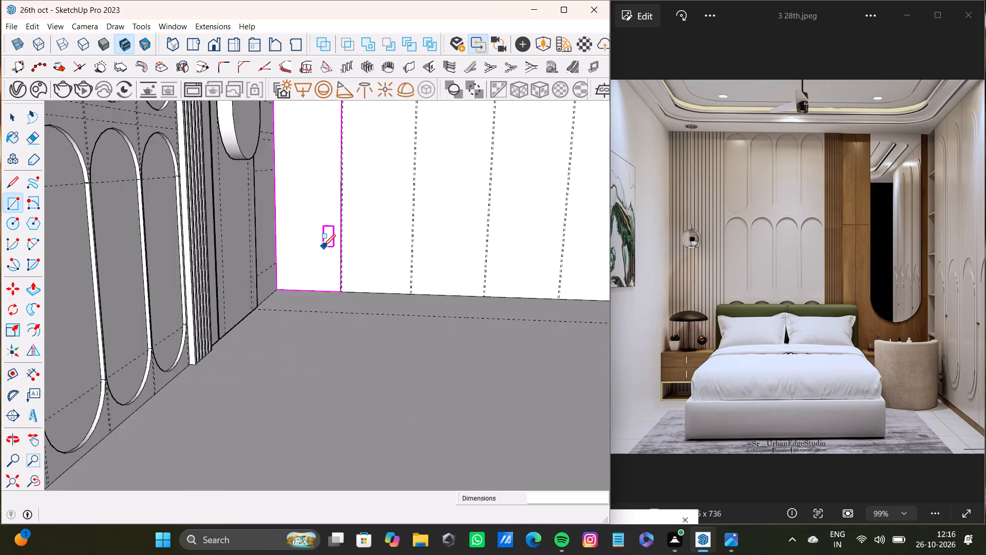
scroll(324, 246, down, 8)
shift+middle_drag(323, 246, 313, 417)
scroll(329, 223, up, 18)
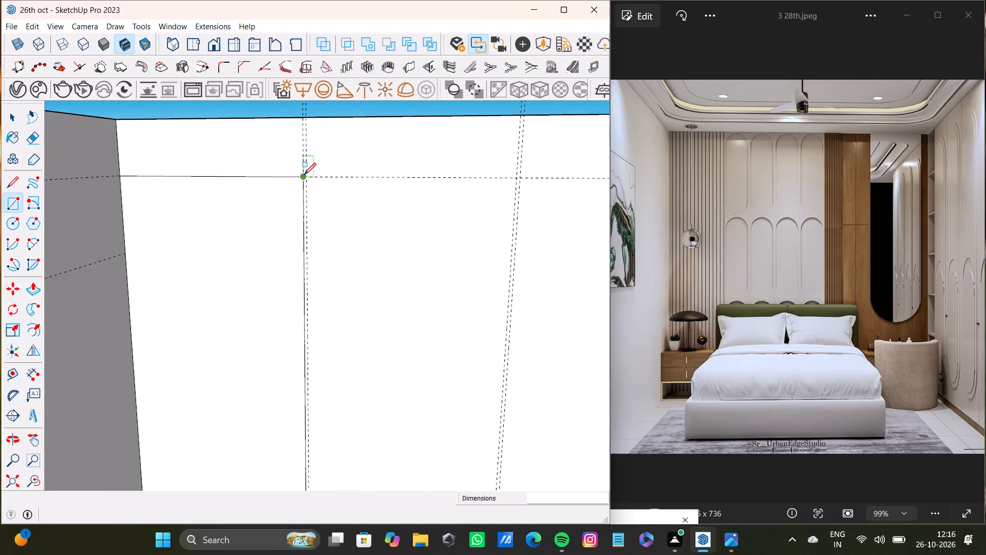
scroll(304, 175, up, 2)
click(310, 175)
scroll(408, 311, down, 9)
shift+middle_drag(459, 365, 423, 236)
scroll(420, 238, down, 4)
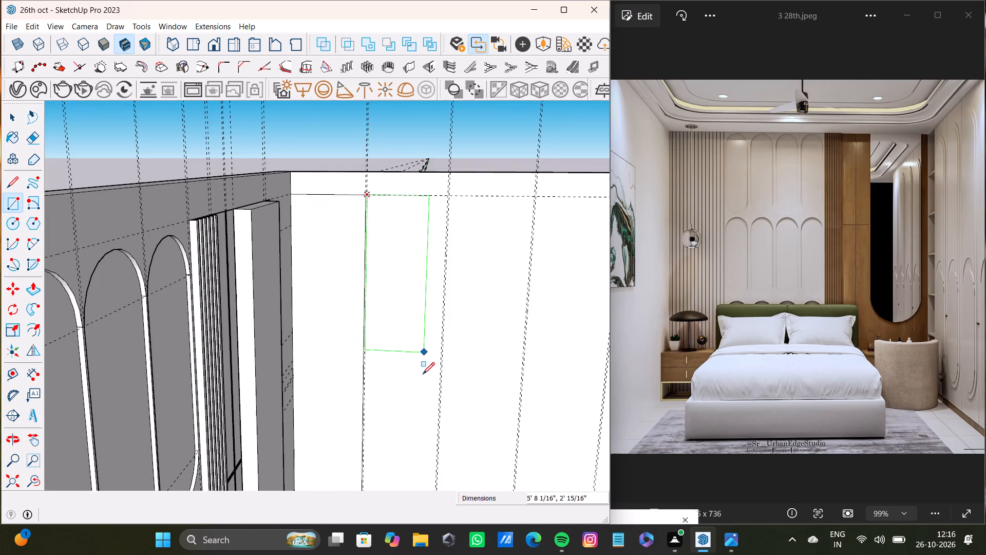
middle_drag(432, 291, 410, 87)
middle_drag(406, 276, 400, 117)
scroll(380, 308, up, 9)
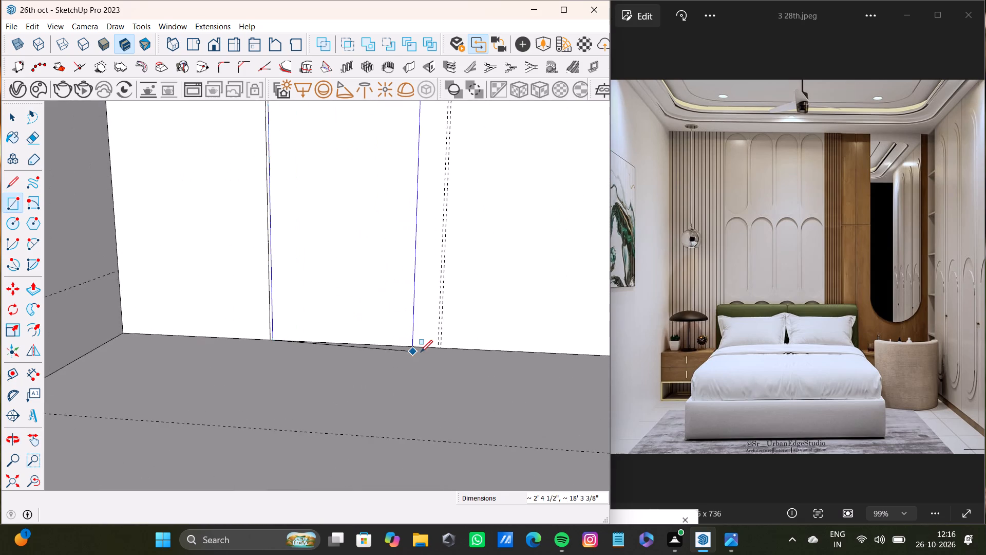
scroll(421, 352, up, 5)
click(445, 343)
Draw a third panel rectangle about 18' 3" by 2' 8 1/2" between the side wall's second and third guide pairs, down to the floor.
scroll(409, 307, down, 19)
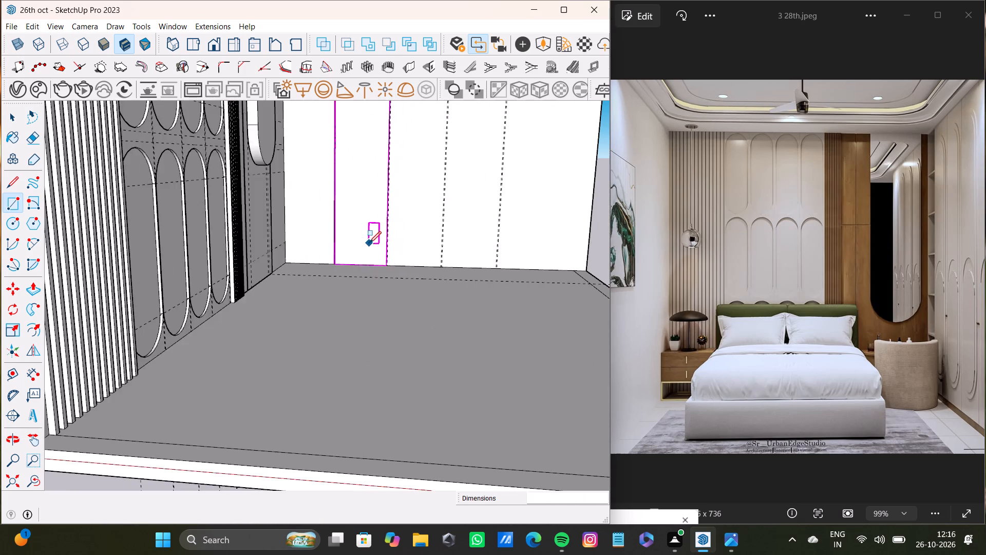
shift+middle_drag(391, 190, 347, 413)
scroll(377, 236, up, 4)
shift+middle_drag(380, 171, 349, 369)
scroll(324, 294, up, 10)
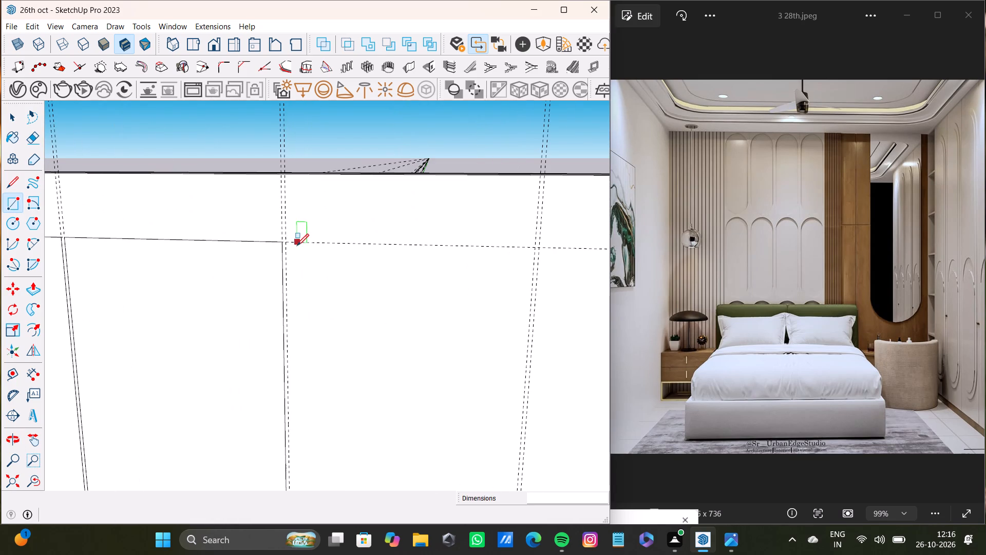
click(287, 245)
scroll(390, 340, down, 8)
shift+middle_drag(428, 401, 431, 276)
shift+scroll(443, 242, down, 4)
middle_drag(435, 348, 435, 272)
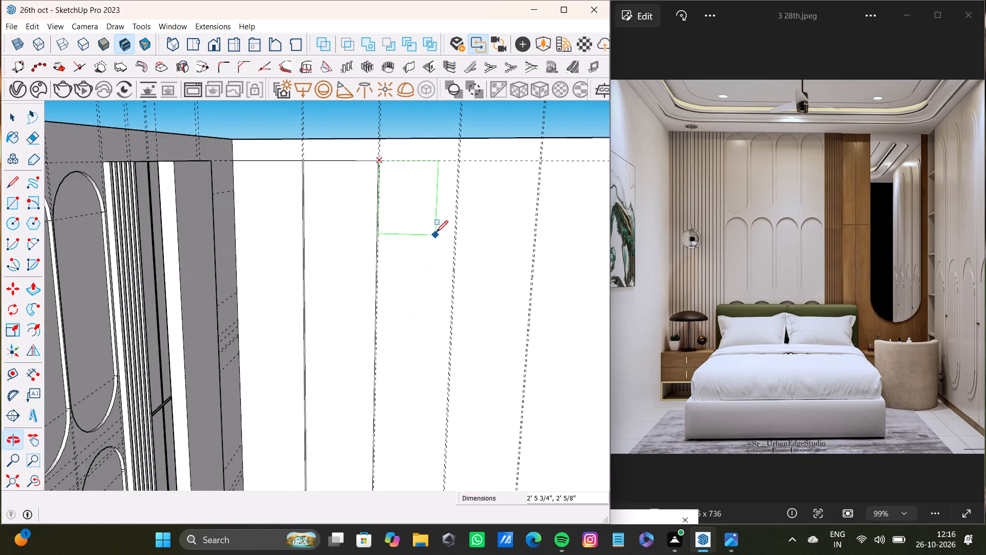
scroll(436, 265, down, 2)
shift+middle_drag(431, 361, 430, 184)
scroll(432, 295, down, 1)
middle_drag(432, 300, 422, 203)
scroll(416, 284, up, 15)
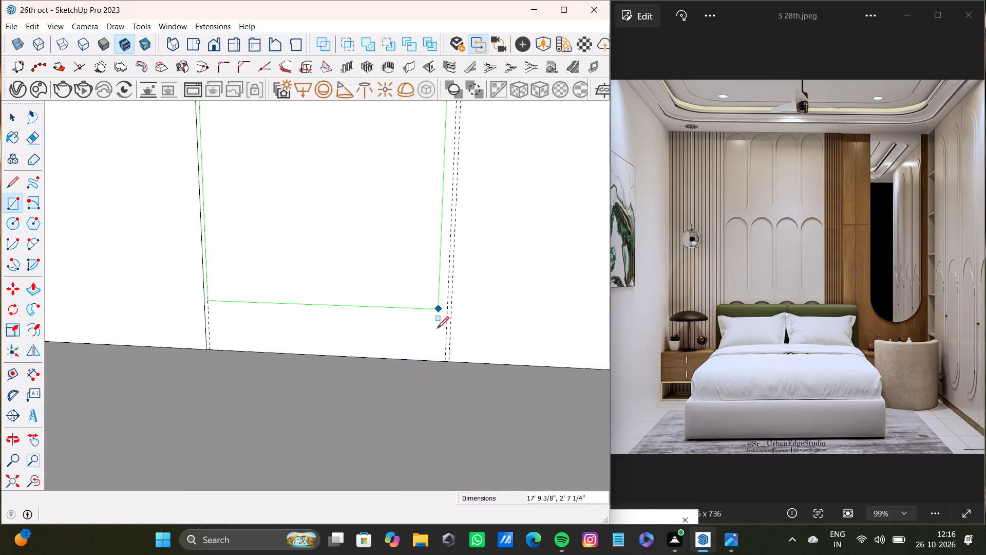
scroll(437, 328, up, 3)
click(447, 365)
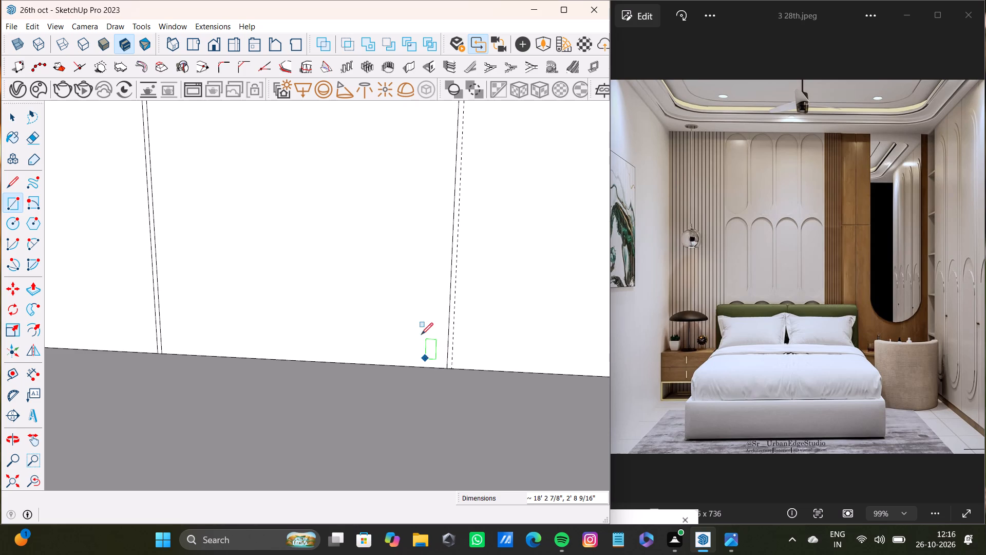
scroll(408, 286, down, 20)
scroll(408, 286, down, 5)
shift+middle_drag(399, 212, 369, 337)
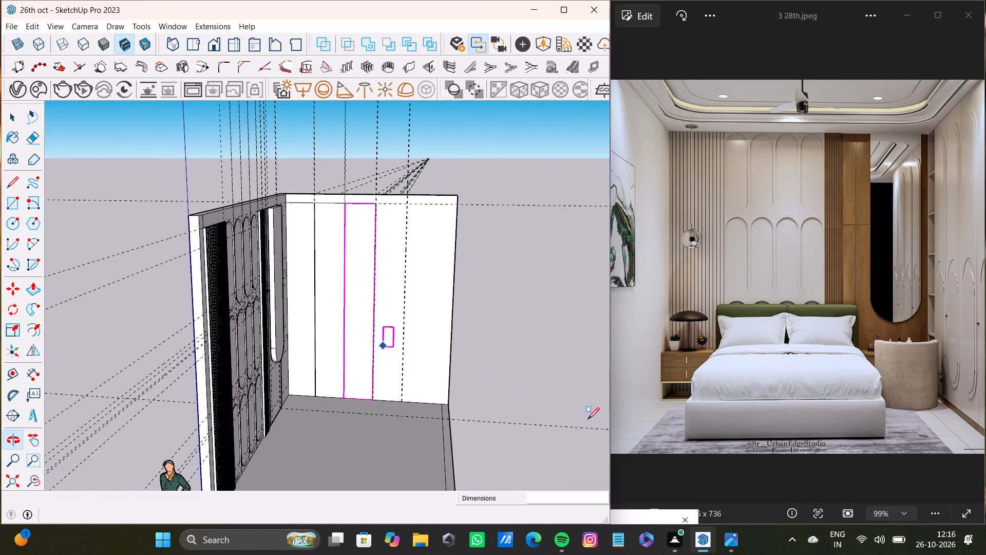
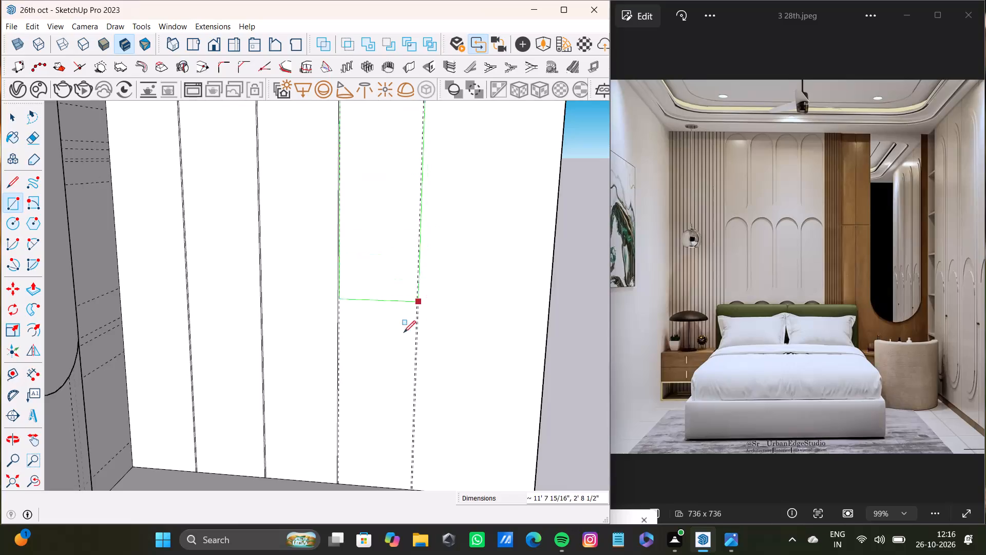
Finish the fourth panel rectangle on the side wall, closing it at the floor on the fourth vertical guide pair.
shift+middle_drag(402, 334, 408, 249)
scroll(415, 304, up, 13)
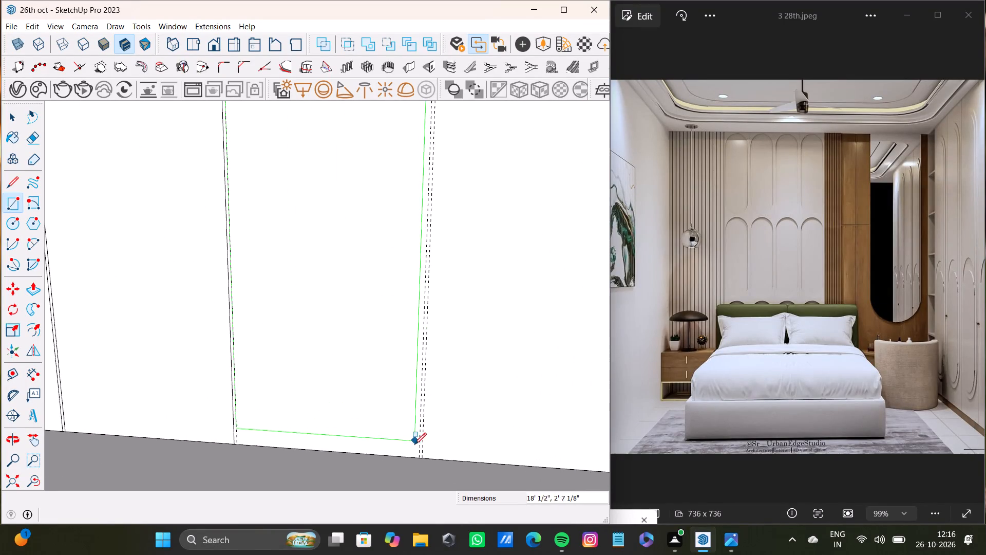
click(416, 456)
Push/Pull the side wall's first panel, next to the feature wall corner, about 1' 6 5/8" out into the room.
scroll(326, 398, down, 13)
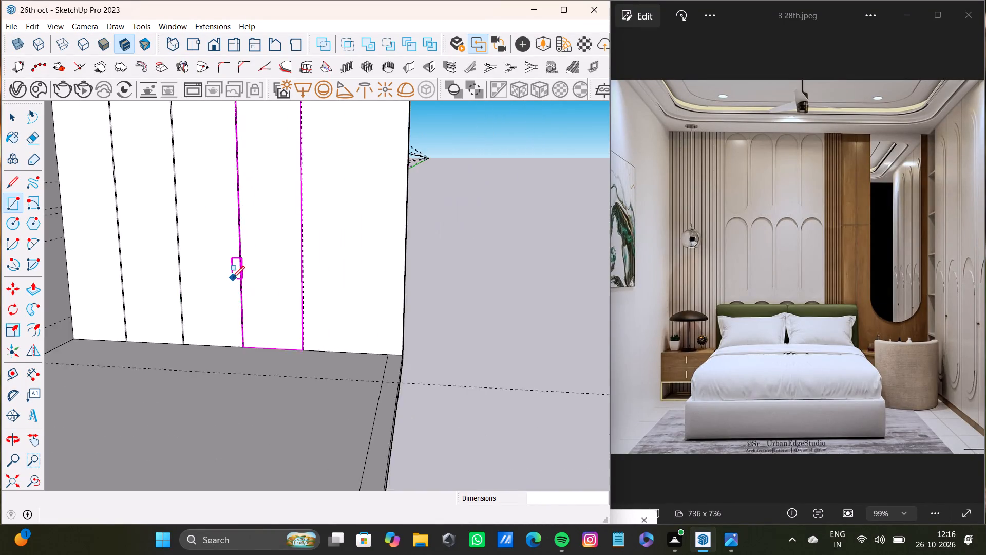
scroll(233, 278, down, 4)
shift+middle_drag(233, 278, 392, 289)
shift+scroll(314, 122, up, 4)
scroll(358, 187, down, 8)
shift+middle_drag(372, 199, 282, 312)
scroll(244, 198, up, 5)
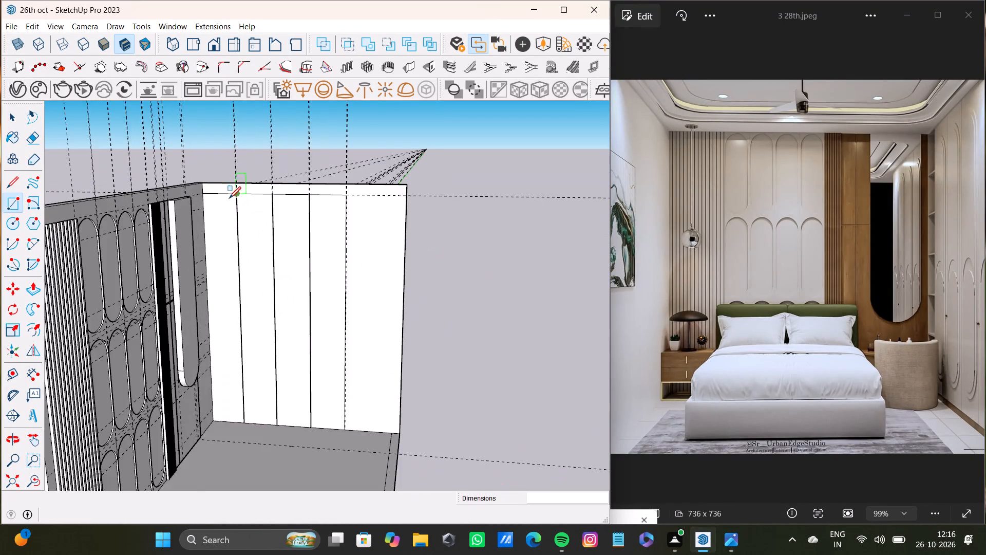
scroll(229, 198, up, 1)
key(space)
click(226, 205)
key(p)
drag(225, 208, 222, 208)
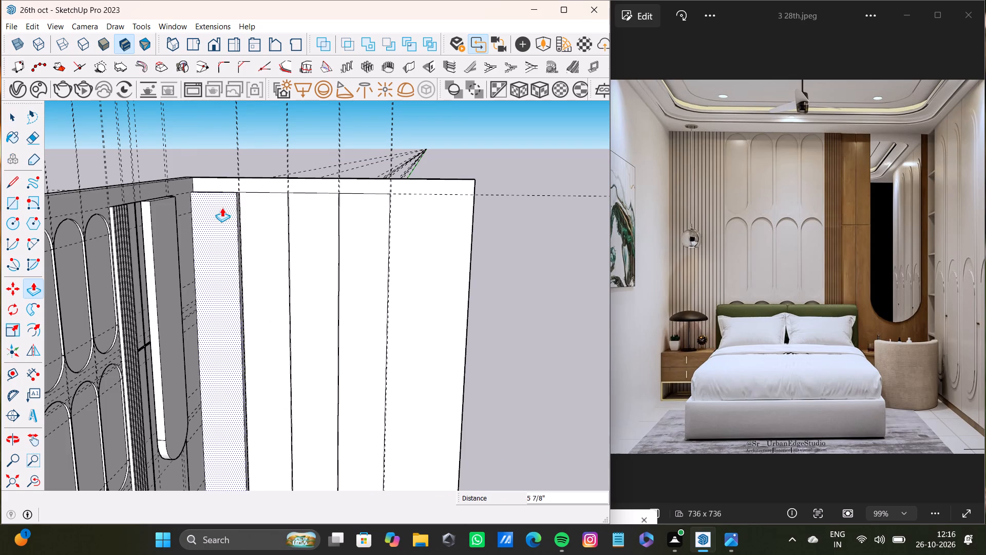
drag(222, 208, 215, 207)
Pull the first panel's front face further out, to a total depth of about 1' 10 1/8".
scroll(215, 207, down, 5)
middle_drag(214, 207, 164, 323)
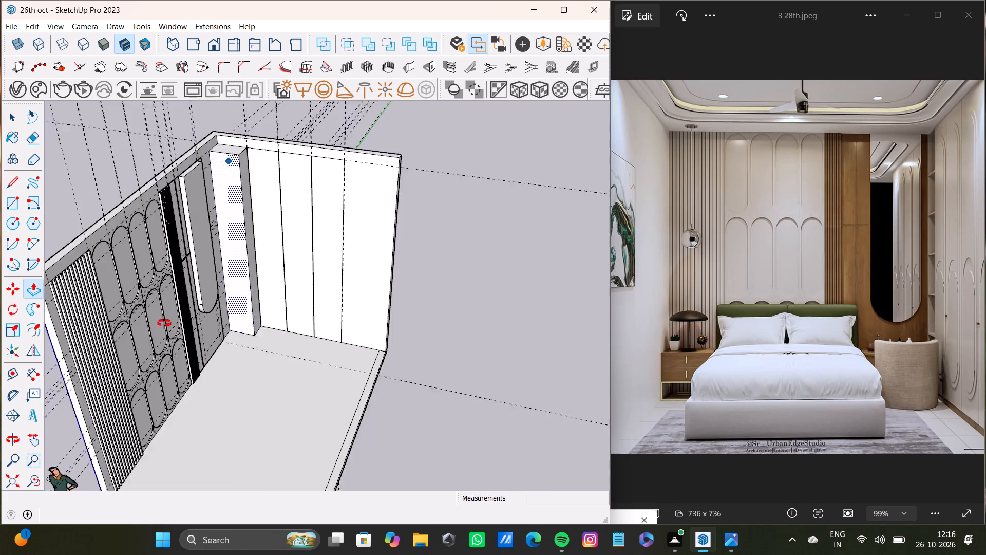
middle_drag(164, 323, 0, 218)
scroll(320, 192, up, 7)
middle_drag(358, 215, 315, 250)
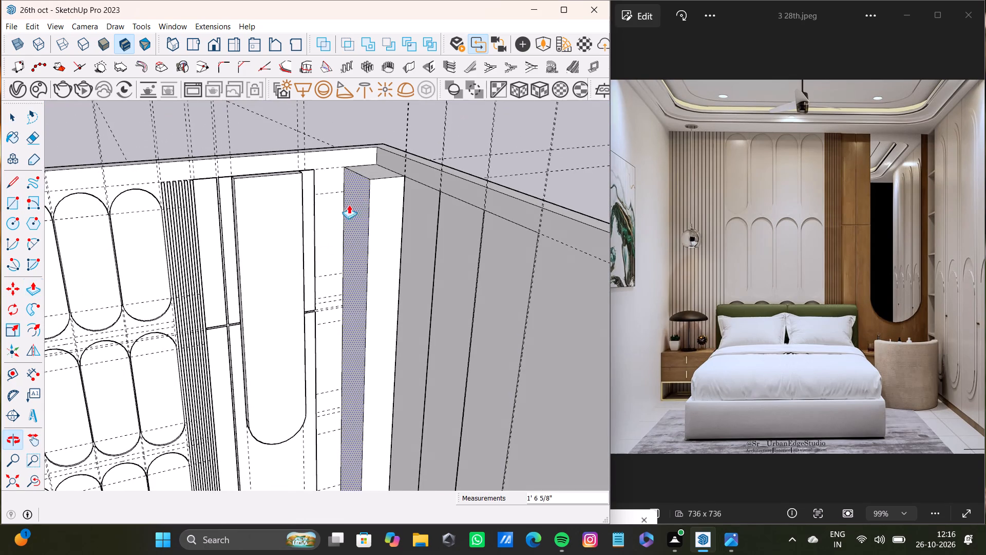
drag(361, 196, 345, 194)
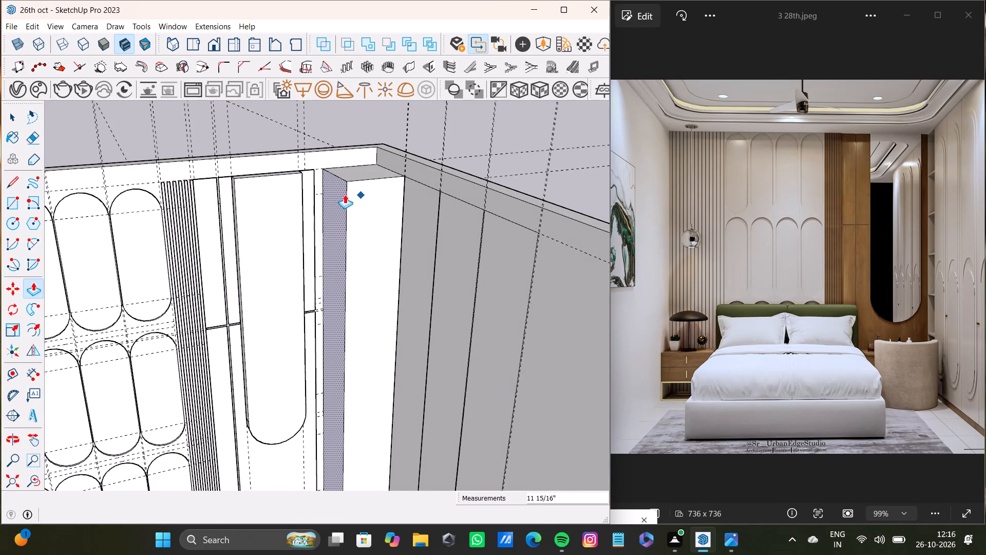
drag(345, 194, 354, 194)
Extrude the second side wall panel 1' 10 1/8" so its front is flush with the first panel.
scroll(354, 211, down, 3)
middle_drag(360, 232, 451, 226)
scroll(352, 201, up, 5)
middle_drag(350, 203, 428, 208)
key(space)
scroll(409, 206, up, 1)
click(409, 206)
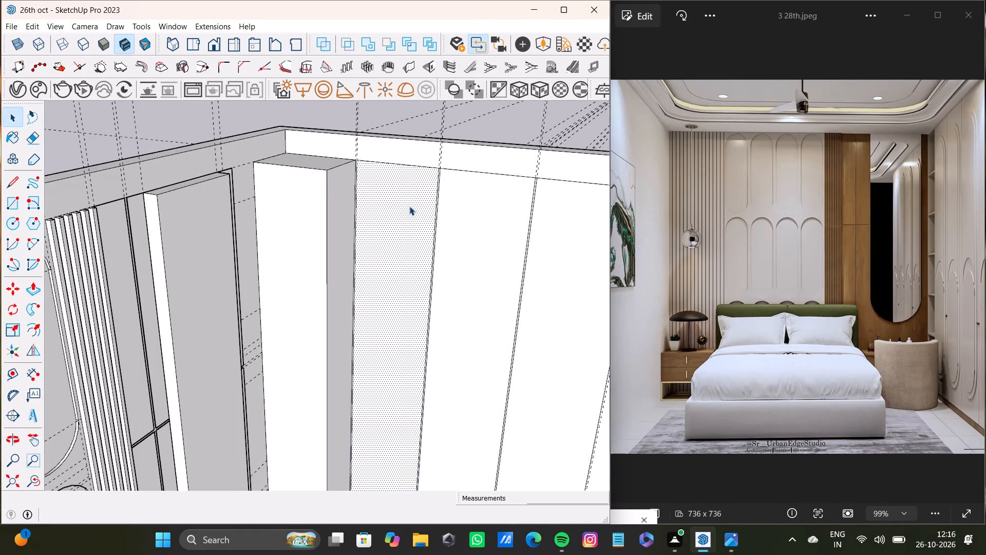
key(p)
drag(410, 206, 330, 164)
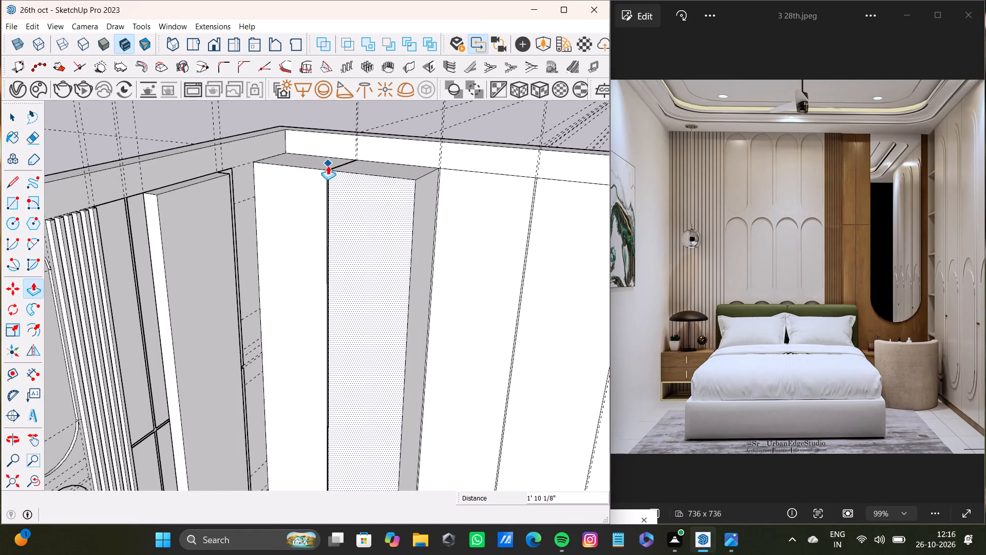
Extrude the third side wall panel 1' 10 1/8", flush with the second panel's front.
middle_drag(406, 196, 502, 213)
key(space)
click(443, 191)
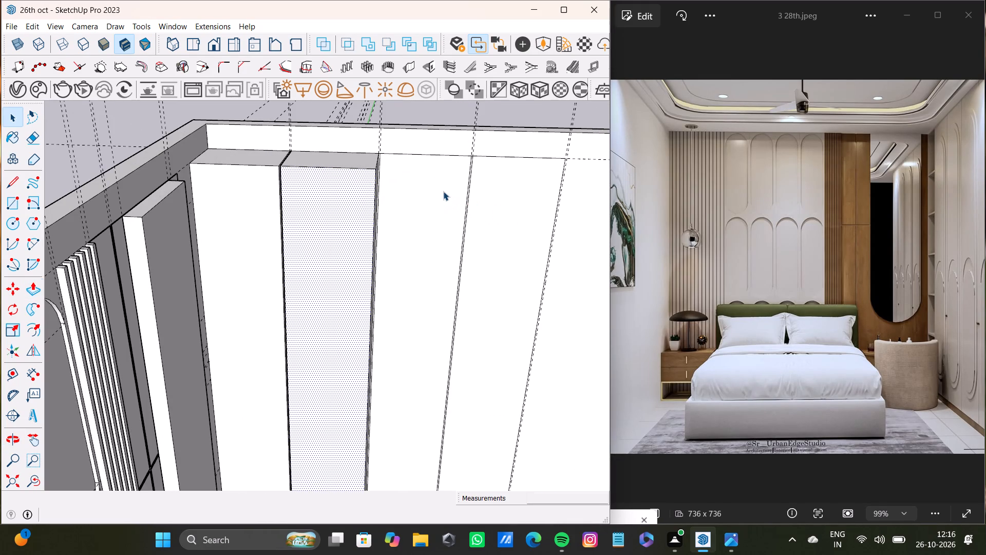
key(p)
drag(440, 177, 365, 170)
Extrude the fourth side wall panel flush with the front of the three extruded panels.
scroll(372, 181, down, 9)
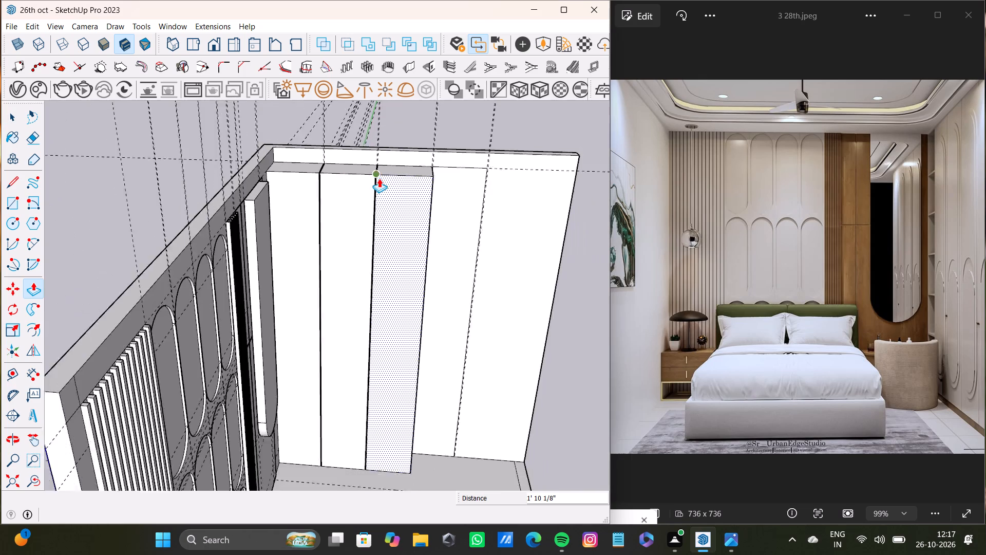
scroll(379, 178, down, 1)
middle_drag(466, 208, 352, 215)
key(space)
click(314, 188)
key(p)
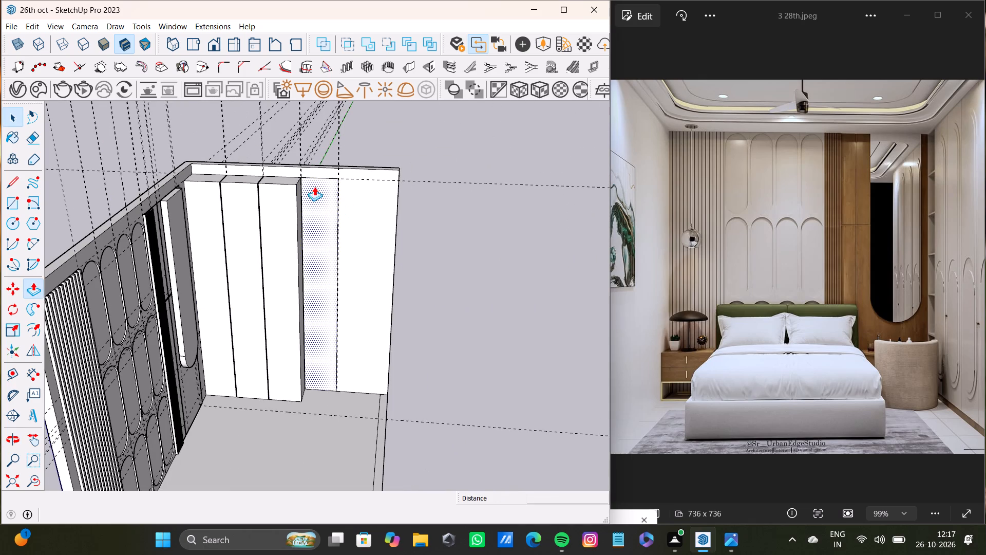
drag(314, 187, 279, 190)
Offset the outline of the first panel's front face inward to form a narrow frame around it.
scroll(279, 190, down, 6)
middle_drag(289, 223, 247, 218)
key(space)
scroll(251, 192, up, 2)
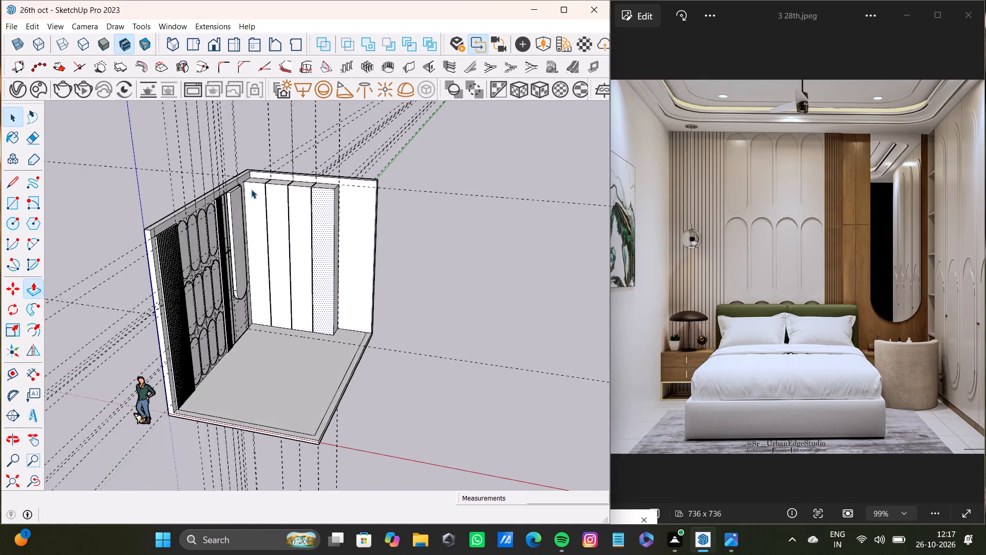
scroll(251, 189, up, 8)
click(254, 193)
scroll(254, 194, down, 9)
shift+middle_drag(254, 194, 279, 188)
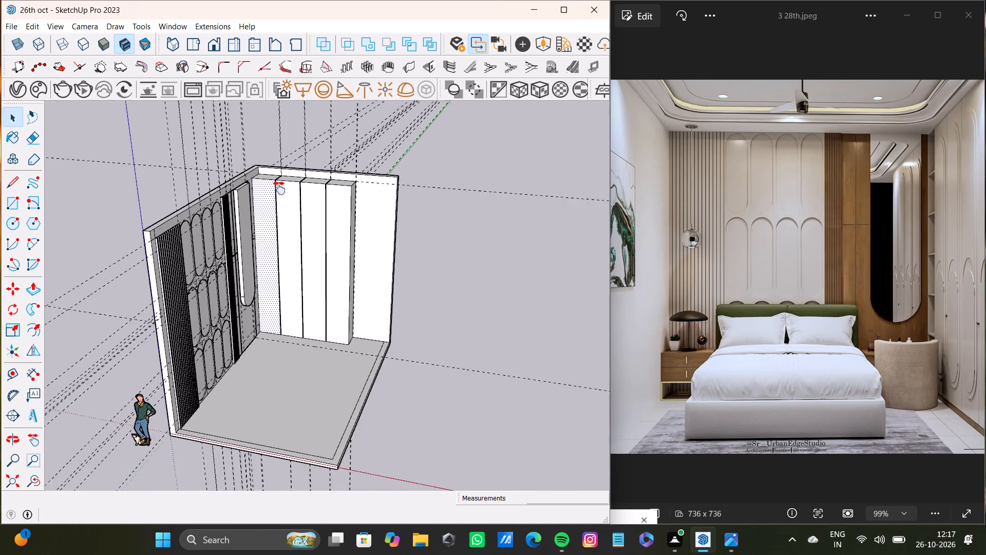
shift+middle_drag(279, 188, 322, 175)
scroll(317, 186, up, 1)
scroll(296, 221, up, 4)
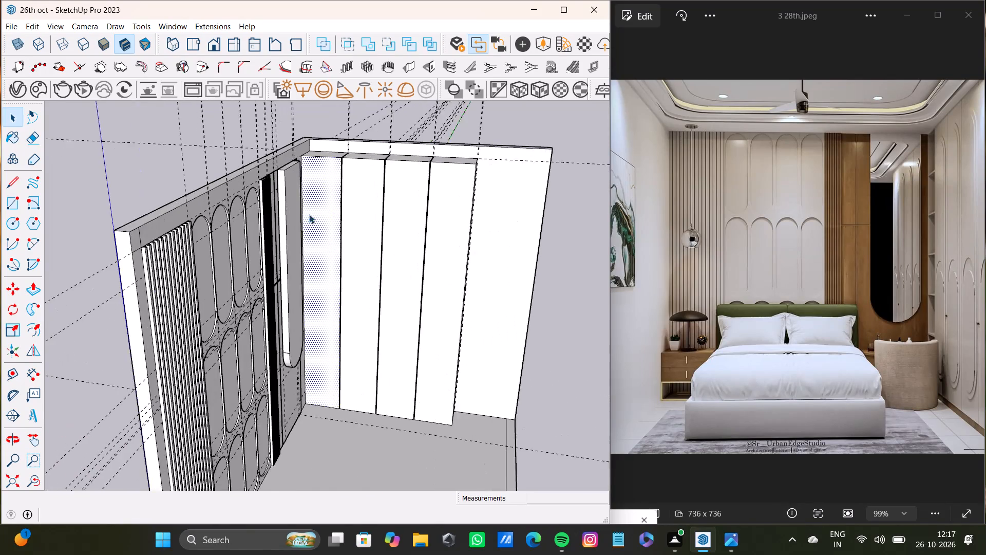
scroll(309, 214, up, 3)
middle_drag(318, 214, 329, 215)
key(f)
drag(323, 213, 337, 213)
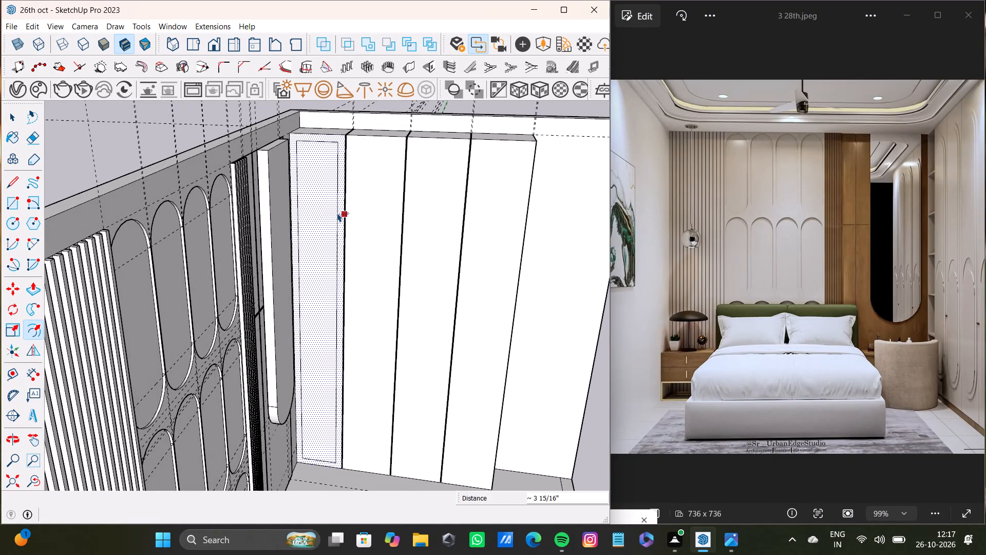
drag(337, 213, 339, 213)
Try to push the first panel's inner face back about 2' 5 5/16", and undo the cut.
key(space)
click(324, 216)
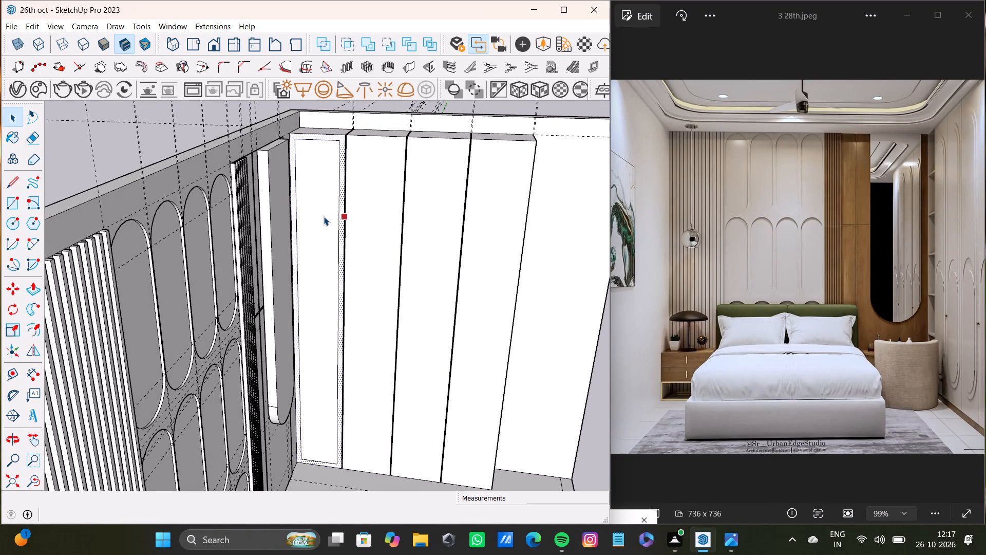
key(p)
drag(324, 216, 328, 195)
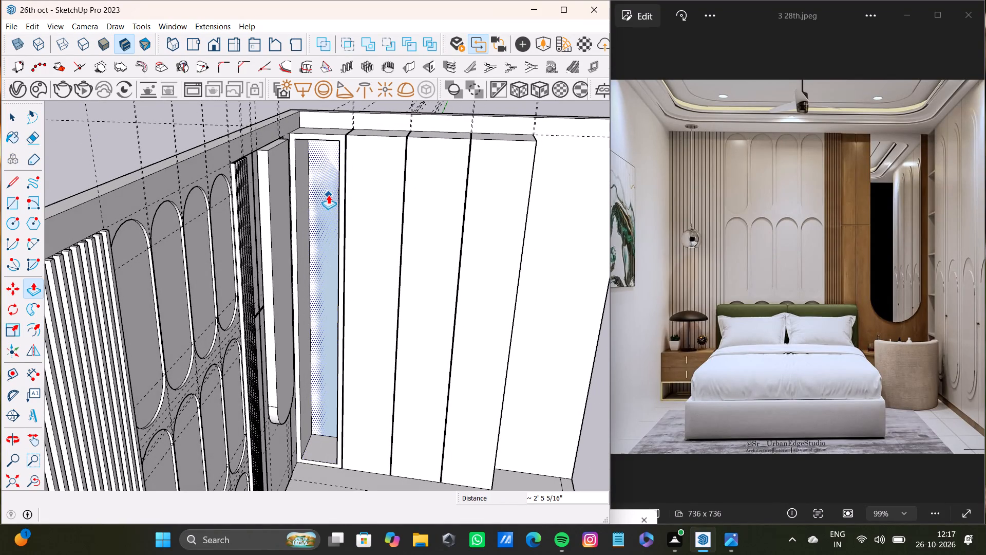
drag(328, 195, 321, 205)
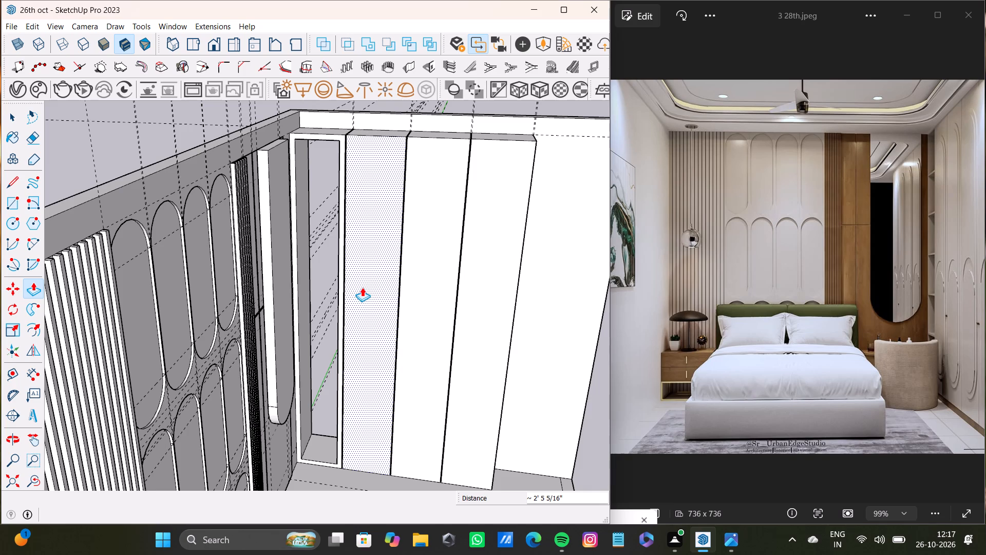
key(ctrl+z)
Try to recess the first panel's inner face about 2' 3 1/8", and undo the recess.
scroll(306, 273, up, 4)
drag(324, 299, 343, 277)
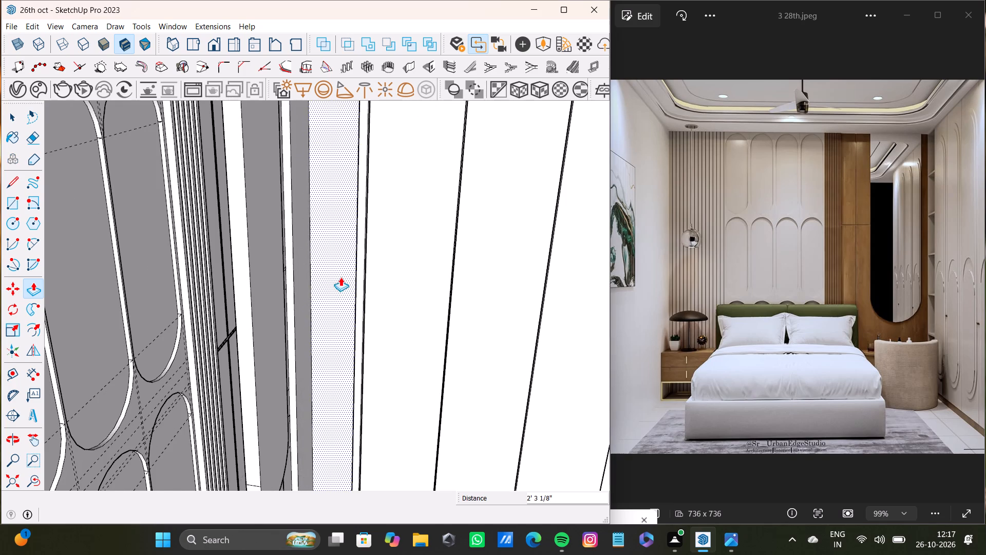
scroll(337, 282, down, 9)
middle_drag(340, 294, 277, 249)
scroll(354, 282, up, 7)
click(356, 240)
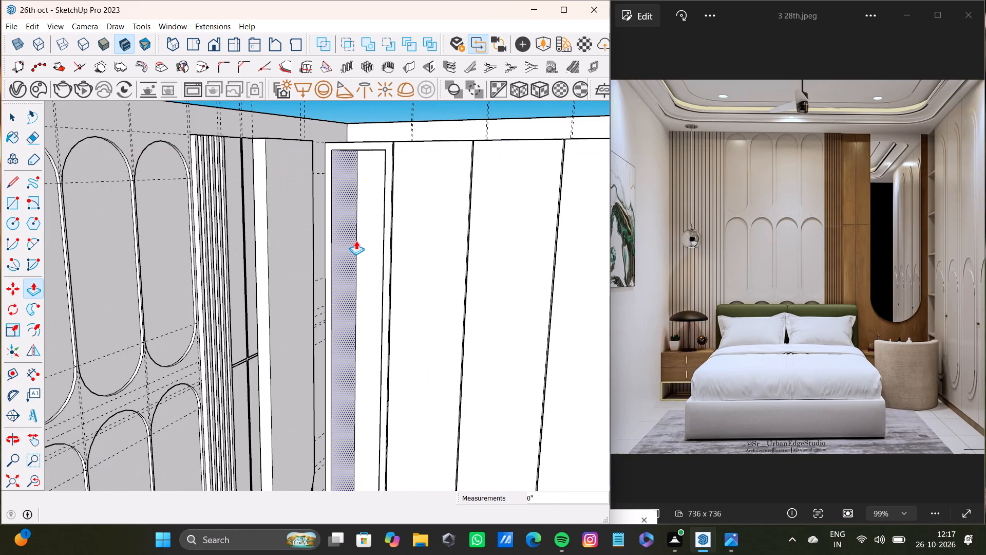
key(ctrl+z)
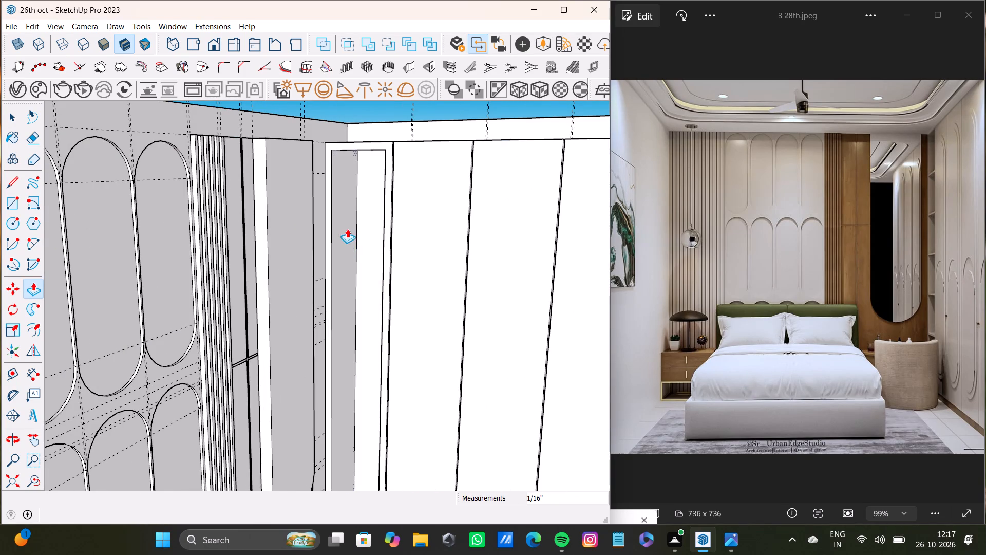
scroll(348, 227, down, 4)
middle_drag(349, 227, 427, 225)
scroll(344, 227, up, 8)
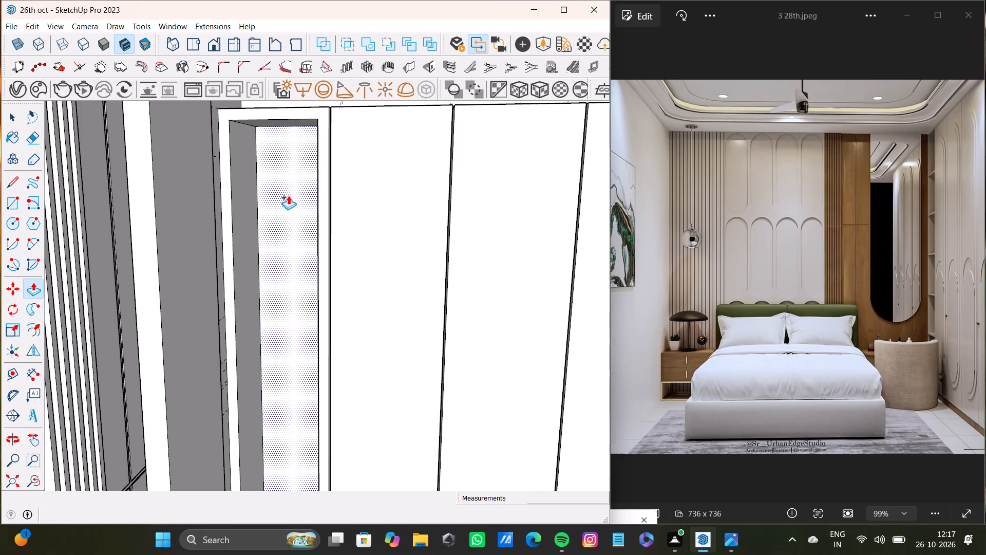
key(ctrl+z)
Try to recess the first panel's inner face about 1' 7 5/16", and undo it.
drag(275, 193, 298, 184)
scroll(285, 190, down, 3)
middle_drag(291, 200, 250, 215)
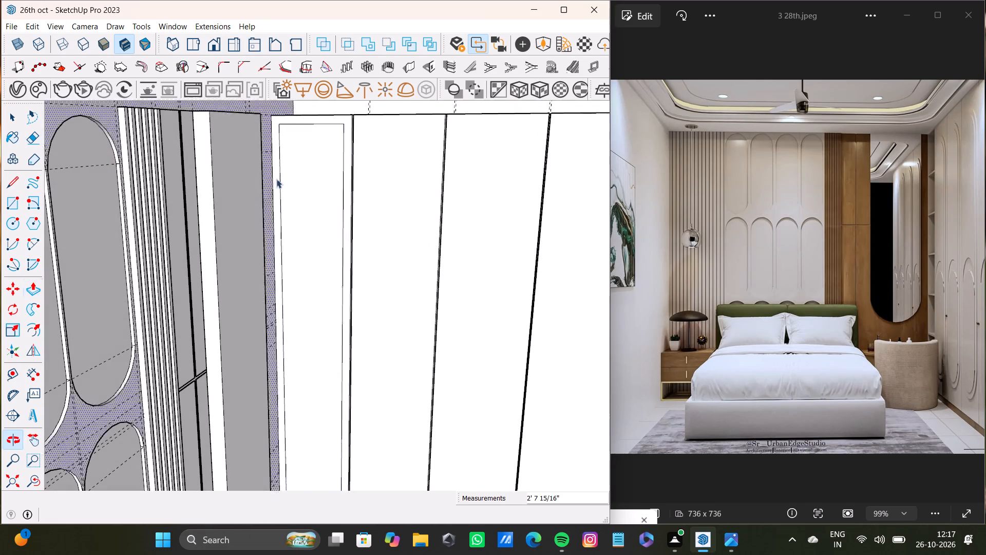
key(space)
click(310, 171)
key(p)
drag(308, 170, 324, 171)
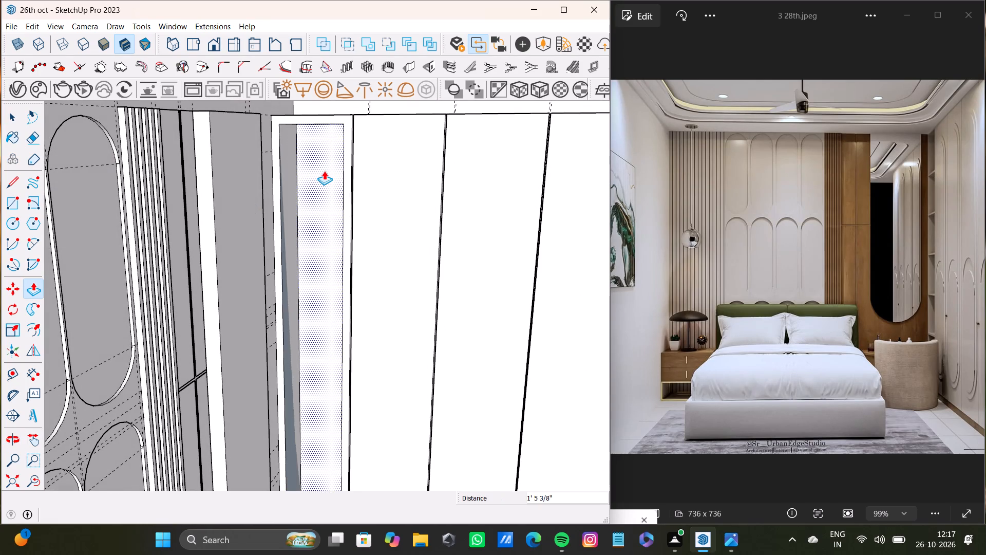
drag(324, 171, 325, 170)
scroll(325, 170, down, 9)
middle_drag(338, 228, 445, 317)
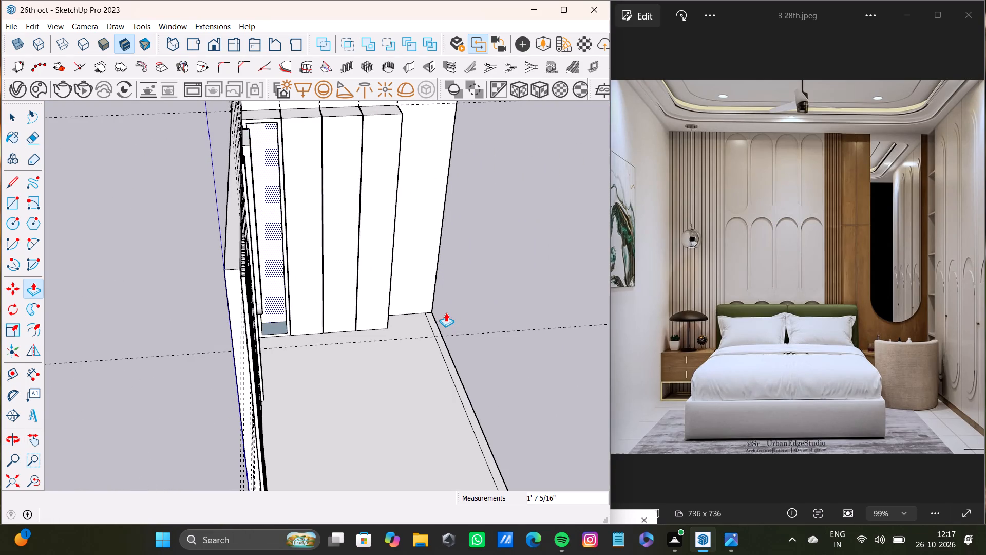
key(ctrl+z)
Push the first panel's inner face back about 11 9/16" to form a recess inside the narrow frame.
middle_drag(407, 265, 273, 134)
scroll(317, 176, up, 5)
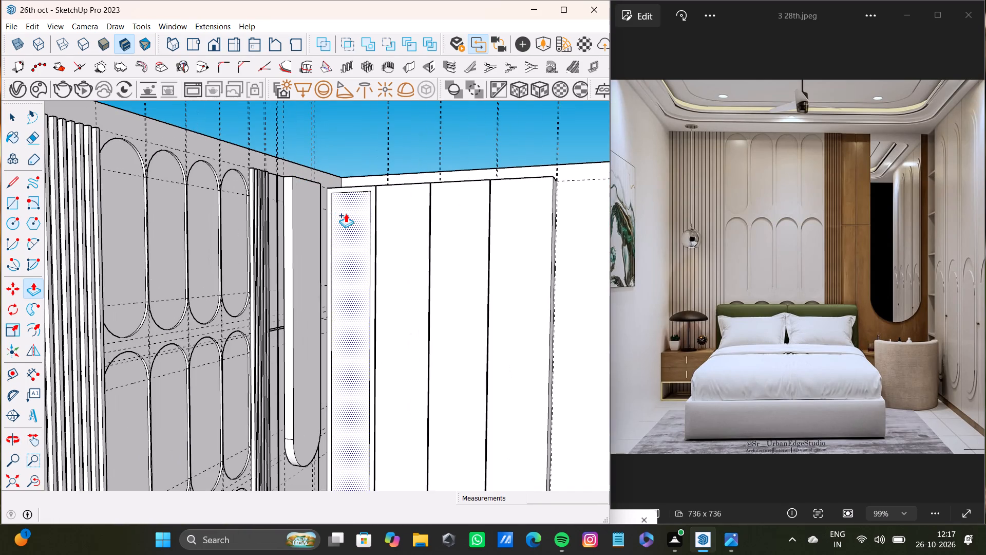
drag(350, 215, 361, 214)
scroll(347, 228, up, 4)
key(space)
click(353, 229)
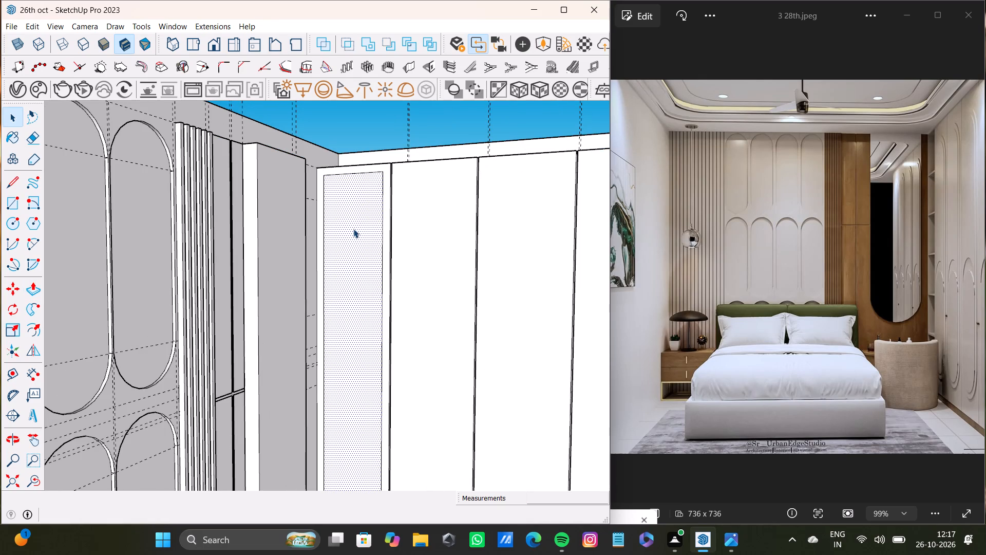
key(p)
drag(353, 229, 369, 217)
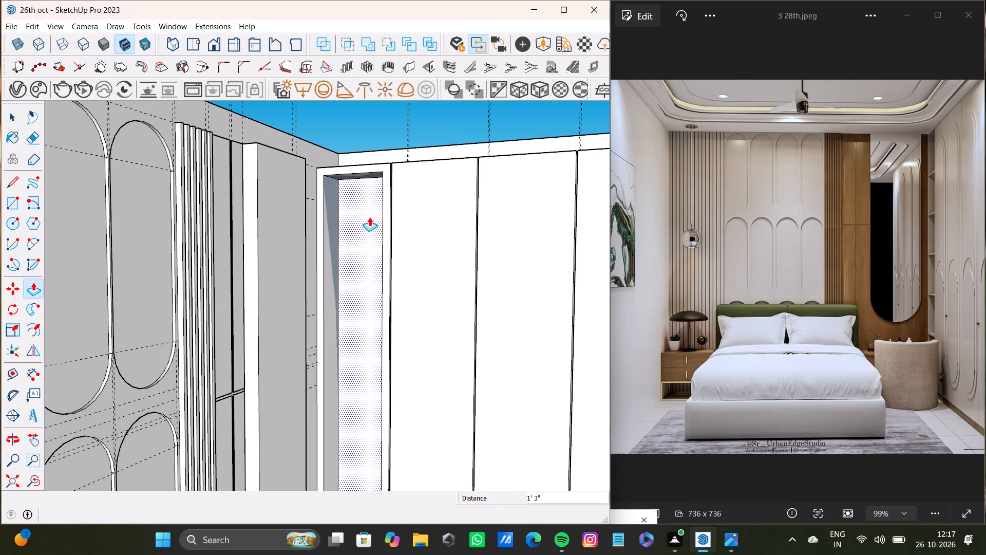
drag(369, 217, 366, 217)
scroll(357, 223, down, 5)
middle_drag(355, 229, 347, 266)
scroll(344, 263, down, 1)
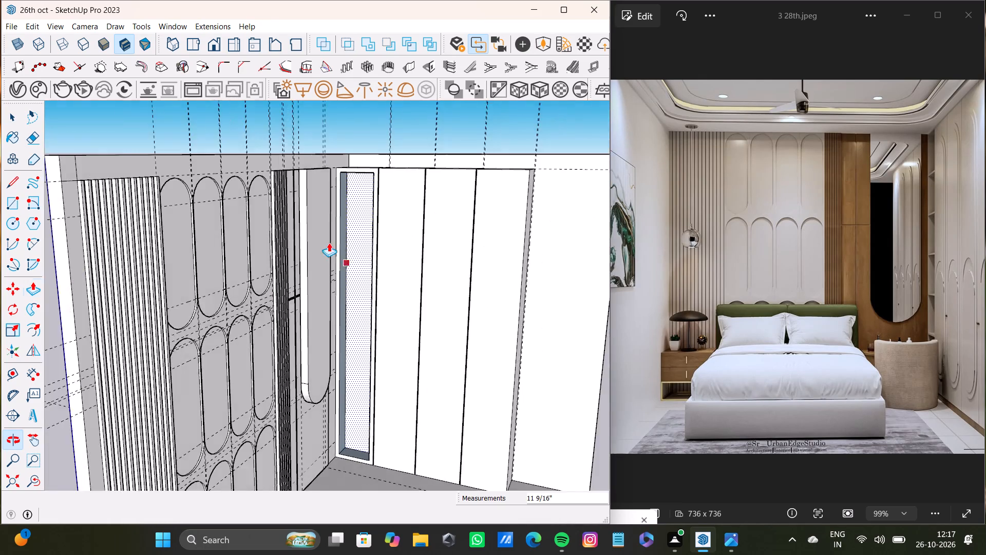
scroll(329, 238, up, 8)
key(space)
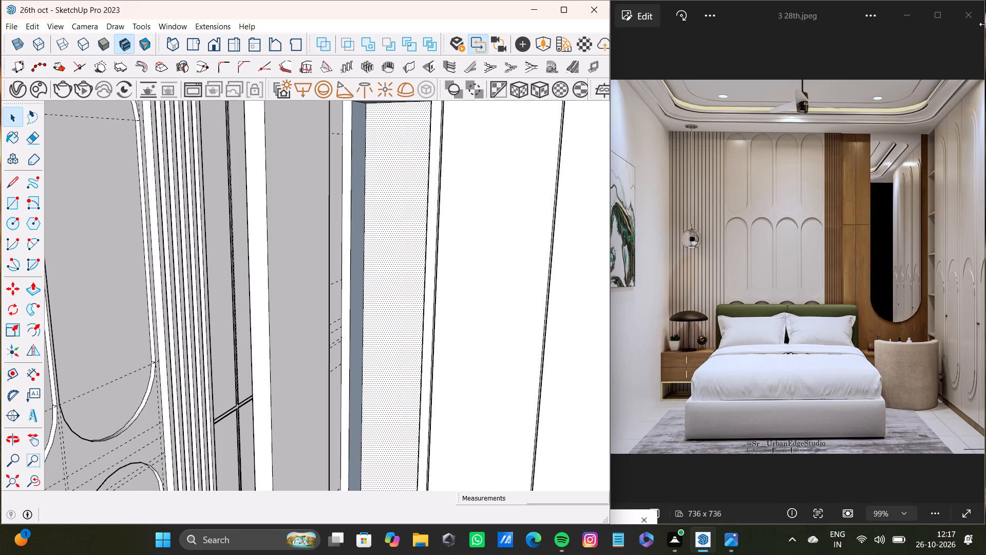
Reverse the side, top and bottom inner faces of the first wardrobe panel's recess, leaving its back face out of the selection.
scroll(360, 230, down, 14)
scroll(370, 208, down, 19)
shift+middle_drag(366, 255, 366, 168)
scroll(391, 267, up, 4)
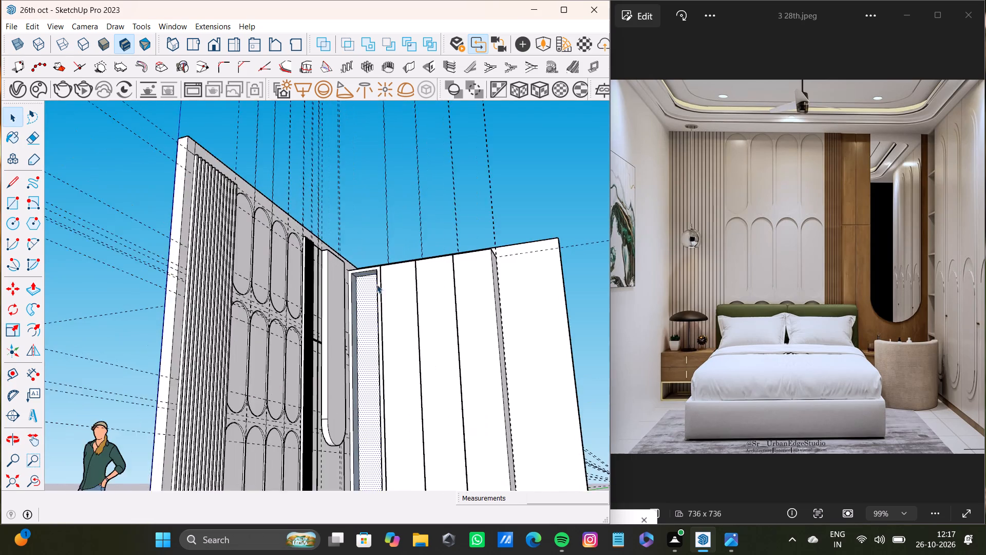
scroll(376, 284, up, 14)
shift+middle_drag(371, 267, 365, 193)
shift+scroll(365, 193, up, 5)
shift+click(348, 177)
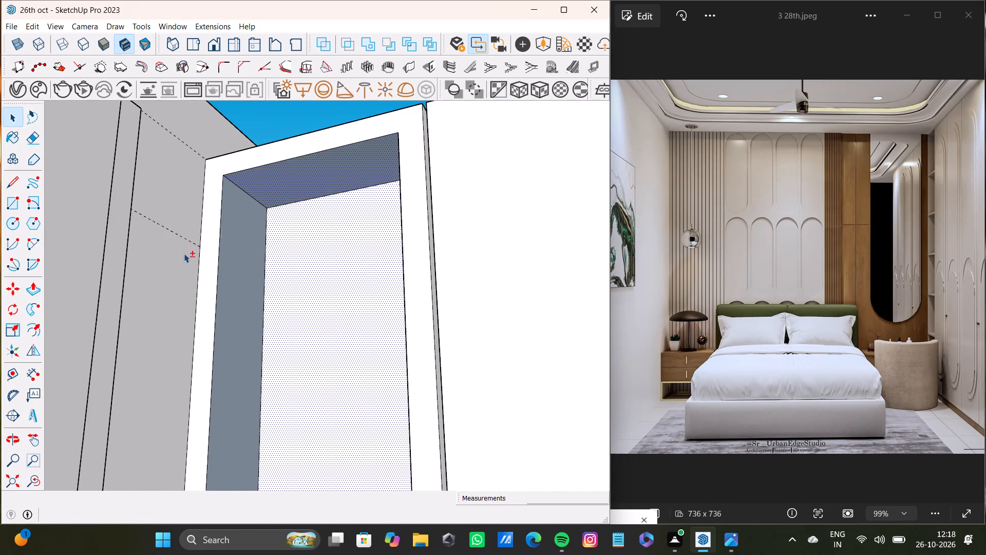
shift+click(241, 271)
shift+scroll(243, 275, down, 5)
middle_drag(250, 328, 473, 361)
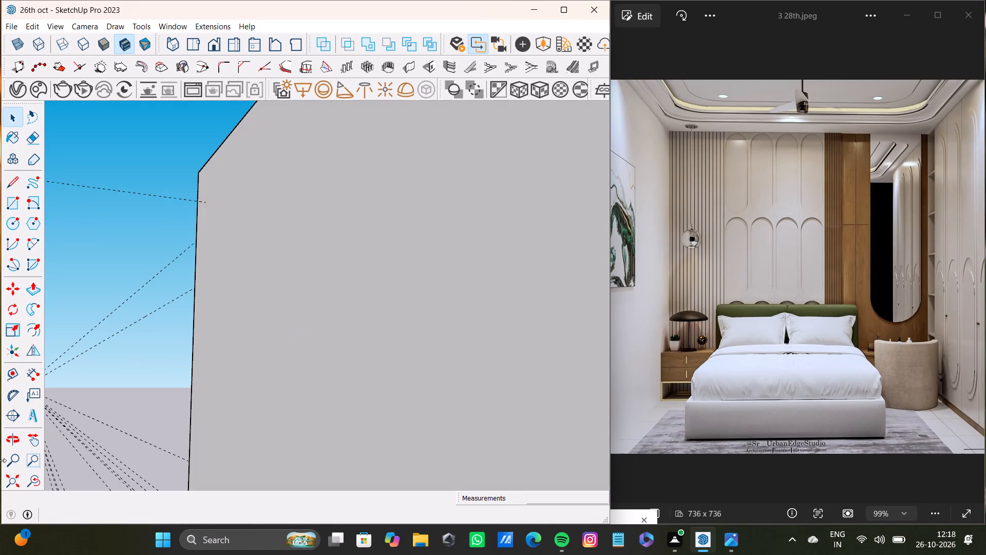
click(30, 482)
shift+scroll(260, 371, up, 8)
shift+middle_drag(266, 341, 230, 387)
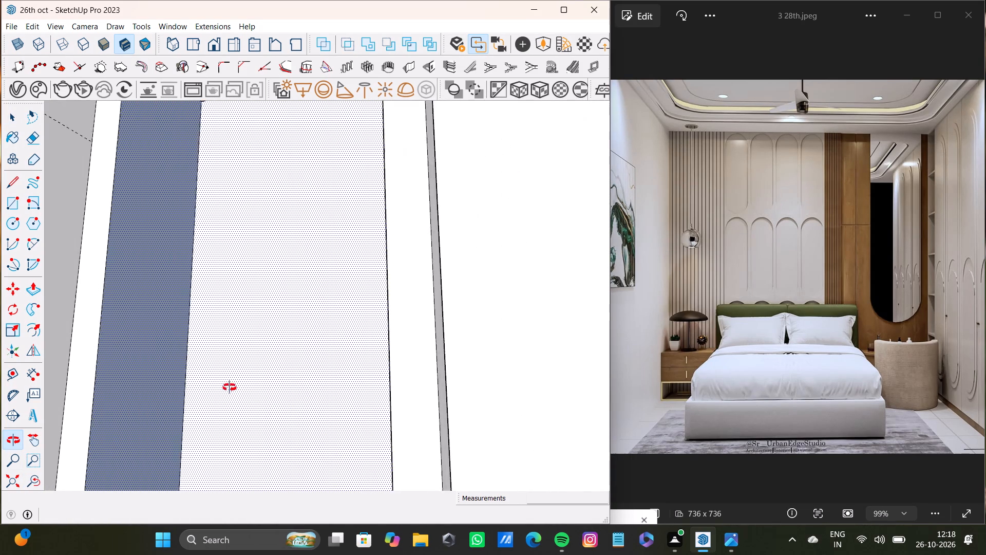
shift+middle_drag(230, 387, 284, 436)
shift+click(328, 382)
shift+click(522, 333)
shift+scroll(499, 354, down, 8)
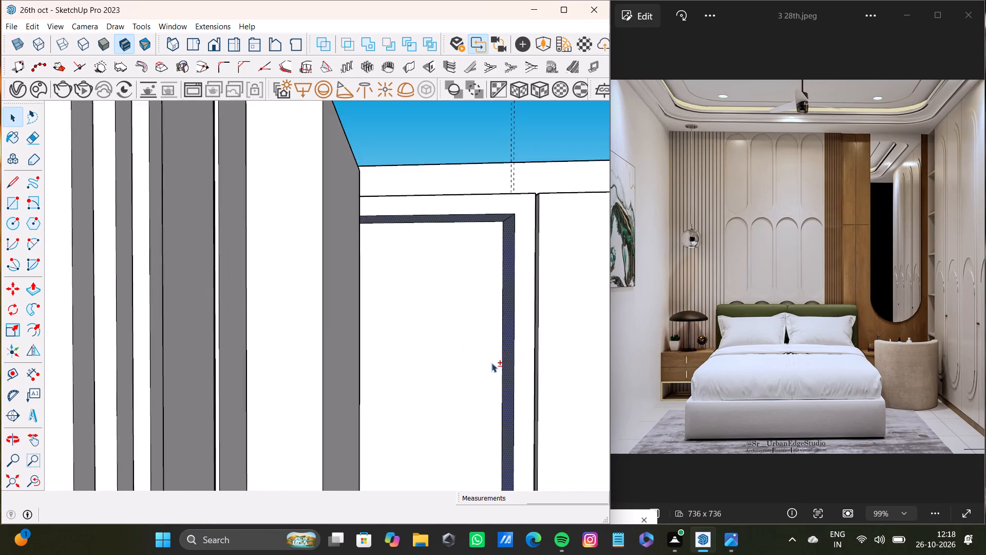
shift+middle_drag(490, 364, 396, 134)
scroll(387, 158, down, 8)
shift+middle_drag(357, 280, 253, 275)
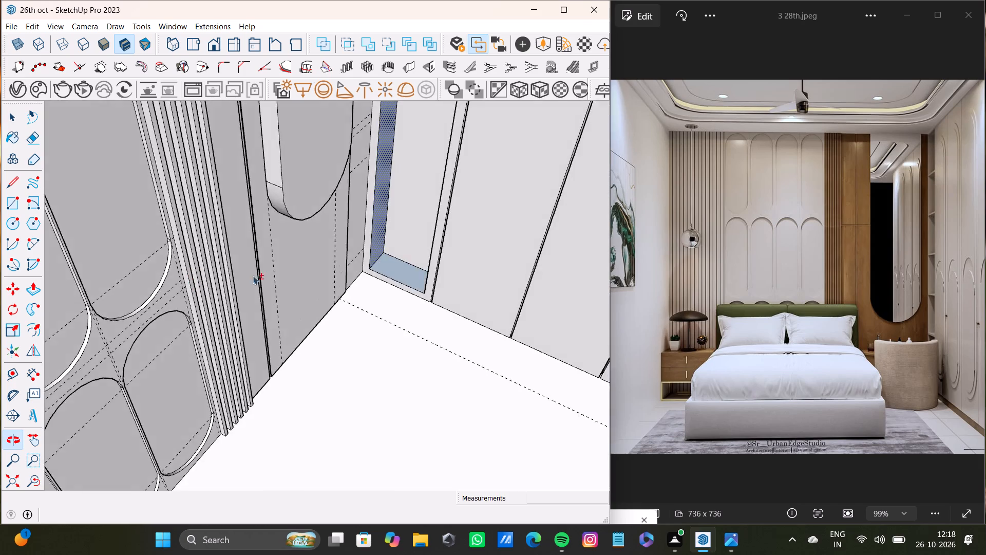
shift+middle_drag(253, 275, 219, 275)
shift+scroll(315, 263, up, 10)
shift+click(421, 272)
shift+right_click(351, 208)
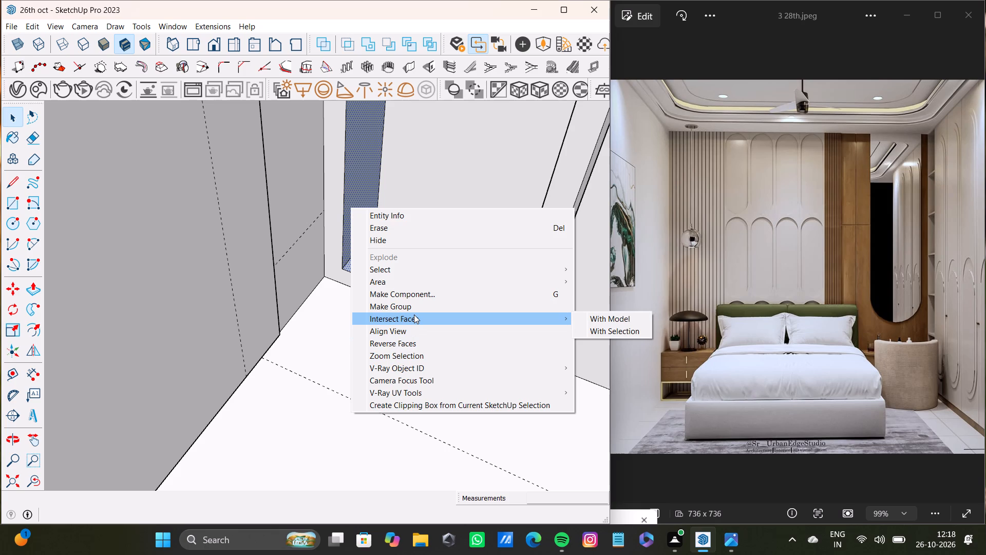
shift+click(407, 346)
shift+scroll(368, 284, down, 10)
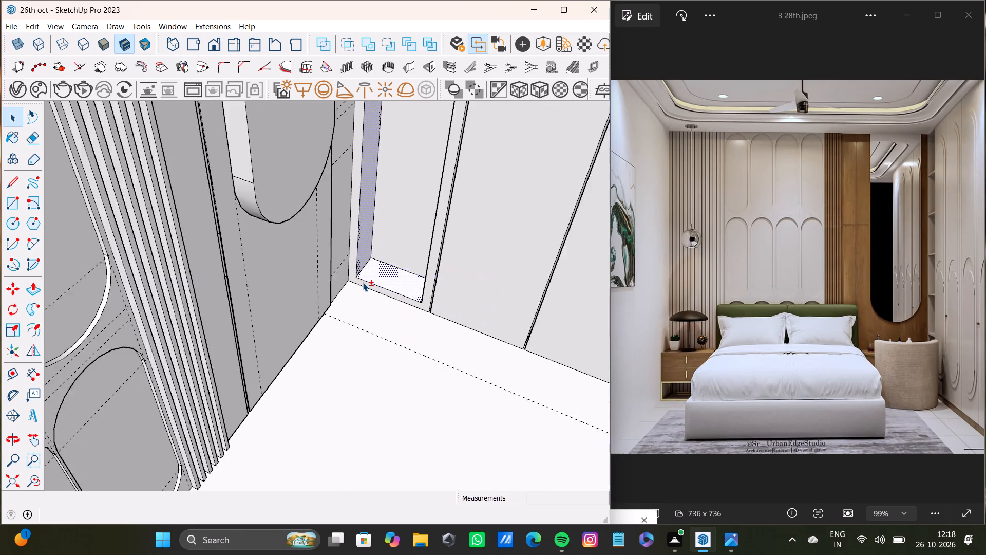
shift+scroll(363, 282, down, 15)
shift+middle_drag(365, 282, 356, 343)
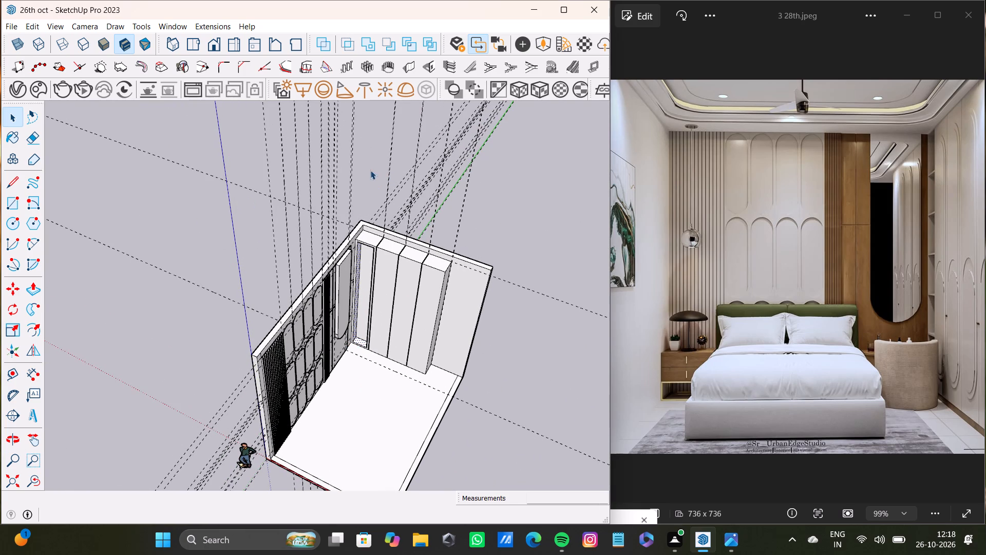
click(370, 170)
Copy the top edge of the recess's inner side face down to its bottom, dividing the height into nine equal sections with /9.
scroll(361, 268, up, 5)
middle_drag(377, 270, 294, 220)
scroll(377, 406, up, 9)
shift+middle_drag(371, 331, 346, 284)
shift+middle_drag(351, 228, 357, 339)
scroll(359, 187, up, 10)
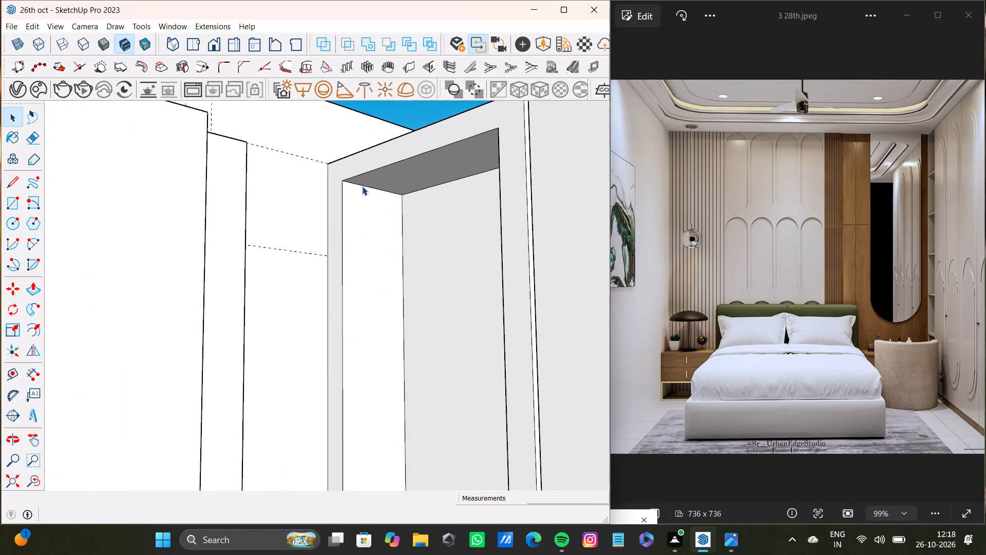
scroll(362, 186, up, 2)
click(364, 186)
key(m)
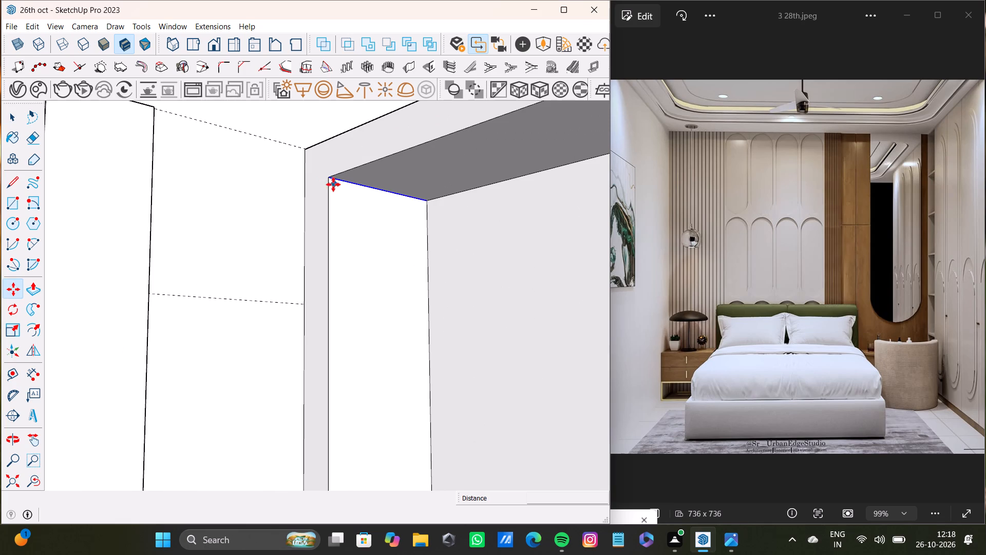
ctrl+click(331, 182)
scroll(338, 306, down, 9)
middle_drag(367, 401, 355, 83)
scroll(356, 152, down, 8)
middle_drag(361, 374, 366, 183)
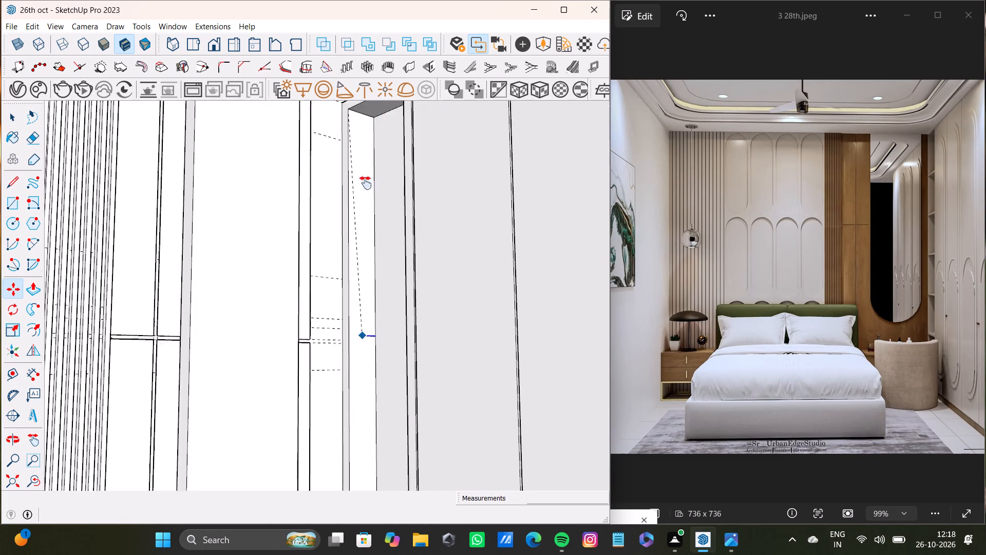
middle_drag(366, 183, 364, 305)
scroll(361, 319, down, 4)
middle_drag(362, 331, 358, 147)
scroll(370, 215, up, 9)
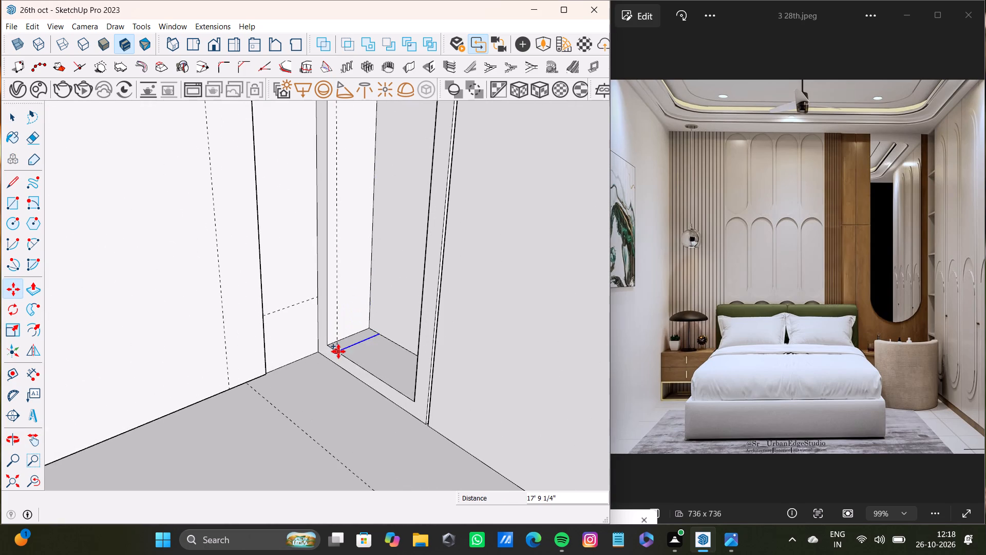
click(329, 344)
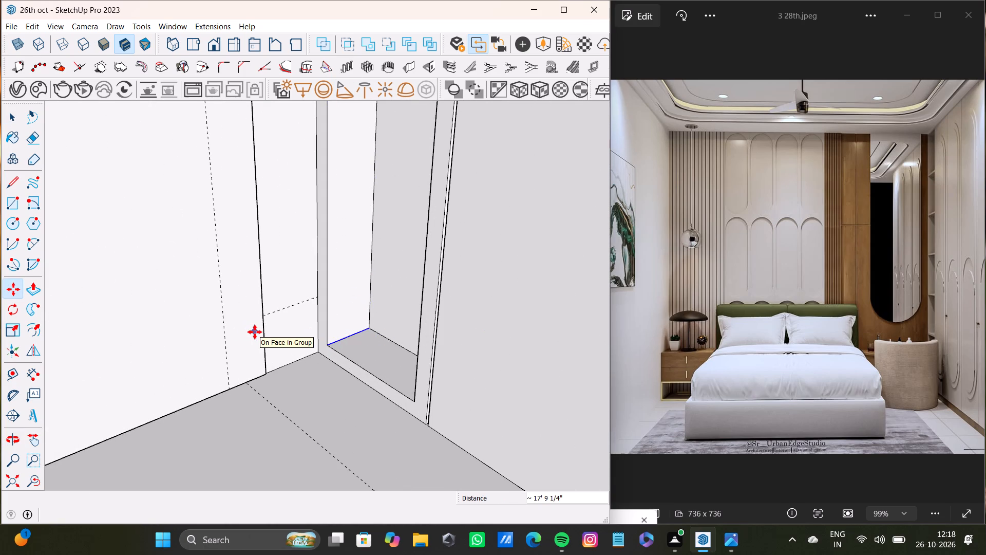
key(slash)
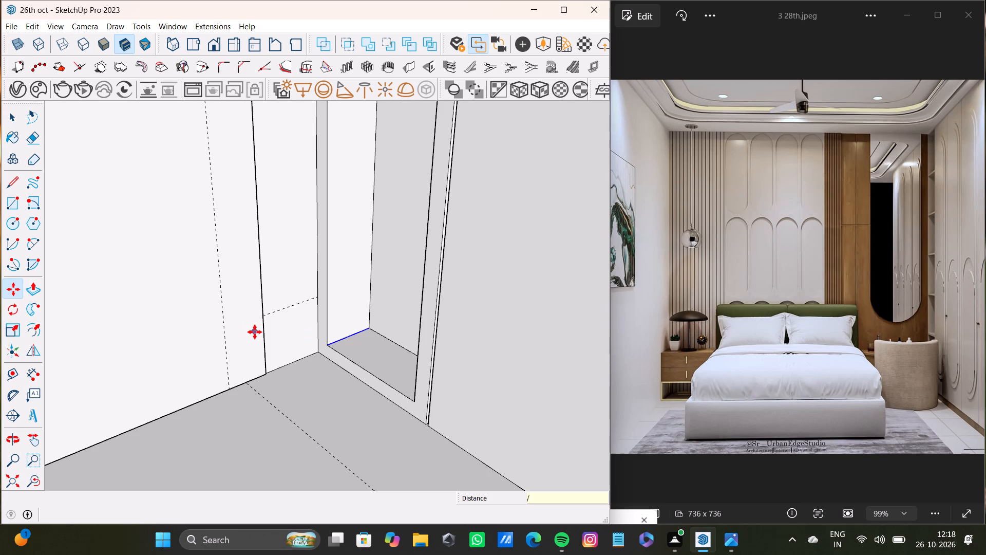
key(9)
key(Return)
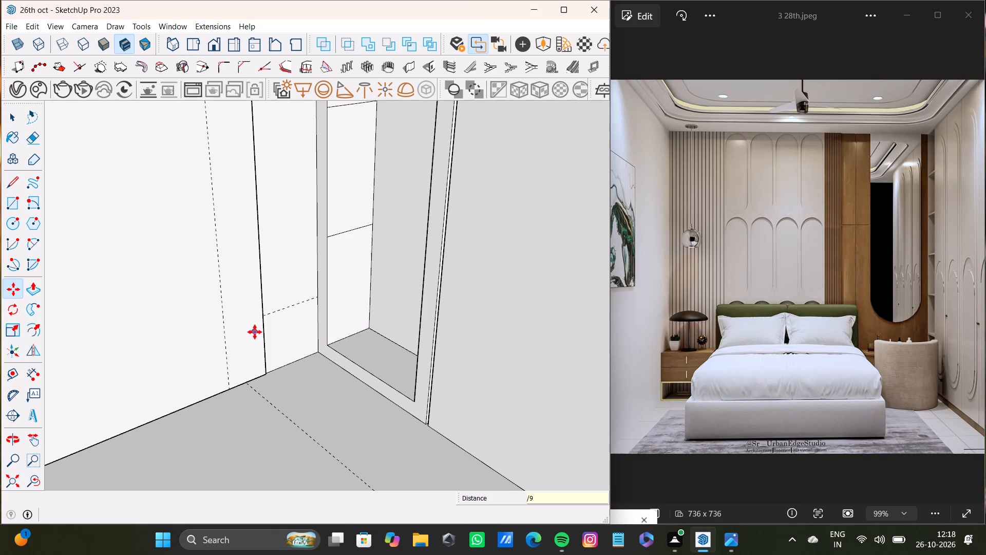
Place a guide line 2" below the uppermost dividing line on the recess's inner side face.
scroll(253, 331, down, 15)
shift+middle_drag(290, 242, 363, 354)
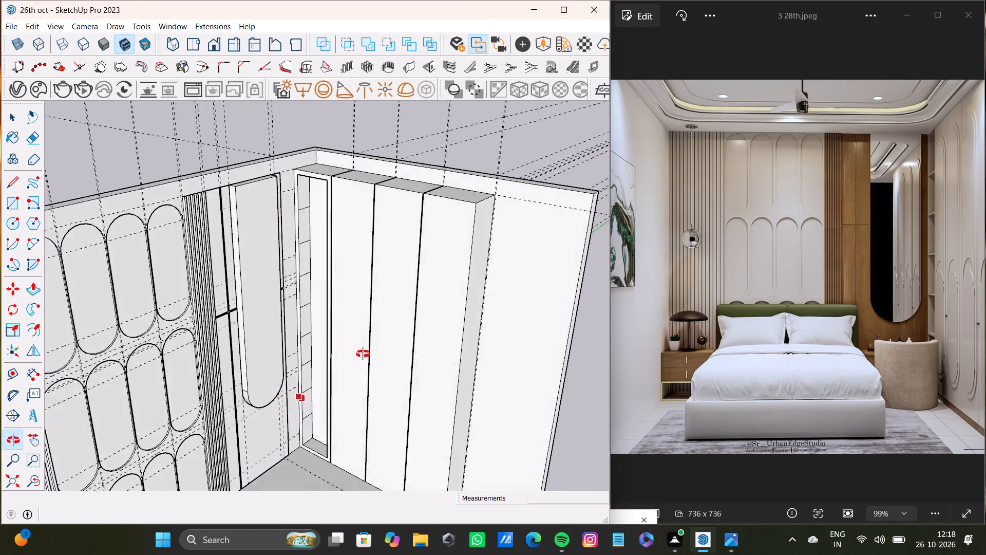
shift+middle_drag(363, 354, 326, 246)
scroll(291, 228, up, 12)
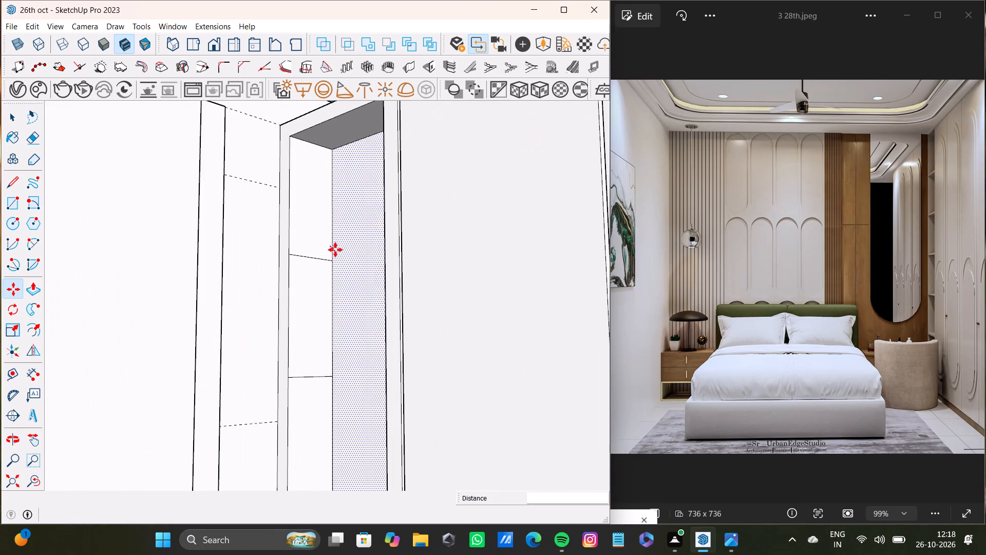
scroll(305, 267, up, 7)
key(space)
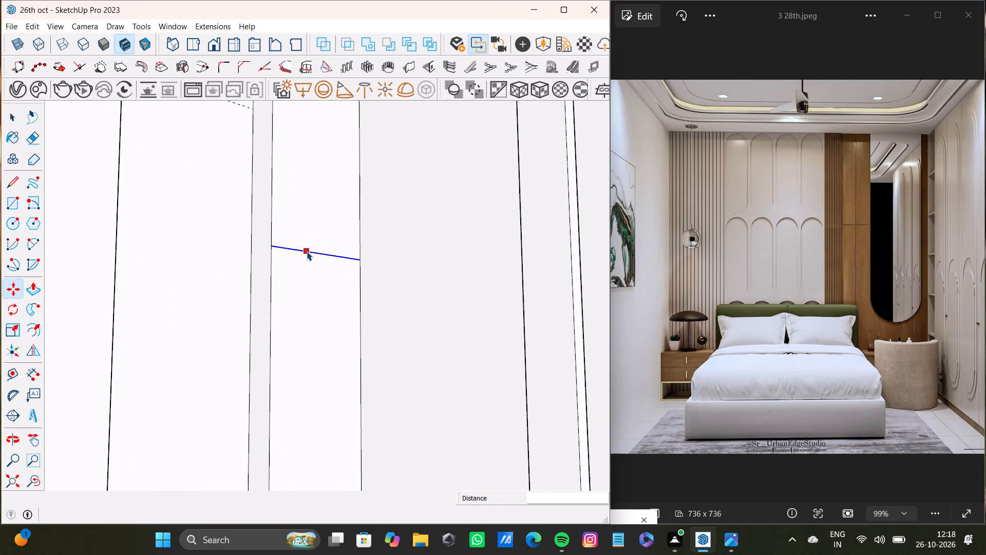
text(t)
click(313, 251)
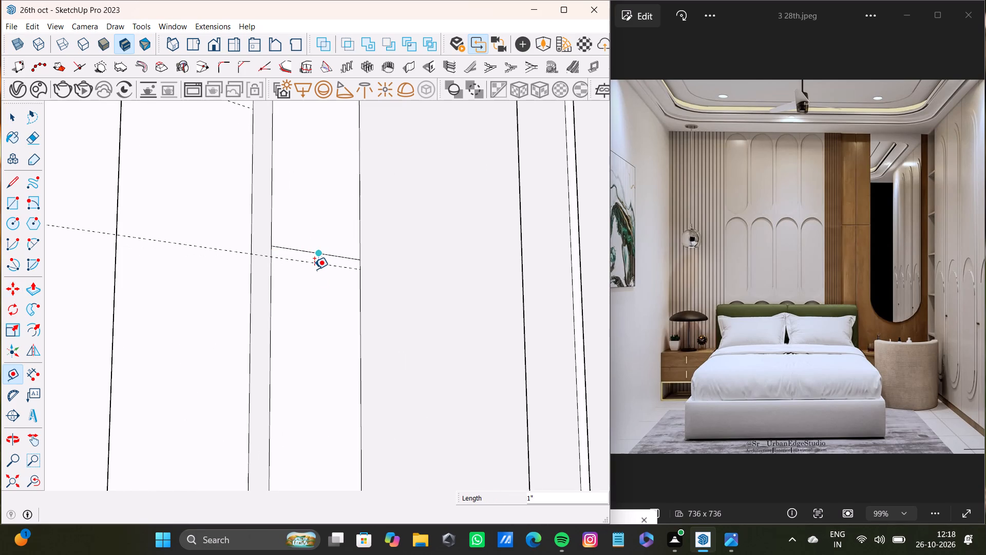
text(2")
key(Return)
Place a guide line 2" below the second dividing line from the top of the recess's side face.
scroll(315, 269, down, 2)
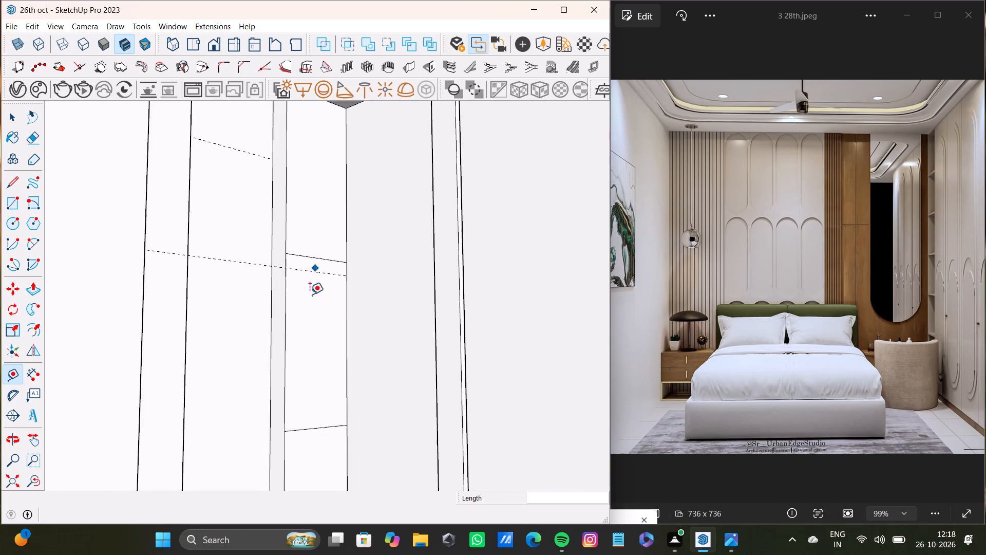
scroll(310, 294, down, 8)
shift+middle_drag(320, 362, 321, 264)
scroll(321, 273, up, 7)
click(317, 293)
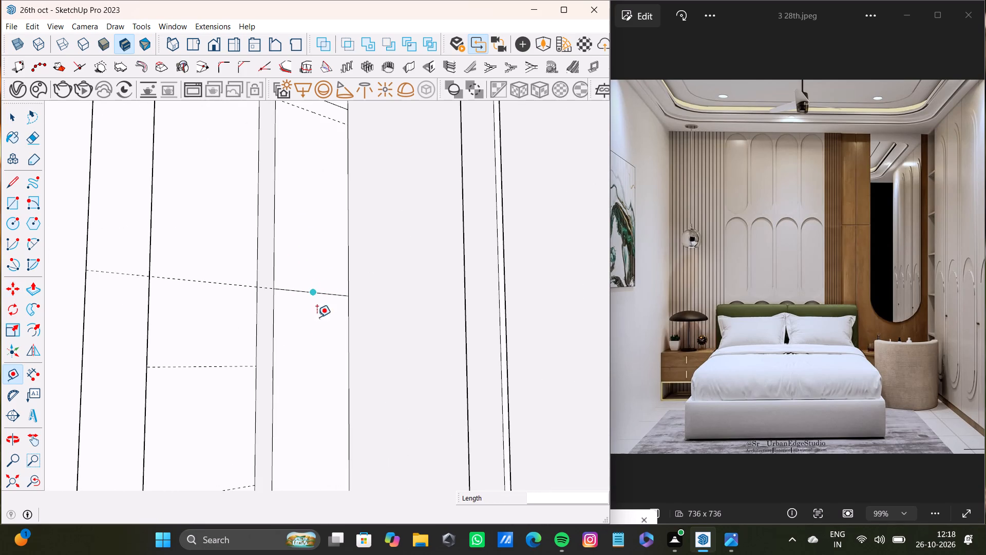
text(2")
key(Return)
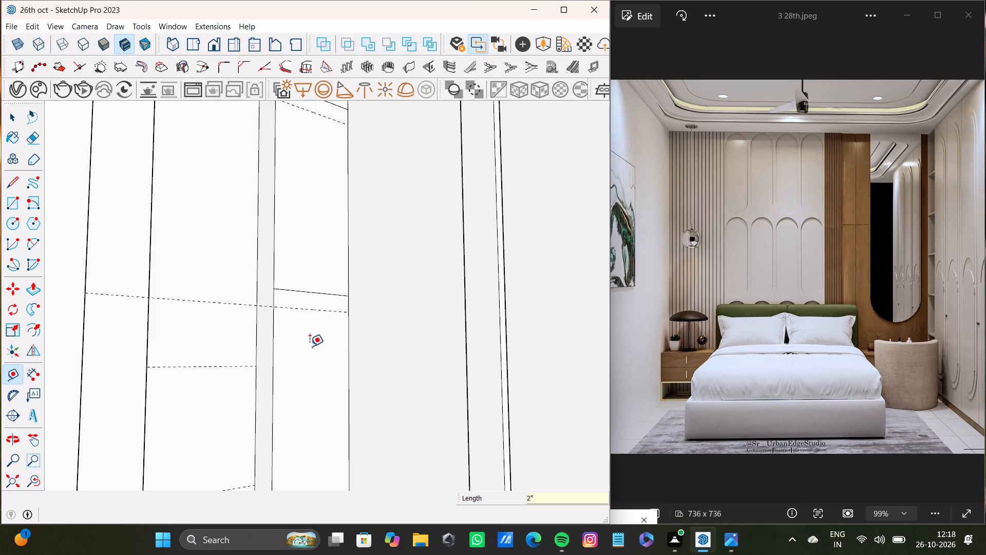
Place a guide line 2" below the third dividing line from the top of the recess's side face.
scroll(310, 346, down, 7)
shift+middle_drag(285, 365, 281, 240)
shift+scroll(297, 288, up, 7)
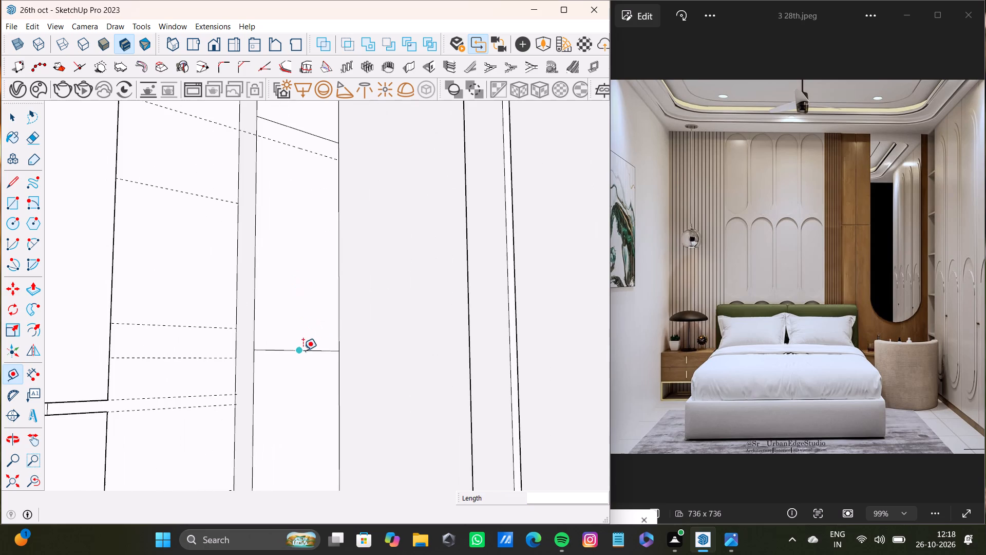
click(303, 350)
text(2")
key(Return)
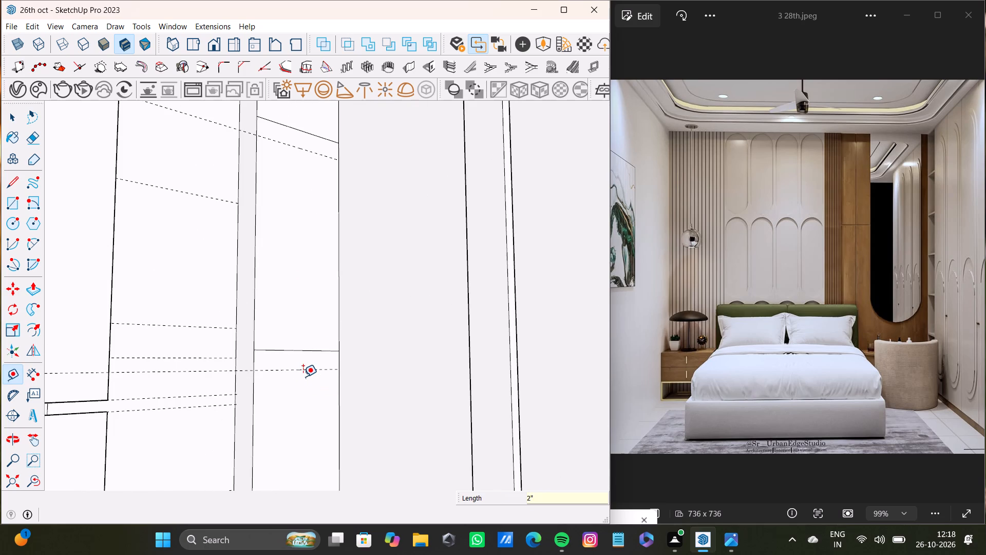
Place a guide line 2" below the fourth dividing line from the top of the recess's side face.
scroll(303, 377, down, 7)
shift+middle_drag(304, 354, 292, 169)
scroll(256, 315, up, 5)
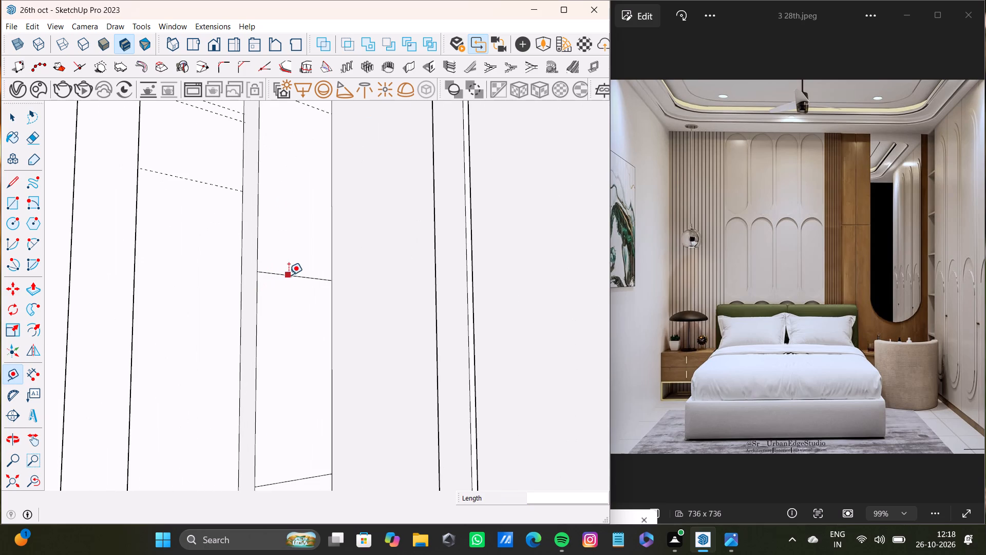
click(289, 275)
text(2")
key(Return)
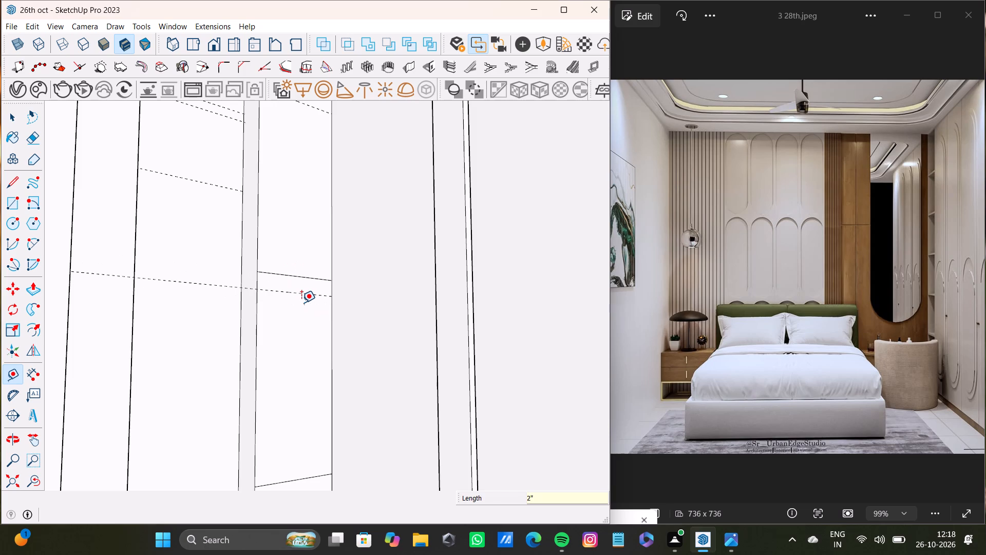
Place a guide line 2" below the fifth dividing line from the top of the recess's side face.
scroll(298, 303, down, 8)
shift+middle_drag(282, 340, 283, 241)
shift+scroll(281, 276, up, 7)
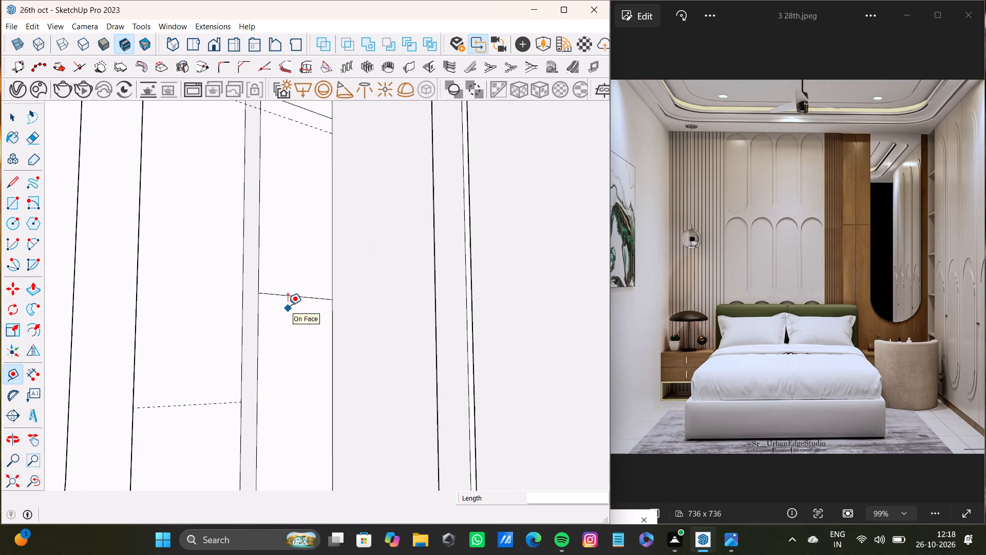
click(293, 292)
text(2")
key(Return)
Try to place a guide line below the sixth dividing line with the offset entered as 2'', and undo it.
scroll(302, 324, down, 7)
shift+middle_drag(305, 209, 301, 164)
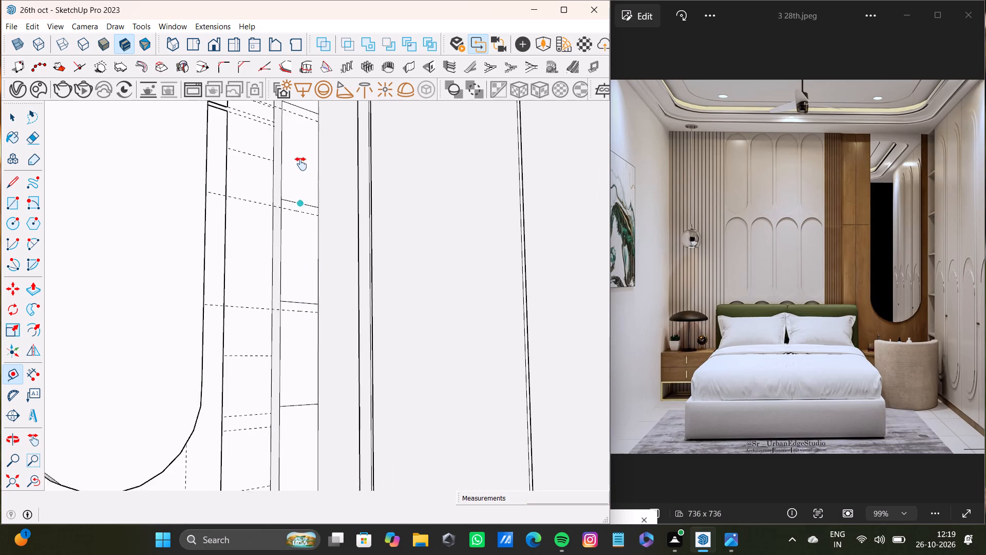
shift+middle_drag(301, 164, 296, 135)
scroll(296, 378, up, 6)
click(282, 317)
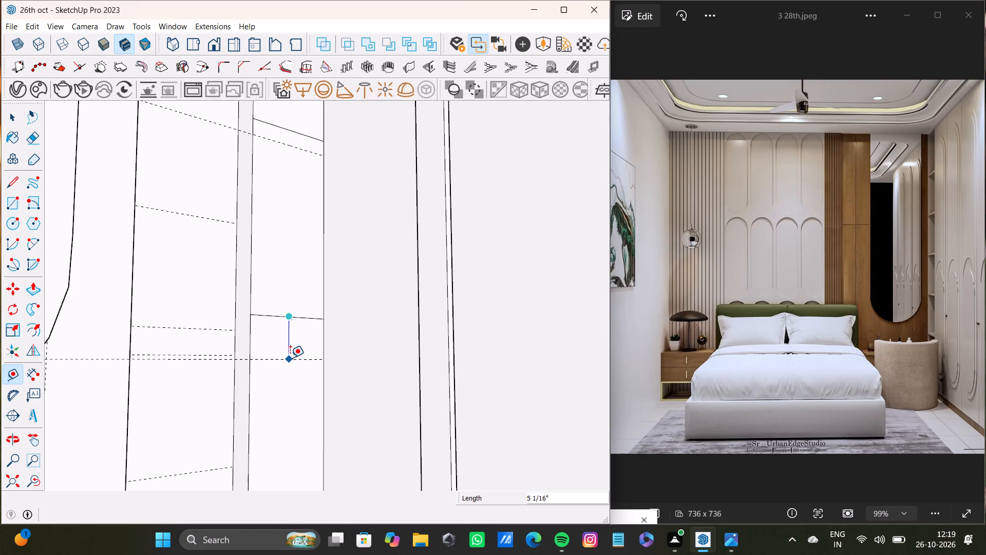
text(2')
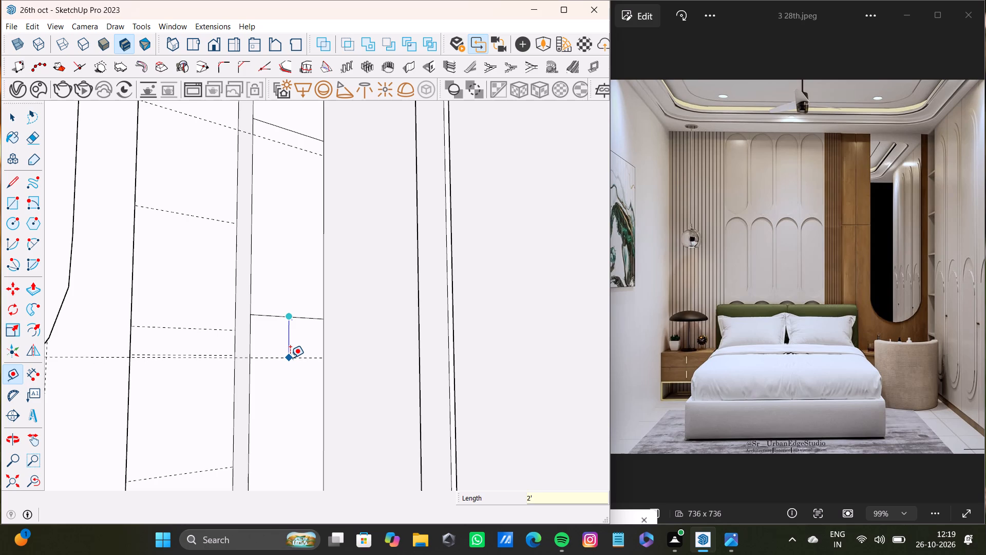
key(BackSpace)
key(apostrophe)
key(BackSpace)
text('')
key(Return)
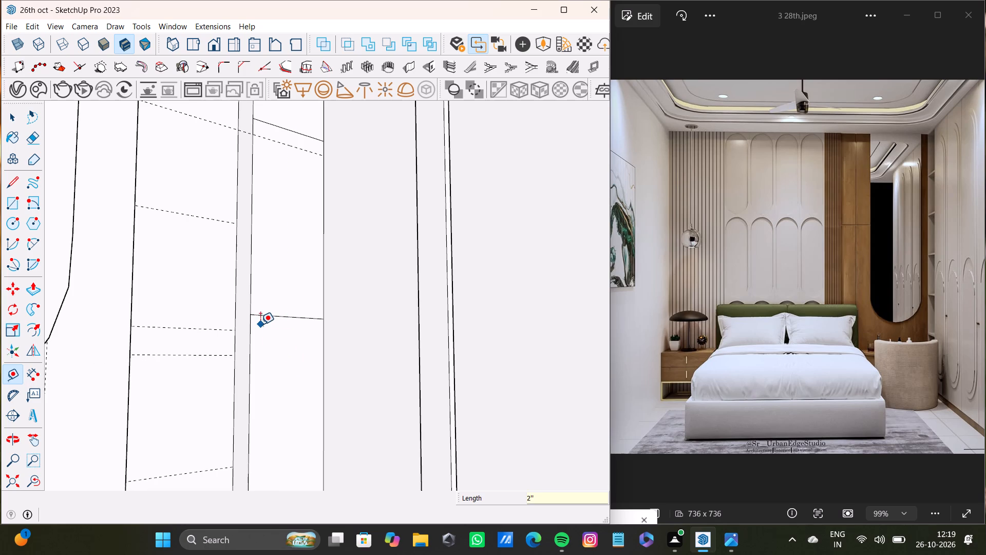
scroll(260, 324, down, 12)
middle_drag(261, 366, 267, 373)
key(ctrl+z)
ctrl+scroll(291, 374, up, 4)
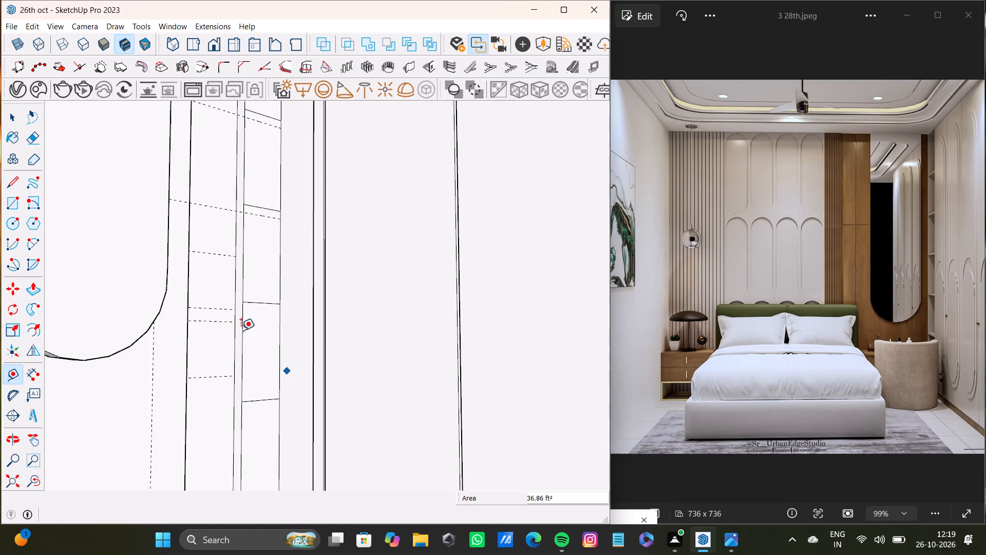
Place a guide line 2" below the sixth dividing line from the top of the recess's side face.
ctrl+scroll(241, 330, up, 7)
click(271, 285)
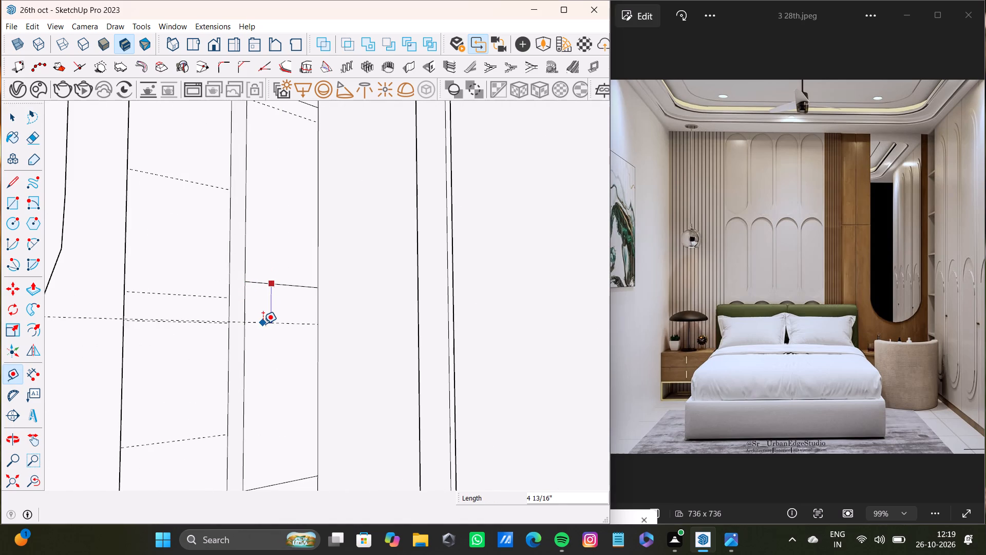
text(2")
key(Return)
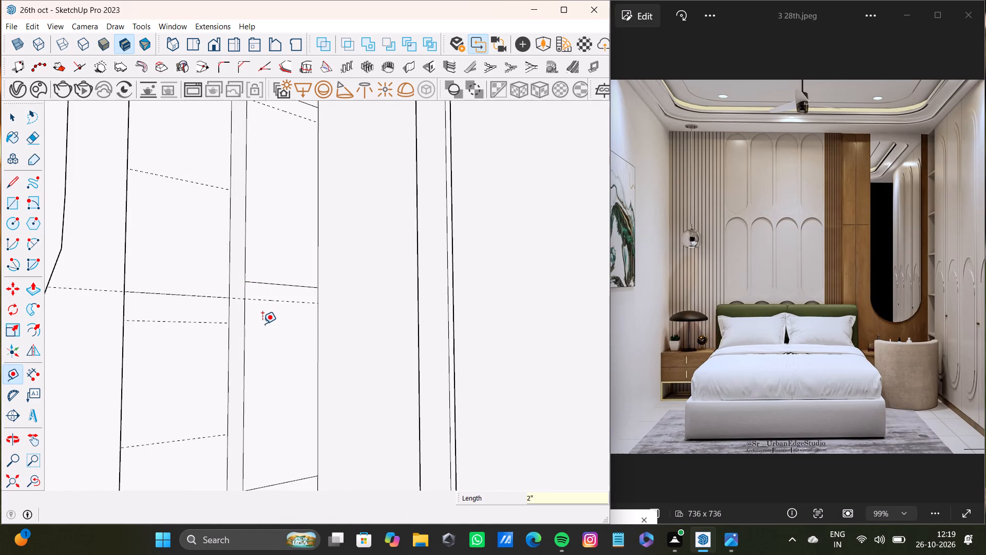
Place a guide line 2" below the seventh dividing line from the top of the recess's side face.
scroll(261, 332, down, 8)
shift+middle_drag(288, 398, 304, 234)
scroll(284, 269, up, 9)
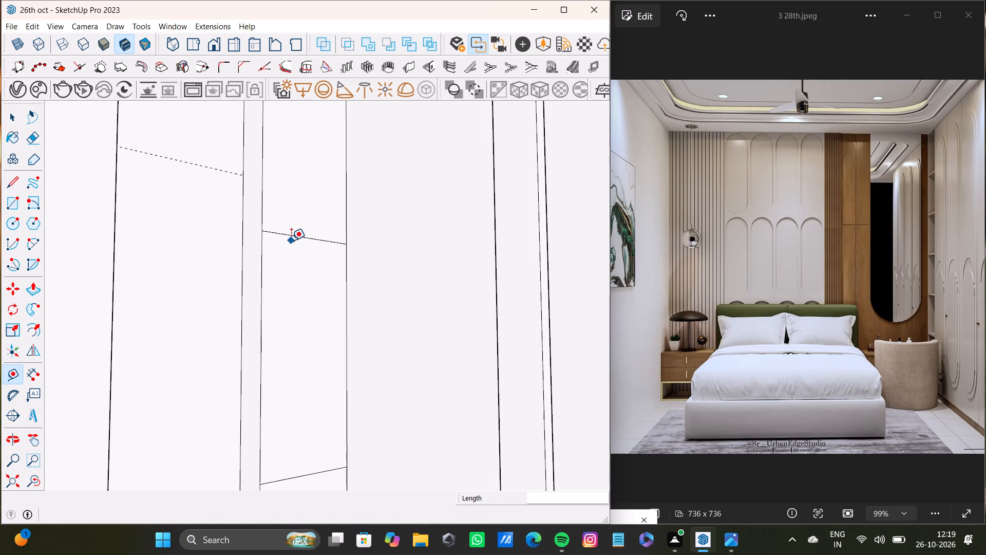
click(292, 237)
text(2")
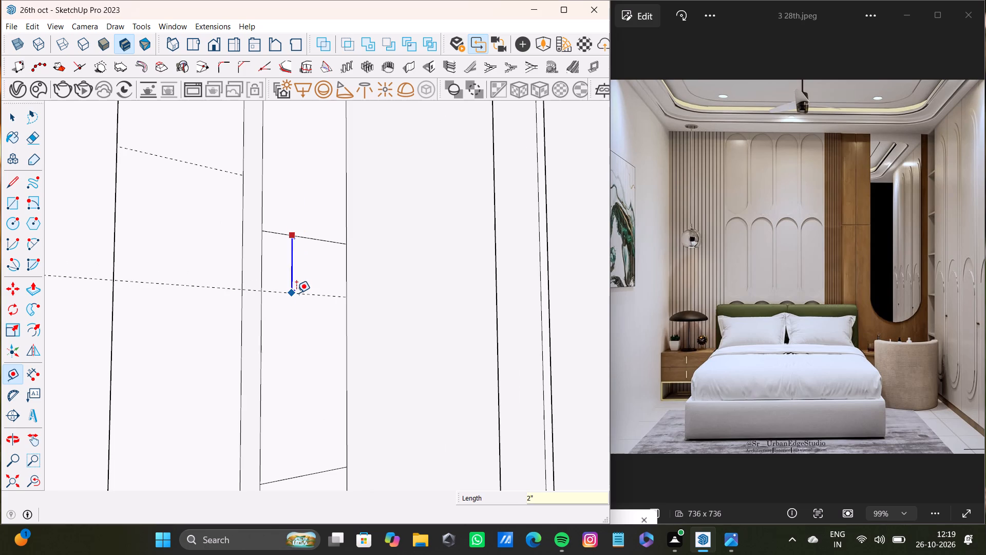
key(Return)
Place a guide line 2" below the lowest dividing line on the recess's side face.
scroll(296, 293, down, 7)
shift+middle_drag(296, 293, 304, 227)
scroll(332, 323, up, 2)
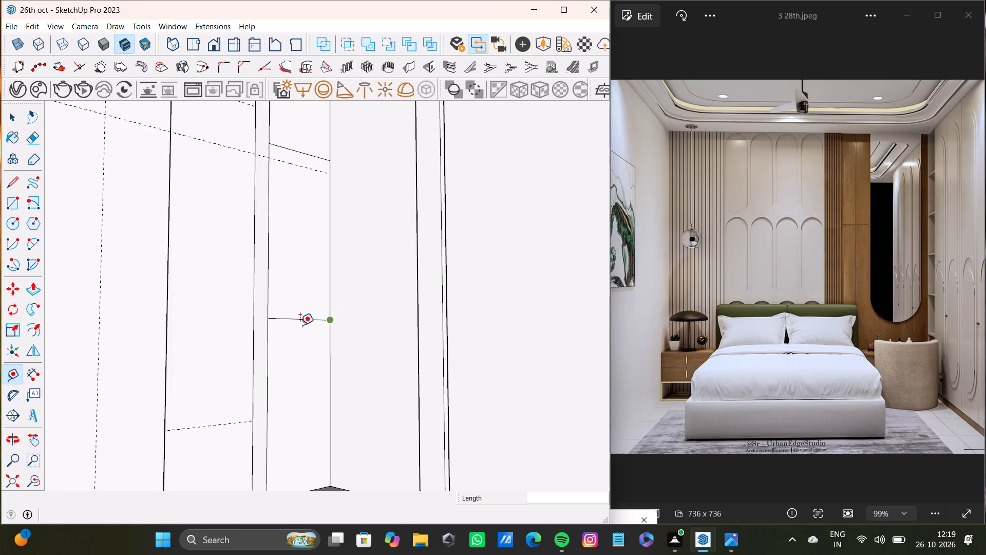
scroll(300, 325, up, 3)
click(308, 321)
text(2")
key(Return)
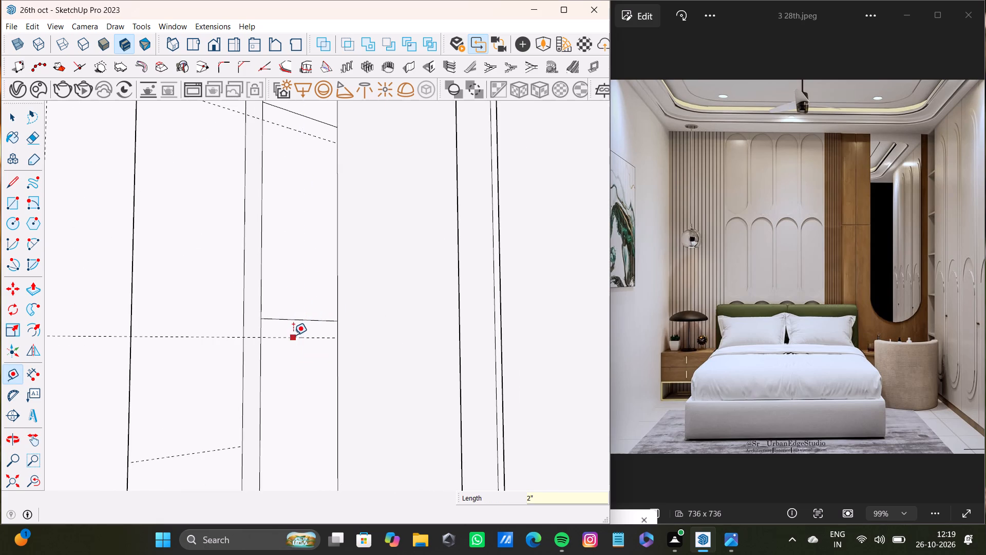
Draw an edge along the lowest guide line across the recess's side face to close the bottom shelf strip.
key(l)
scroll(293, 341, up, 7)
click(234, 333)
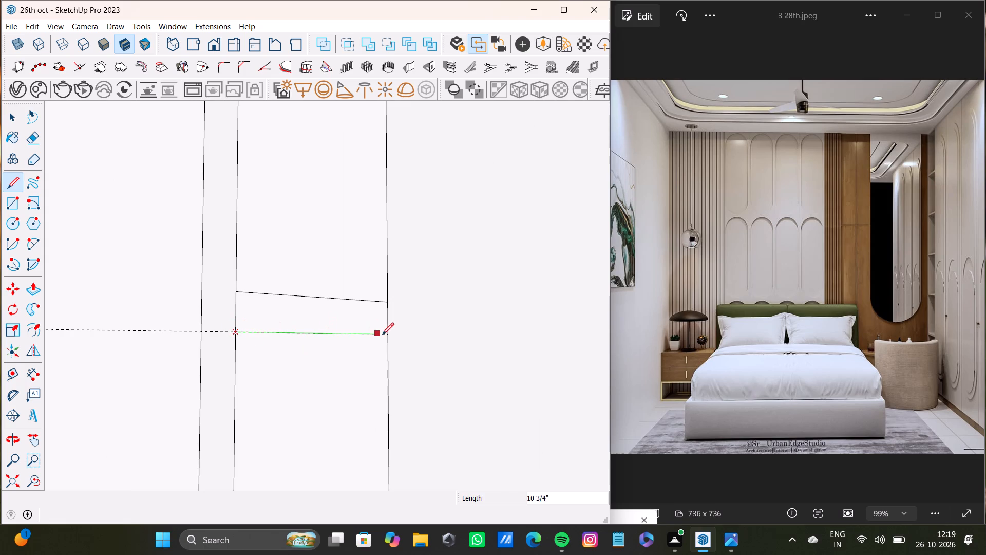
click(389, 335)
Draw an edge along the guide below the seventh dividing line, across the recess's side face.
scroll(247, 311, down, 10)
shift+middle_drag(269, 250, 291, 358)
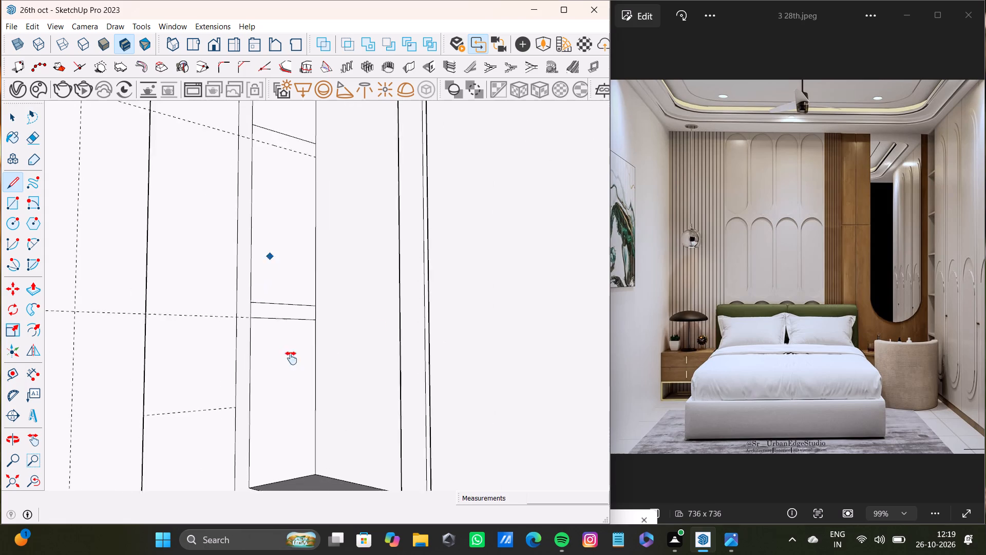
shift+middle_drag(291, 358, 300, 394)
scroll(305, 284, up, 10)
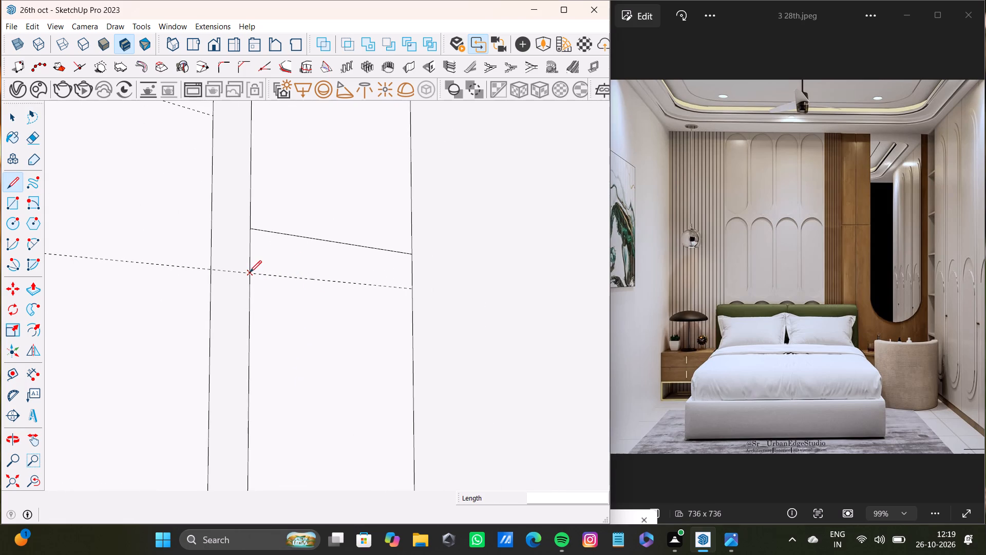
click(250, 272)
click(418, 287)
Draw an edge about 11 9/16" long along the guide below the sixth dividing line on the recess's side face.
scroll(299, 226, down, 5)
shift+middle_drag(291, 149, 314, 457)
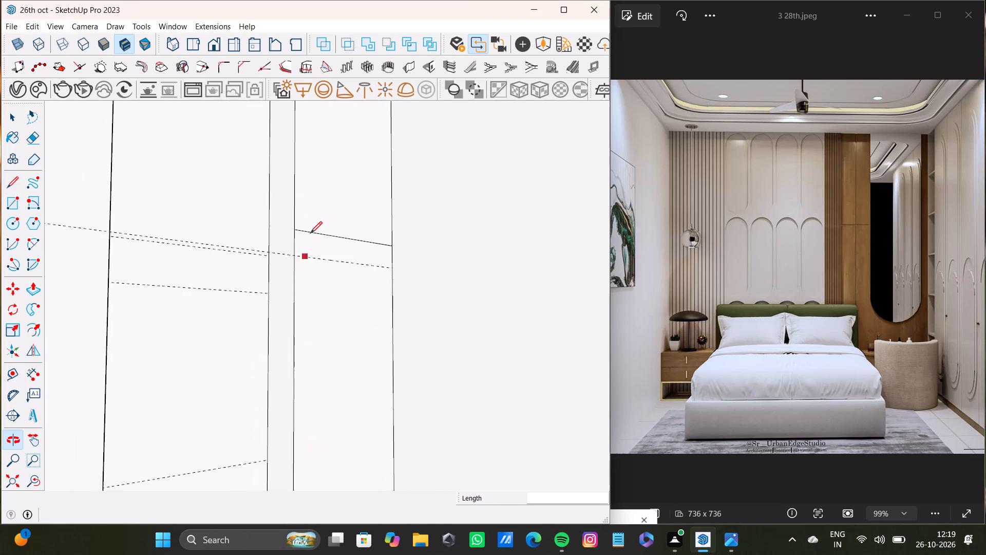
scroll(310, 232, up, 6)
click(281, 268)
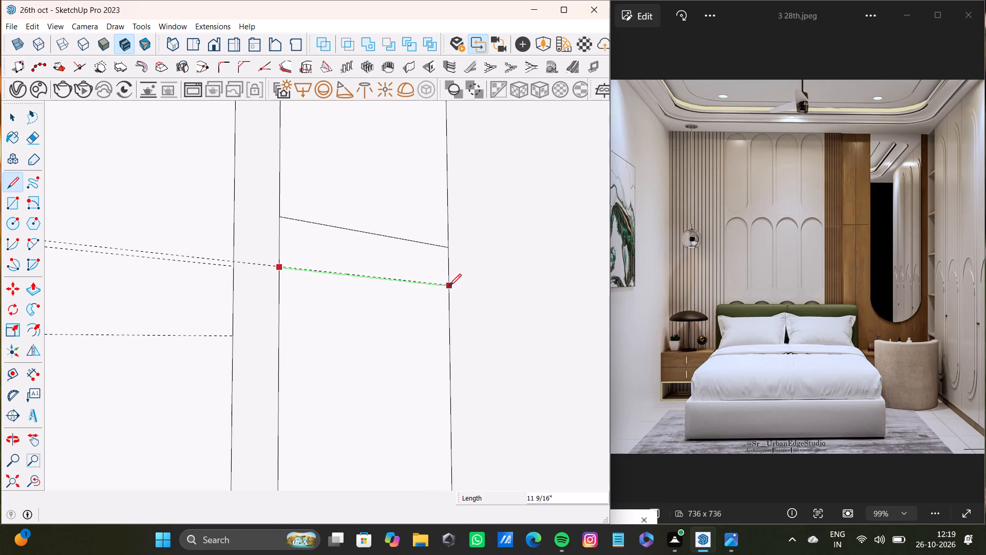
key(space)
key(l)
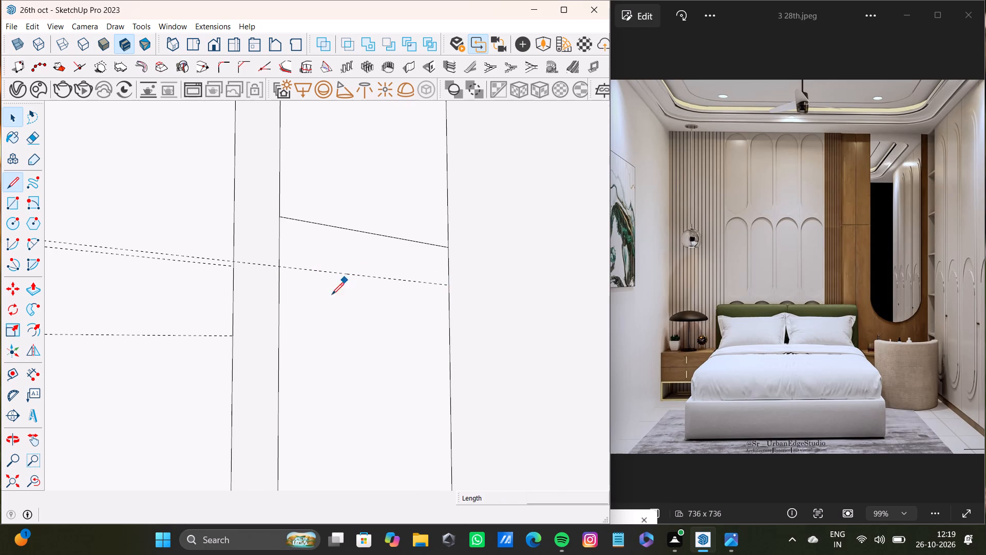
scroll(304, 290, up, 7)
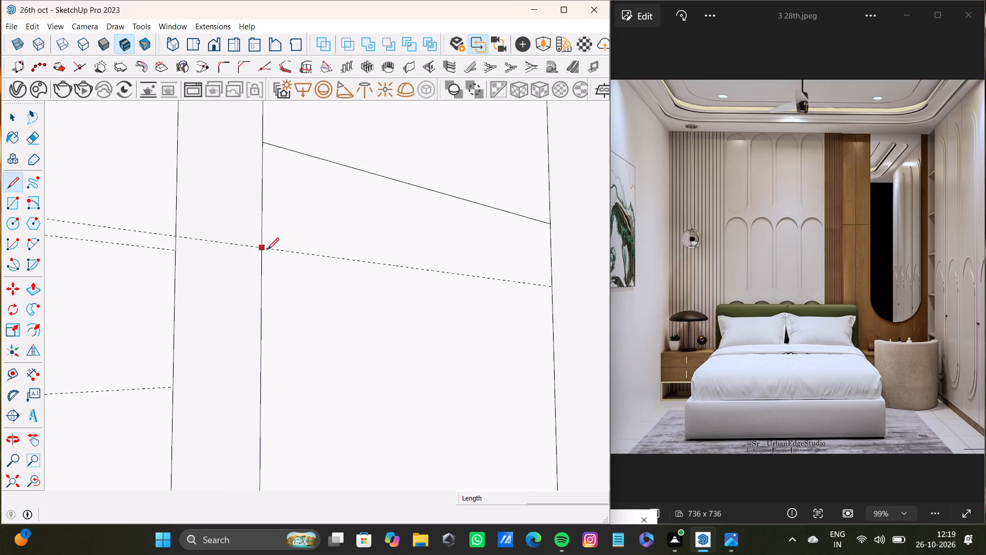
scroll(266, 249, up, 8)
middle_drag(263, 253, 270, 256)
scroll(258, 244, up, 3)
click(256, 242)
scroll(437, 280, down, 5)
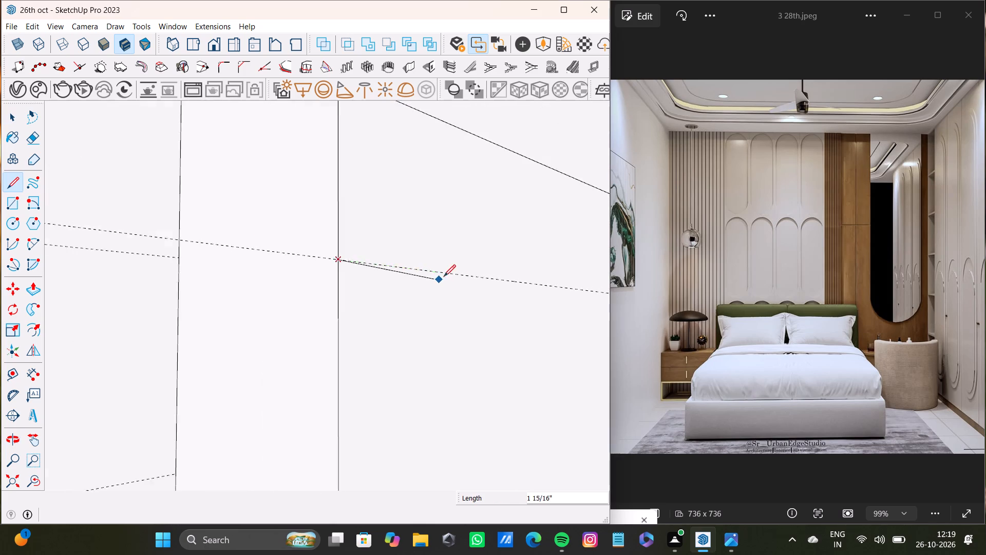
scroll(444, 276, down, 11)
shift+middle_drag(497, 294, 284, 307)
scroll(331, 297, up, 1)
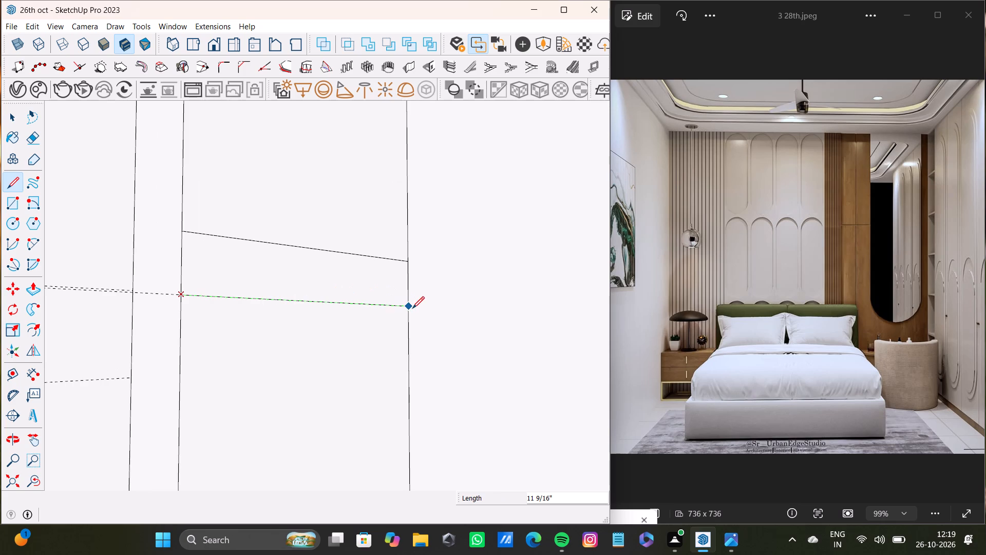
click(412, 308)
Draw an edge along the guide below the fifth dividing line, across the recess's side face.
key(space)
scroll(294, 270, down, 9)
shift+middle_drag(290, 175, 290, 423)
shift+scroll(262, 309, down, 5)
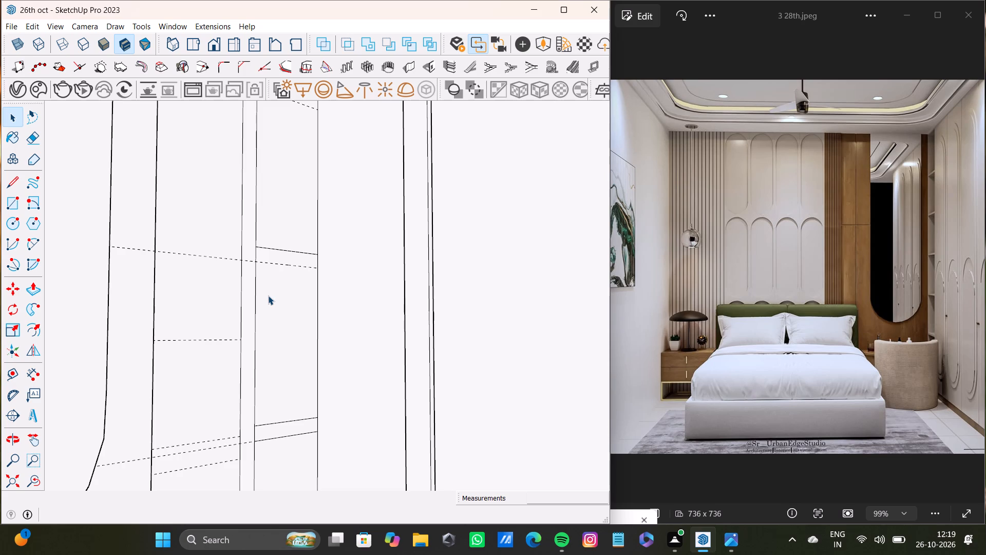
key(l)
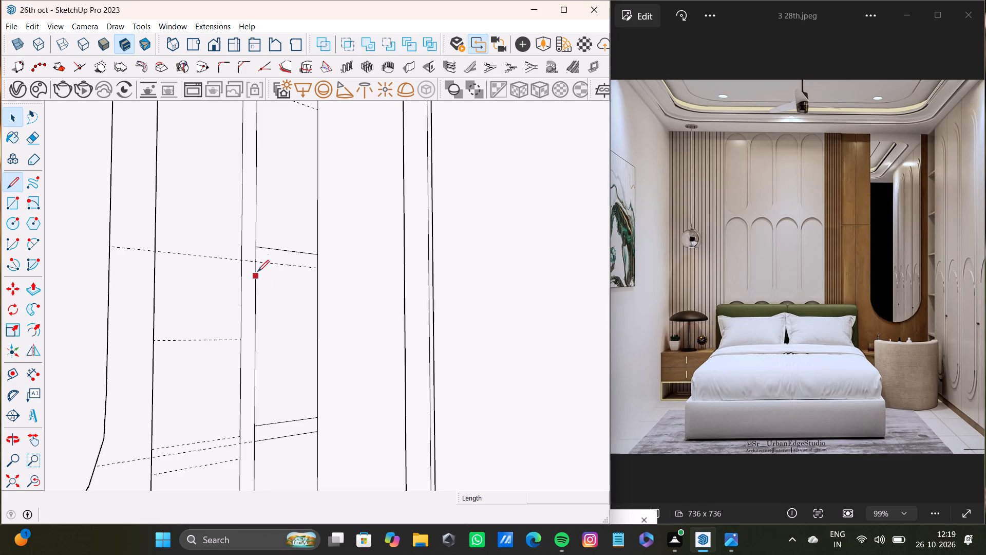
scroll(257, 268, up, 9)
click(255, 258)
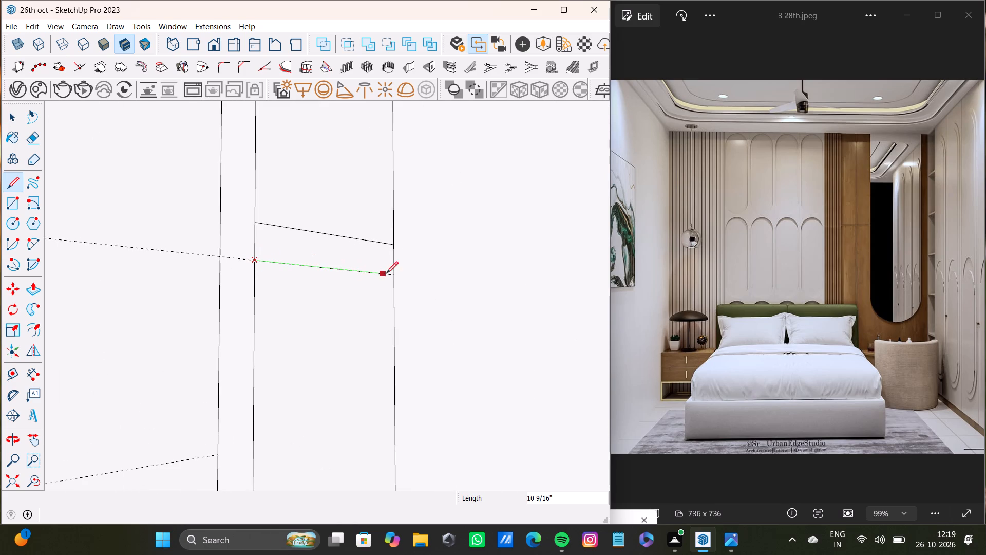
click(397, 275)
Draw an edge about 11 9/16" long along the guide below the fourth dividing line on the recess's side face.
scroll(320, 250, down, 15)
shift+middle_drag(320, 125, 314, 310)
scroll(314, 306, up, 10)
click(283, 390)
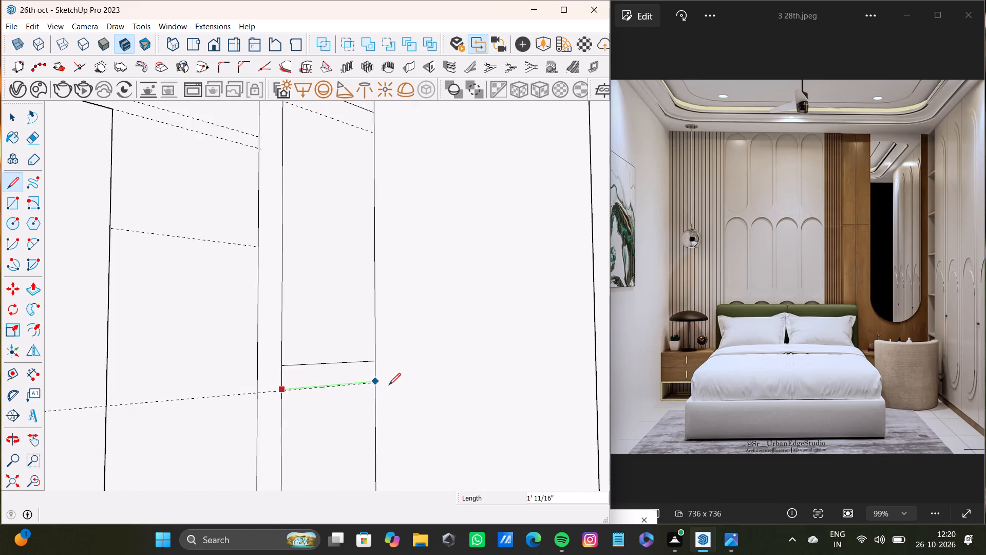
key(space)
key(l)
scroll(285, 381, up, 6)
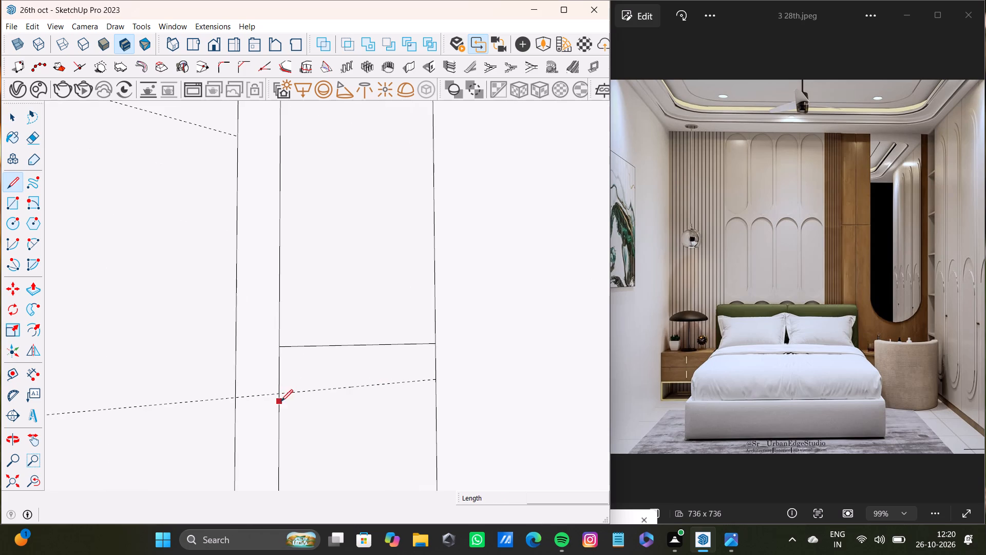
click(278, 393)
click(437, 384)
Draw an edge about 11 9/16" long along the guide below the third dividing line on the recess's side face.
scroll(400, 390, down, 14)
shift+middle_drag(353, 304, 353, 390)
scroll(351, 346, up, 15)
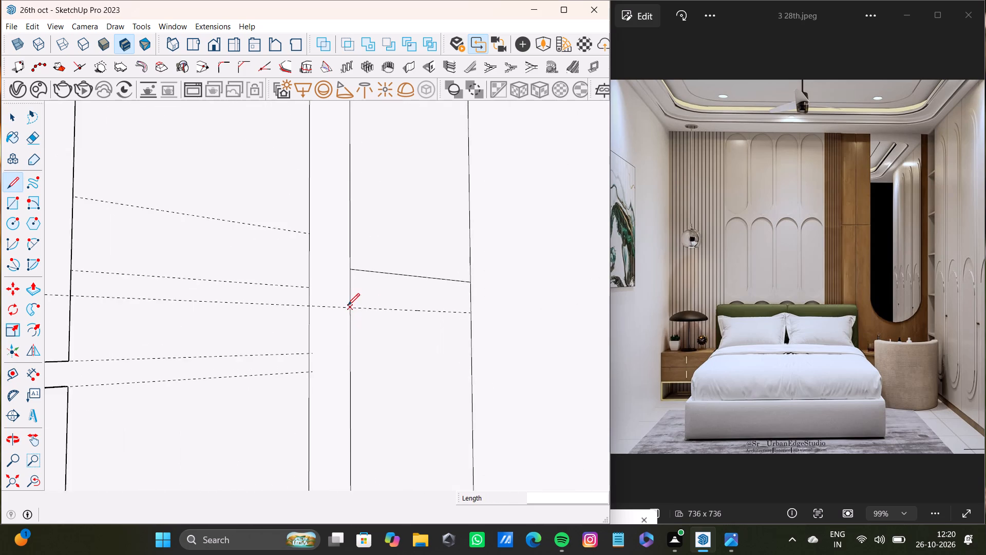
click(353, 308)
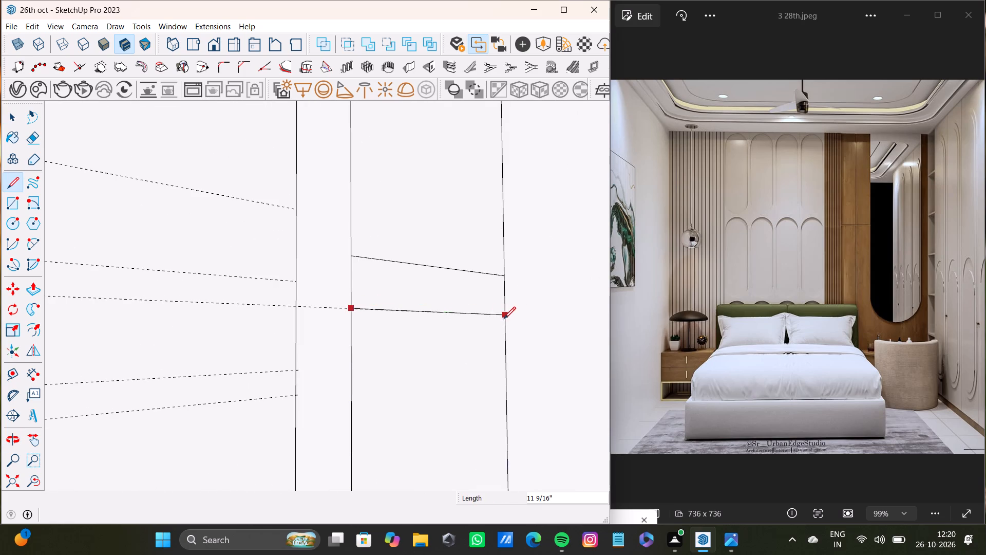
click(506, 319)
Draw an edge along the guide below the second dividing line, across the recess's side face.
scroll(294, 284, down, 13)
shift+middle_drag(345, 194, 322, 366)
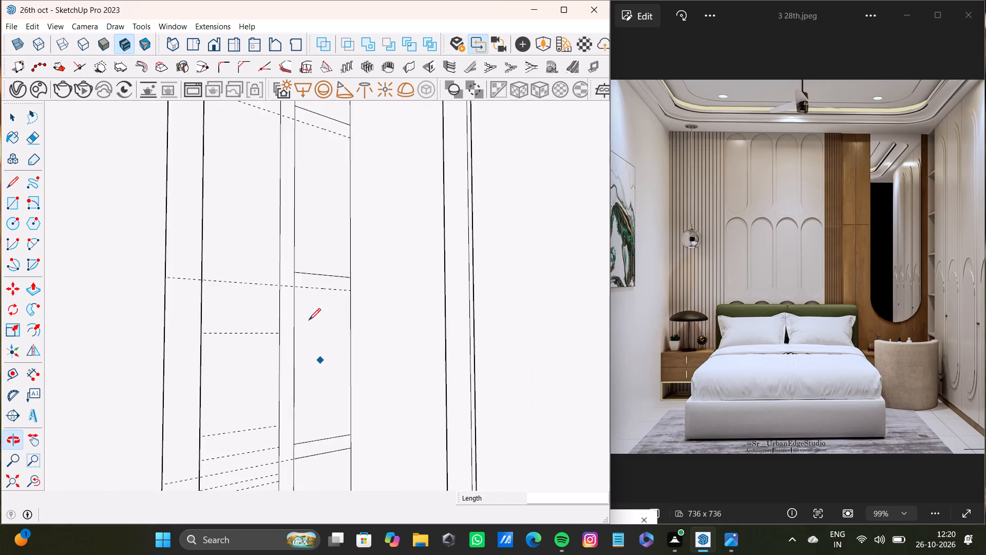
scroll(306, 304, up, 10)
click(292, 279)
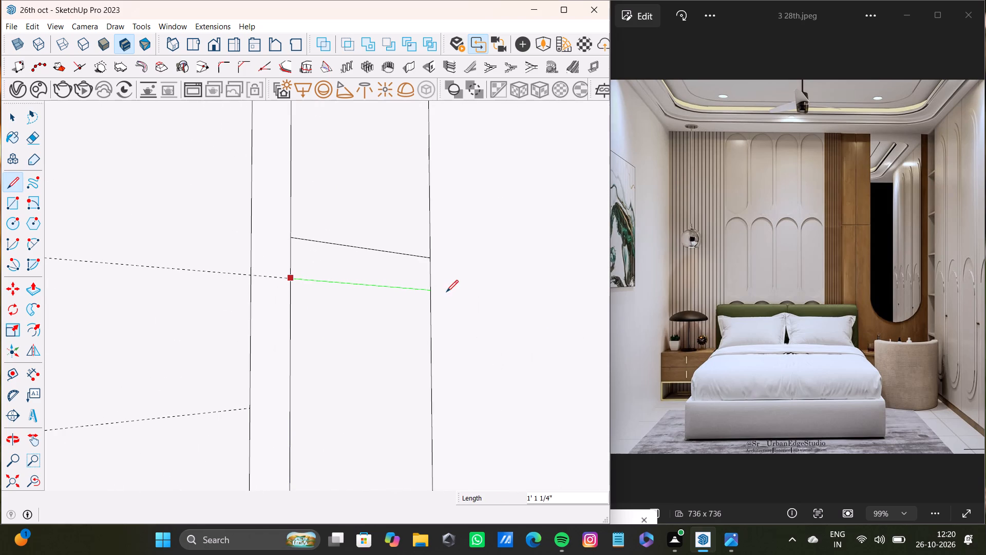
click(437, 292)
Draw an edge along the guide below the top dividing line to close the uppermost shelf strip.
scroll(285, 261, down, 9)
shift+middle_drag(339, 188, 305, 434)
scroll(259, 302, up, 7)
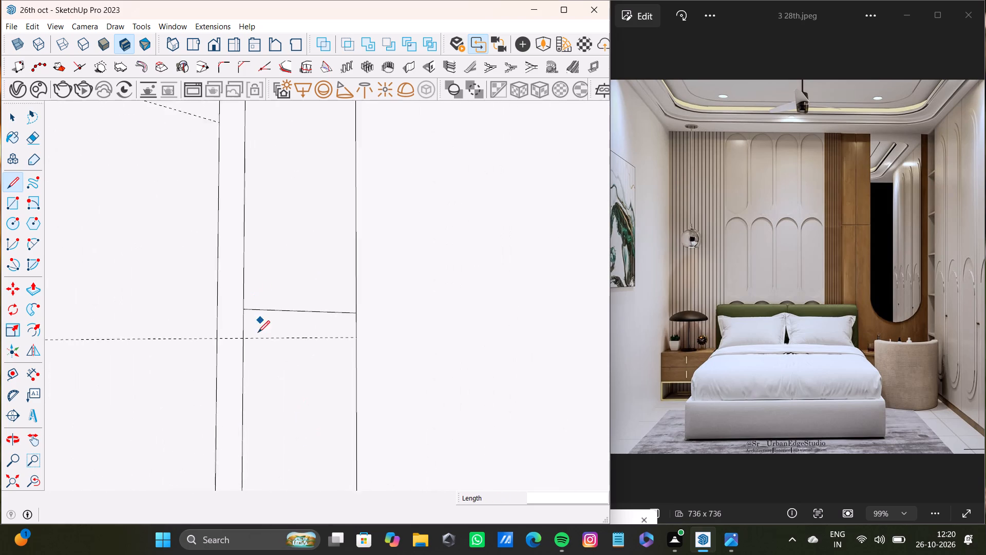
click(240, 342)
click(375, 343)
Extrude the uppermost 2" strip about 2' 7/8" across the recess to the opposite side as a shelf.
scroll(285, 342, down, 7)
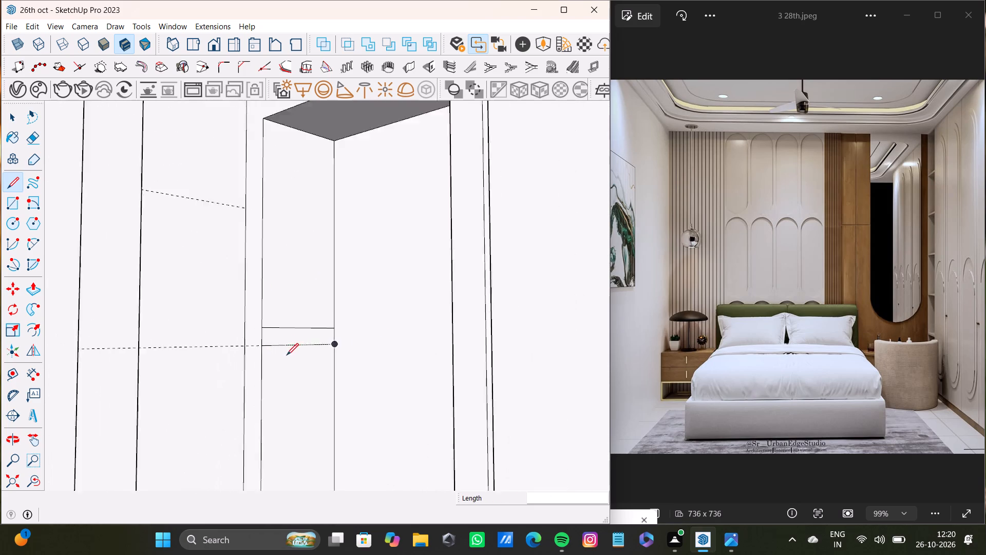
scroll(287, 355, down, 11)
shift+middle_drag(292, 375, 280, 371)
scroll(290, 363, up, 9)
key(space)
key(space)
click(286, 340)
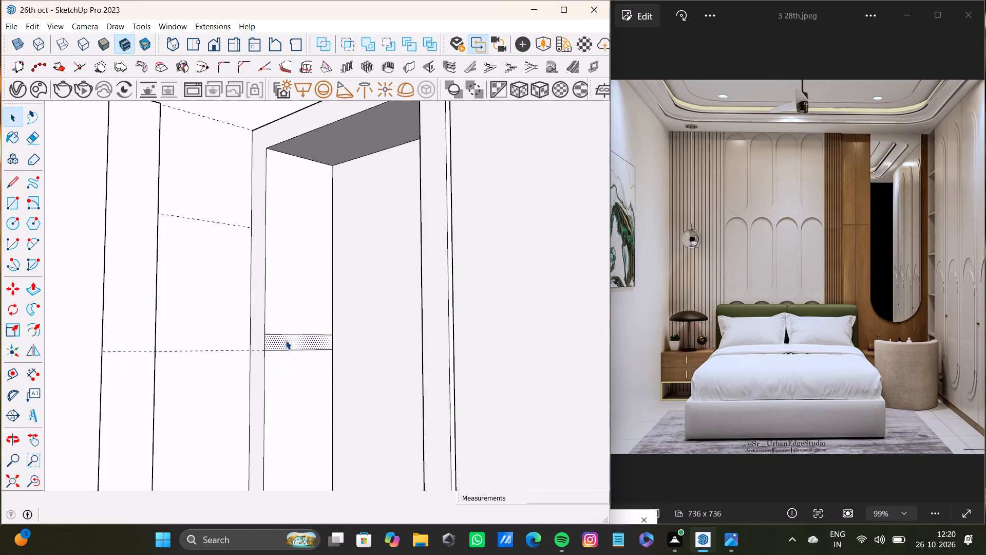
key(p)
drag(286, 340, 452, 357)
Extrude the second strip from the top about 2' 7/8" across the recess to the opposite side as a shelf.
scroll(388, 392, down, 11)
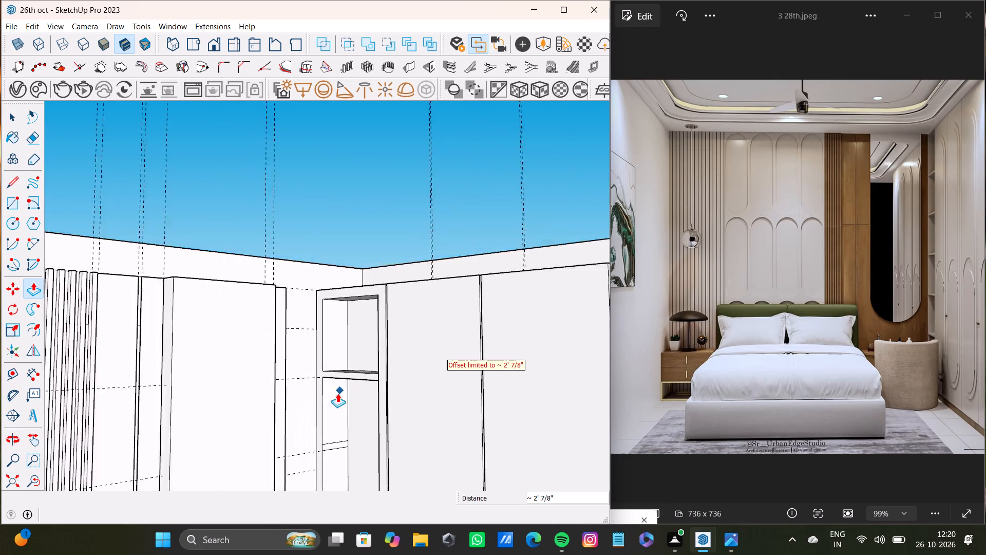
scroll(337, 393, down, 3)
middle_drag(337, 406, 304, 233)
scroll(296, 290, up, 8)
key(space)
click(304, 211)
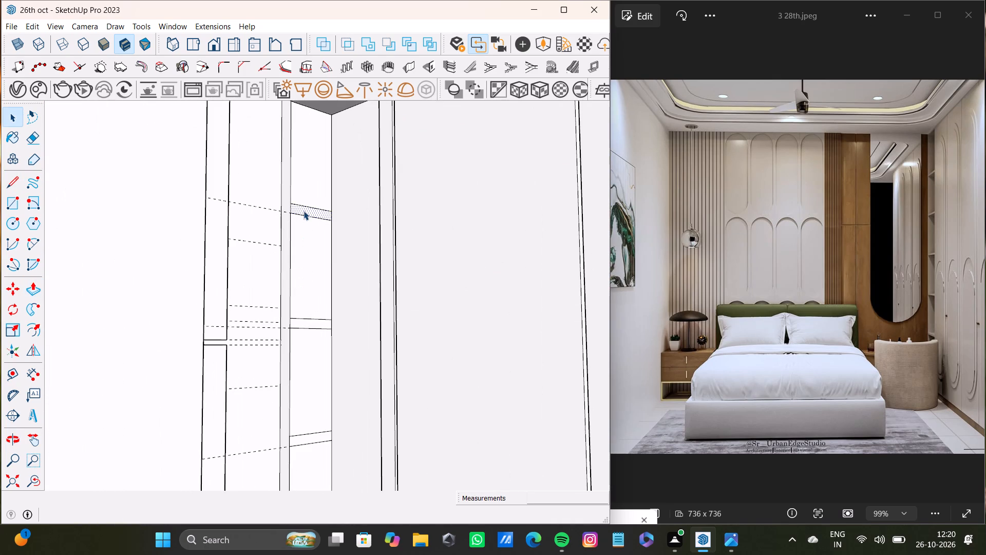
key(p)
drag(304, 211, 400, 210)
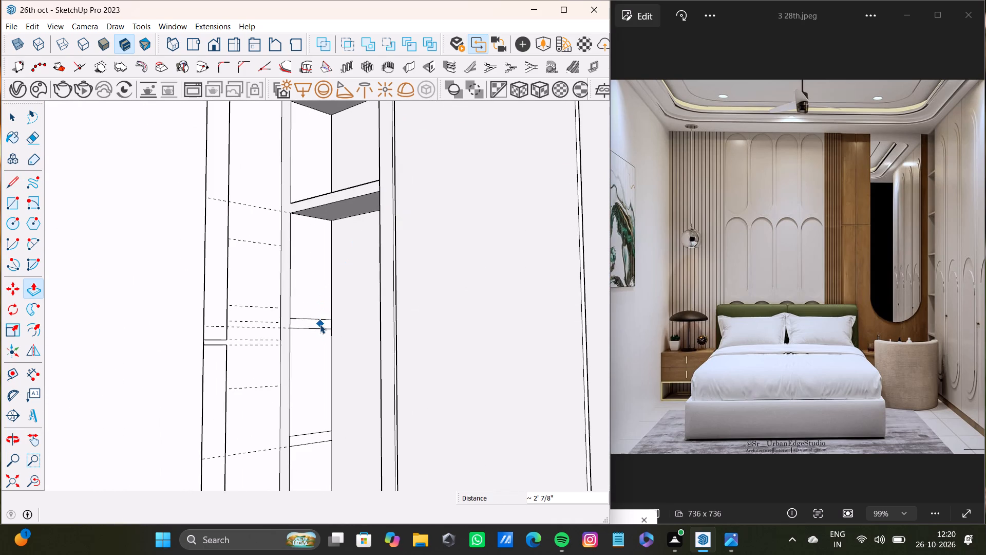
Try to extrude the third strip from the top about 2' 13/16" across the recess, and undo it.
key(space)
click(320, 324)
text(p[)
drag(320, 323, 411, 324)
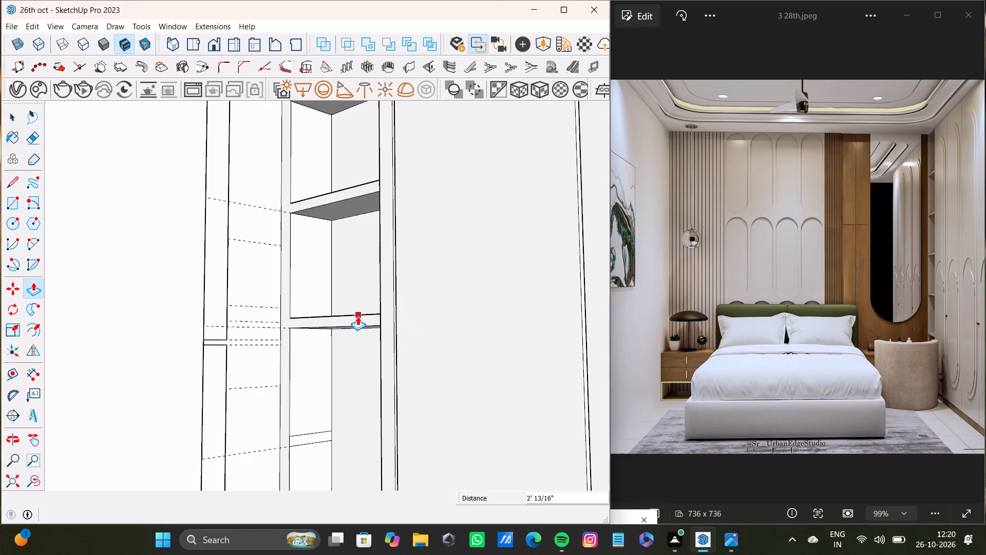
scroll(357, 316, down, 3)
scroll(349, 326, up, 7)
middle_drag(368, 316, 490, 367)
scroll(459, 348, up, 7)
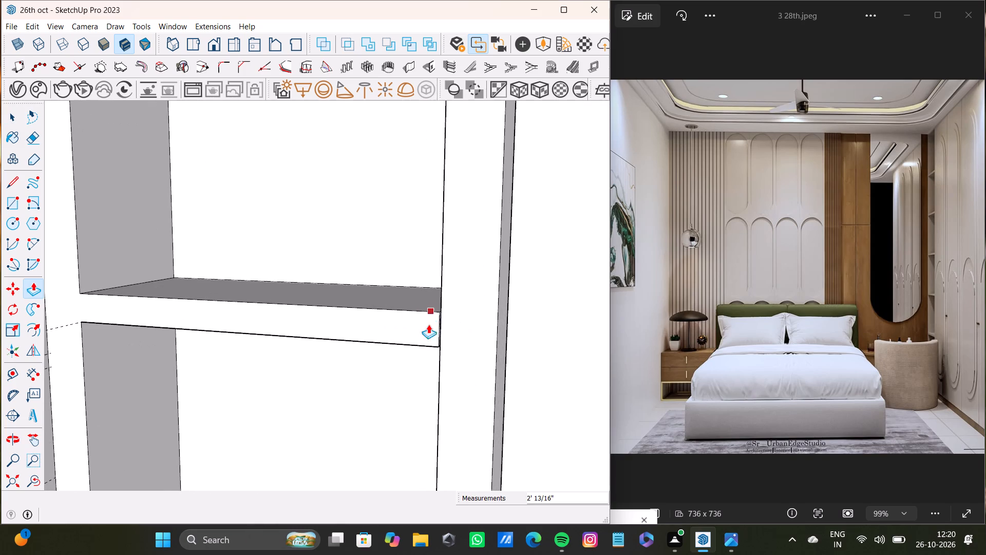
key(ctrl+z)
Extrude the third strip from the top across the recess to the opposite side as a shelf.
drag(115, 294, 365, 319)
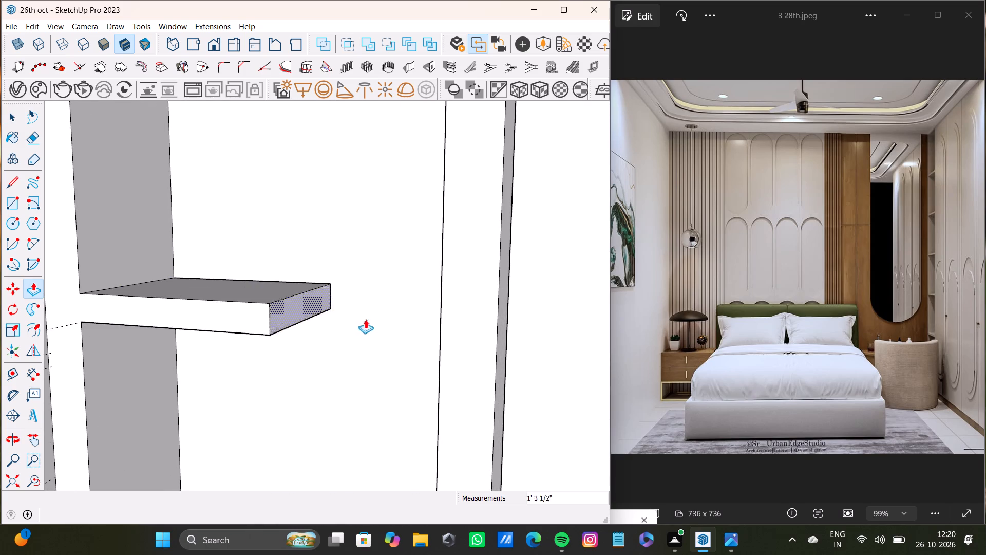
drag(365, 319, 472, 337)
Extrude the fourth strip from the top across the recess to the opposite side as a shelf.
scroll(310, 390, down, 4)
shift+middle_drag(312, 382, 275, 81)
scroll(192, 271, up, 3)
drag(157, 212, 523, 292)
Extrude the fifth strip from the top across the recess to the opposite side as a shelf.
scroll(203, 309, down, 4)
shift+middle_drag(200, 337, 201, 169)
scroll(183, 222, up, 3)
drag(170, 268, 338, 319)
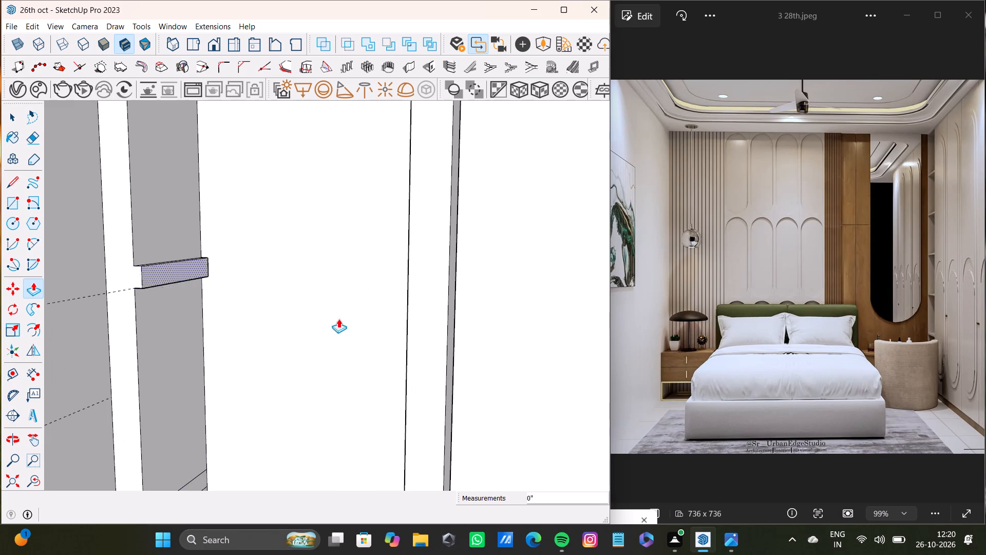
drag(338, 319, 444, 351)
Extrude the sixth strip from the top across the recess to the opposite side as a shelf.
scroll(321, 373, down, 4)
shift+middle_drag(318, 377, 319, 145)
scroll(280, 207, up, 3)
drag(217, 252, 485, 288)
Extrude the seventh strip from the top about 2' 7/8" across the recess to the opposite side as a shelf.
scroll(352, 318, down, 4)
shift+middle_drag(348, 320, 340, 128)
scroll(243, 205, up, 3)
drag(257, 266, 484, 305)
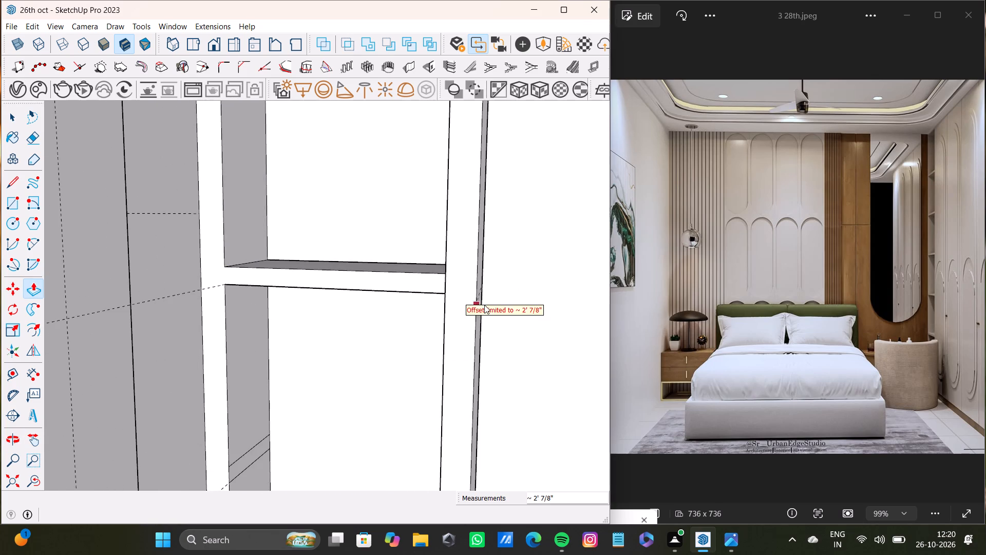
drag(484, 305, 484, 305)
Extrude the lowest, eighth strip about 2' 7/8" across the recess to the opposite side as a shelf.
scroll(482, 308, down, 4)
shift+middle_drag(450, 331, 448, 147)
scroll(261, 276, up, 4)
drag(244, 330, 591, 383)
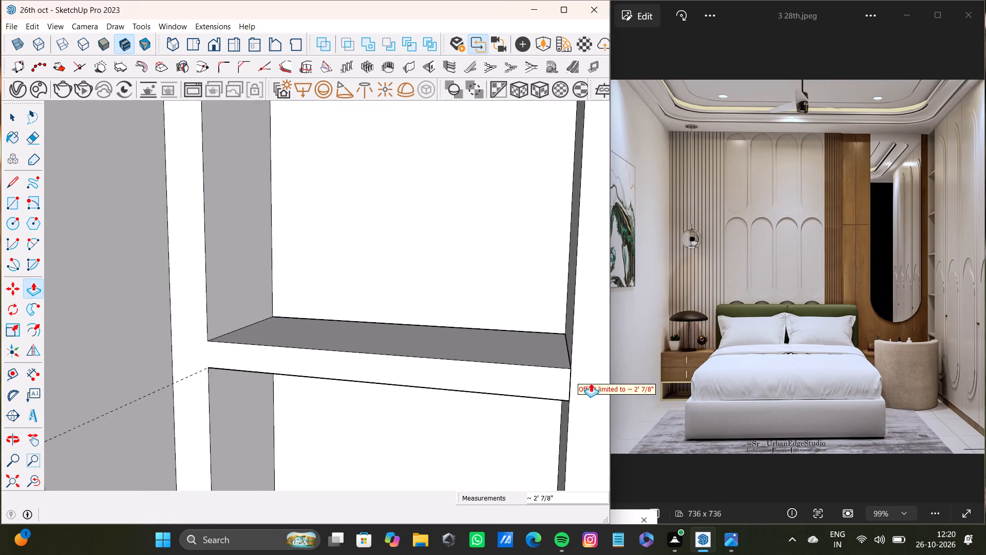
drag(591, 383, 592, 383)
Examine the shelved recess and the adjoining full-height wardrobe panels from several angles.
scroll(442, 351, down, 20)
scroll(442, 351, down, 10)
middle_drag(425, 348, 384, 413)
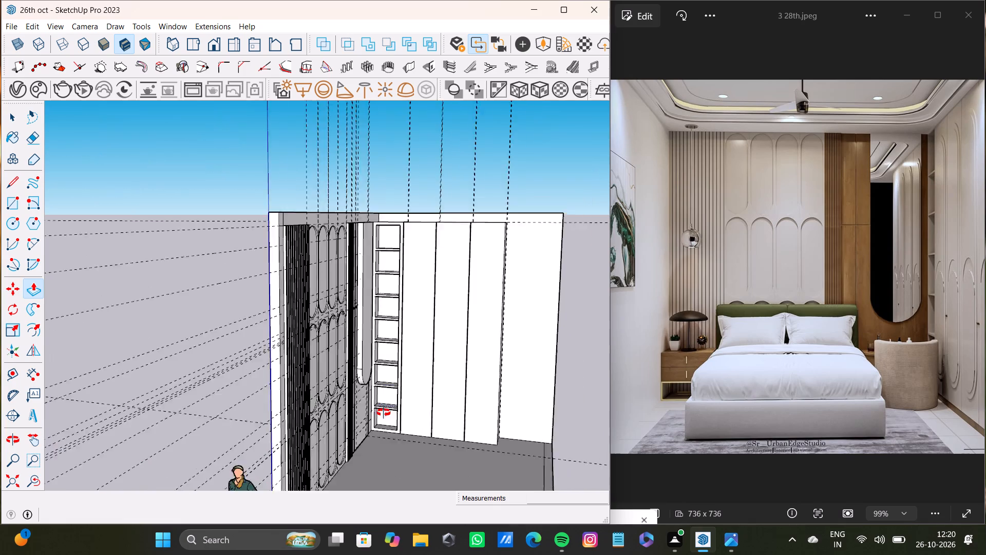
middle_drag(384, 413, 240, 439)
scroll(454, 282, up, 5)
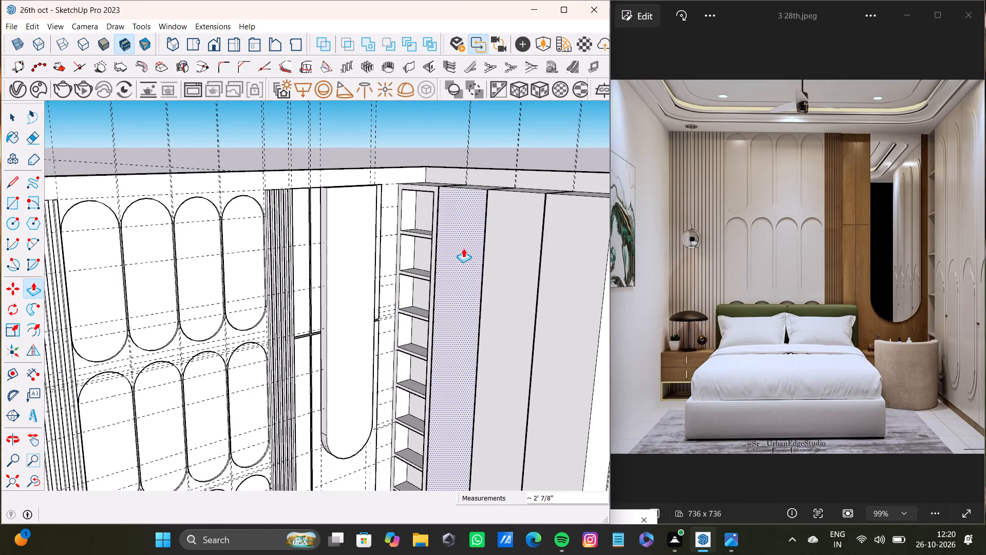
scroll(454, 255, up, 4)
middle_drag(451, 256, 462, 196)
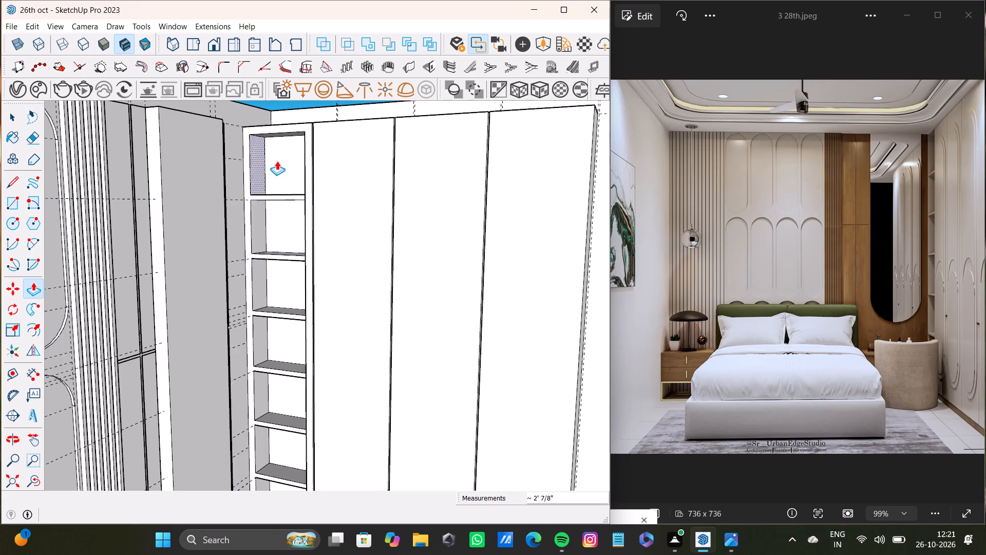
scroll(376, 182, up, 6)
middle_drag(358, 188, 390, 194)
scroll(347, 205, down, 14)
middle_drag(342, 212, 357, 246)
Select the wardrobe panel beside the recess and place a horizontal guide about 1' 2 7/16" below its top edge.
key(space)
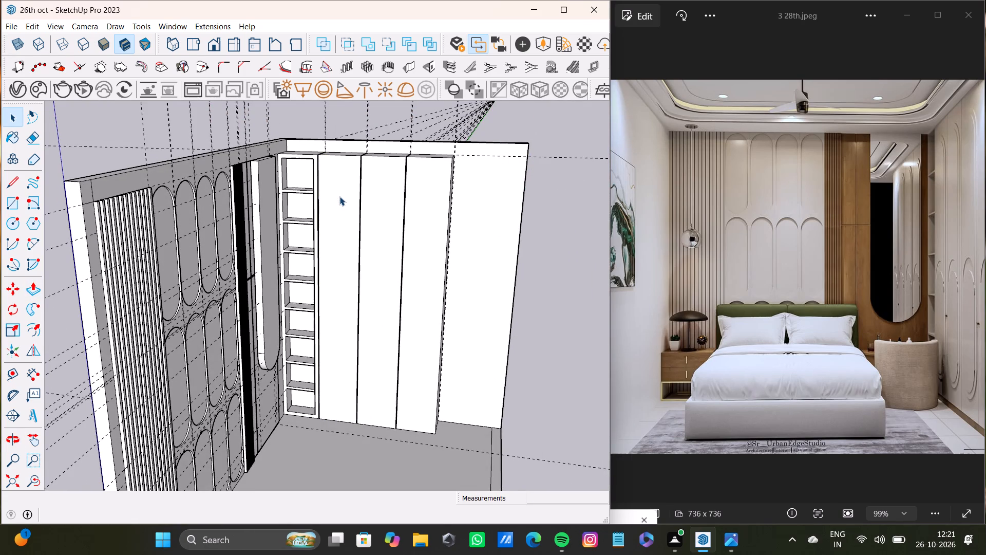
click(339, 196)
scroll(342, 216, up, 3)
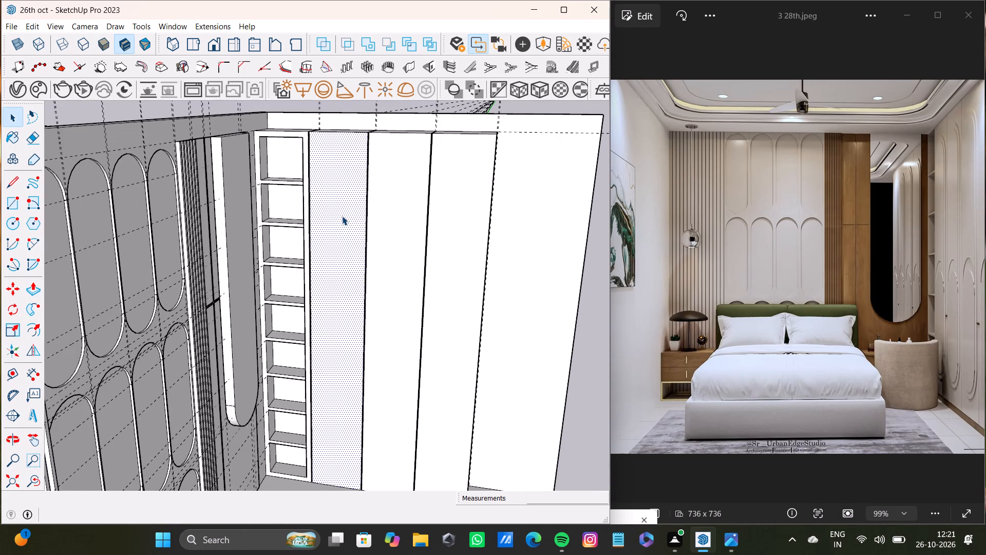
scroll(342, 216, up, 4)
scroll(344, 218, down, 3)
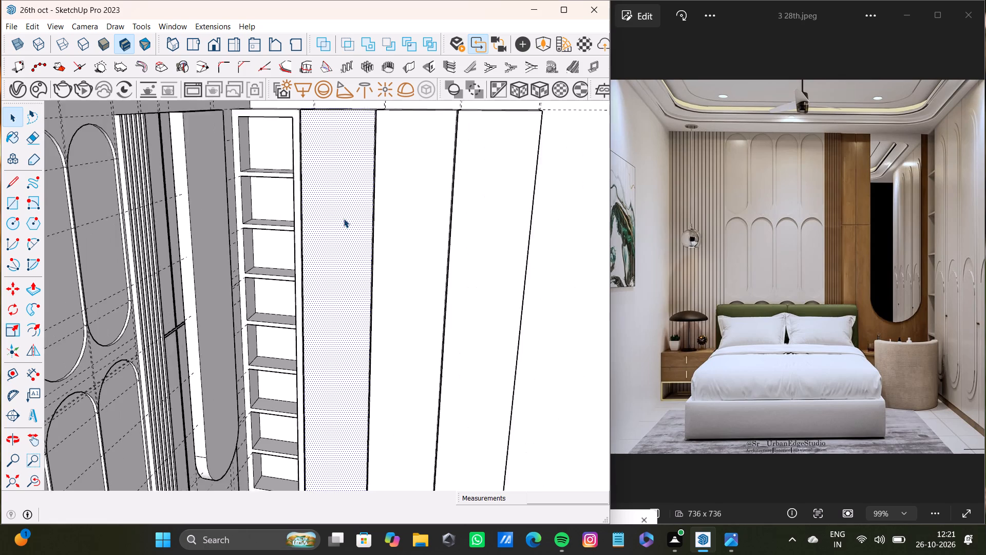
middle_drag(344, 218, 373, 200)
key(t)
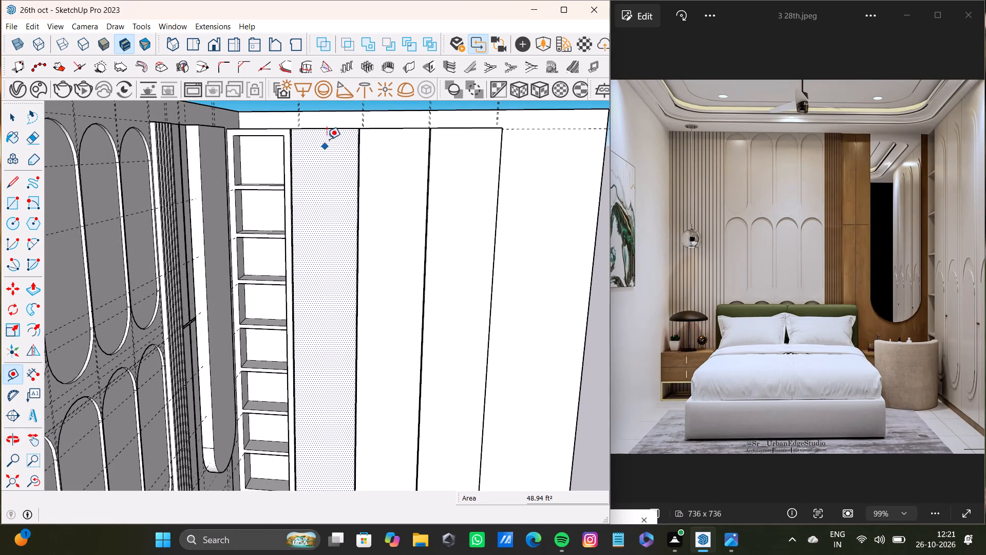
click(336, 132)
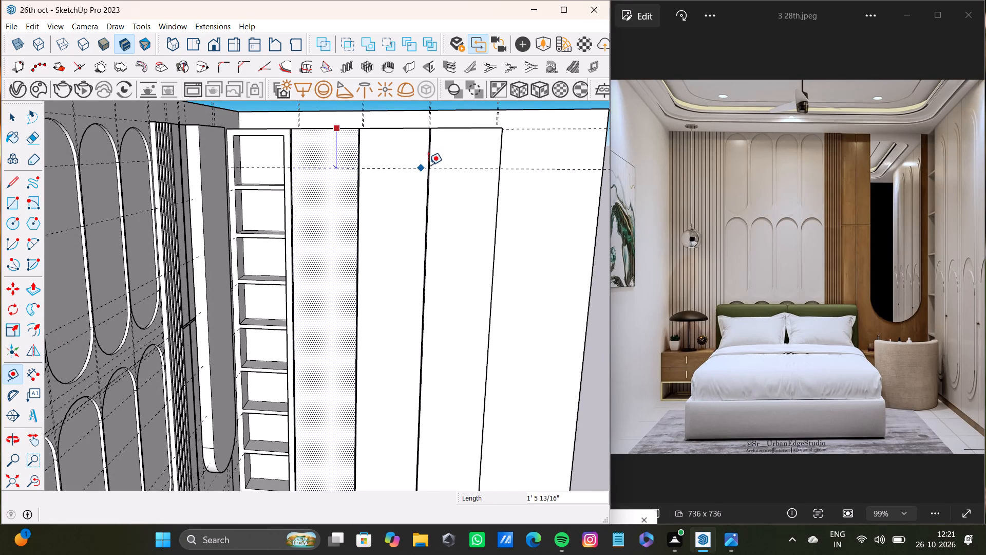
click(443, 160)
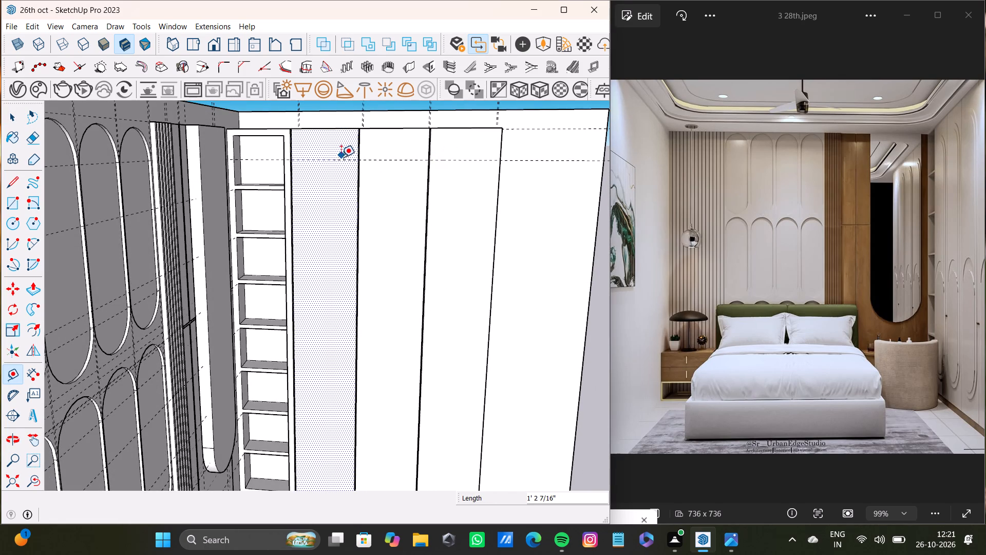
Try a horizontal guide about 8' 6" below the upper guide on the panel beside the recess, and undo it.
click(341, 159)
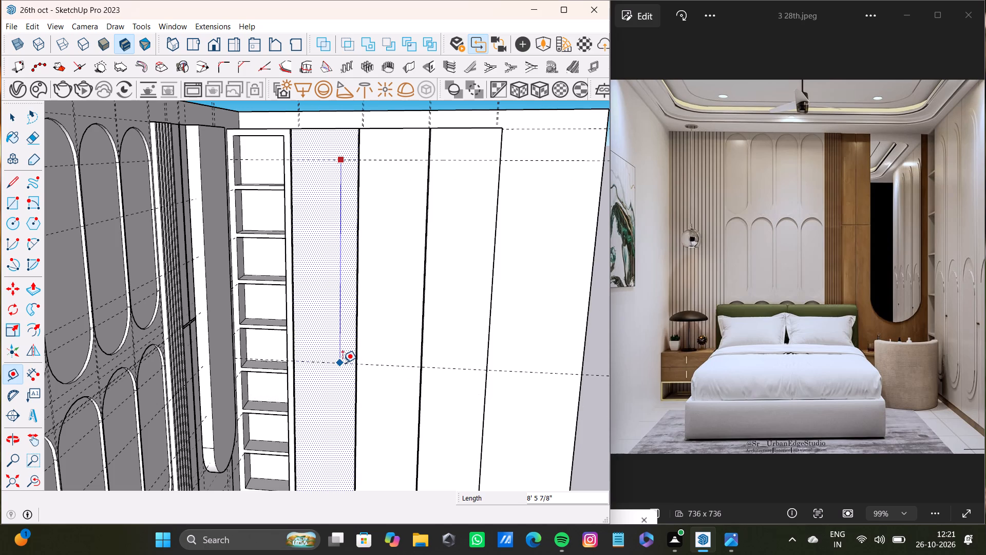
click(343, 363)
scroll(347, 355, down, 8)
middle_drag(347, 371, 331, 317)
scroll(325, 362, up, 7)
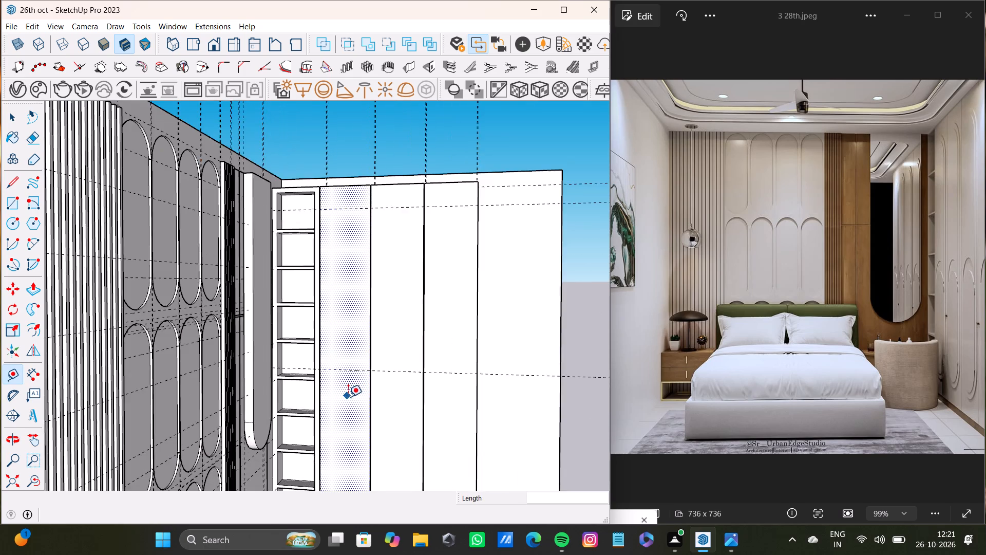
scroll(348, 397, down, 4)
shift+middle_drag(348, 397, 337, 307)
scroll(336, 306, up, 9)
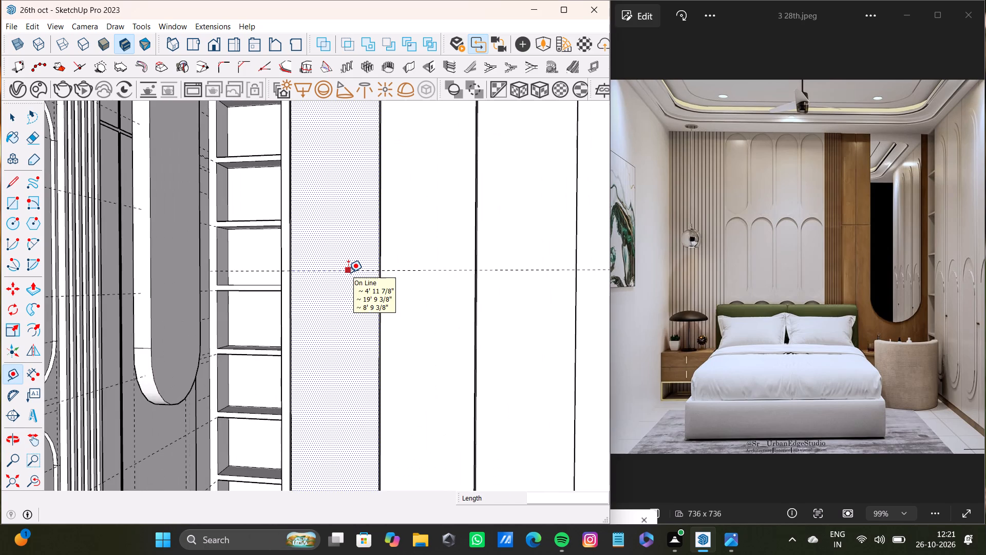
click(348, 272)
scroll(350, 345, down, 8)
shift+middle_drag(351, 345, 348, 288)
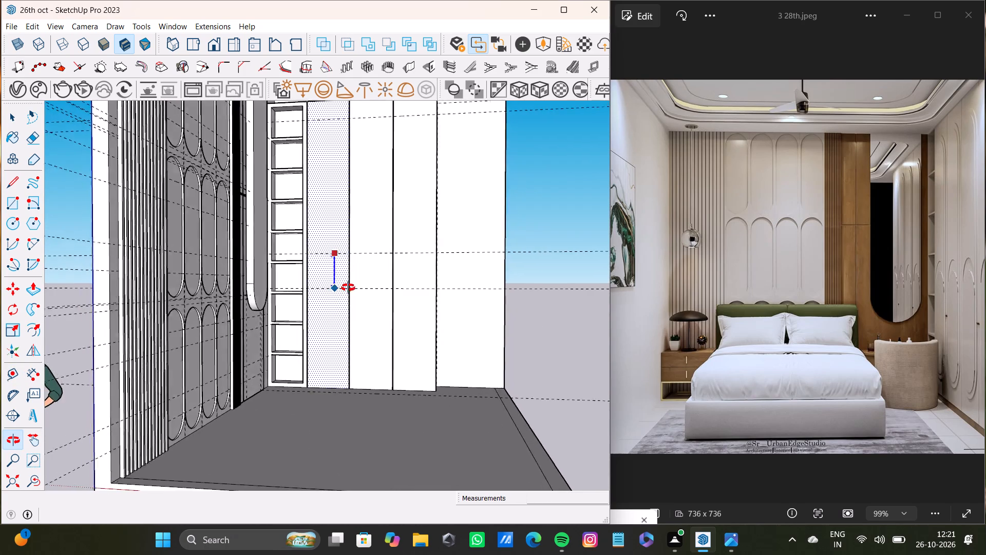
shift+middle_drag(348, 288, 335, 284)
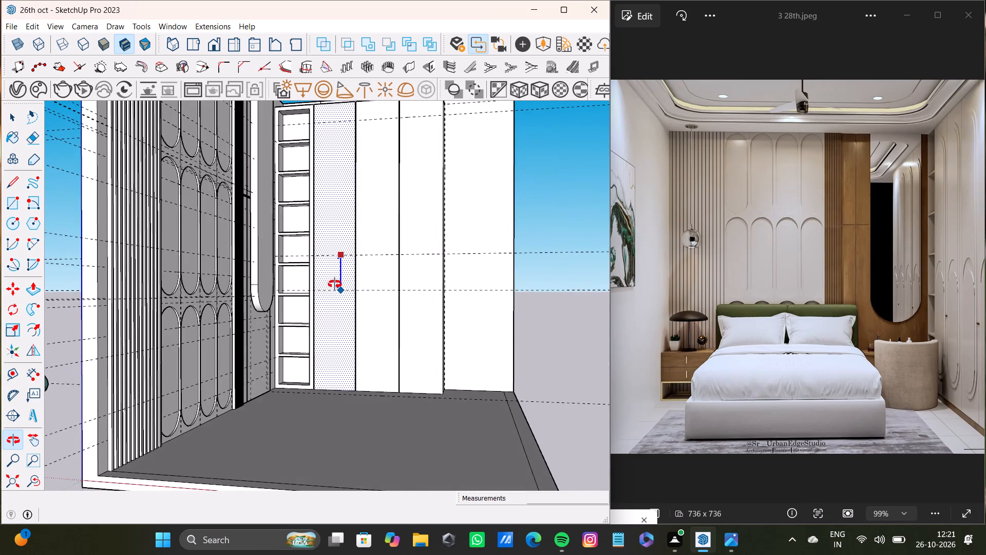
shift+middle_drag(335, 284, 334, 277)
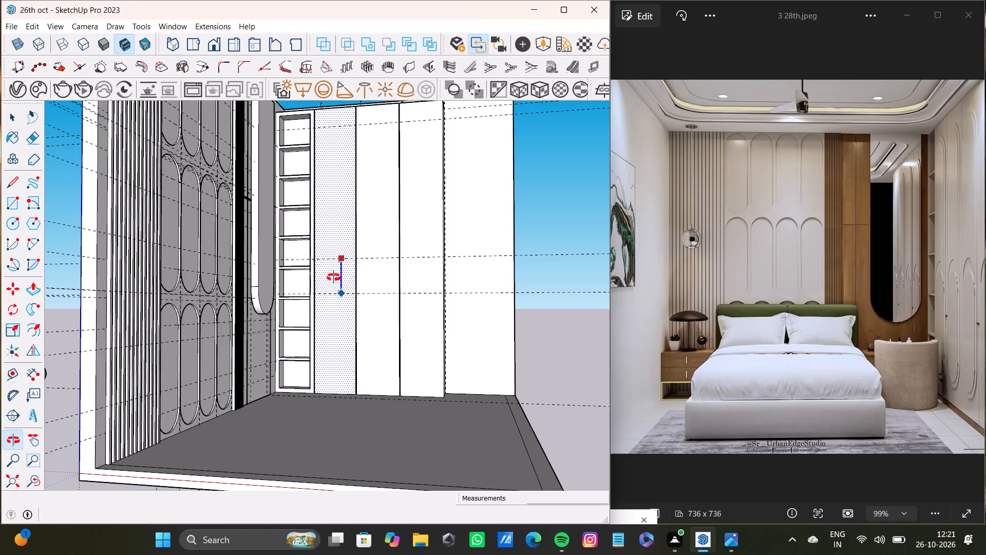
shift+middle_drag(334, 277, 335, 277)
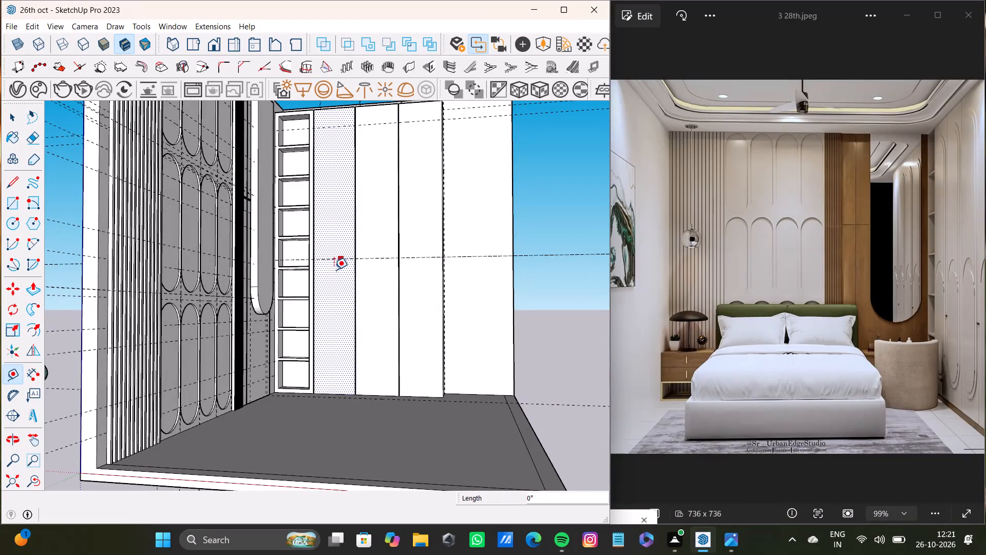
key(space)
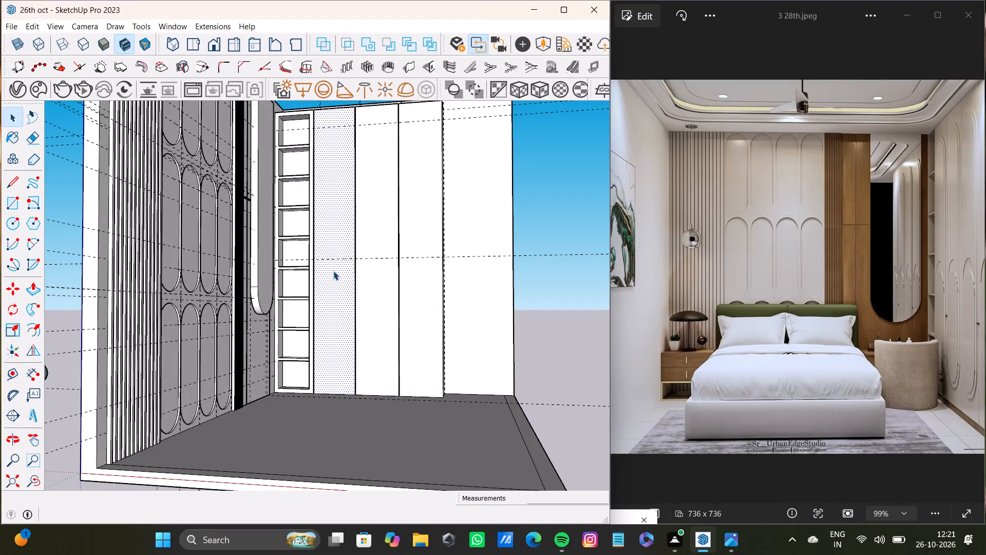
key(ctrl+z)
Place a horizontal guide about 15' 7 1/16" below the upper guide, near the bottom of the panel.
key(t)
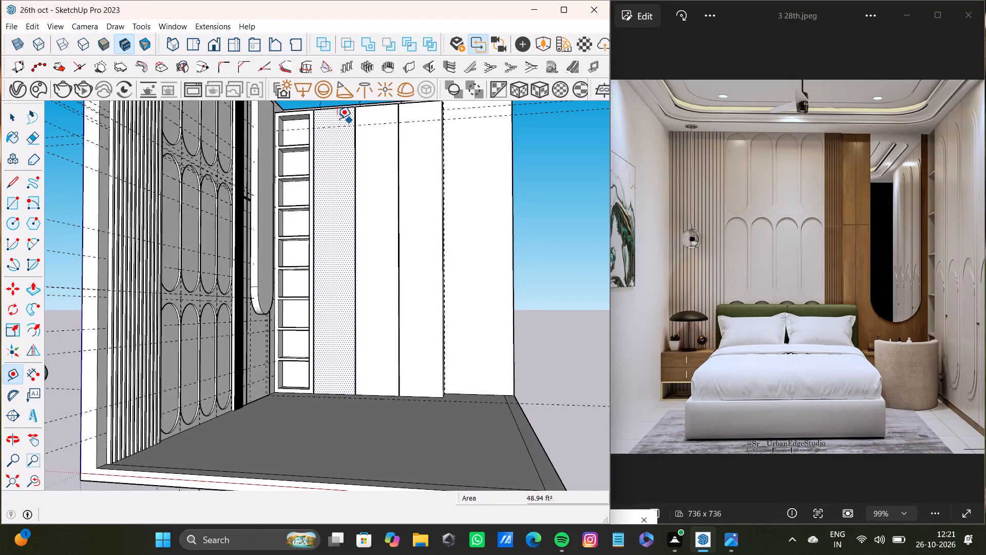
click(334, 124)
scroll(346, 311, down, 4)
middle_drag(351, 330, 336, 346)
scroll(338, 345, down, 1)
scroll(359, 357, up, 2)
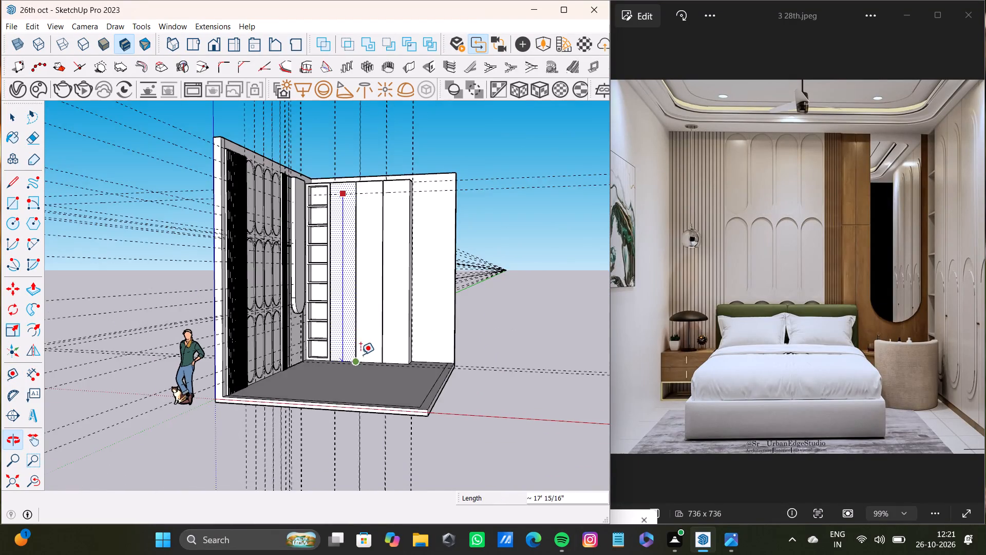
scroll(361, 355, up, 5)
middle_drag(369, 337, 360, 349)
click(345, 396)
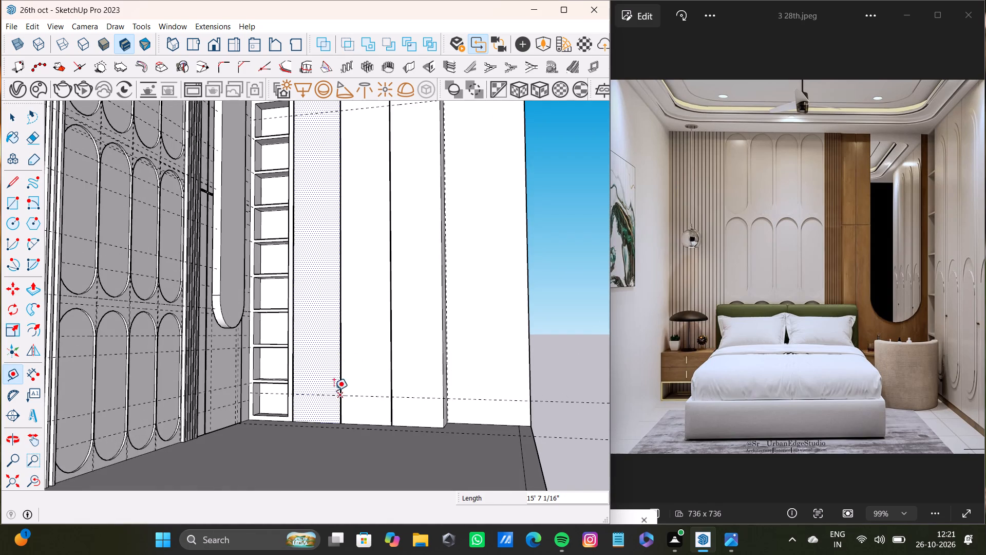
Place a vertical guide 2" inside the panel's edge that borders the shelved recess.
scroll(329, 382, down, 6)
shift+middle_drag(317, 348, 315, 296)
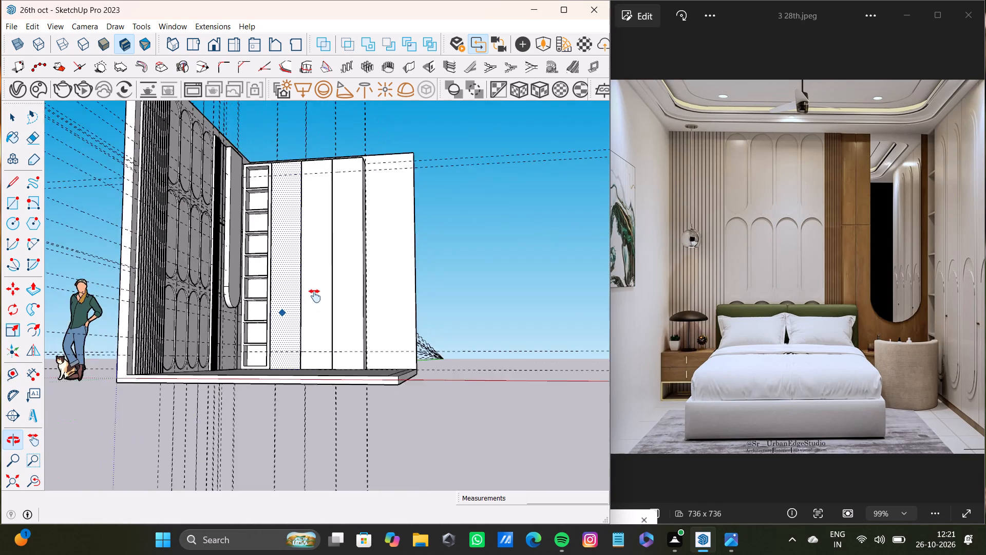
shift+middle_drag(315, 296, 333, 300)
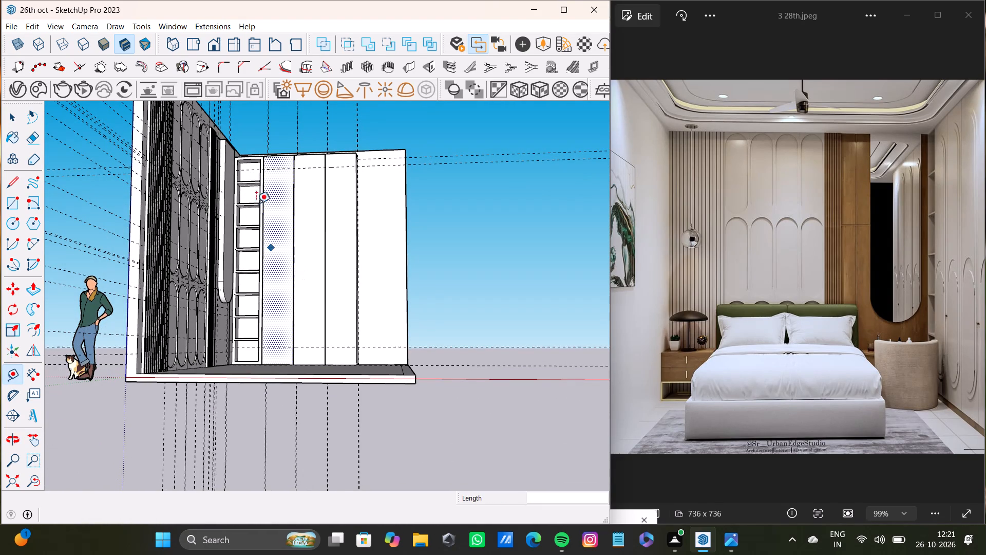
scroll(234, 267, up, 7)
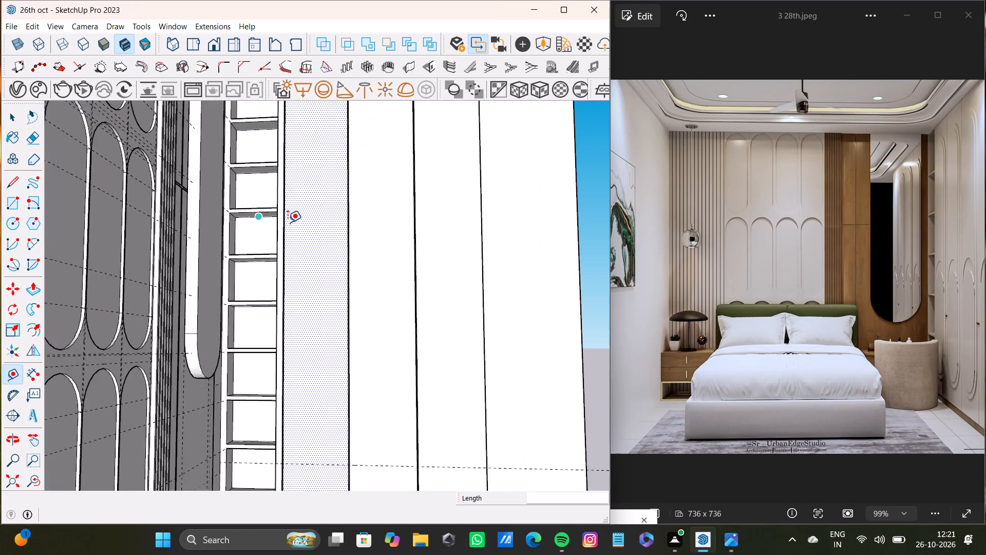
scroll(289, 224, down, 9)
shift+middle_drag(295, 234, 295, 254)
scroll(293, 254, up, 17)
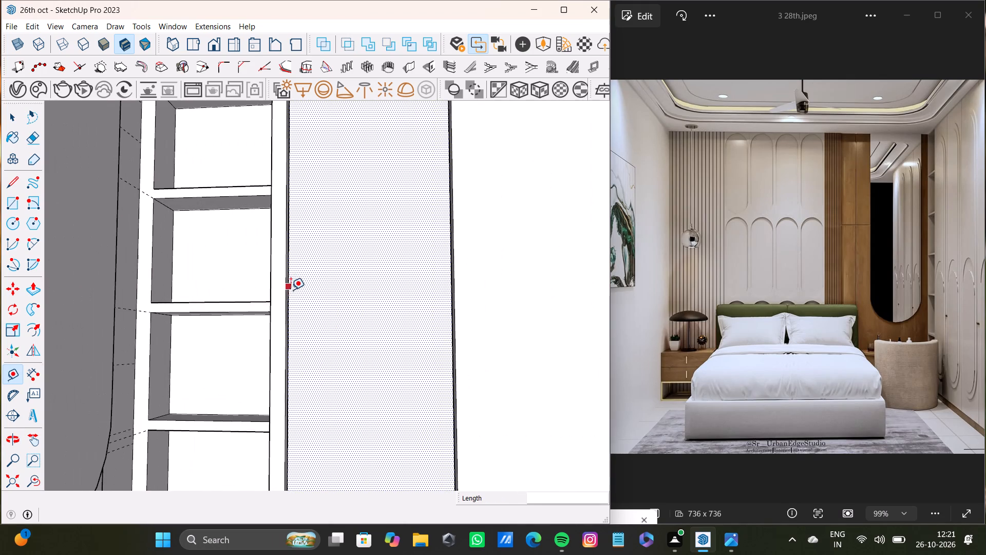
click(291, 290)
scroll(318, 297, down, 4)
middle_drag(312, 300, 193, 360)
scroll(297, 311, up, 3)
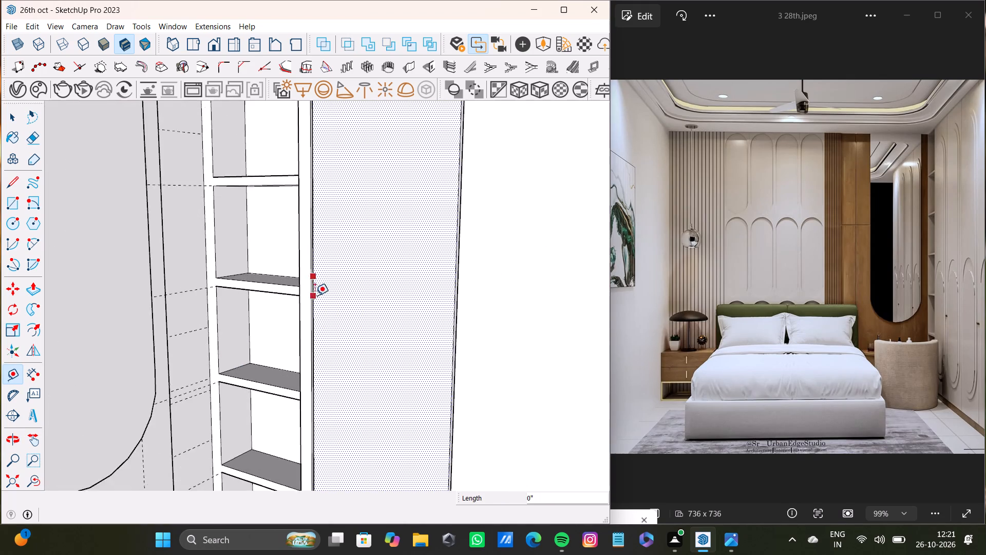
scroll(315, 295, up, 2)
scroll(333, 294, down, 16)
middle_drag(337, 300, 386, 300)
scroll(345, 320, up, 3)
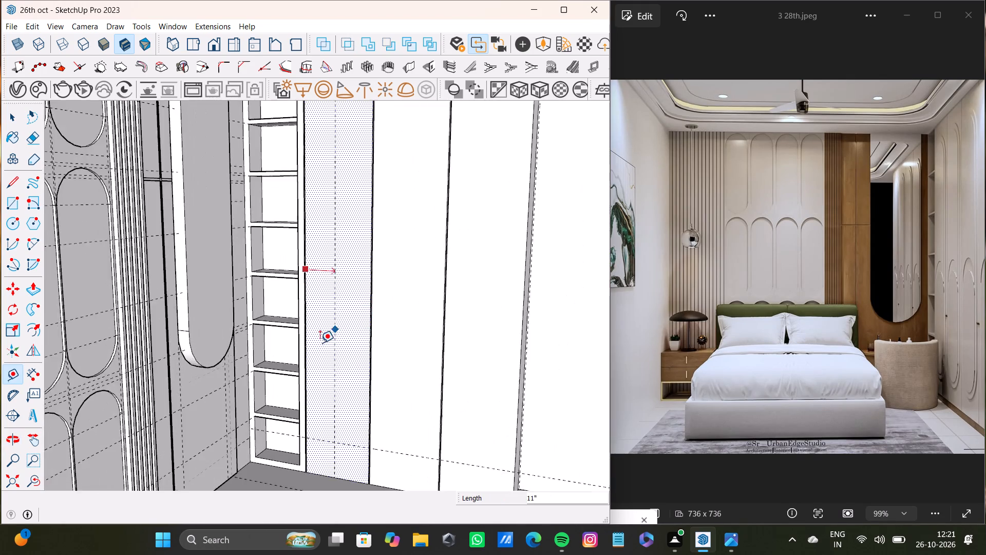
scroll(320, 343, up, 3)
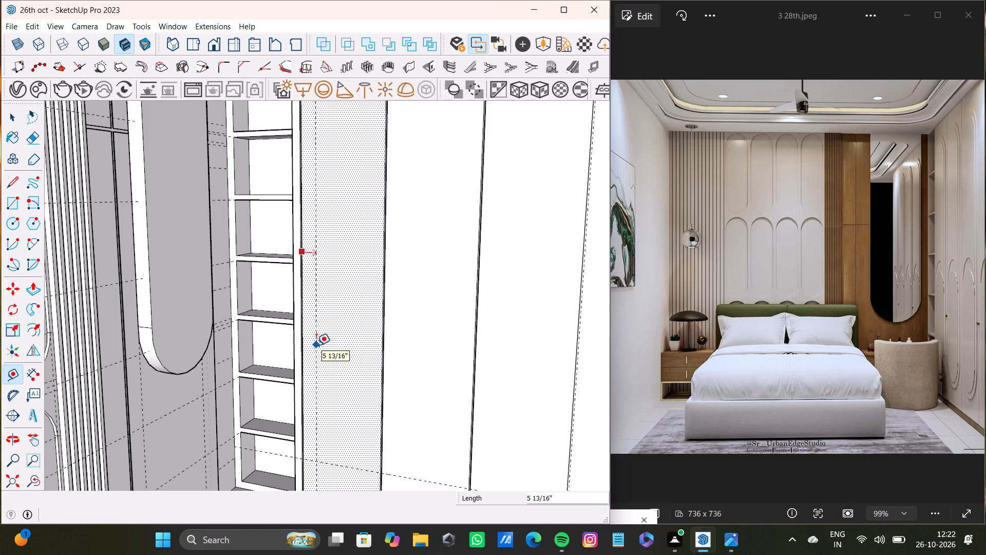
key(2)
key(shift+quotedbl)
key(Return)
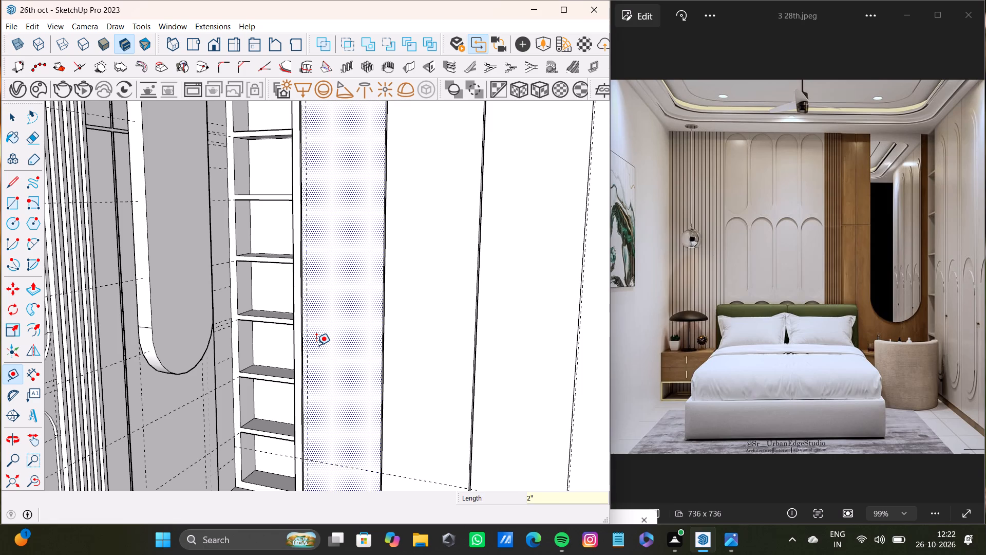
Place a vertical guide 2" inside the opposite edge of the same wardrobe panel.
scroll(320, 344, up, 7)
click(429, 369)
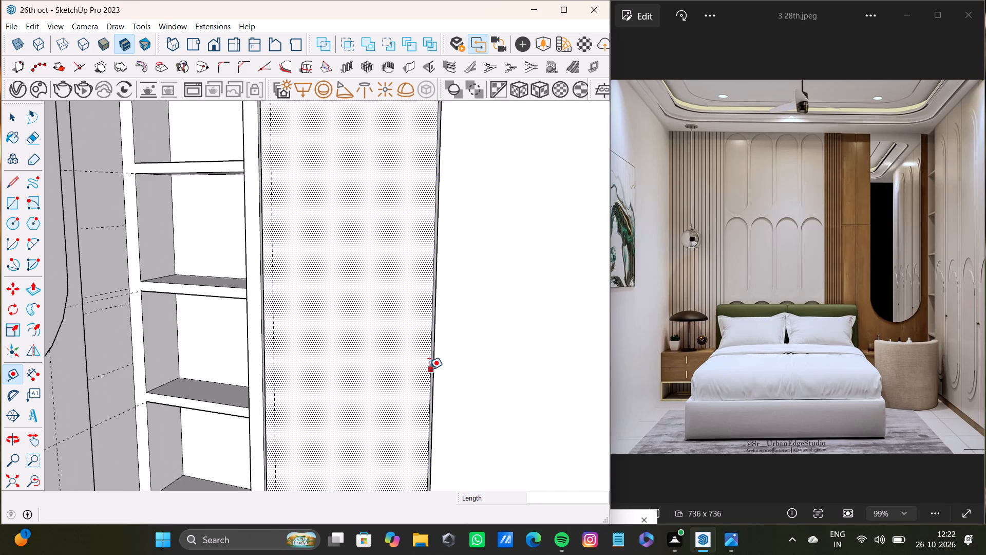
text(2")
key(Return)
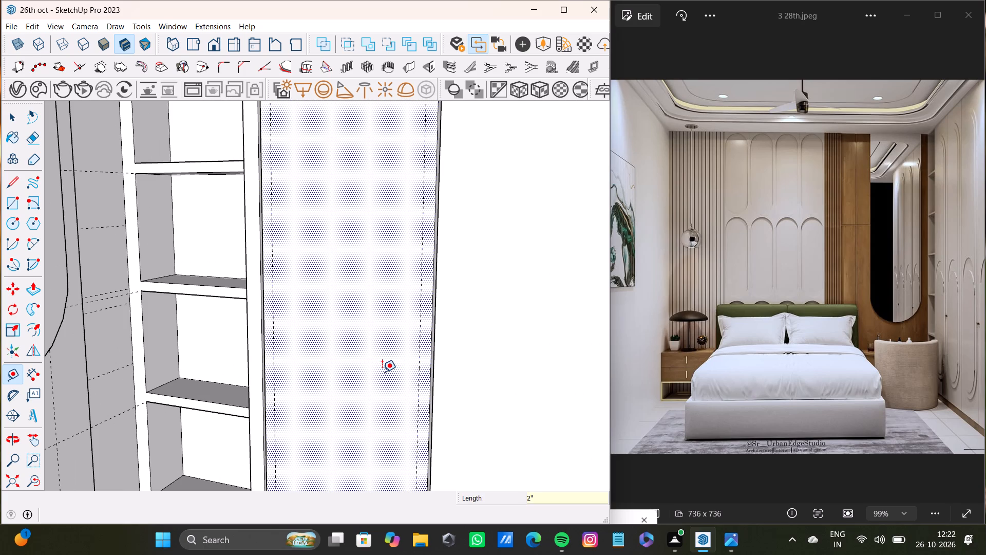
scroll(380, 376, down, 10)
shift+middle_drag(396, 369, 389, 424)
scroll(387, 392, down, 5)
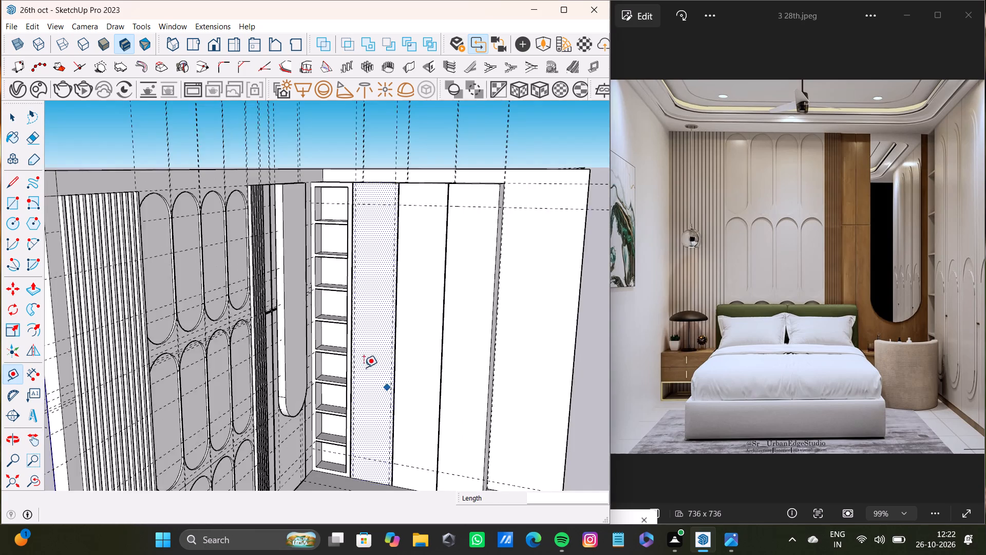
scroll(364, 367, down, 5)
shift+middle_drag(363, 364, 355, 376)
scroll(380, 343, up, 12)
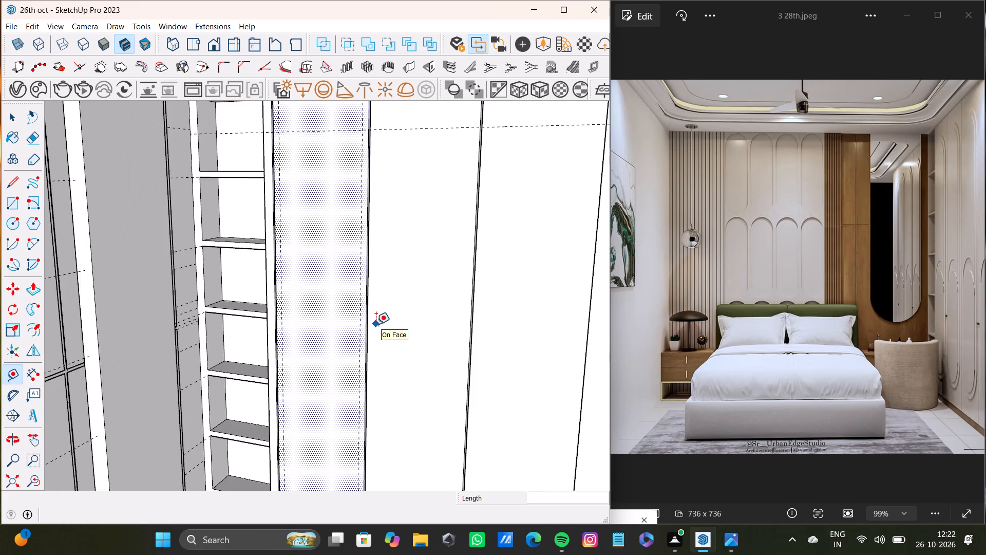
Undo the two vertical guides on the wardrobe panel beside the shelved recess.
key(ctrl+z)
key(ctrl+z)
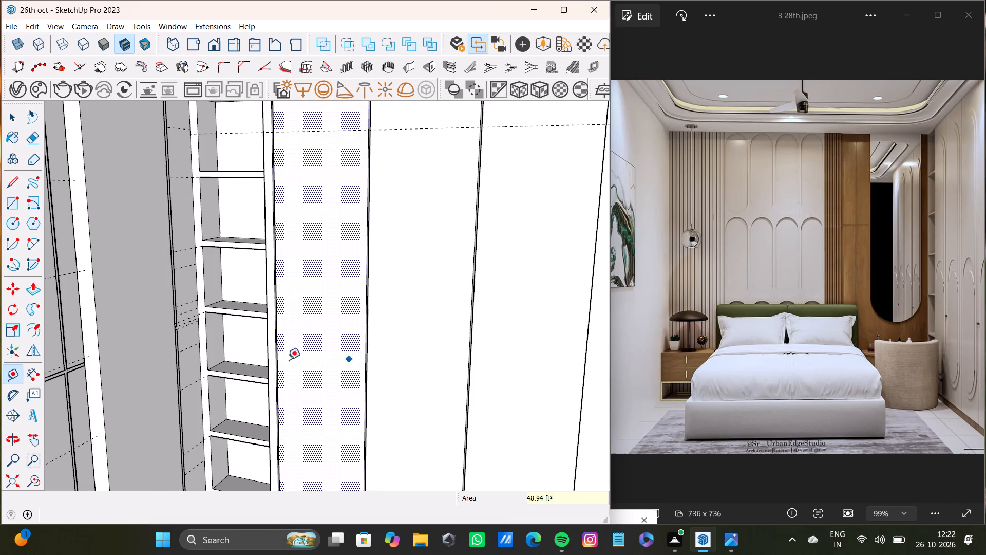
Place a vertical guide 2" inside the panel's edge that borders the shelved recess.
scroll(274, 361, up, 4)
scroll(286, 361, down, 1)
scroll(286, 361, up, 2)
click(278, 377)
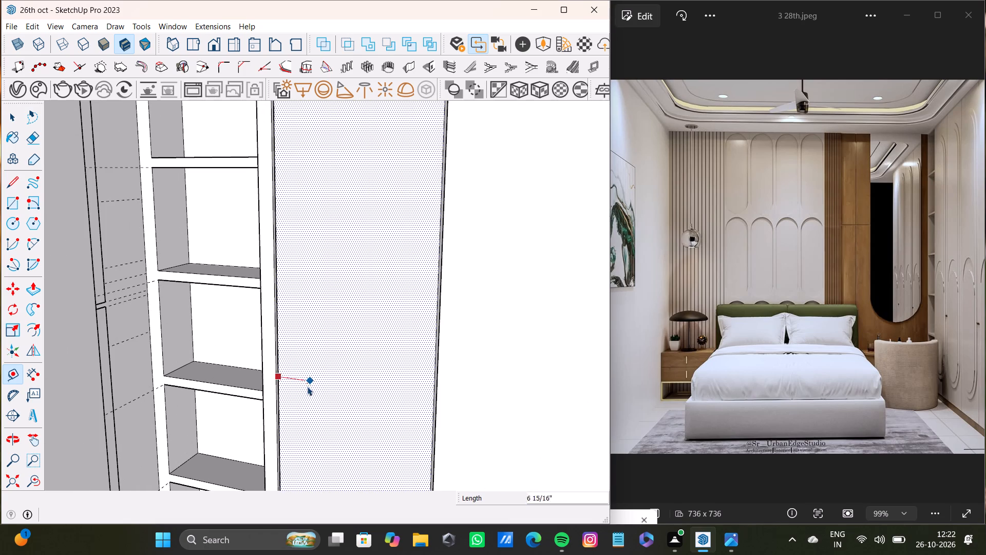
key(space)
key(t)
scroll(253, 416, up, 8)
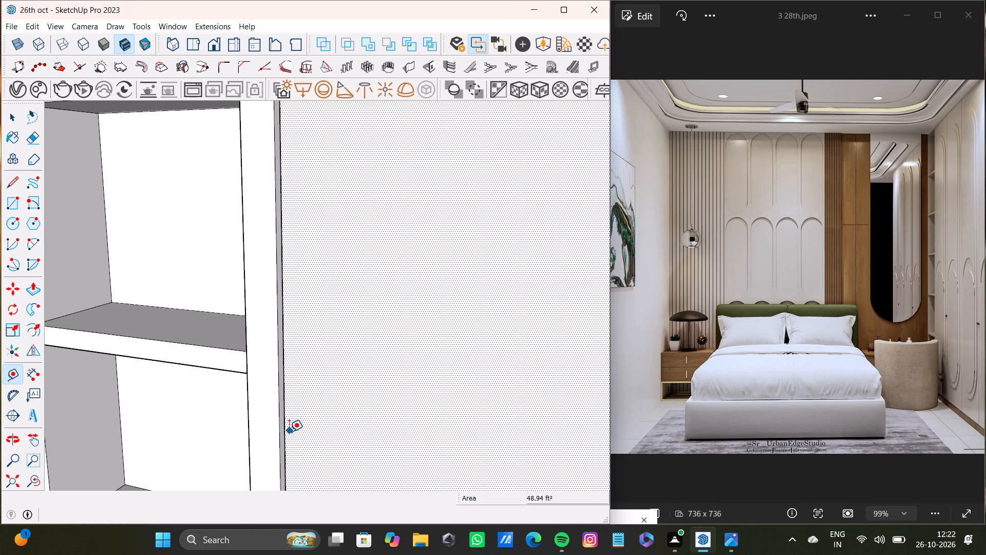
drag(288, 434, 298, 436)
key(2)
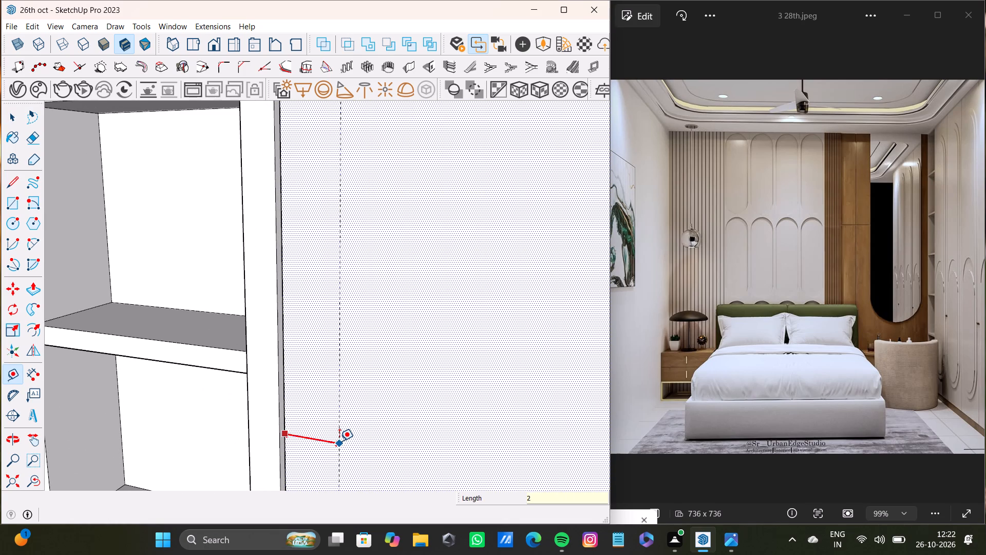
key(shift+quotedbl)
key(Return)
Place a vertical guide 2" inside the opposite edge of the wardrobe panel beside the recess.
scroll(336, 432, down, 13)
middle_drag(337, 445, 384, 447)
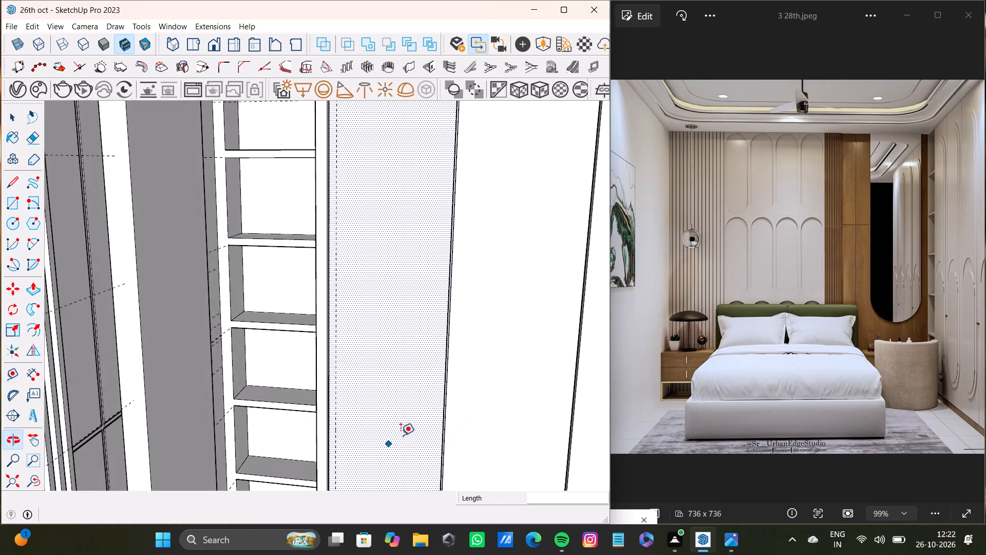
scroll(409, 423, up, 14)
click(451, 377)
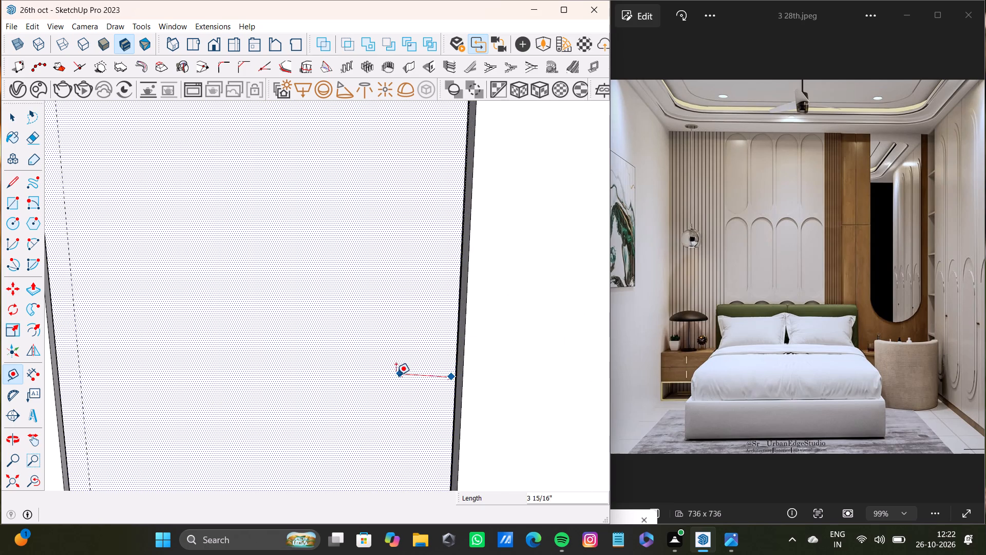
key(space)
key(t)
scroll(449, 365, up, 7)
middle_drag(461, 358, 370, 354)
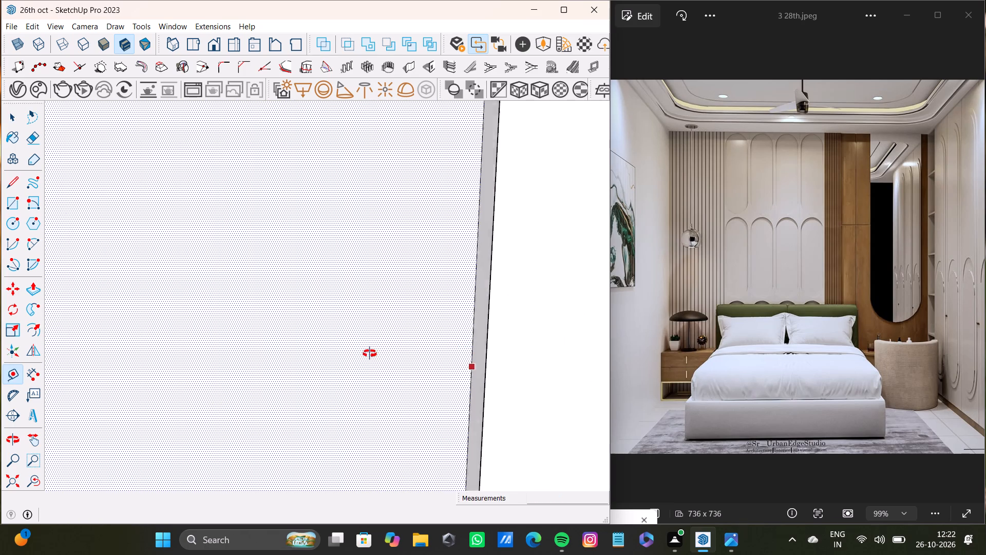
middle_drag(370, 354, 304, 358)
scroll(476, 365, up, 2)
click(484, 362)
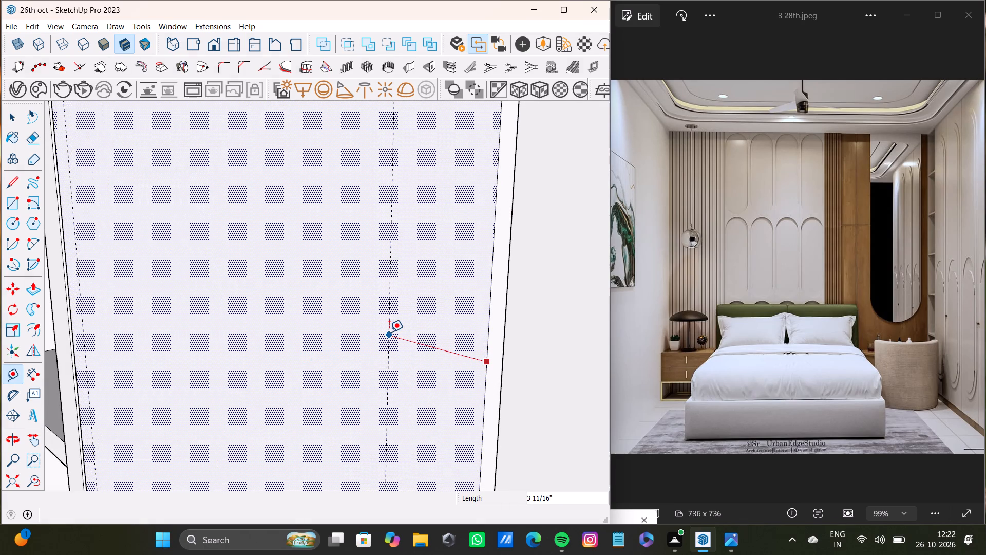
text(2")
key(Return)
Place a vertical guide 2" inside the middle wardrobe panel's edge that adjoins the first panel.
scroll(389, 332, down, 2)
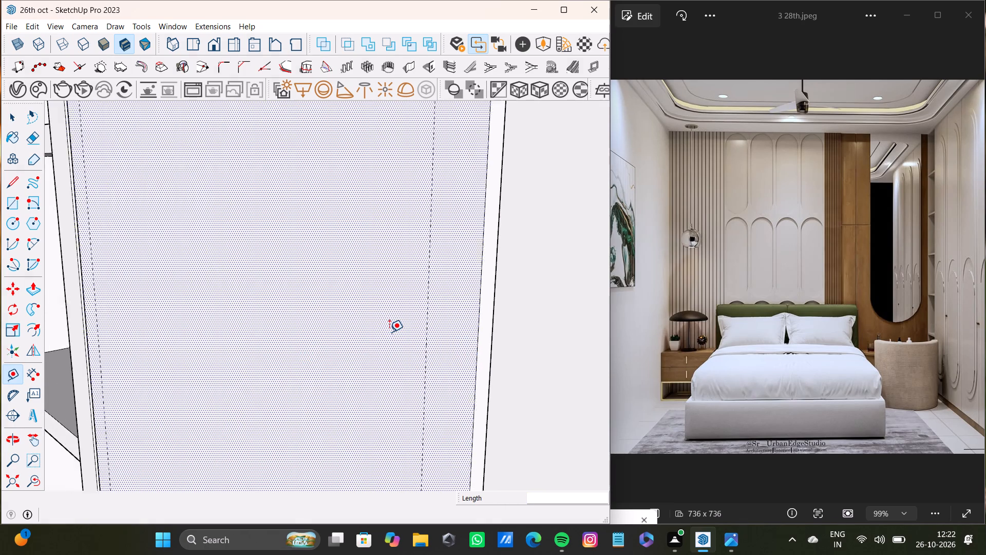
scroll(389, 332, down, 20)
scroll(389, 332, down, 6)
shift+middle_drag(409, 329, 422, 346)
scroll(408, 337, up, 3)
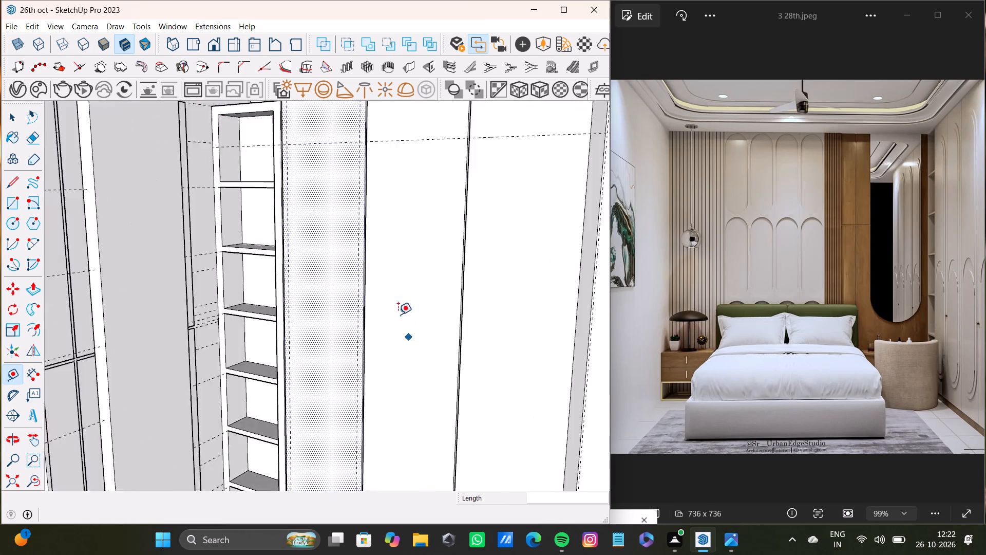
scroll(398, 314, up, 15)
click(342, 355)
text(2")
key(Return)
Place a vertical guide 2" inside the middle wardrobe panel's opposite edge, beside the third panel.
scroll(365, 365, down, 9)
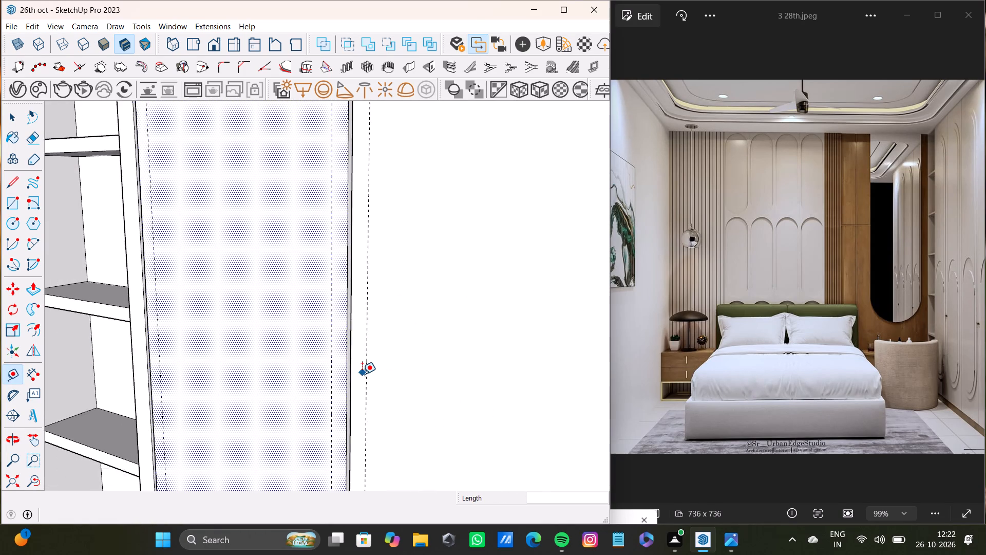
shift+scroll(362, 374, down, 7)
shift+middle_drag(385, 410, 442, 398)
scroll(497, 387, up, 8)
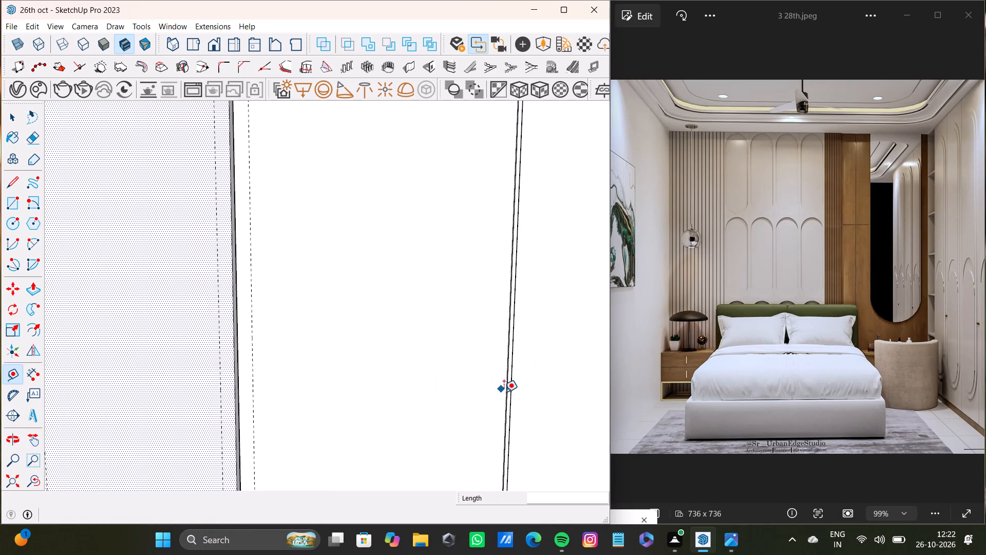
drag(507, 392, 496, 393)
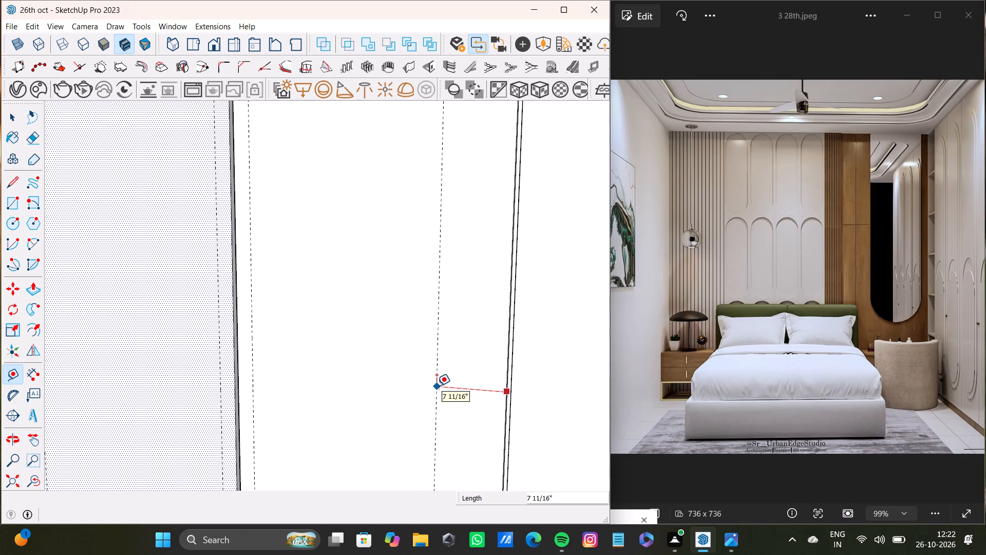
text(2")
key(Return)
Place a vertical guide 2" inside the third wardrobe panel's edge that adjoins the middle panel.
scroll(437, 386, down, 9)
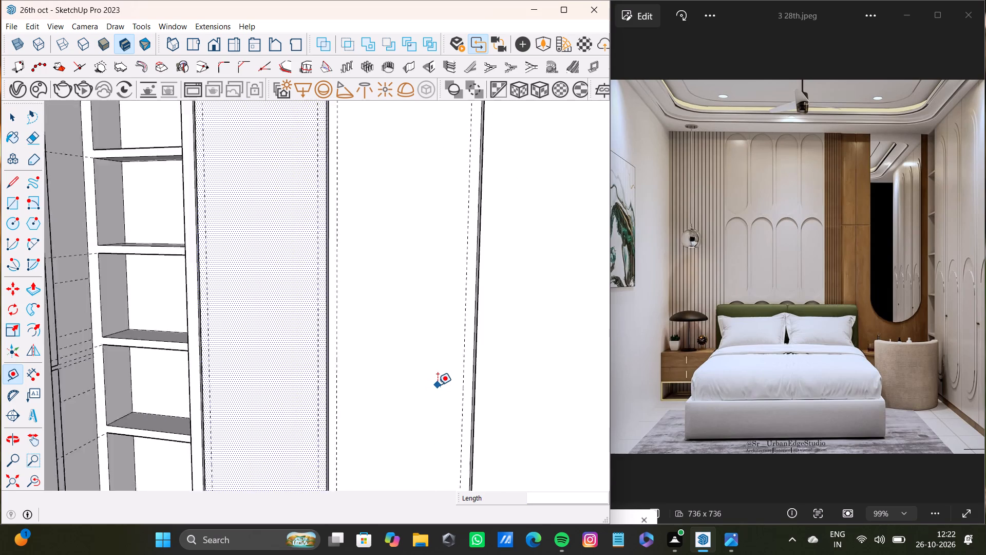
shift+middle_drag(441, 388, 422, 388)
scroll(472, 364, up, 7)
drag(439, 379, 447, 379)
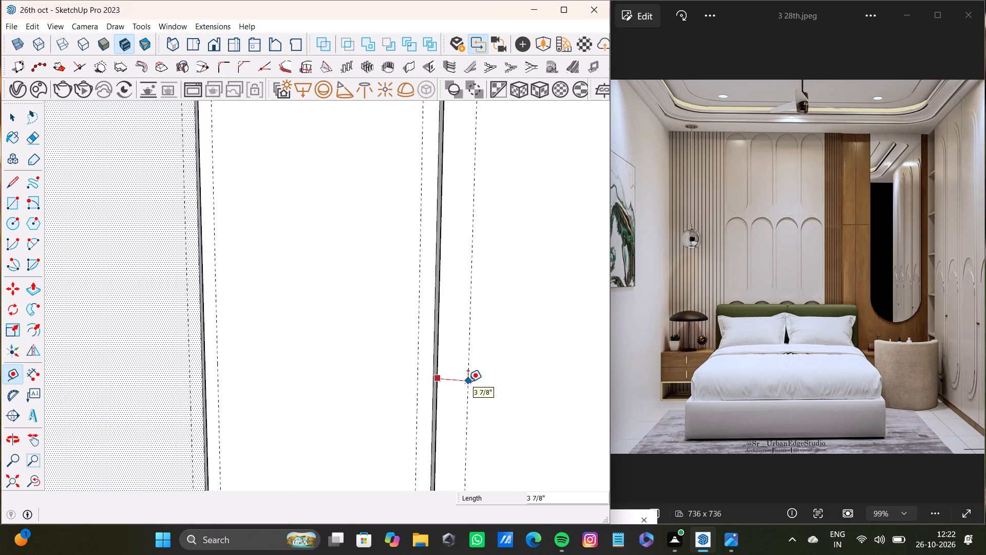
text(2")
key(Return)
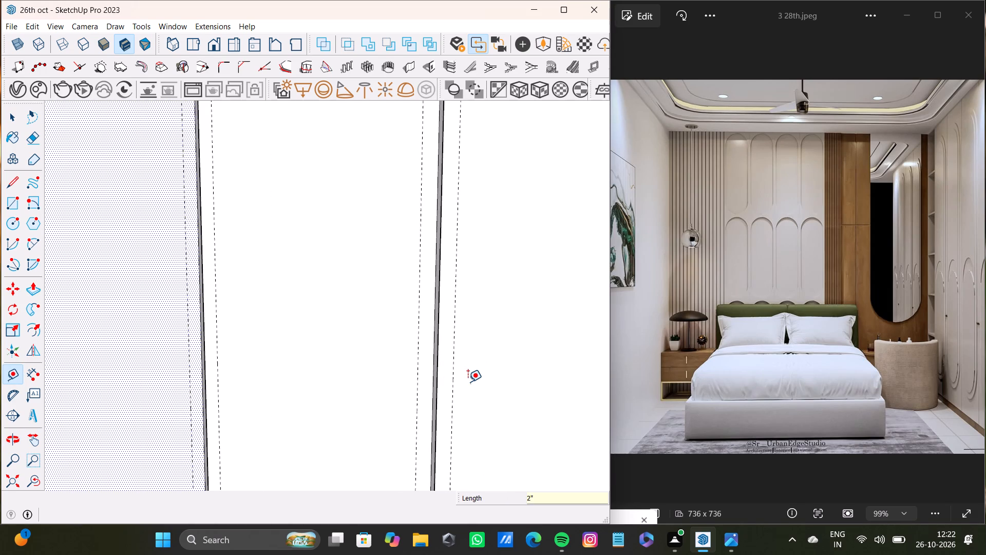
Place a vertical guide 2" inside the outer edge of the third wardrobe panel.
scroll(468, 382, down, 7)
shift+middle_drag(468, 382, 382, 368)
scroll(495, 375, up, 7)
click(509, 371)
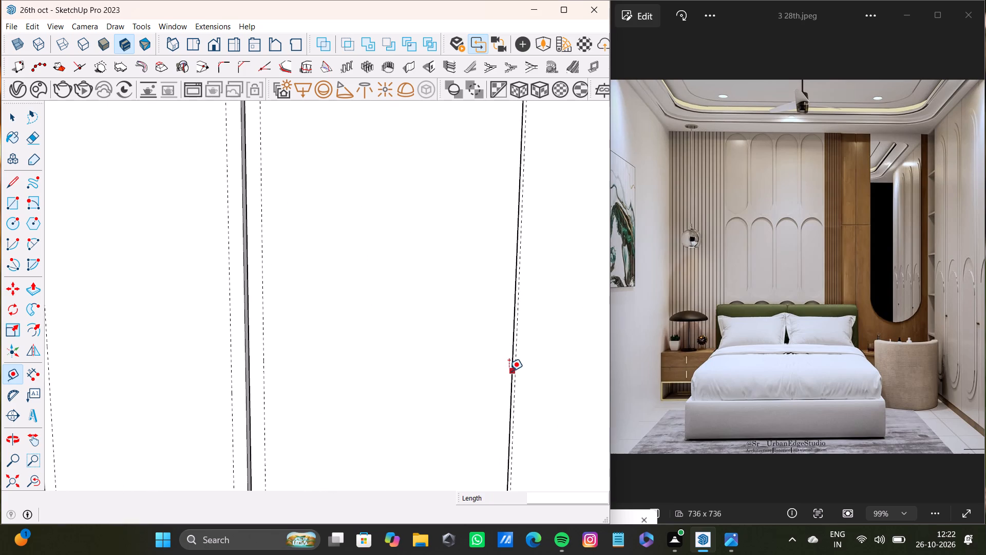
text(2")
key(Return)
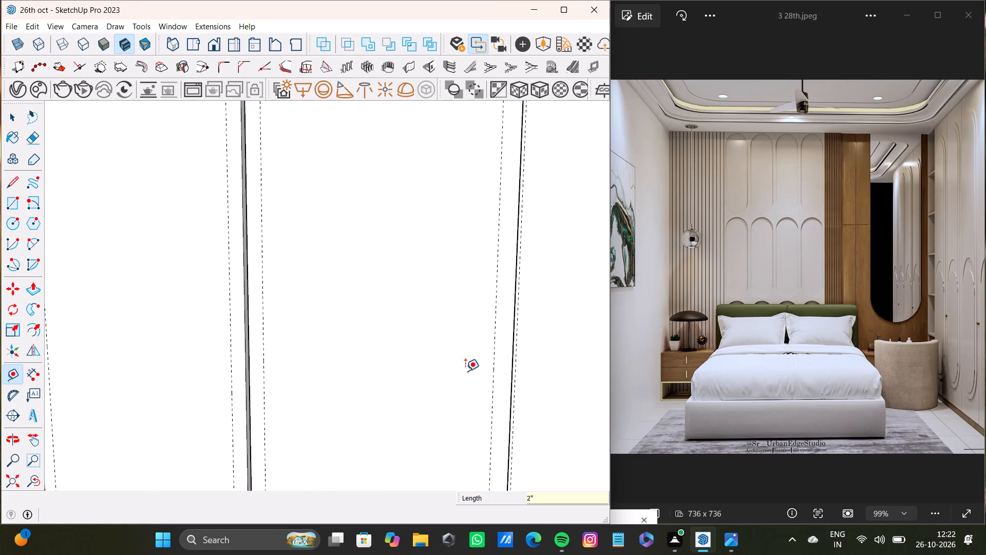
key(space)
Draw a 15' 7 1/16" by 2' 4 1/8" rectangle between the guide intersections on the wardrobe panel beside the recess.
scroll(465, 371, down, 13)
middle_drag(394, 342, 411, 331)
middle_drag(411, 331, 404, 331)
scroll(262, 253, down, 2)
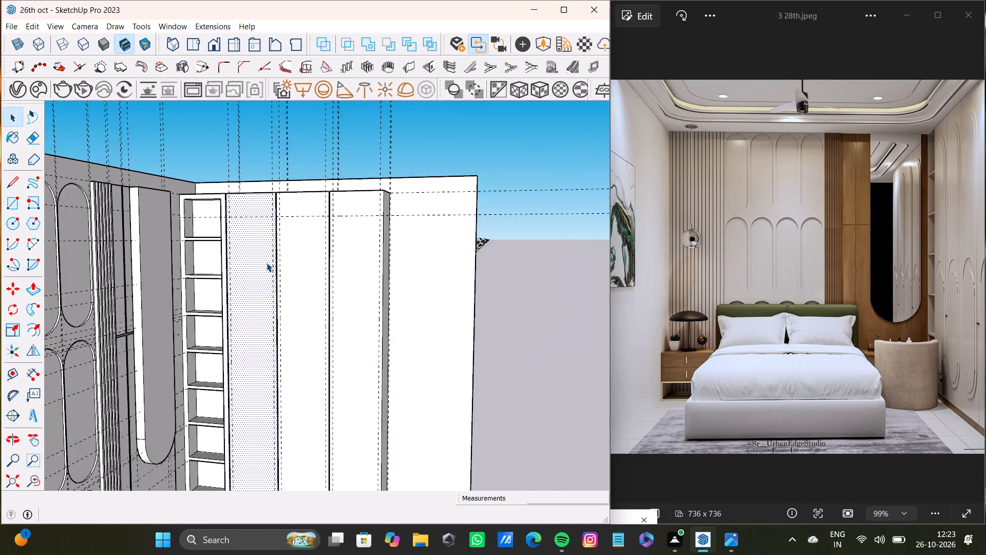
scroll(267, 263, down, 5)
shift+middle_drag(269, 264, 290, 226)
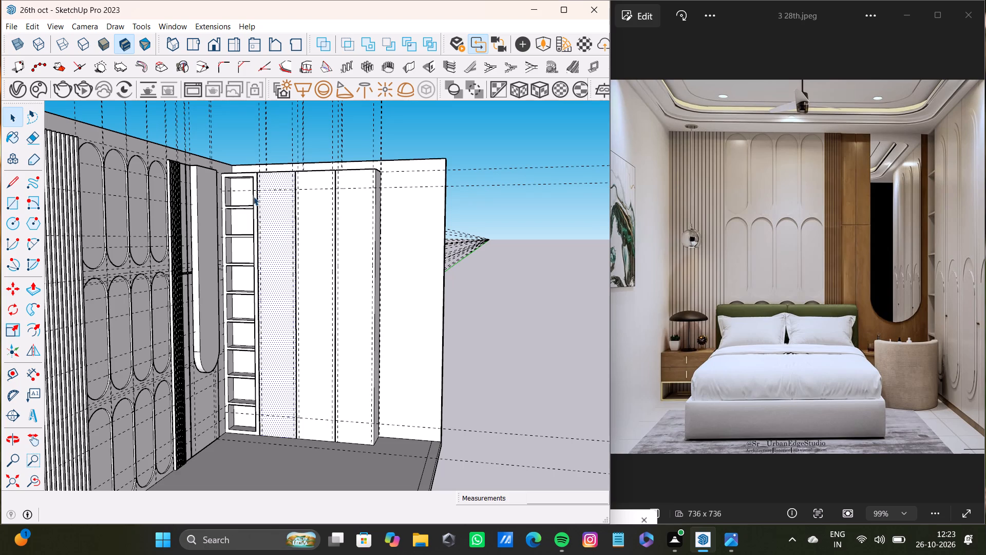
key(r)
scroll(252, 194, up, 8)
middle_drag(323, 213, 340, 211)
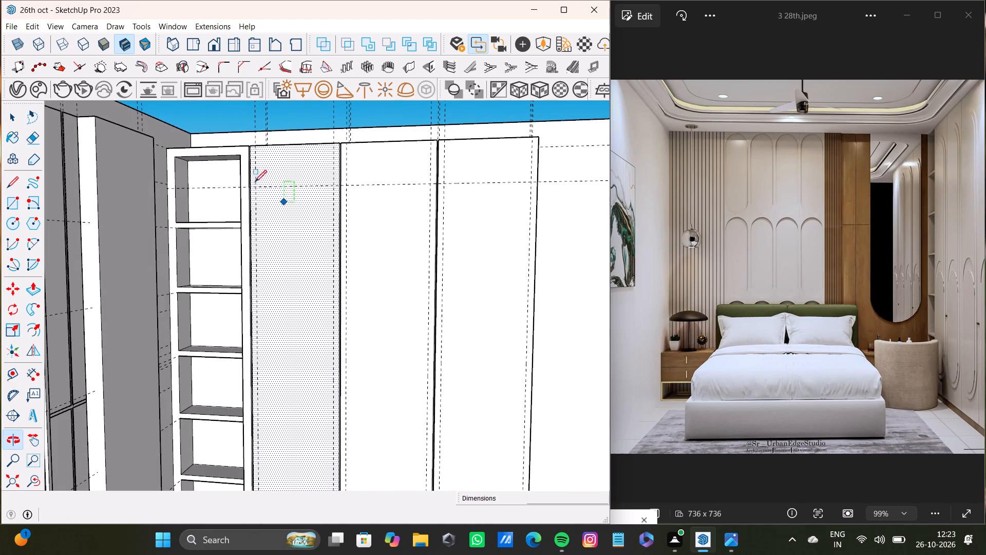
click(257, 190)
scroll(323, 355, down, 9)
middle_drag(321, 384, 311, 215)
shift+scroll(311, 215, down, 1)
scroll(295, 366, up, 2)
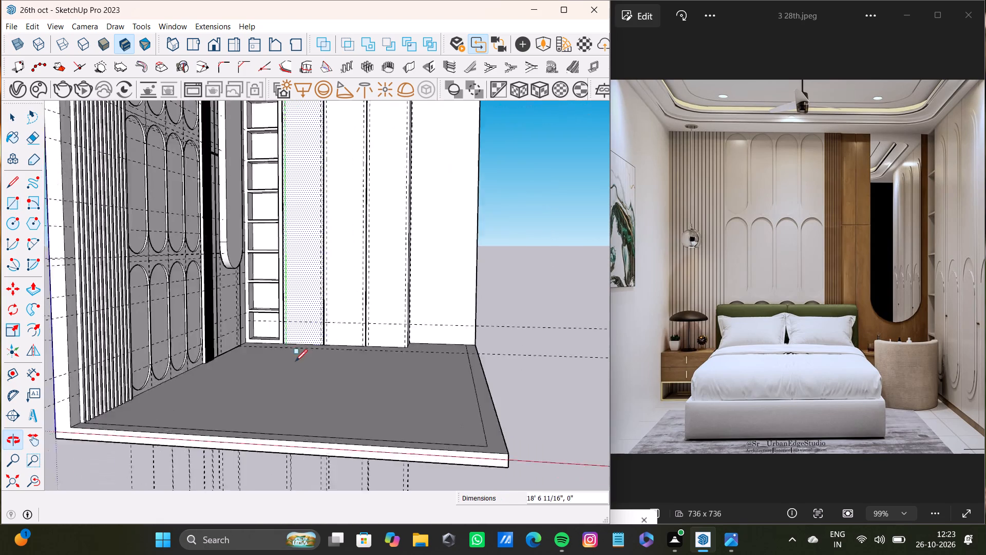
scroll(295, 361, up, 9)
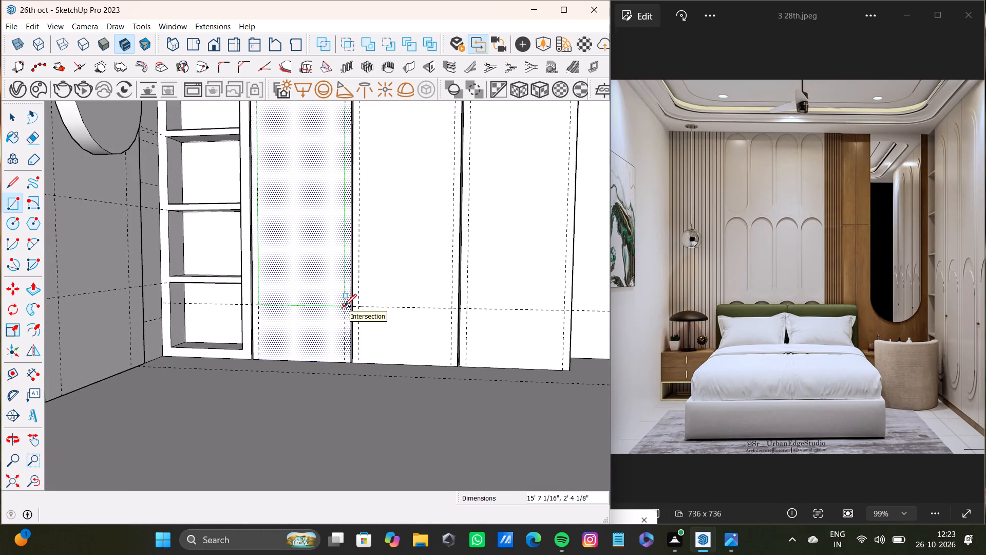
click(345, 306)
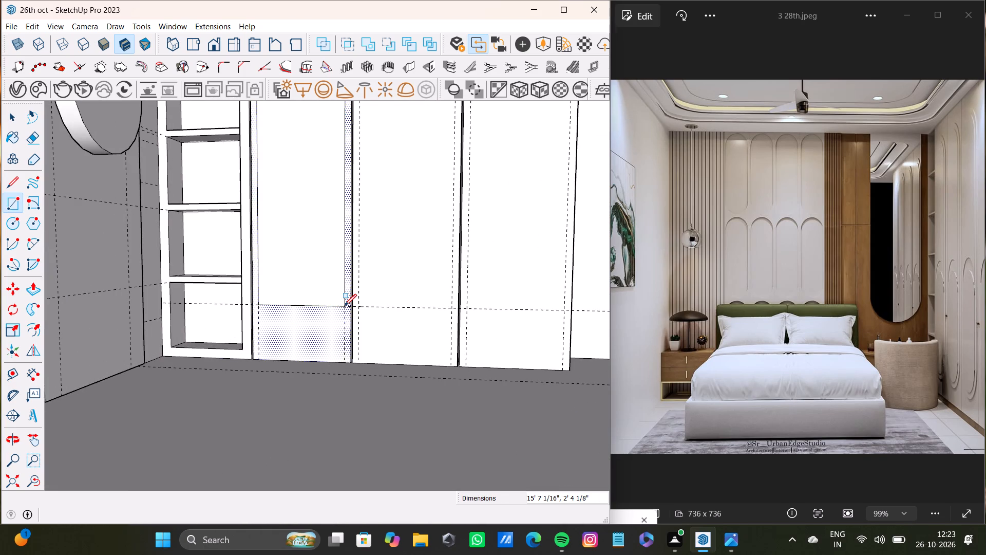
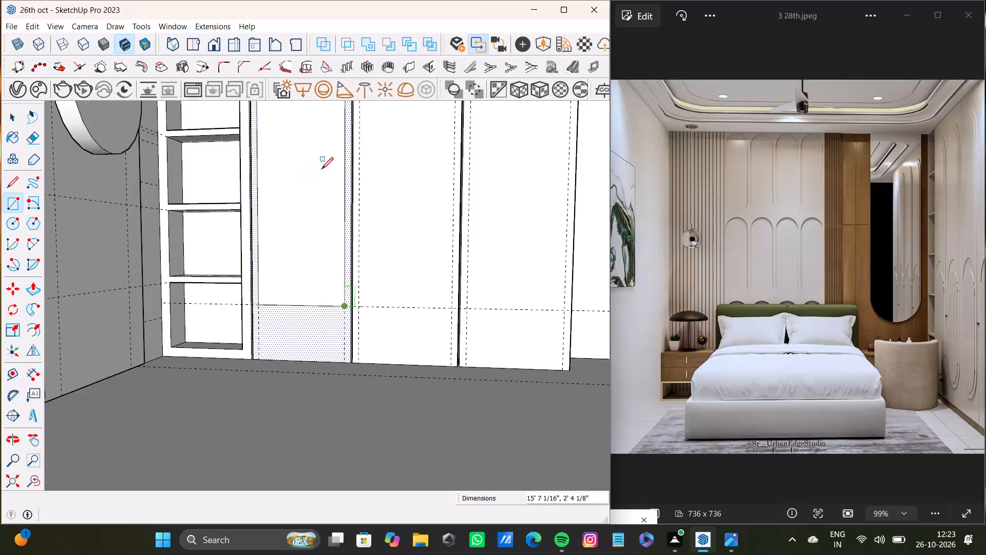
Draw a tall rectangle between the guide intersections on the middle wardrobe panel, level with the one on the first panel.
shift+middle_drag(334, 129, 323, 178)
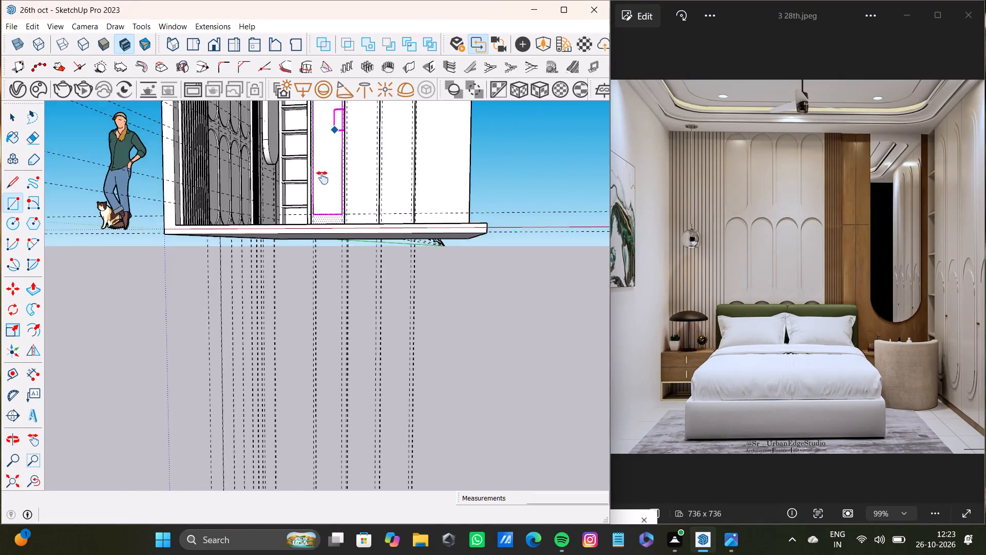
shift+middle_drag(323, 178, 290, 336)
scroll(311, 227, up, 13)
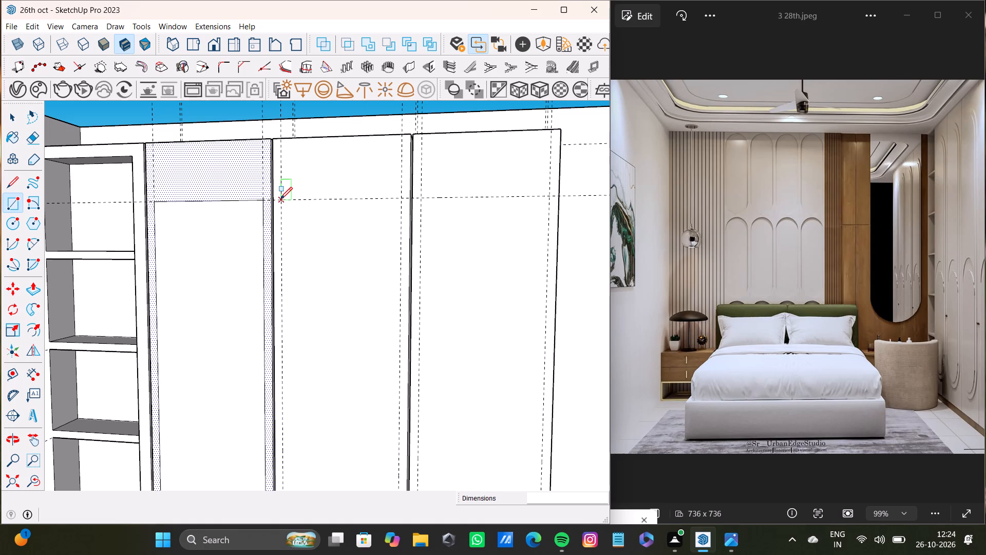
scroll(224, 182, up, 6)
click(304, 205)
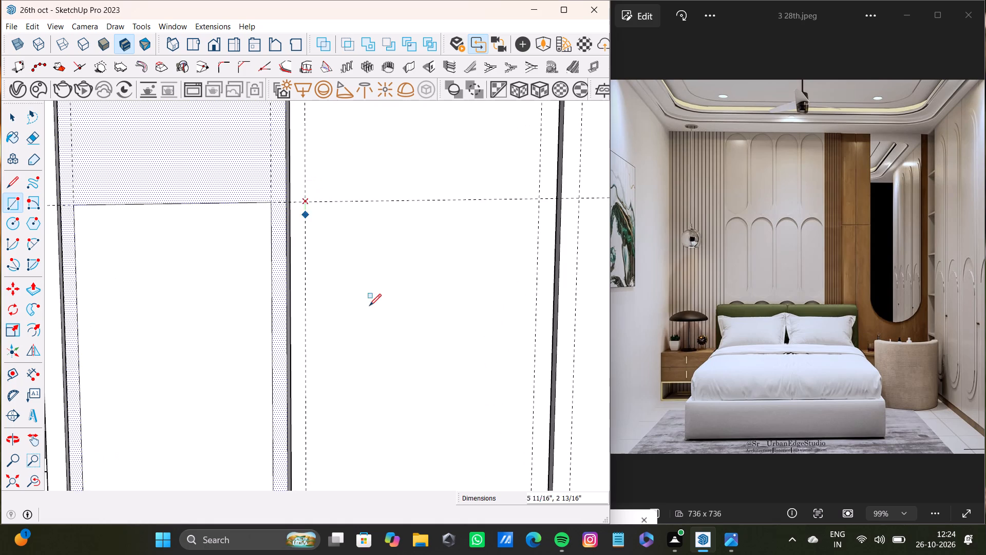
scroll(371, 324, down, 14)
middle_drag(422, 384, 414, 249)
scroll(442, 404, down, 4)
shift+middle_drag(438, 391, 410, 262)
scroll(417, 403, up, 7)
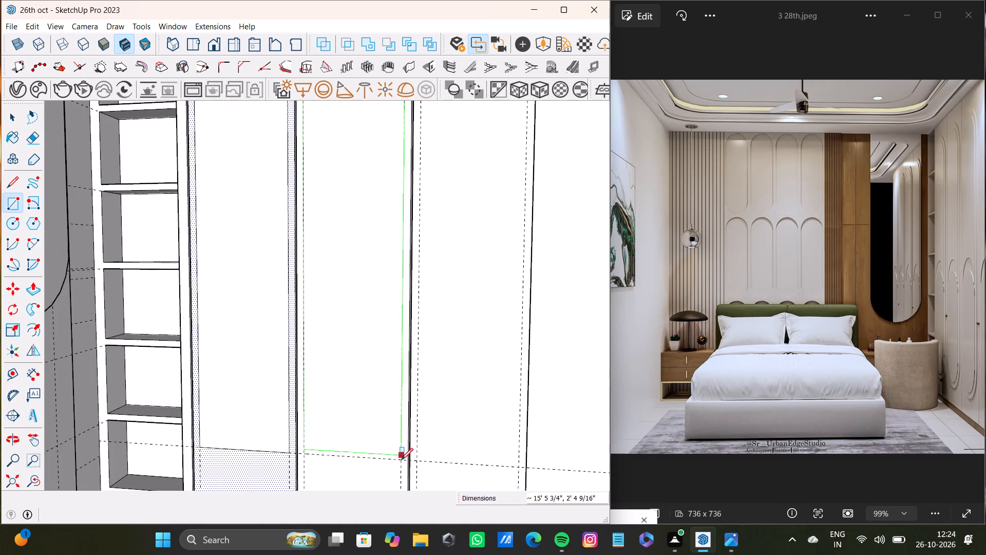
click(400, 461)
Draw a matching tall rectangle between the guide intersections on the third wardrobe panel.
scroll(363, 363, down, 9)
shift+middle_drag(343, 306, 325, 408)
scroll(345, 231, up, 7)
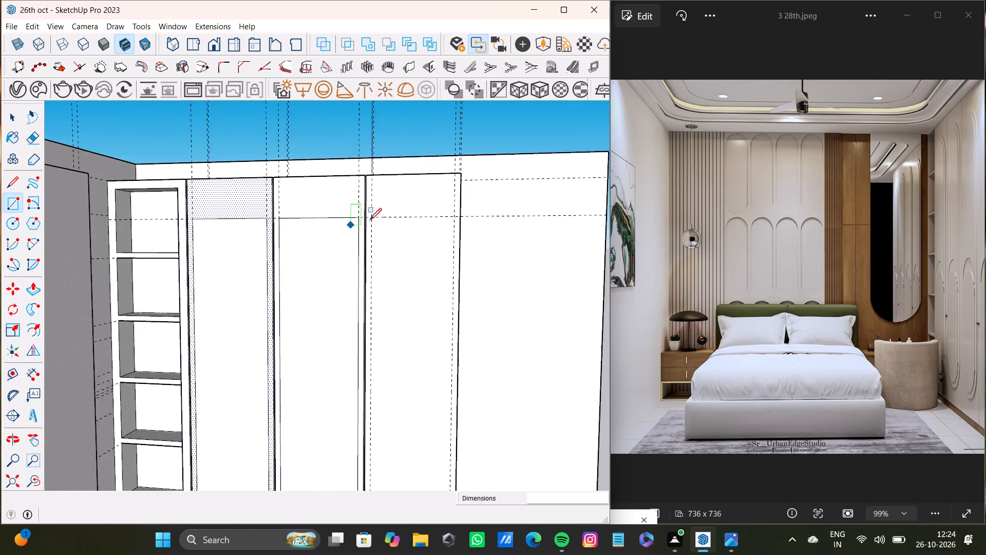
scroll(370, 220, up, 4)
click(376, 218)
scroll(434, 298, down, 11)
shift+middle_drag(462, 333, 409, 220)
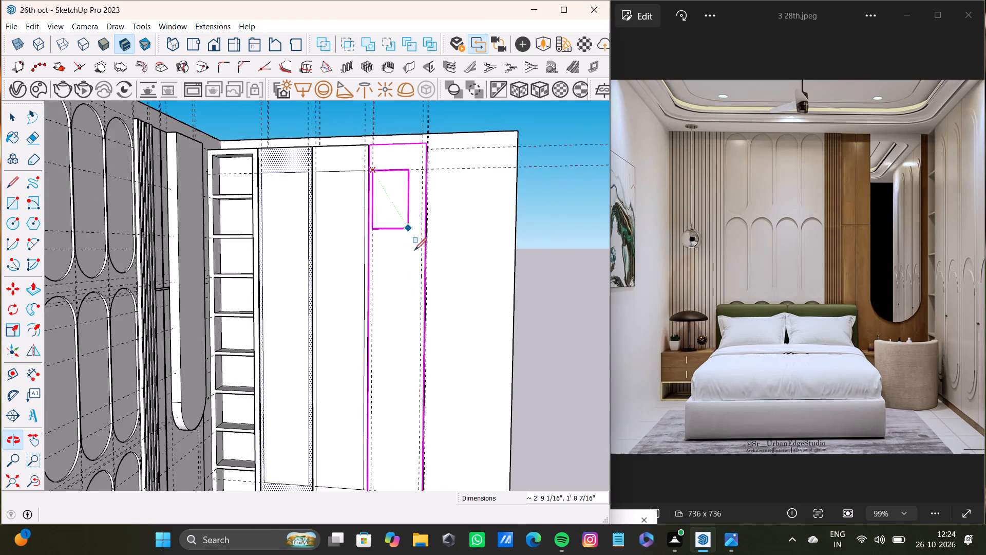
scroll(415, 256, down, 8)
scroll(425, 274, up, 1)
shift+middle_drag(425, 269, 407, 188)
scroll(424, 306, down, 2)
scroll(415, 283, up, 10)
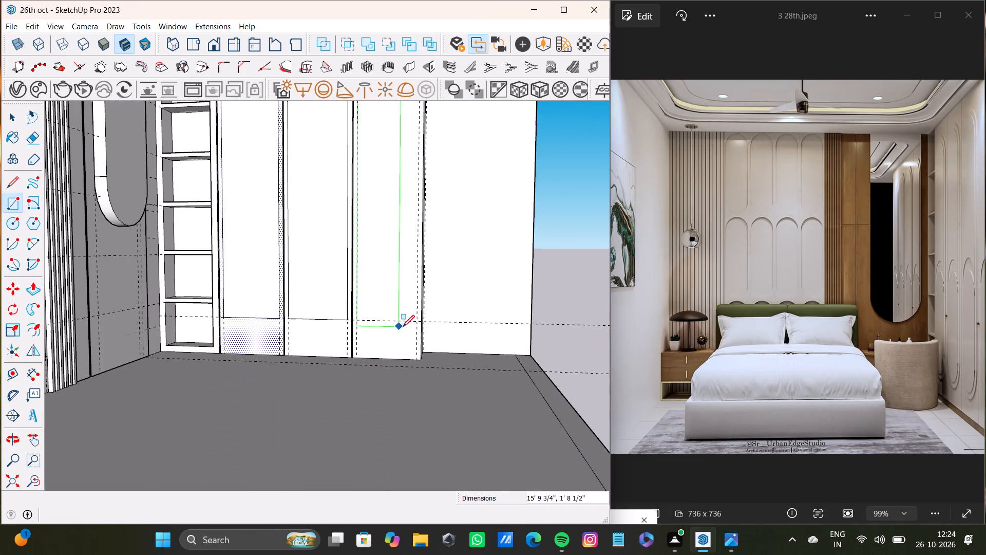
click(419, 321)
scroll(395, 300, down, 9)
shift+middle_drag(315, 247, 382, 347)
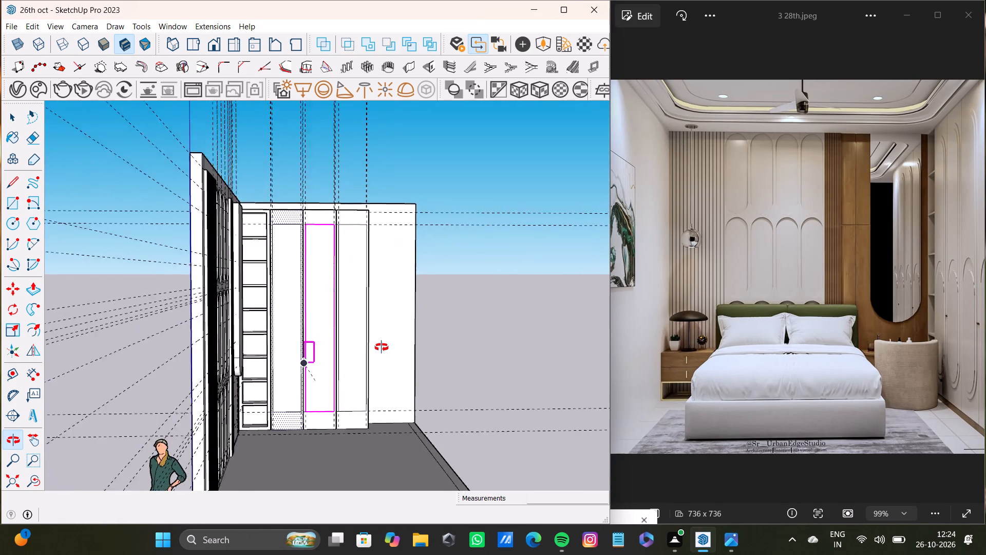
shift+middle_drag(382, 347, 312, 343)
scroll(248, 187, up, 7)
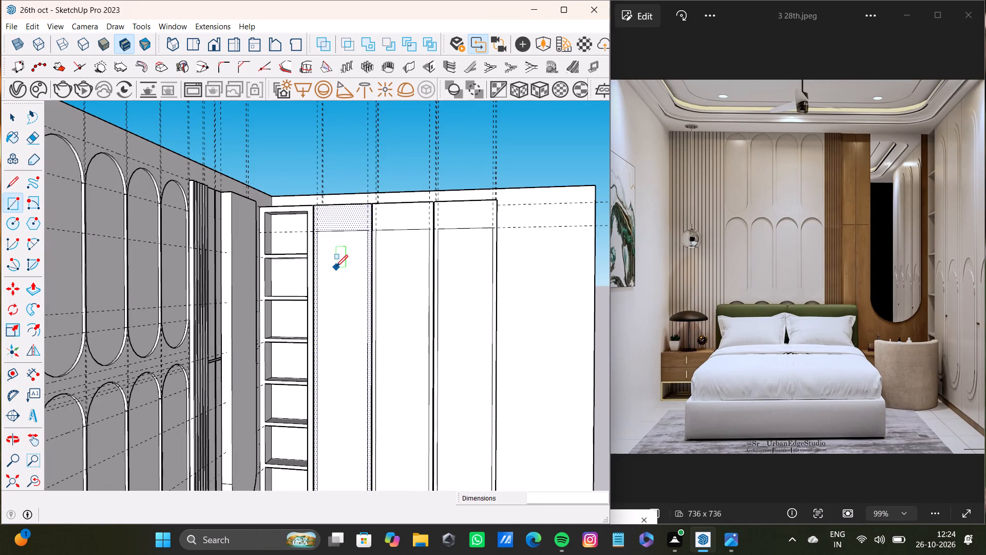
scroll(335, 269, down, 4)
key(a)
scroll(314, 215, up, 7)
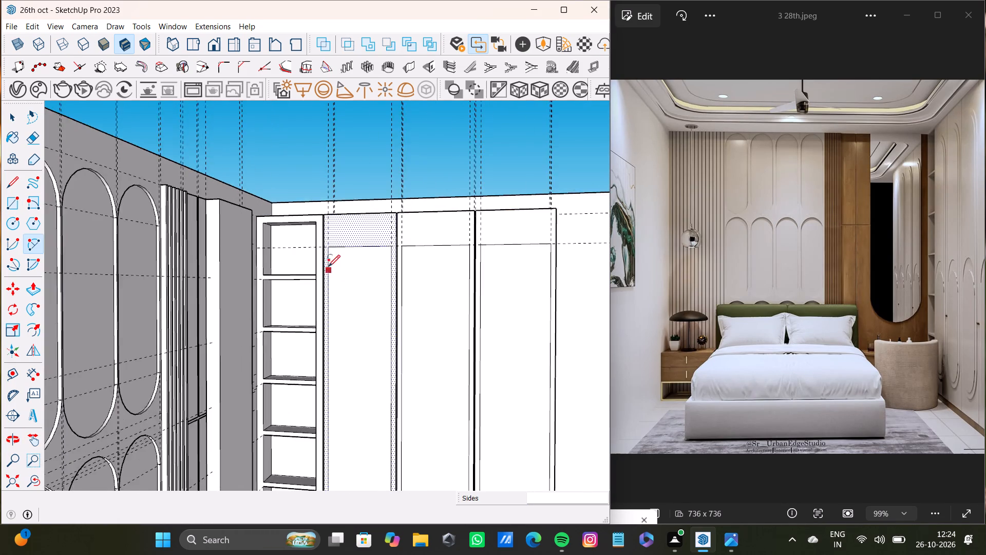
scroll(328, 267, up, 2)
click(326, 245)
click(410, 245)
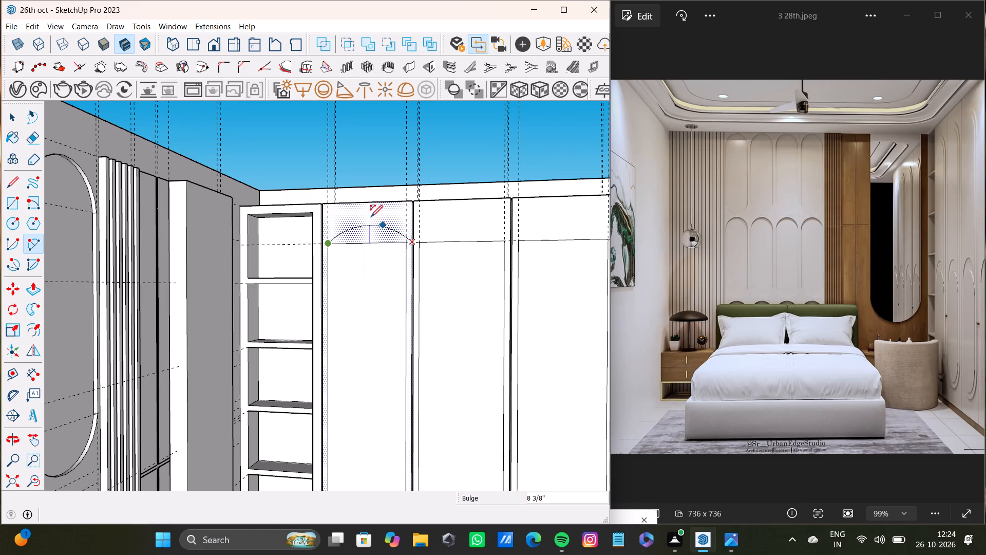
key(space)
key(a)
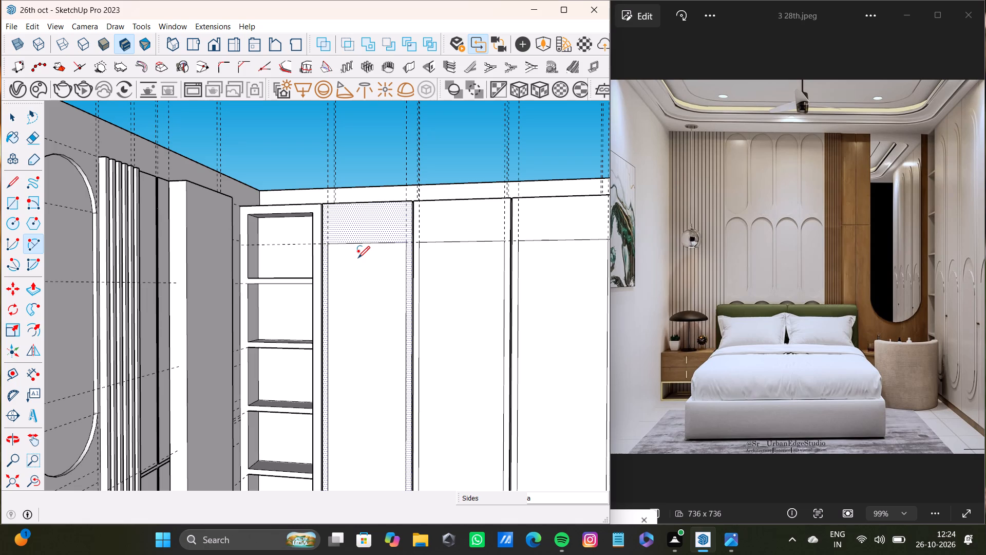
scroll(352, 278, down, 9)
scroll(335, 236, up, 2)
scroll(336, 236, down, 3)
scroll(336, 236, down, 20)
Place a horizontal guide across the wardrobe panels, below the top edge of the inset rectangles.
key(t)
scroll(357, 258, up, 9)
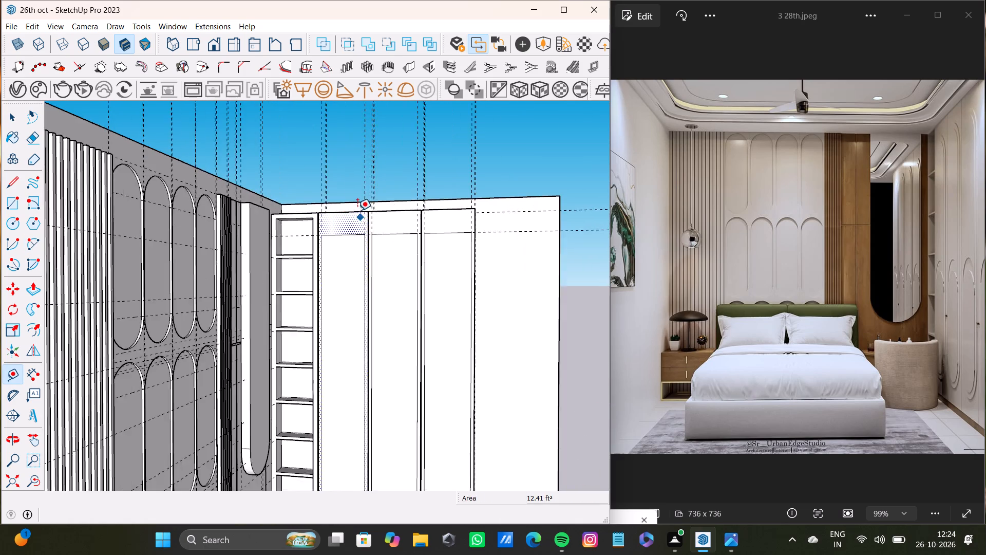
scroll(357, 211, up, 3)
click(355, 211)
click(362, 275)
Draw a 7' 9 11/16" line along the new guide, from the first panel's inset rectangle across to the third panel's.
scroll(362, 275, down, 4)
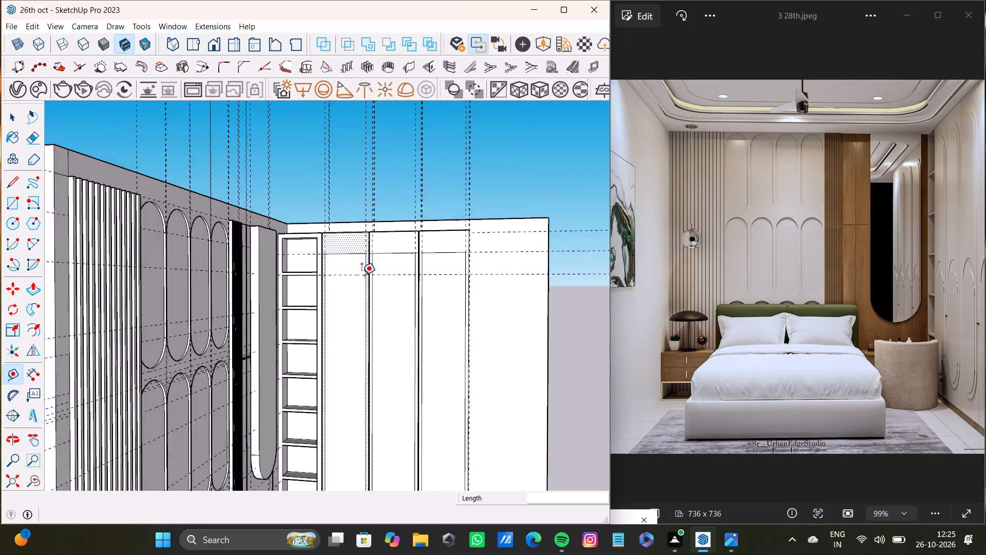
scroll(362, 275, down, 5)
middle_drag(375, 317, 321, 324)
scroll(336, 429, up, 11)
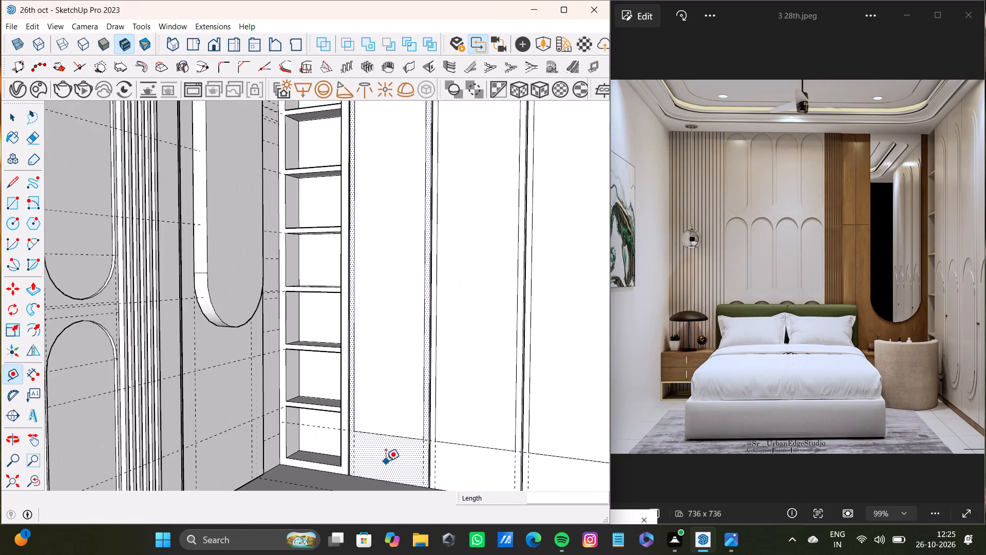
scroll(384, 427, down, 8)
scroll(382, 177, up, 13)
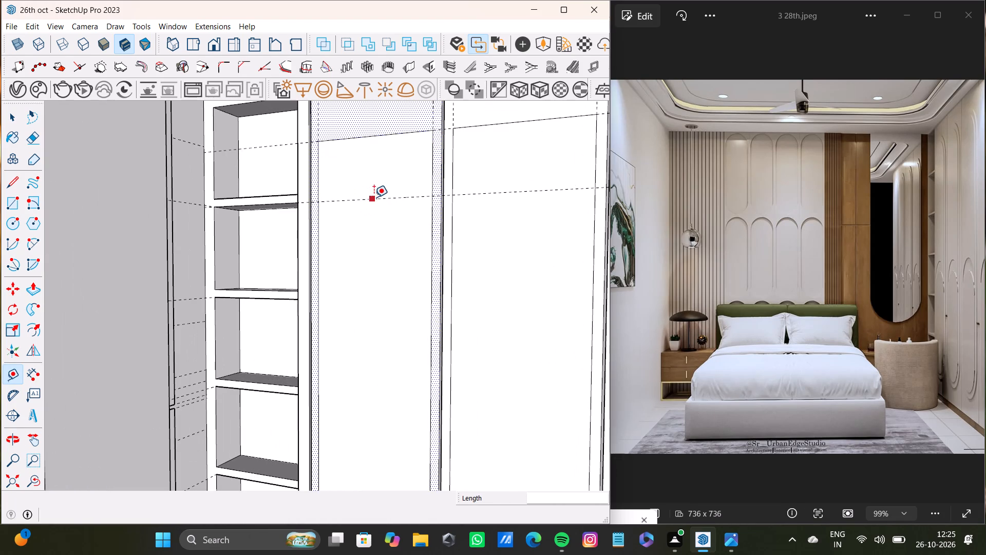
key(l)
scroll(361, 204, up, 3)
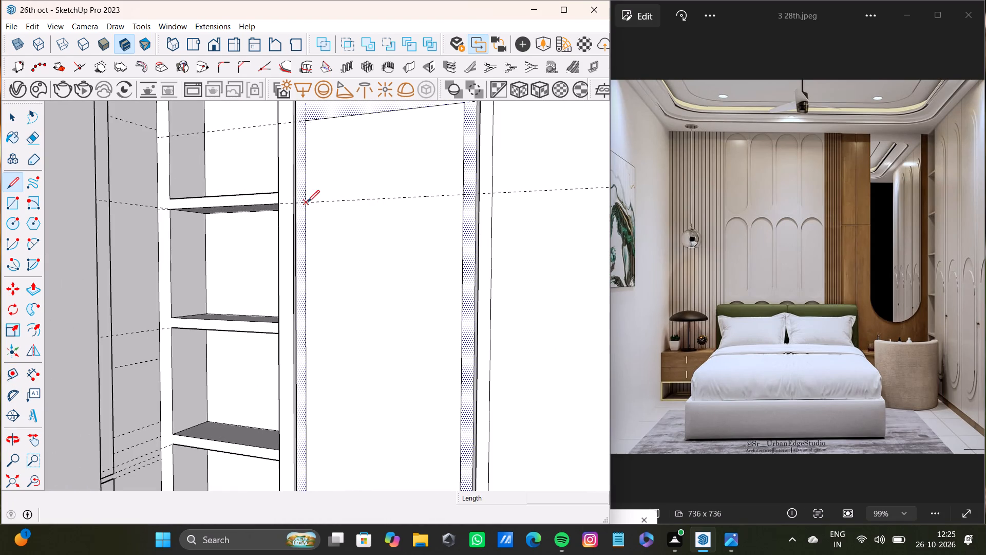
click(307, 202)
scroll(582, 254, down, 19)
shift+middle_drag(544, 218, 388, 227)
click(438, 219)
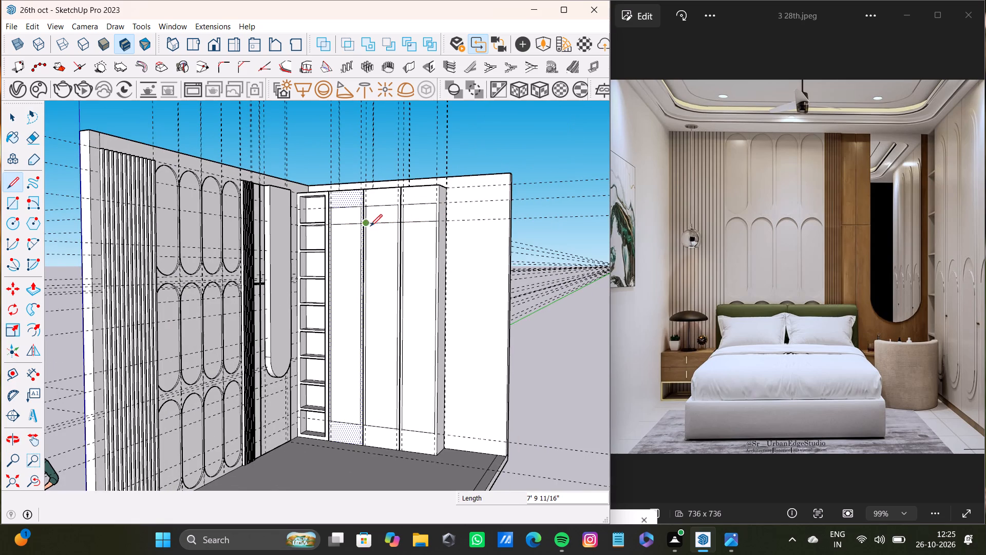
key(space)
Draw an upward arc on the line across the first panel's inset rectangle, with a bulge of about 1' 1 7/16".
key(a)
scroll(347, 221, up, 17)
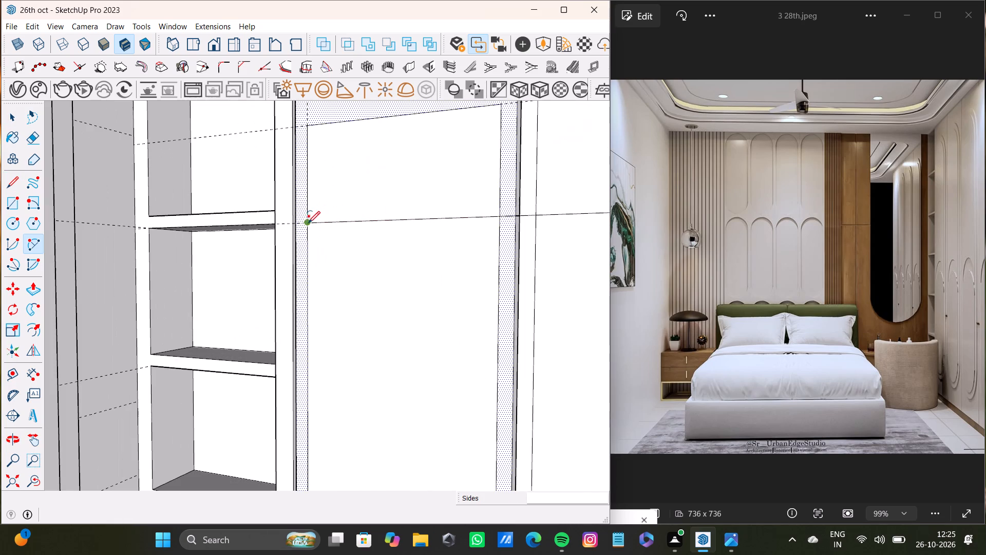
drag(306, 223, 319, 220)
click(499, 216)
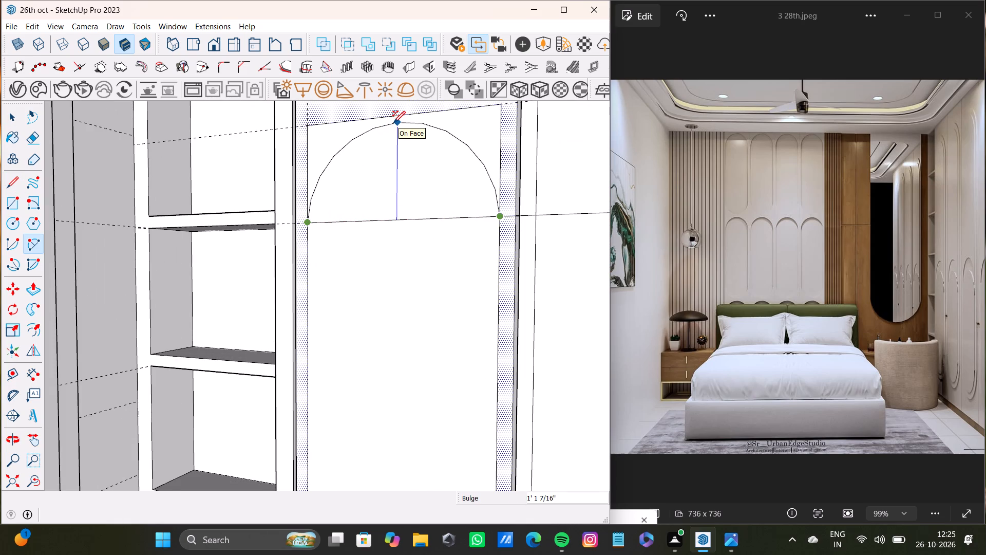
click(393, 123)
Draw an upward arc on the line across the middle panel's inset rectangle, rising to near the rectangle's top edge.
scroll(403, 145, down, 12)
shift+middle_drag(410, 167, 304, 194)
scroll(342, 199, up, 7)
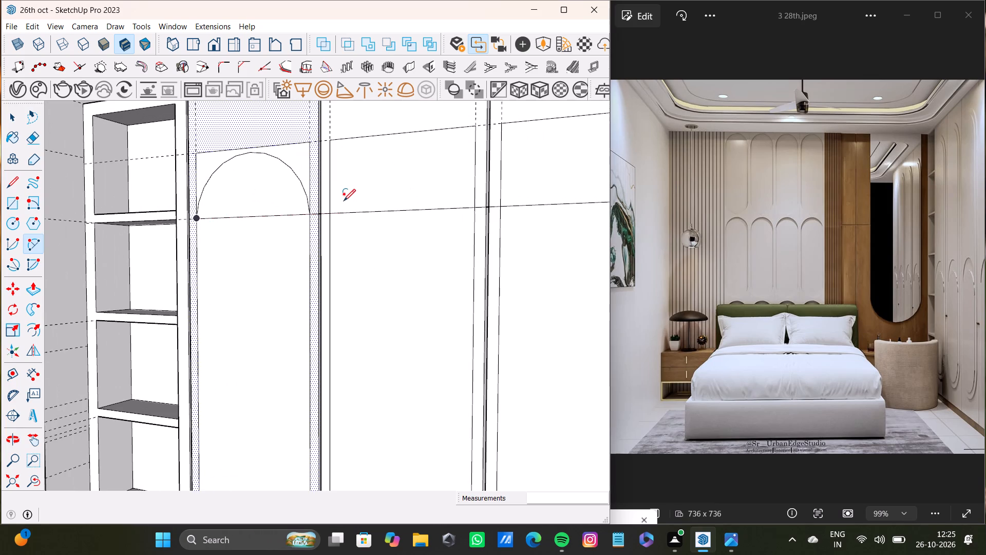
scroll(355, 208, up, 6)
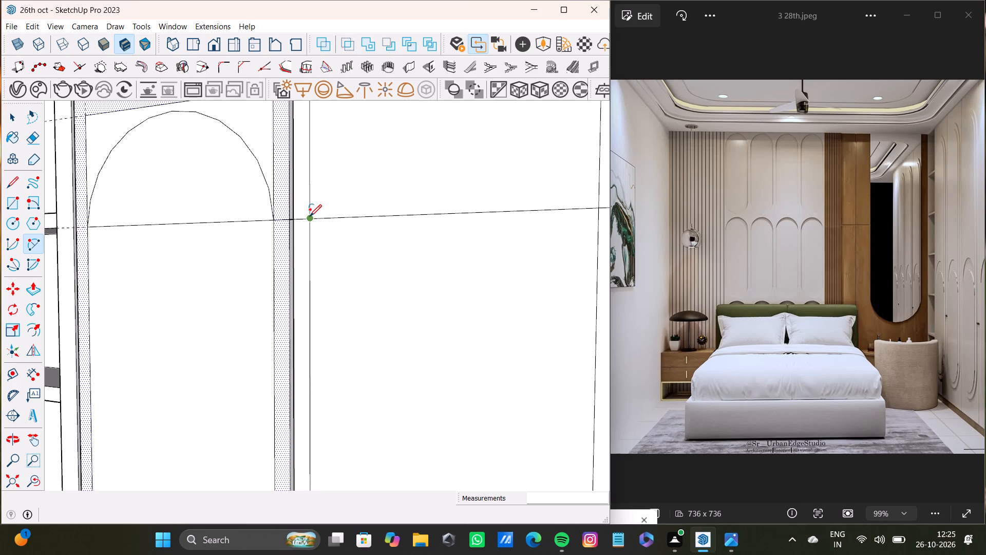
click(310, 216)
click(598, 206)
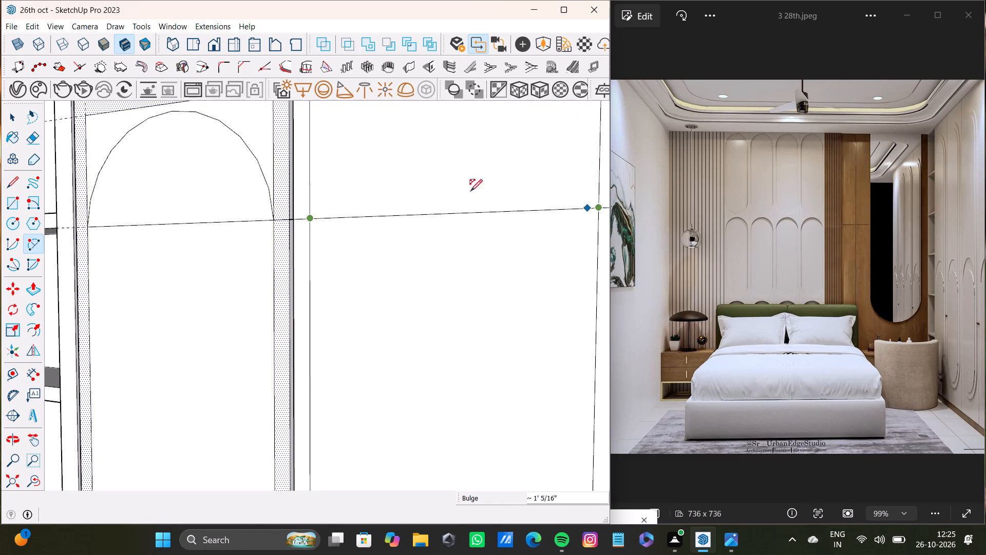
scroll(470, 191, down, 9)
middle_drag(403, 177, 344, 213)
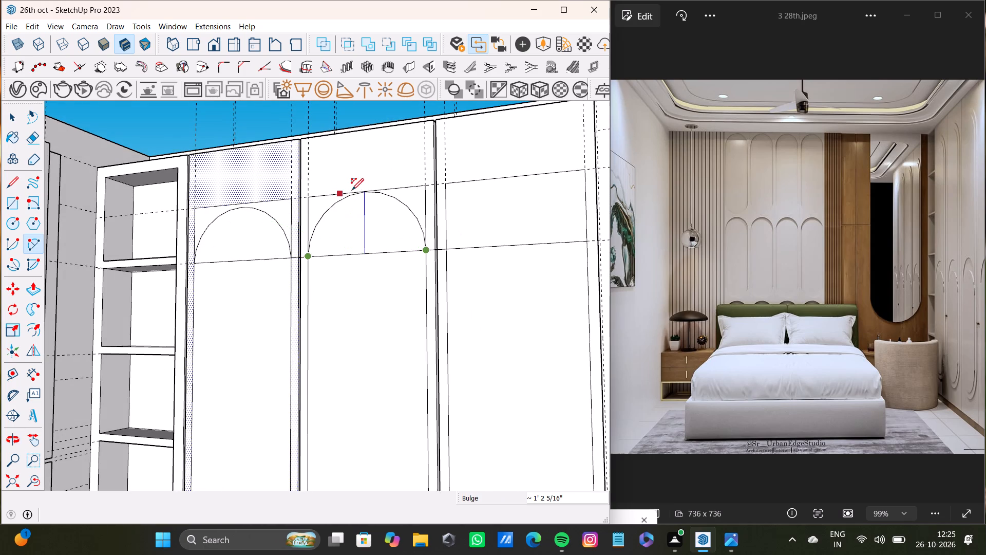
scroll(341, 212, up, 4)
middle_drag(354, 211, 400, 208)
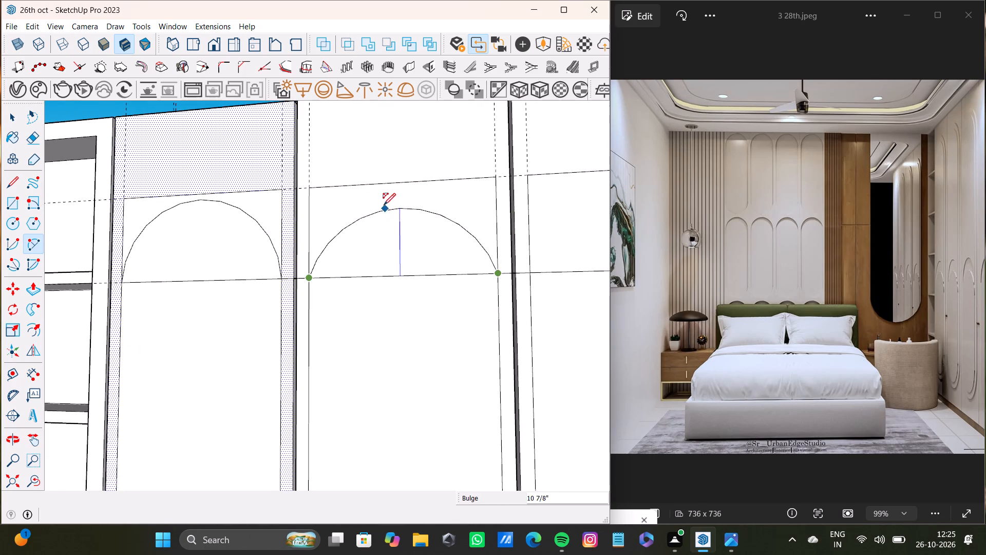
click(378, 190)
Draw an upward arc on the line across the third panel's inset rectangle, with a bulge of about 1' 13/16".
scroll(400, 227, down, 7)
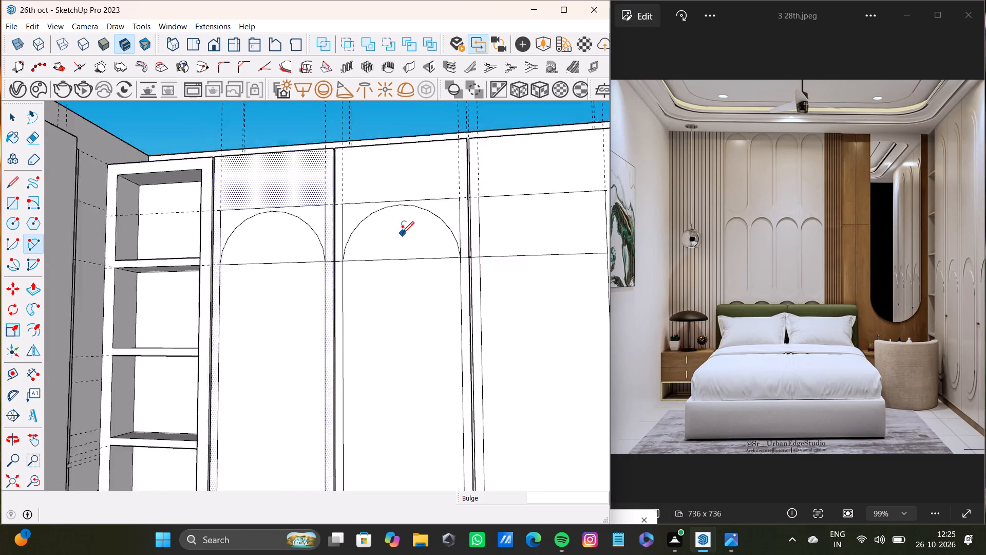
scroll(402, 233, down, 3)
shift+middle_drag(418, 238, 349, 252)
scroll(397, 239, up, 7)
drag(371, 279, 378, 277)
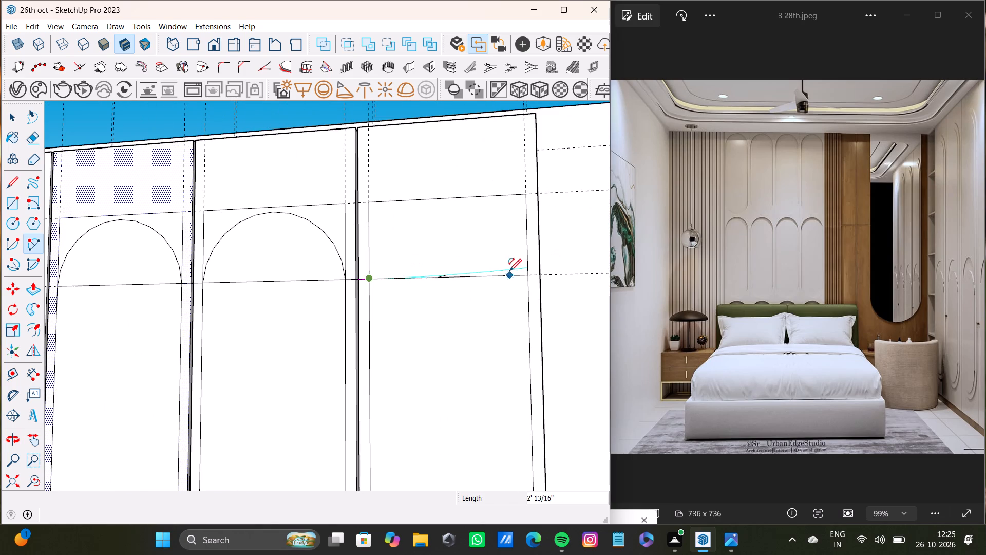
click(527, 276)
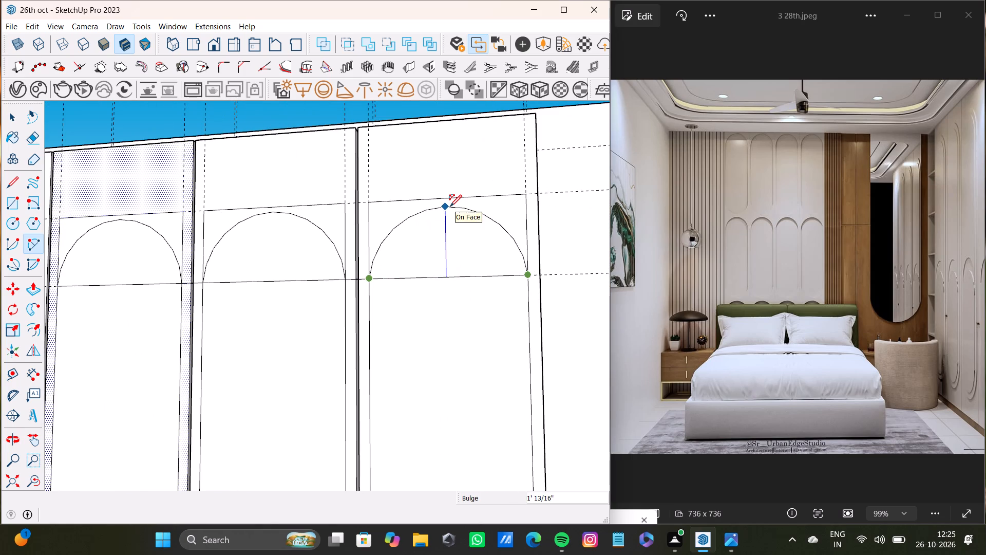
click(450, 207)
Draw a downward arc from the bottom corners of the first panel's inset rectangle, with a bulge of about 1' 3/16".
scroll(313, 298, down, 13)
shift+middle_drag(289, 405, 289, 398)
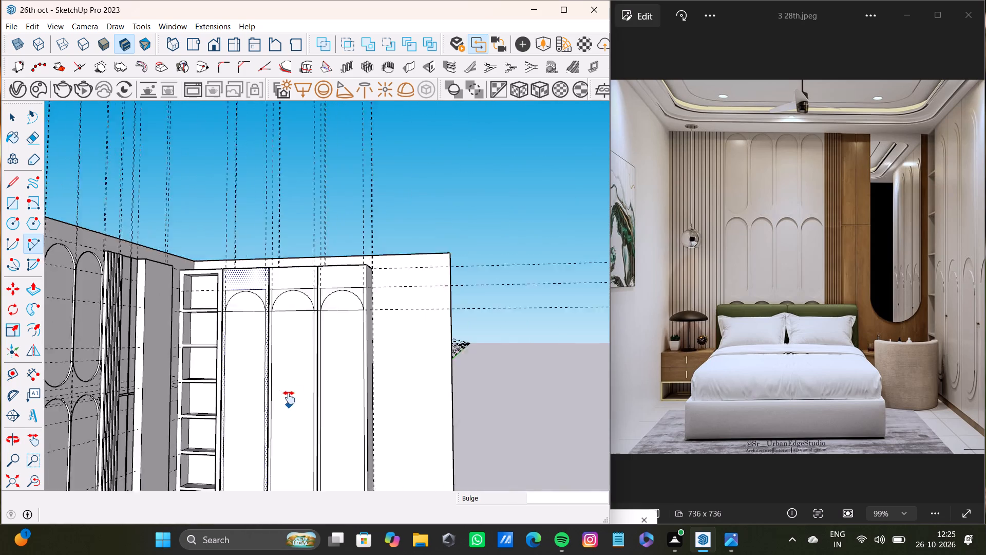
shift+middle_drag(289, 398, 287, 219)
scroll(237, 398, up, 9)
click(199, 391)
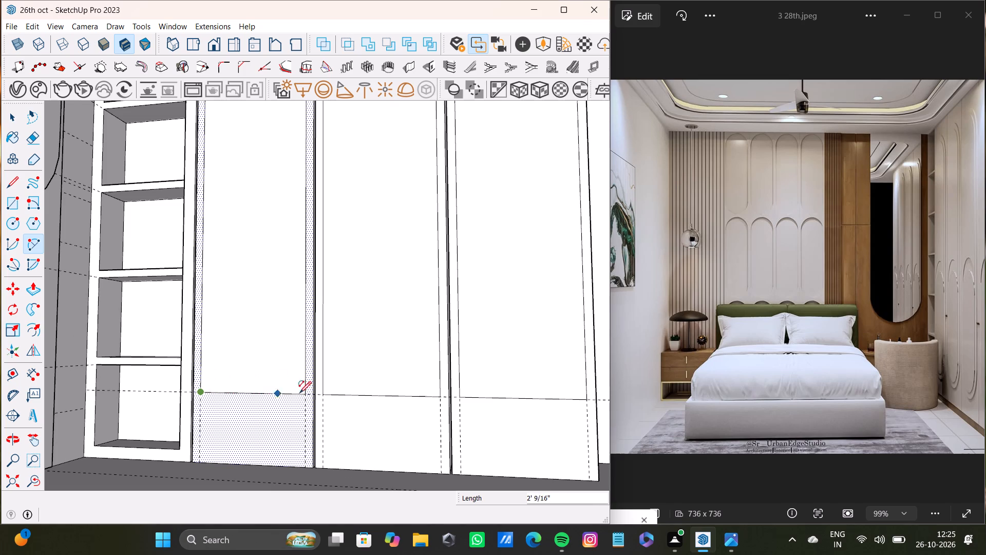
click(305, 395)
click(262, 442)
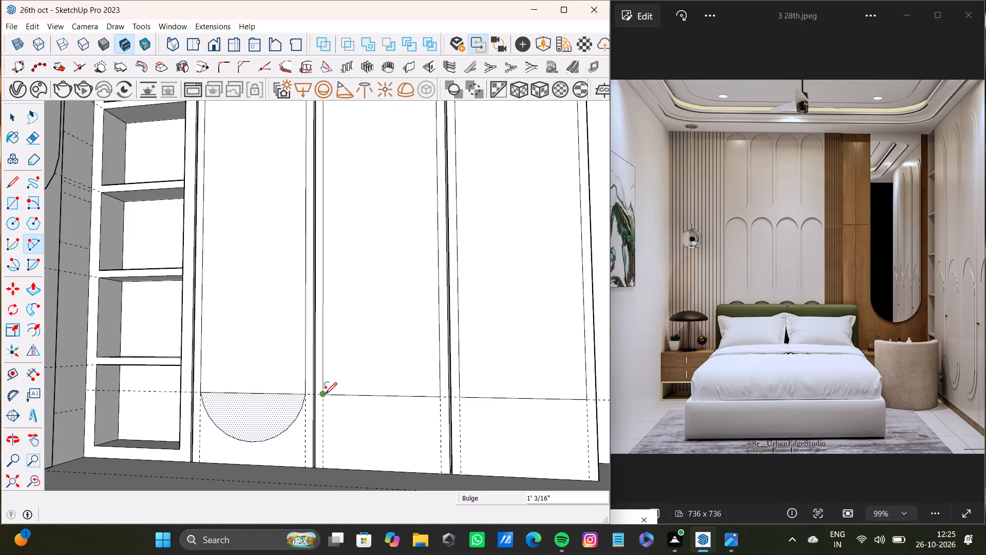
Draw a downward arc from the bottom corners of the middle panel's inset rectangle, similar in depth to the first panel's arc.
click(325, 394)
click(440, 397)
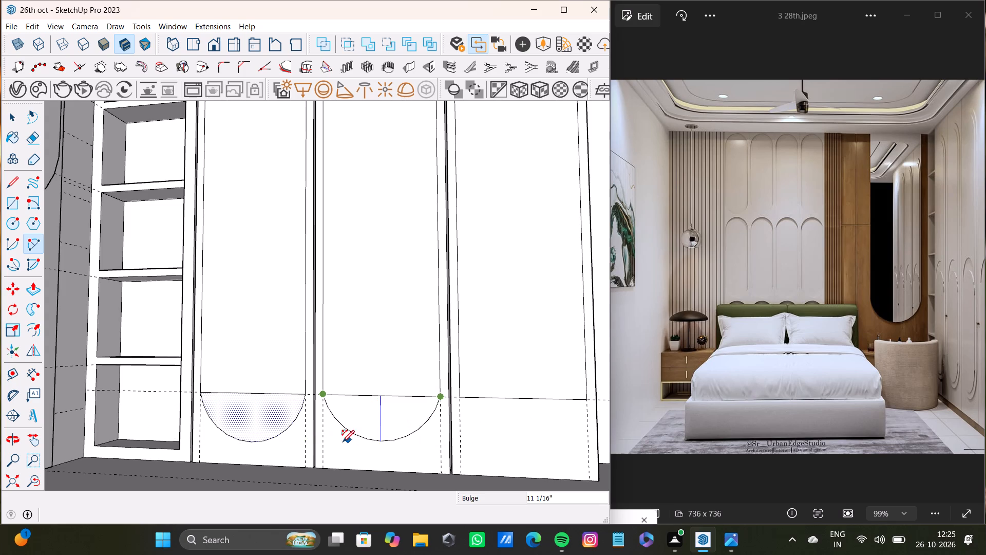
click(353, 445)
Draw a downward arc from the bottom corners of the third panel's inset rectangle, with a bulge of about 1' 1/4".
scroll(359, 442, down, 9)
shift+middle_drag(363, 437, 293, 417)
scroll(338, 406, up, 7)
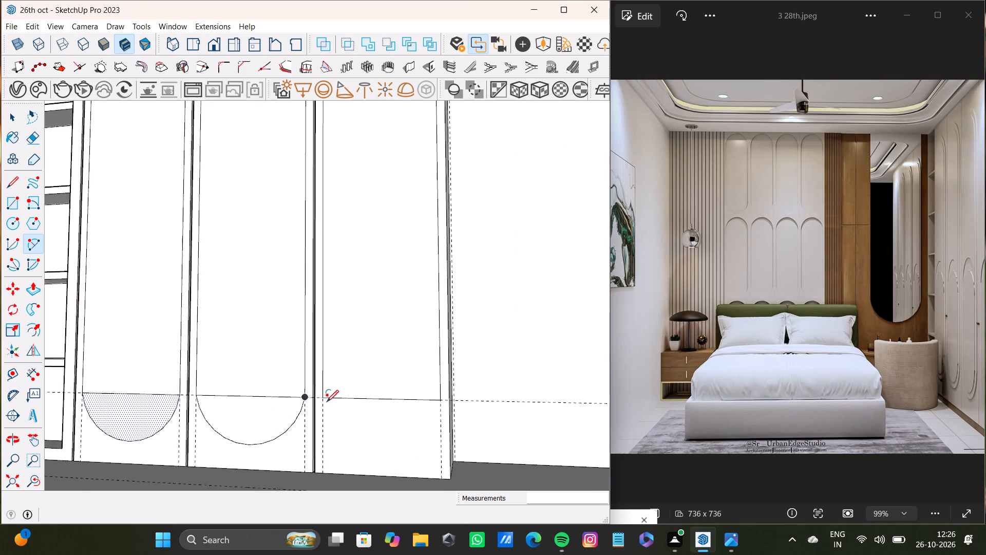
scroll(327, 402, up, 4)
click(319, 399)
click(484, 400)
scroll(343, 472, down, 3)
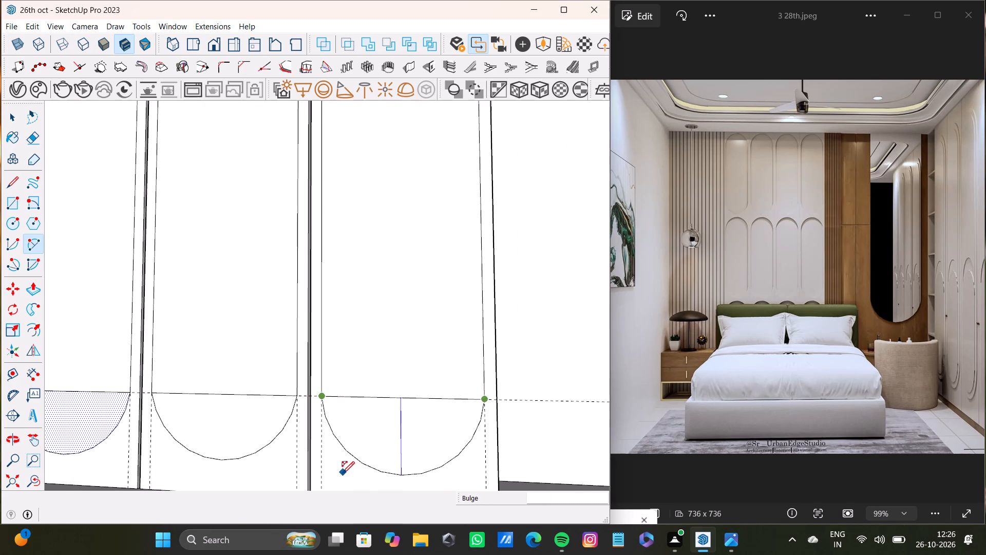
middle_drag(347, 470, 342, 467)
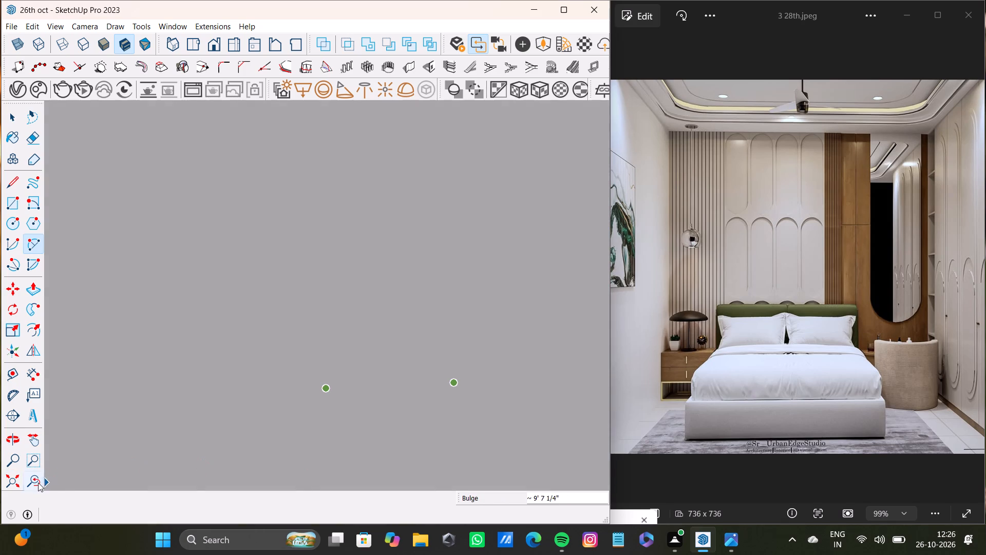
click(38, 483)
middle_drag(240, 413, 248, 470)
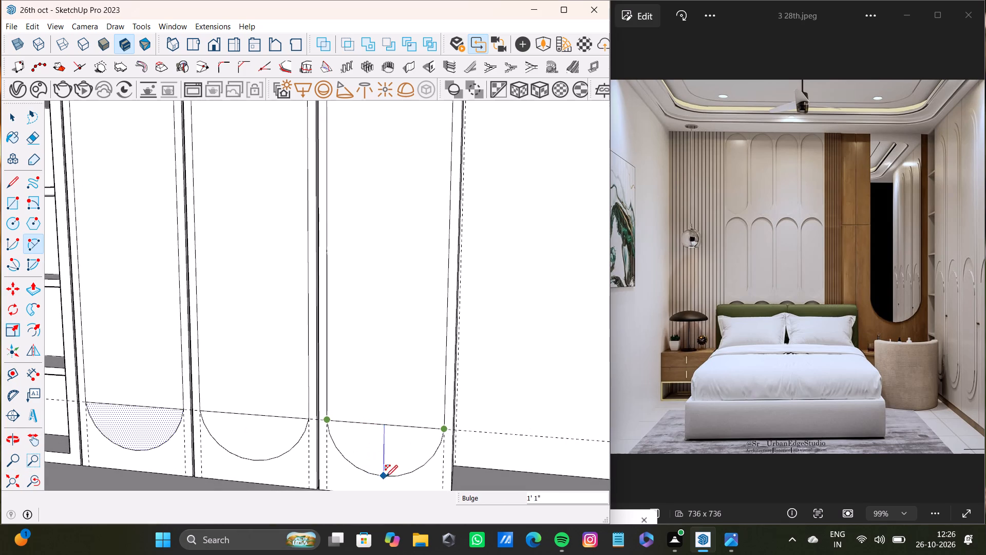
middle_drag(369, 460, 351, 428)
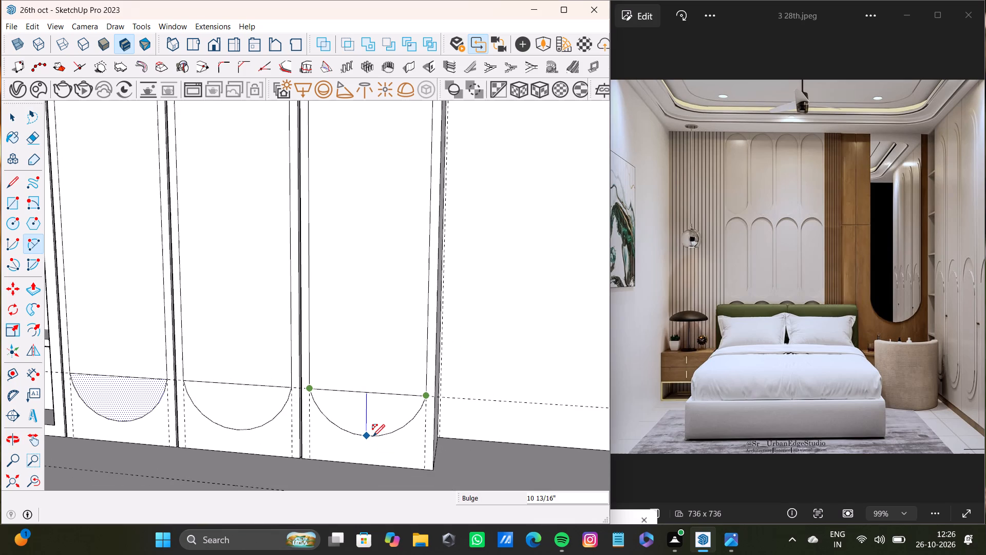
click(373, 442)
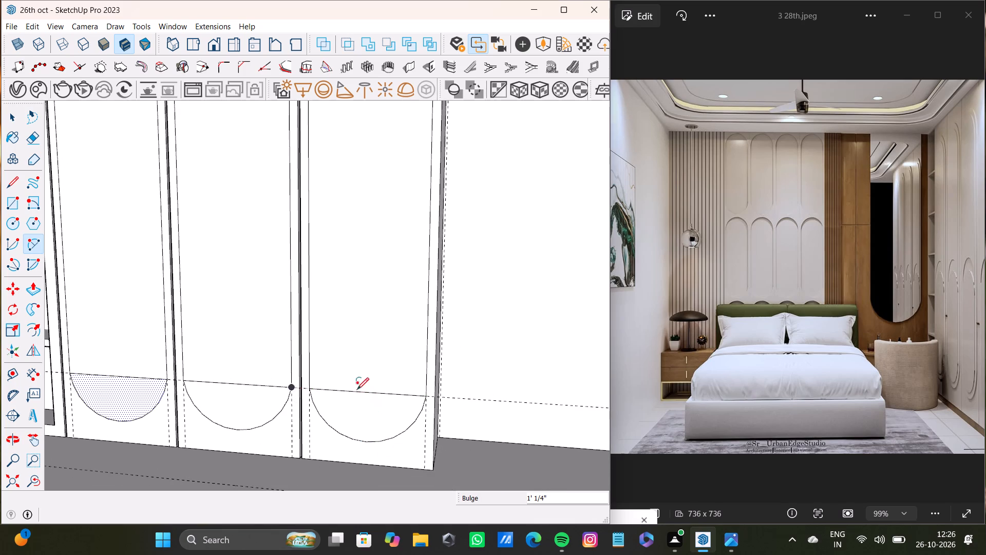
key(space)
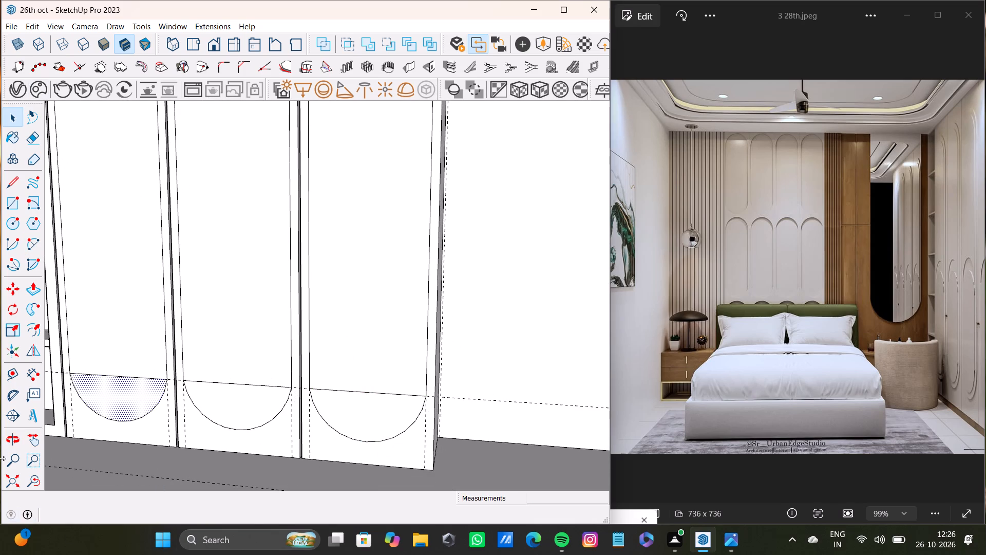
Delete the straight lines across the bases of the top arcs and the tops of the bottom arcs on all three wardrobe panels.
scroll(8, 418, down, 14)
shift+middle_drag(179, 300, 302, 414)
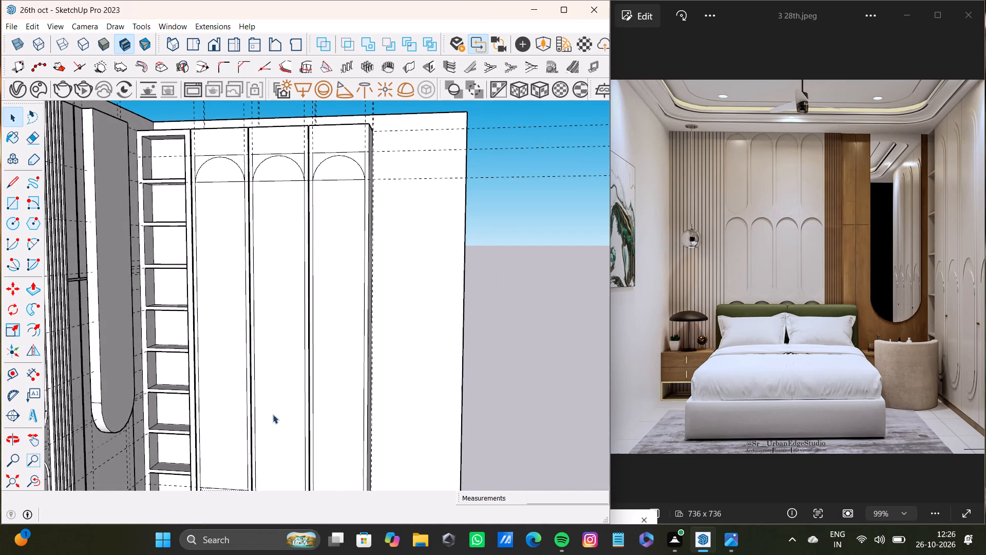
scroll(226, 69, up, 3)
scroll(304, 217, up, 4)
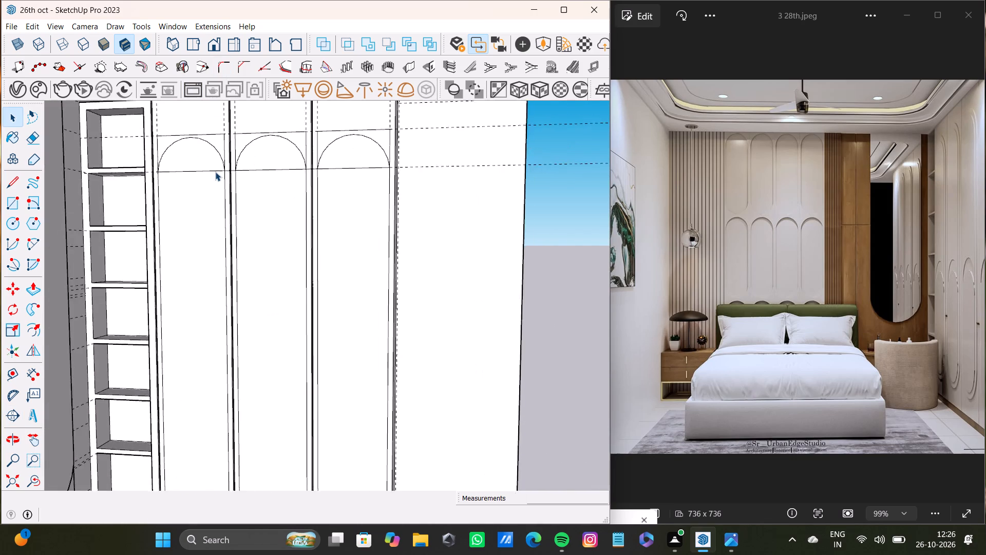
scroll(215, 172, up, 8)
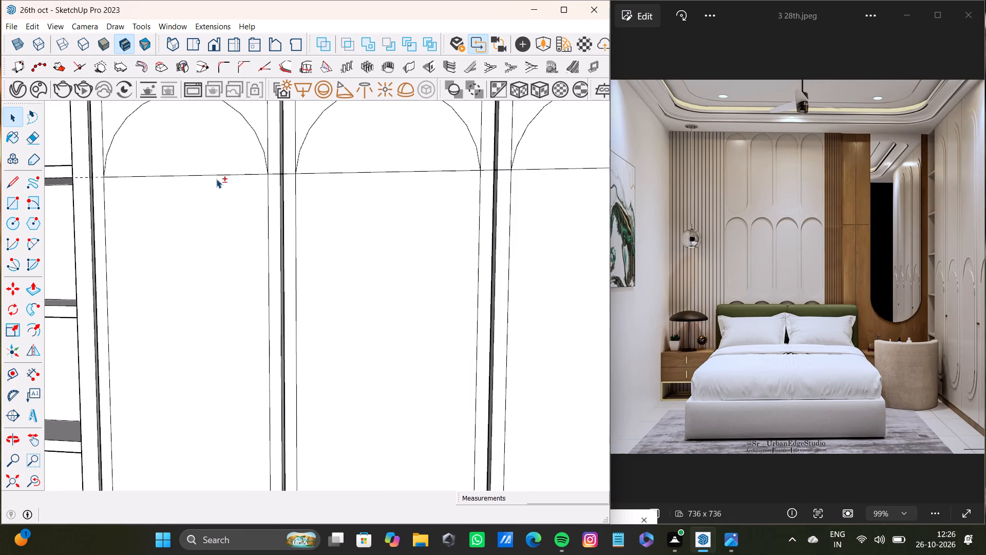
shift+click(220, 177)
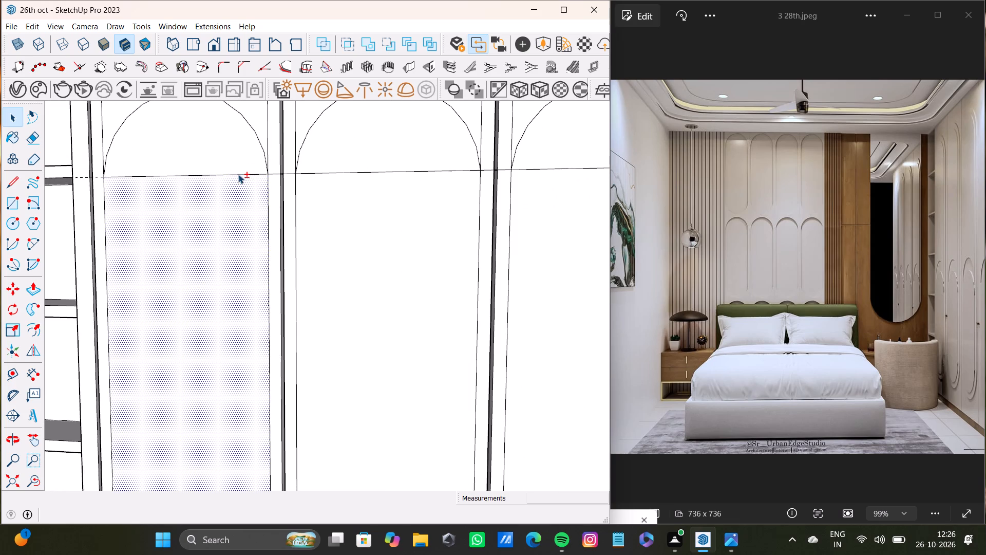
shift+click(238, 174)
shift+click(236, 205)
shift+click(338, 172)
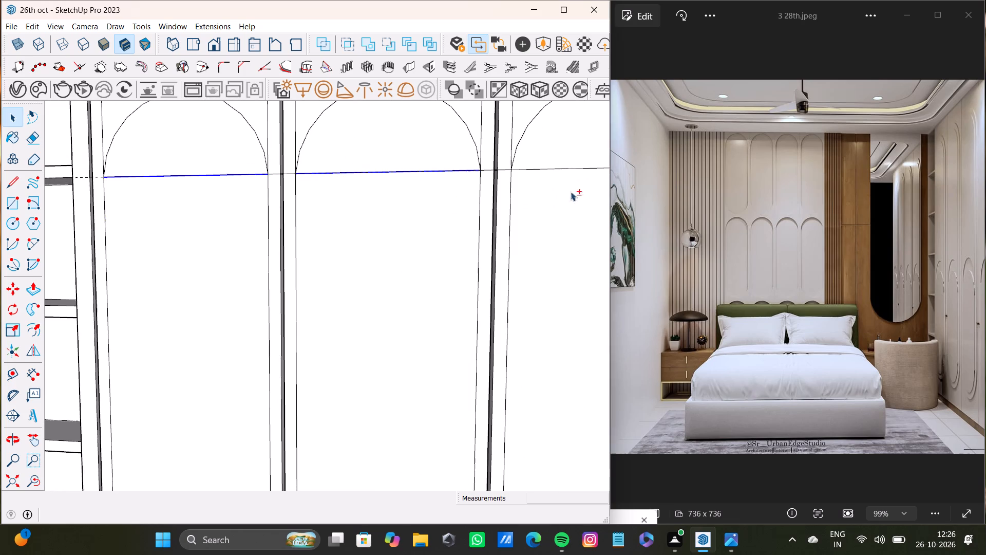
shift+click(558, 167)
shift+scroll(533, 212, down, 5)
shift+click(545, 169)
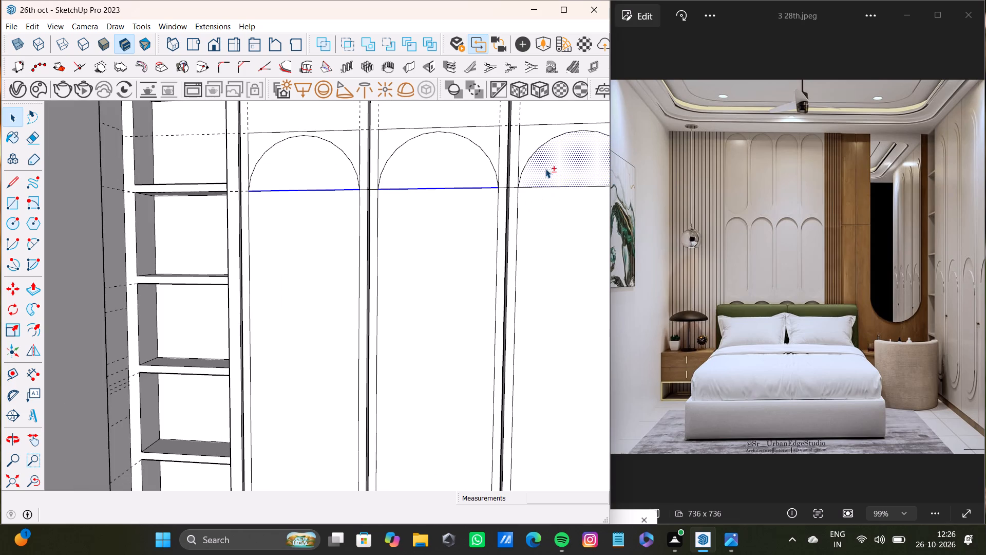
shift+click(546, 187)
shift+scroll(529, 199, down, 8)
shift+middle_drag(508, 231, 255, 62)
shift+scroll(186, 437, up, 3)
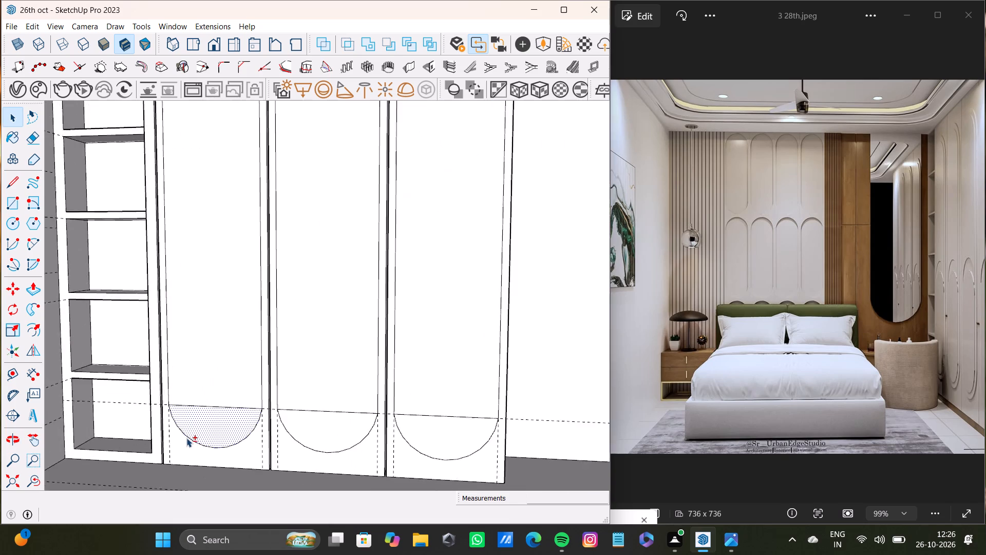
shift+scroll(186, 438, up, 8)
shift+click(231, 401)
shift+click(225, 429)
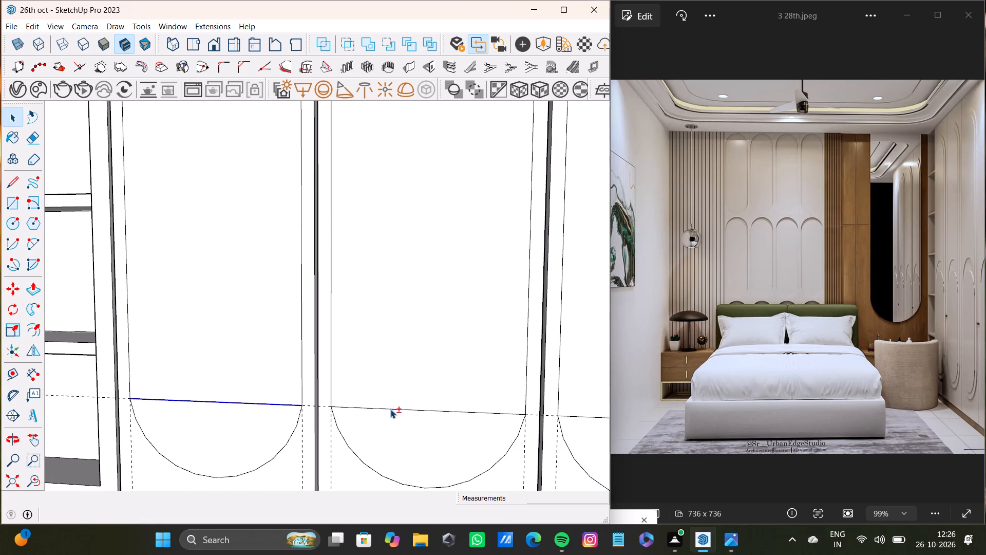
shift+click(390, 409)
shift+scroll(436, 425, down, 4)
shift+middle_drag(438, 423, 246, 399)
shift+scroll(447, 418, up, 3)
shift+click(415, 391)
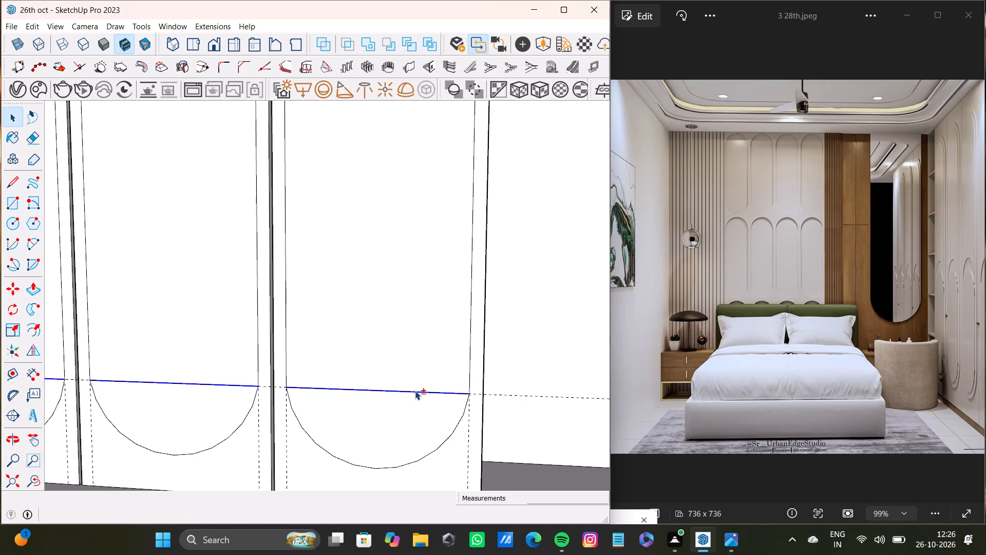
key(shift+Delete)
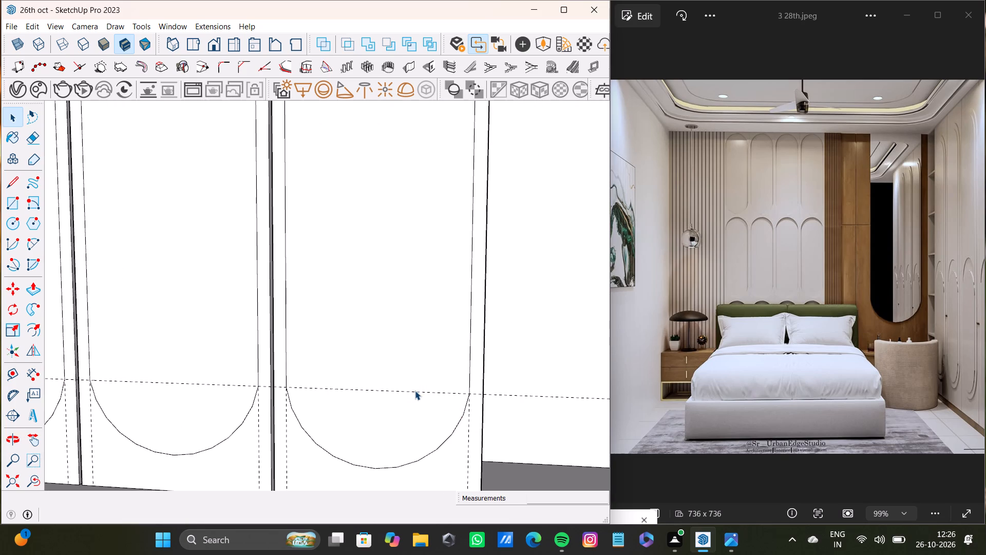
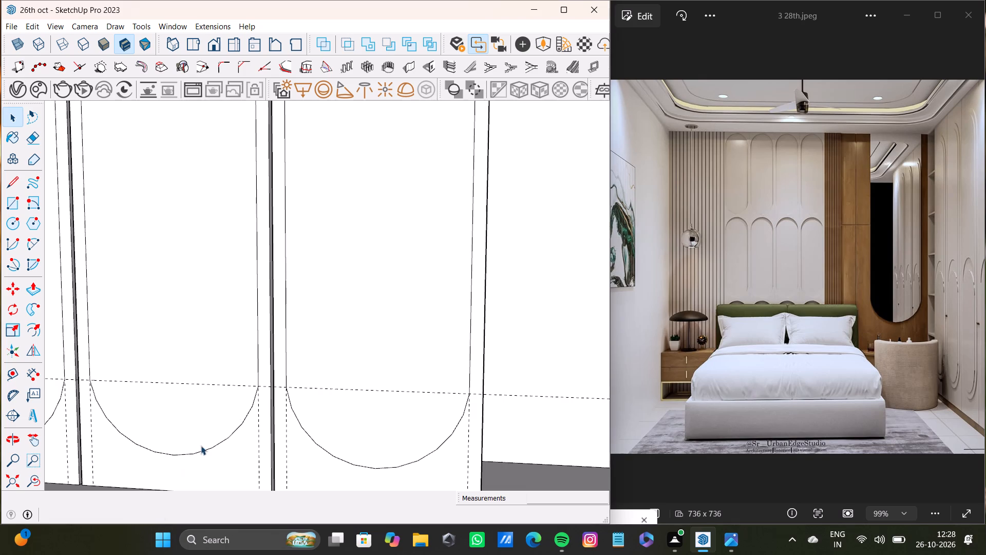
Delete the leftover straight edges above and beside the upper arches on all three wardrobe doors.
scroll(323, 317, down, 20)
scroll(323, 317, down, 6)
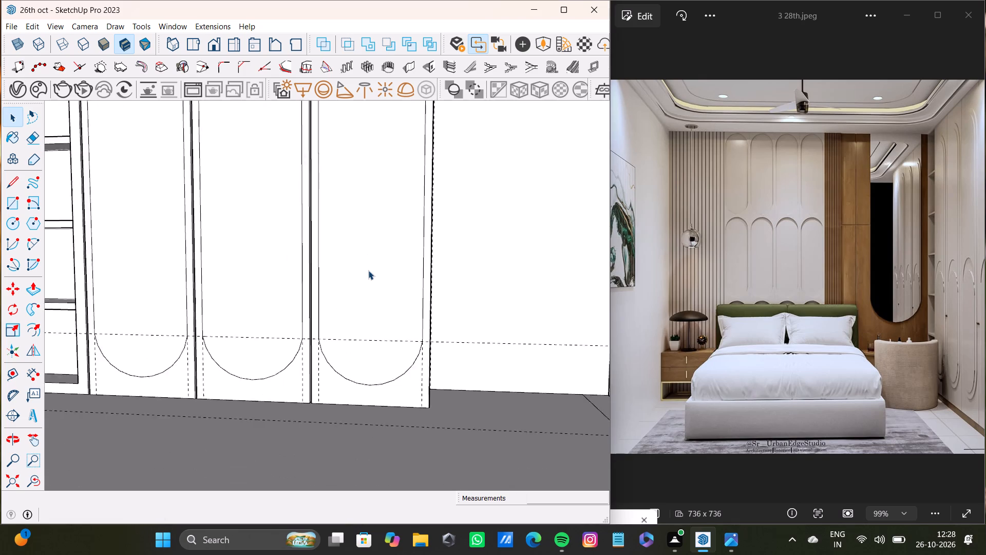
scroll(368, 270, down, 4)
scroll(312, 243, down, 9)
shift+middle_drag(313, 243, 316, 338)
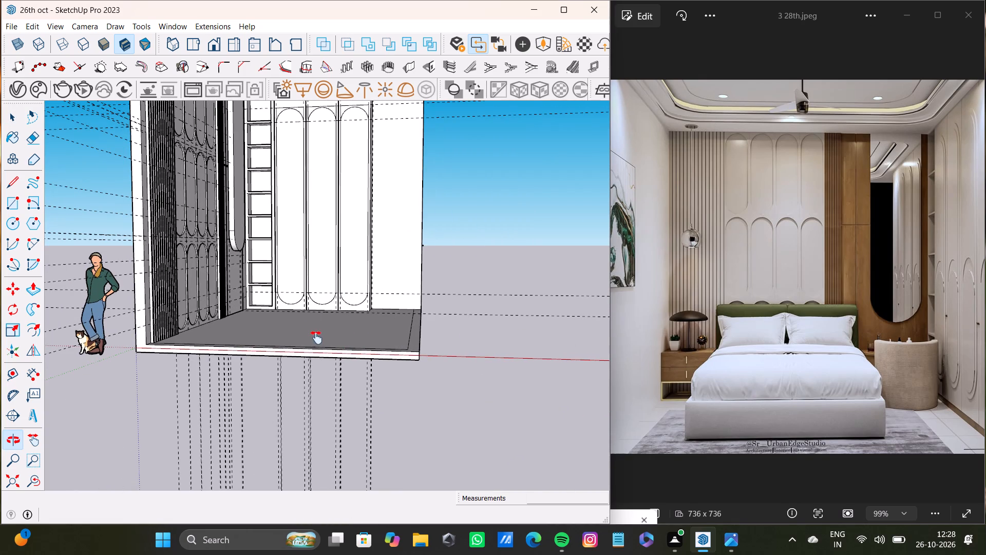
shift+middle_drag(316, 338, 312, 324)
scroll(304, 233, down, 20)
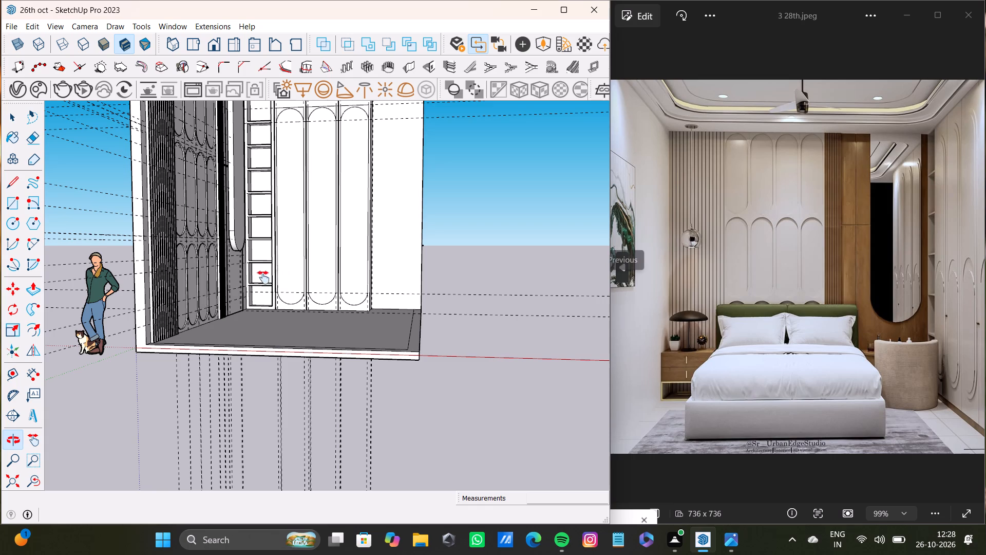
scroll(282, 260, down, 20)
scroll(282, 260, down, 8)
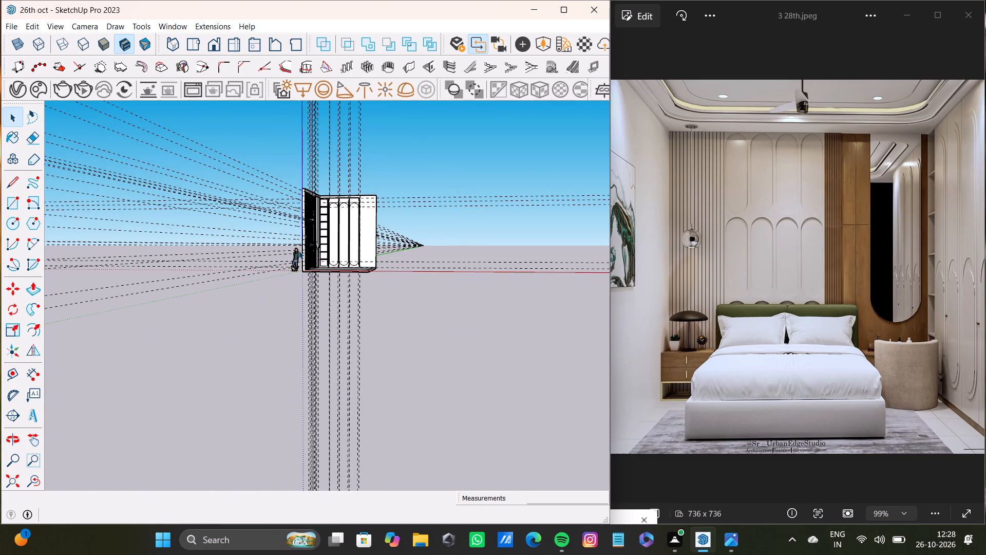
scroll(358, 194, up, 14)
middle_drag(411, 227, 282, 274)
scroll(300, 212, up, 7)
shift+middle_click(300, 212)
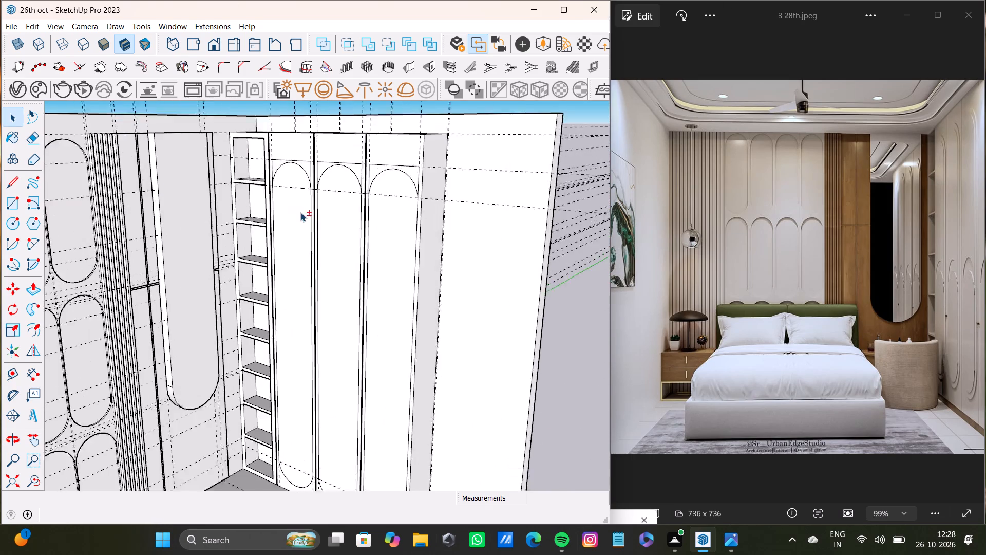
shift+middle_drag(300, 212, 317, 275)
scroll(312, 297, down, 9)
middle_drag(320, 298, 422, 313)
scroll(365, 303, up, 8)
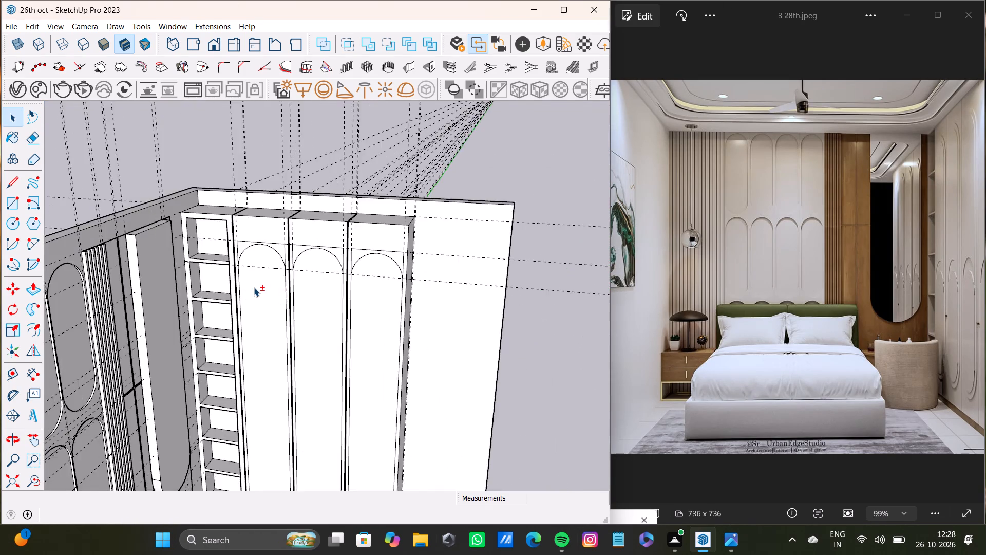
scroll(254, 287, up, 10)
shift+click(228, 223)
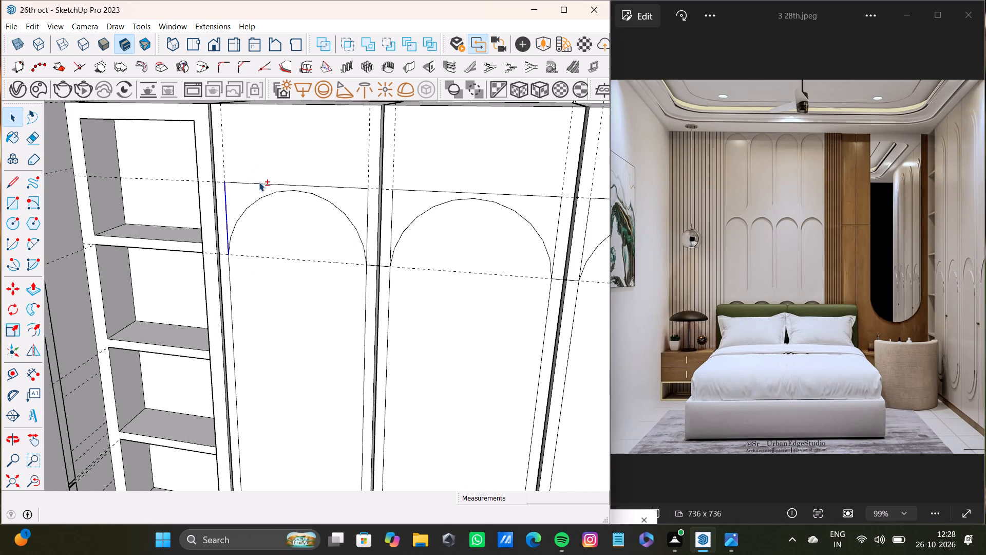
shift+click(259, 182)
shift+click(368, 219)
shift+click(393, 230)
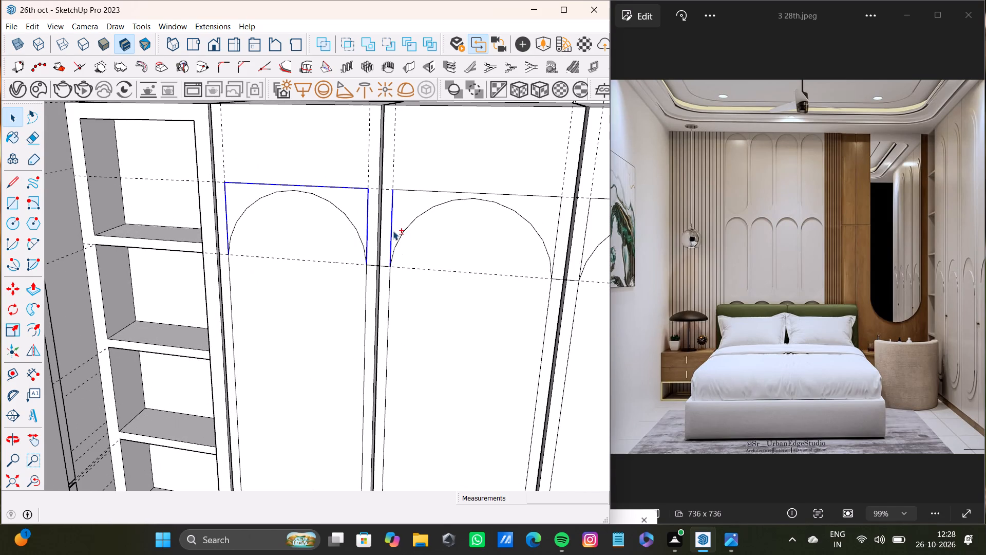
shift+click(416, 191)
shift+click(555, 247)
shift+scroll(545, 249, down, 4)
shift+middle_drag(545, 249, 346, 283)
shift+scroll(373, 270, up, 2)
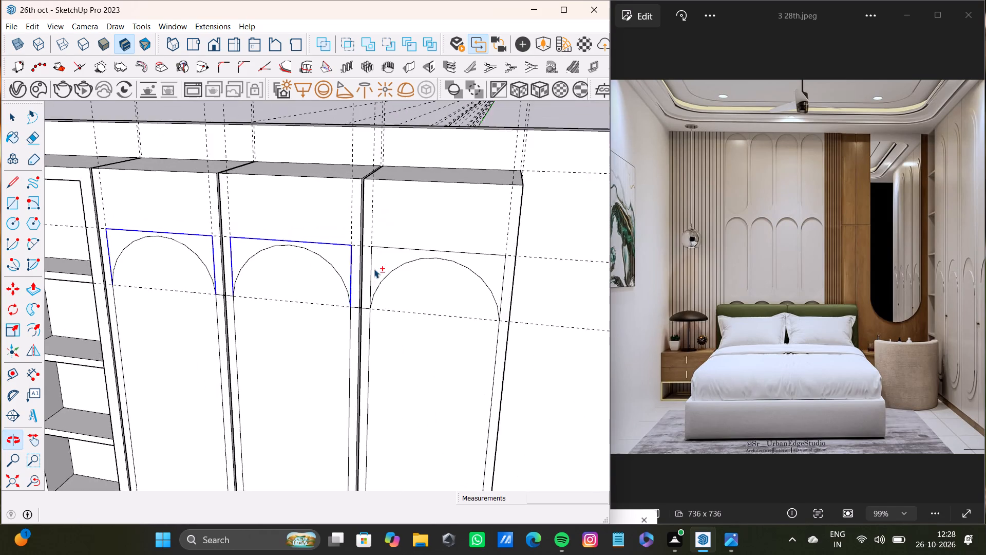
shift+scroll(374, 269, up, 4)
shift+click(376, 274)
shift+click(403, 233)
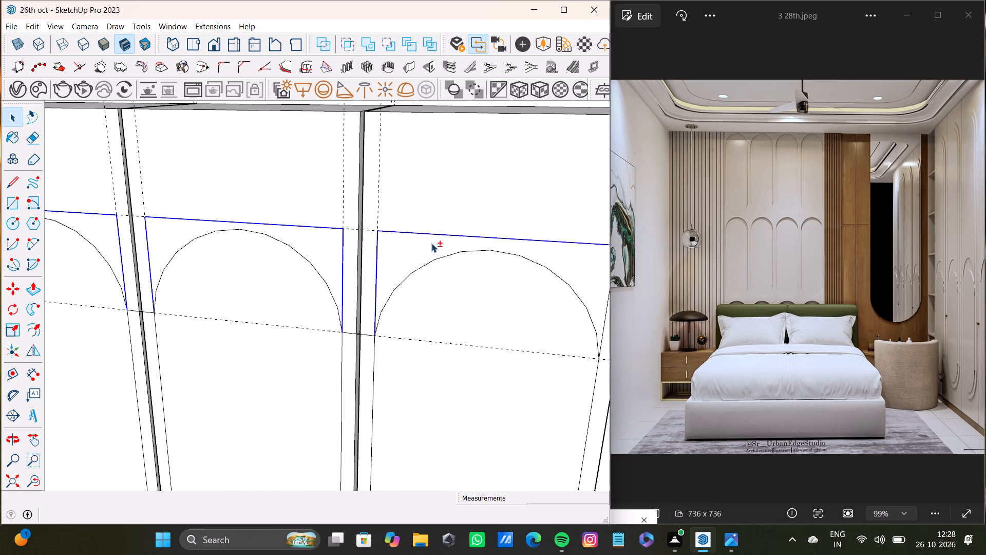
shift+scroll(432, 244, down, 4)
shift+middle_drag(452, 249, 405, 264)
shift+scroll(451, 248, up, 5)
shift+click(511, 308)
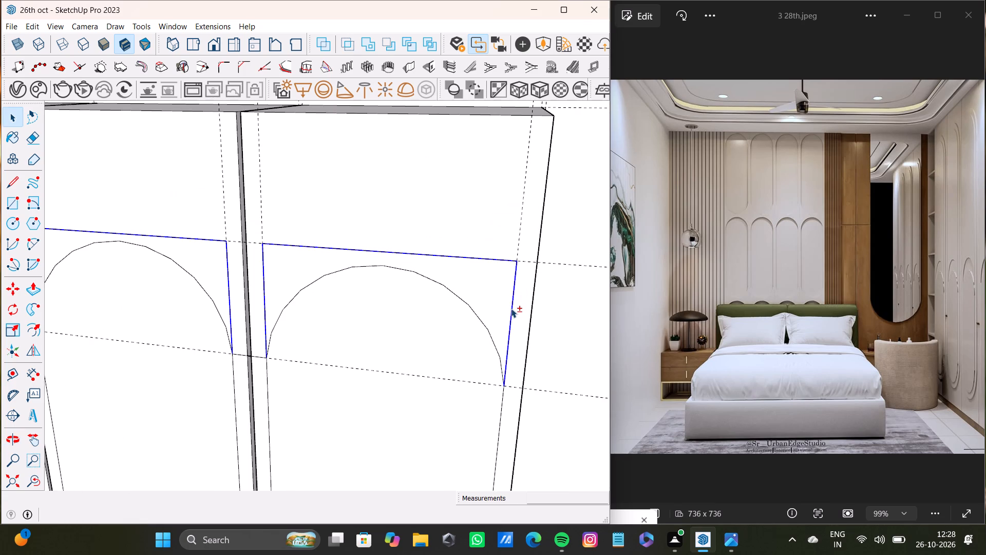
shift+scroll(511, 311, down, 9)
shift+middle_drag(482, 336, 456, 200)
shift+scroll(438, 266, down, 6)
shift+middle_drag(443, 360, 441, 198)
shift+middle_drag(426, 349, 426, 203)
shift+scroll(409, 345, up, 4)
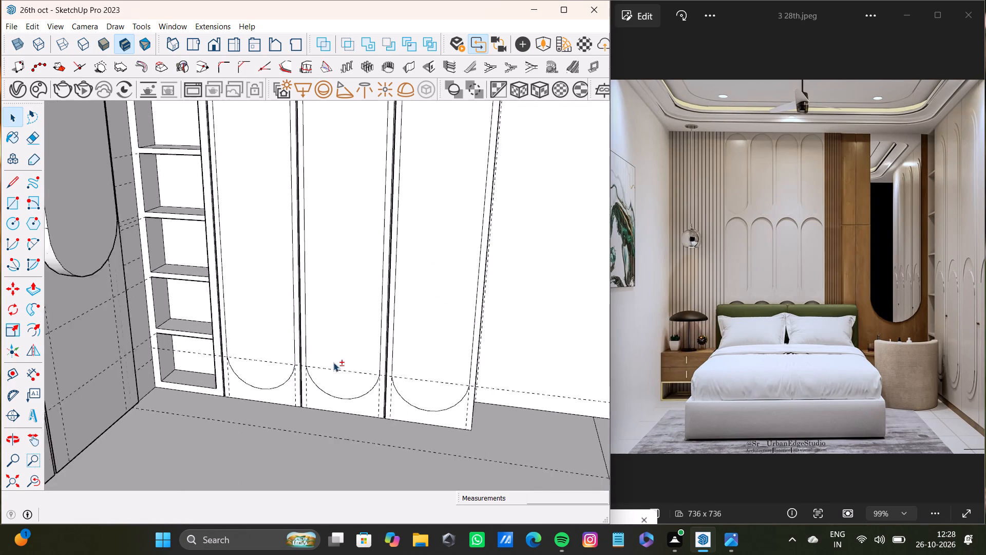
shift+scroll(333, 362, up, 5)
key(Delete)
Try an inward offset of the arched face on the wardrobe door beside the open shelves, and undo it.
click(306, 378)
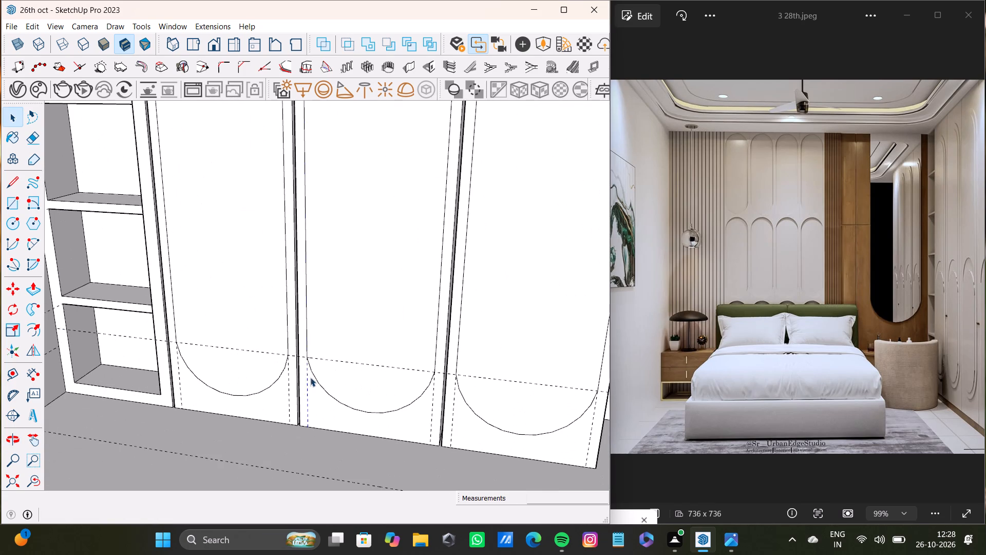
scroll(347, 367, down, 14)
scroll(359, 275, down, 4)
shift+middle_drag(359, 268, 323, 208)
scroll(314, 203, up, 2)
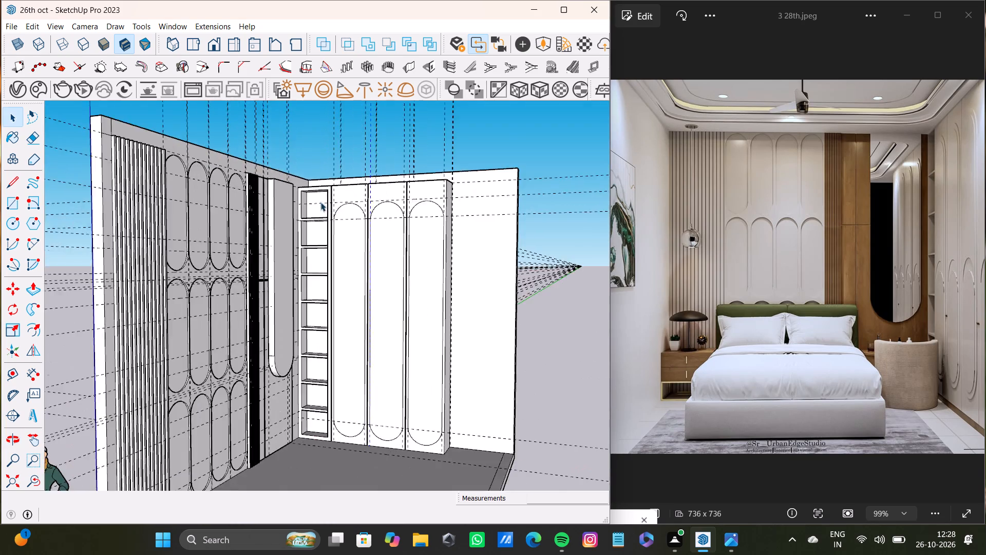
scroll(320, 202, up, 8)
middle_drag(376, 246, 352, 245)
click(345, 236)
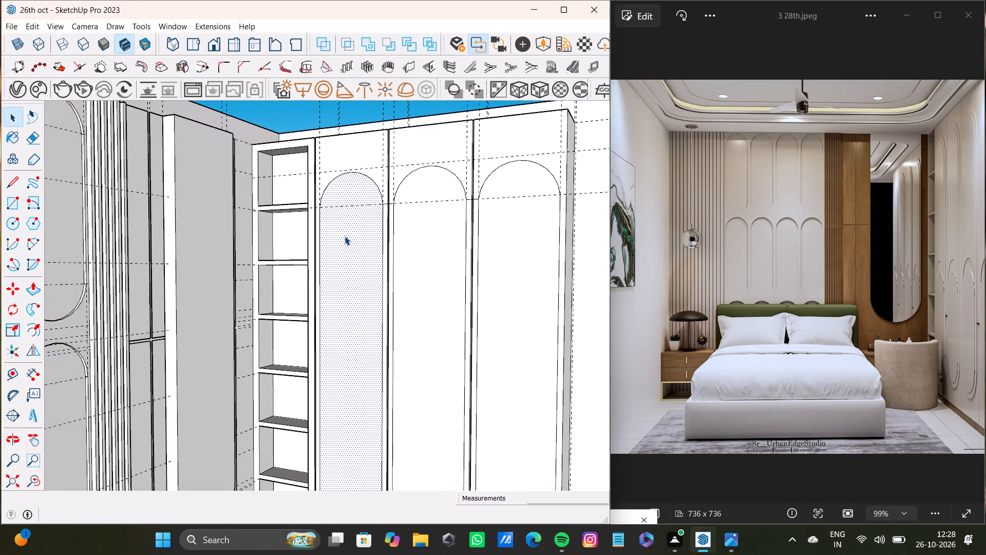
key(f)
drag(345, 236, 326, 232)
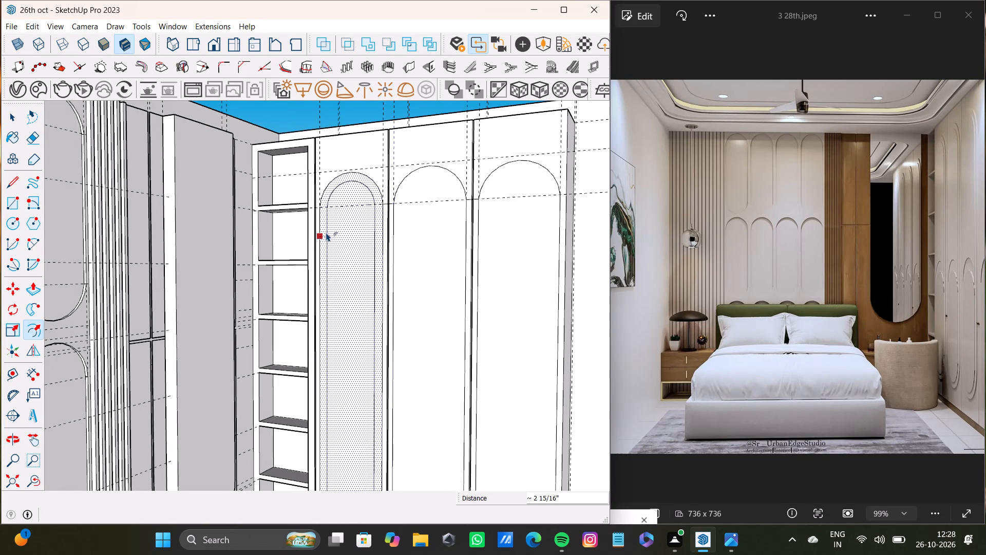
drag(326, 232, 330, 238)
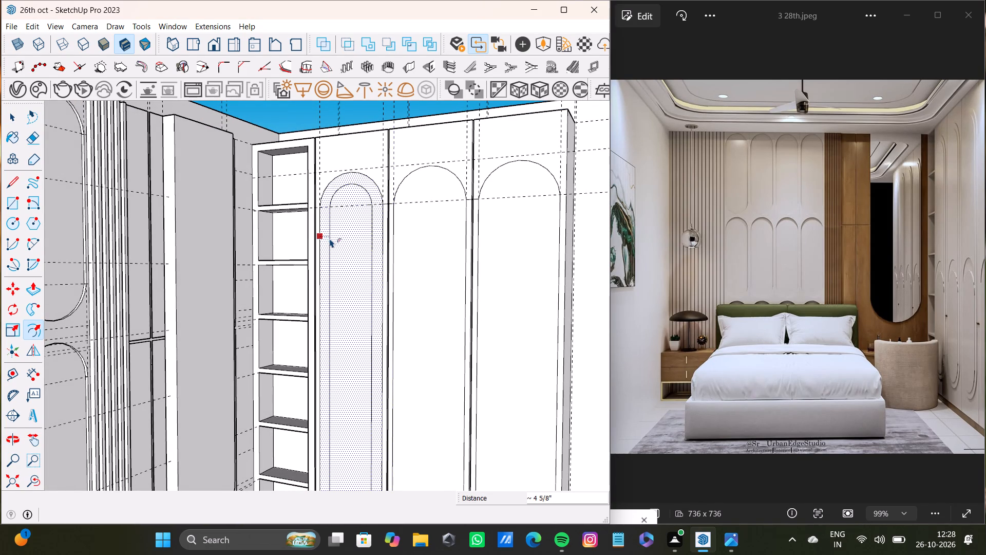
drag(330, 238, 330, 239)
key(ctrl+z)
Push/Pull the arched face of the wardrobe door beside the shelves outward by about 3 inches.
click(352, 225)
key(space)
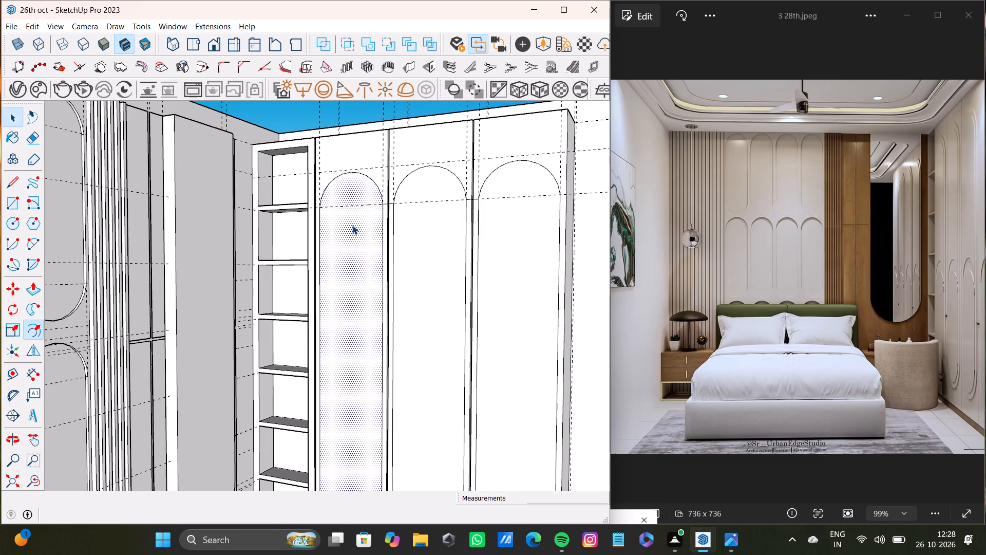
click(352, 226)
key(p)
click(352, 226)
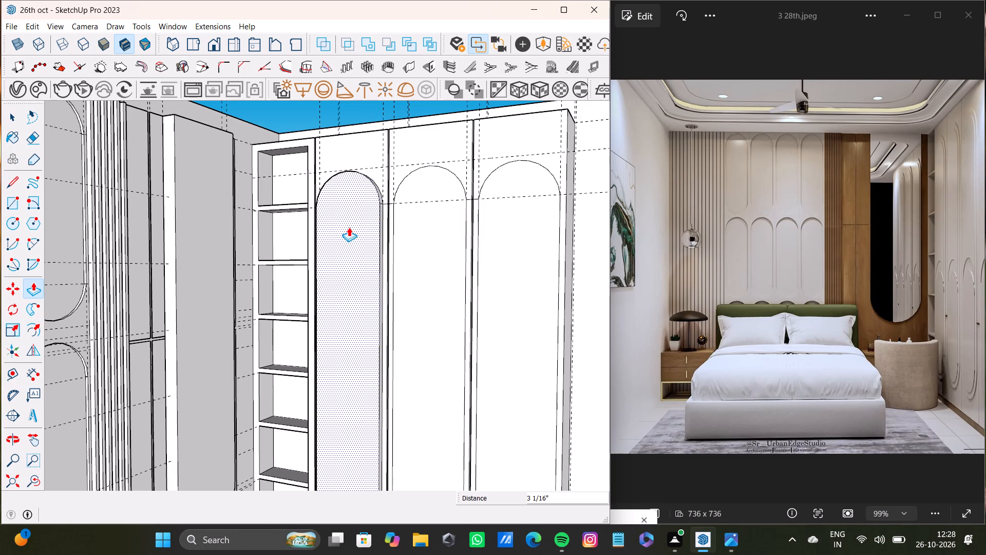
scroll(349, 236, down, 4)
middle_drag(349, 244, 405, 374)
scroll(327, 183, up, 6)
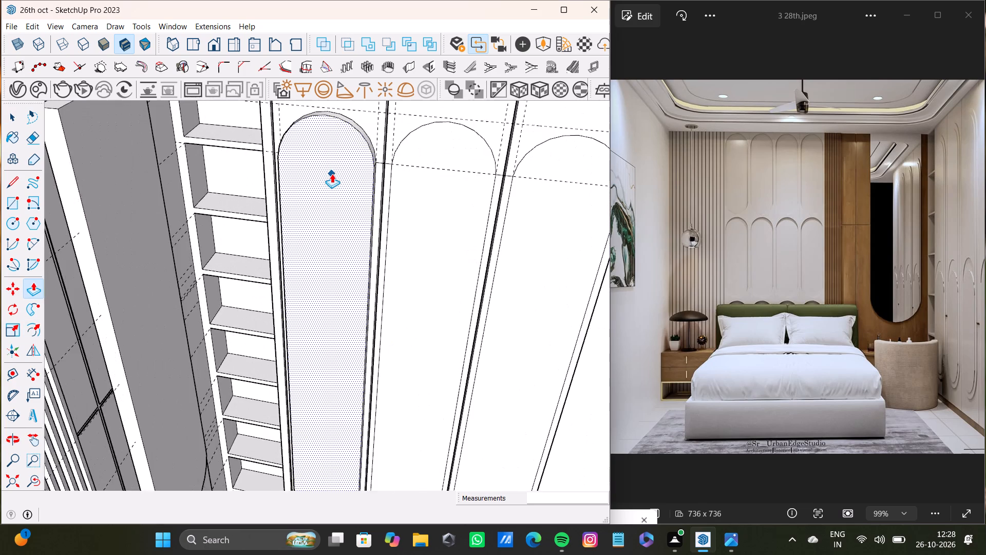
scroll(332, 174, up, 1)
click(332, 174)
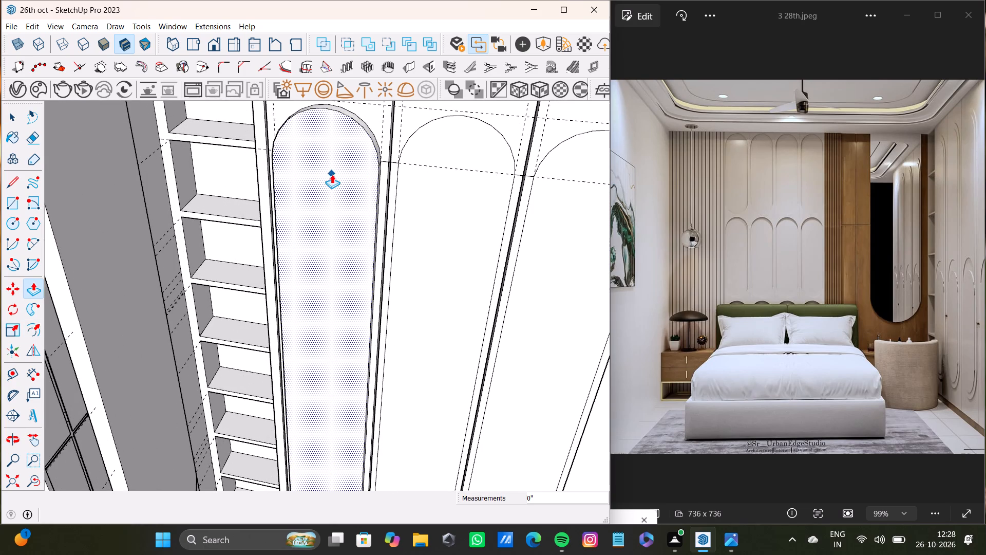
Offset the outline of the first door's raised arched panel inward to form a narrow border.
key(f)
key(f)
drag(322, 200, 334, 201)
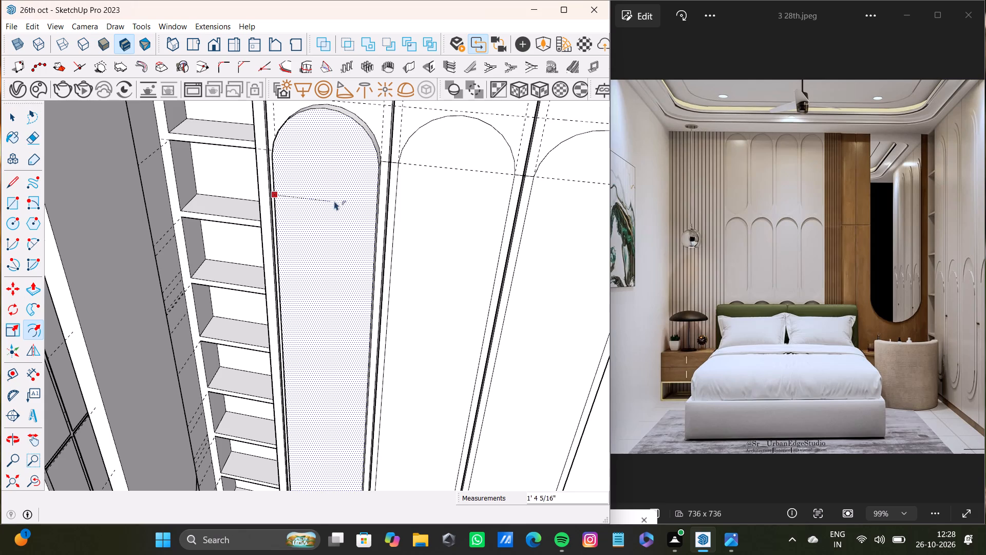
drag(334, 201, 288, 189)
click(320, 188)
Push/Pull the inner arched face of the first door's panel slightly outward from its border.
key(space)
click(324, 189)
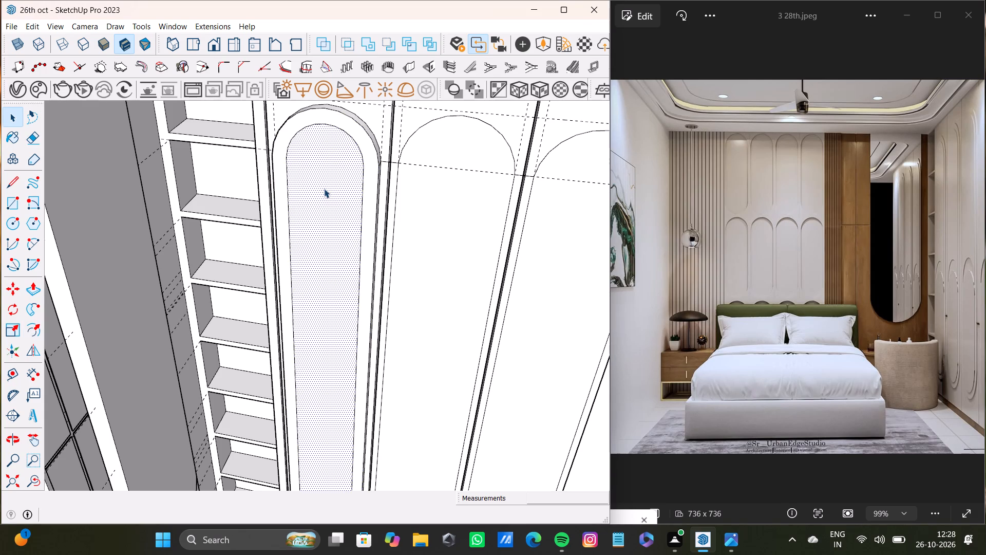
key(p)
drag(324, 189, 318, 187)
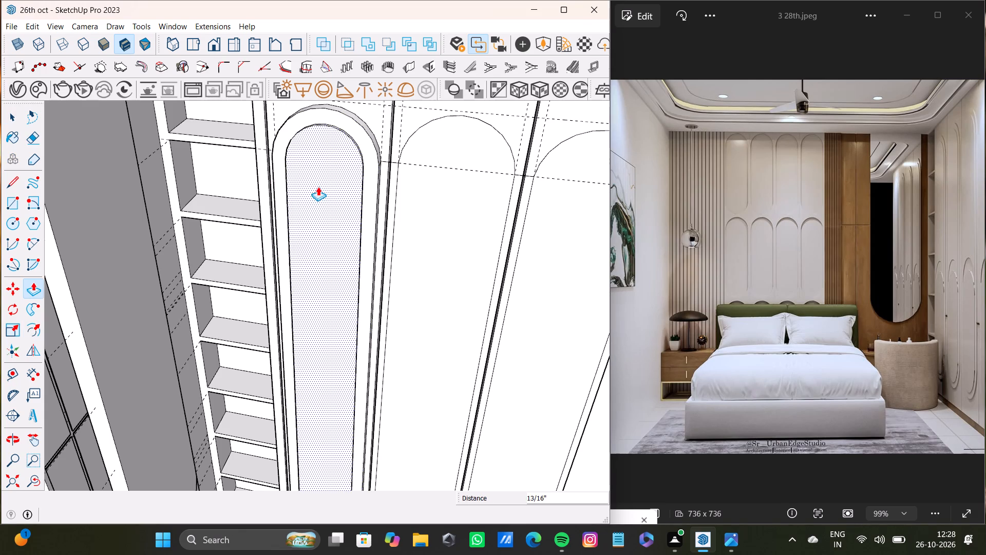
drag(318, 187, 315, 188)
Push/Pull the middle wardrobe door's arched face outward, level with the border of the first door's raised panel.
scroll(315, 194, down, 9)
shift+middle_drag(320, 214, 165, 62)
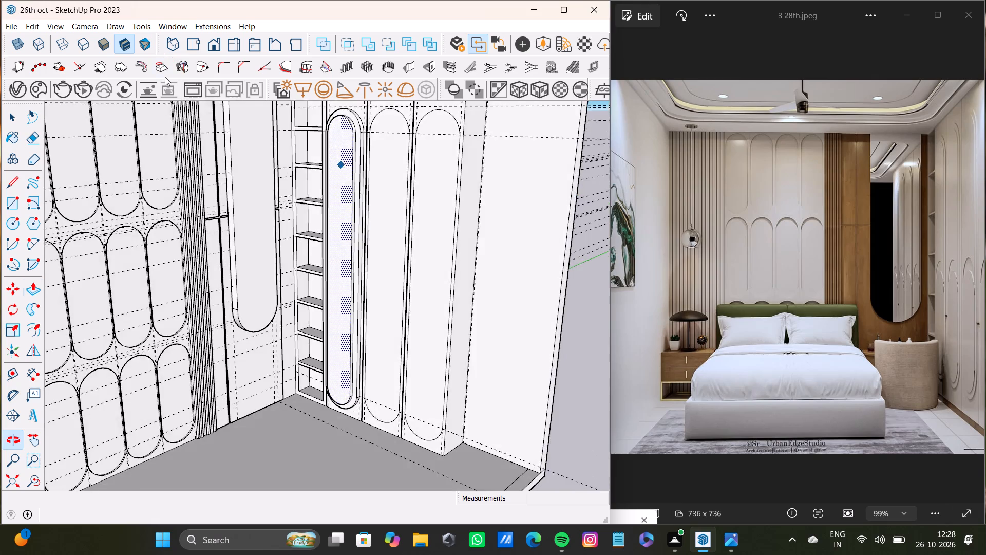
scroll(358, 256, down, 4)
middle_drag(357, 261, 324, 310)
scroll(384, 276, up, 8)
key(space)
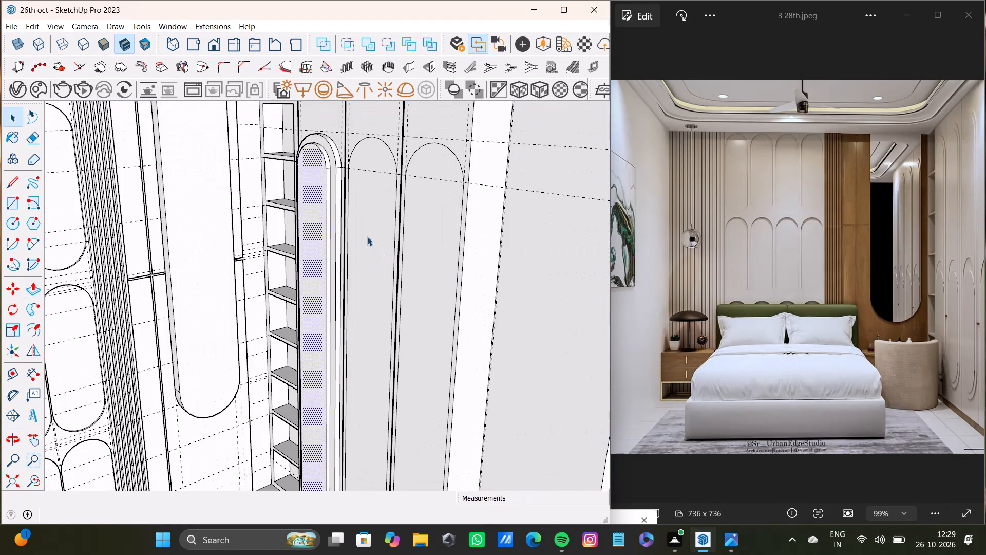
click(371, 272)
key(p)
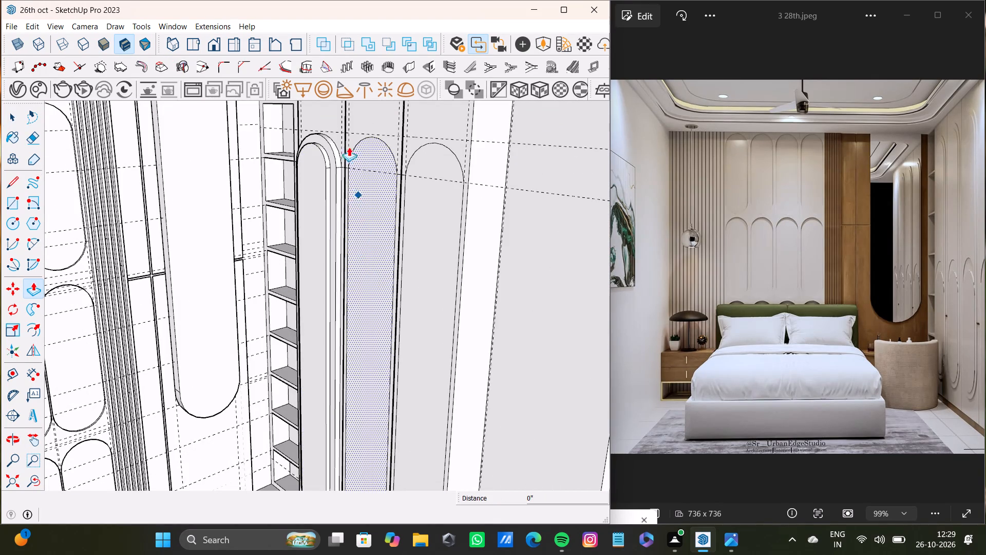
drag(355, 160, 327, 137)
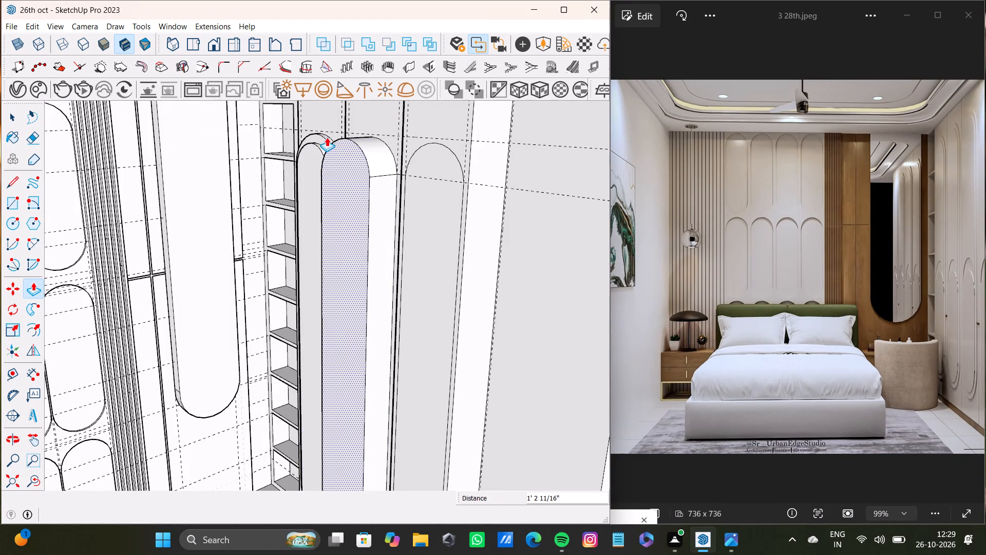
drag(327, 137, 328, 137)
middle_drag(321, 165, 479, 308)
scroll(405, 224, up, 4)
drag(389, 220, 315, 178)
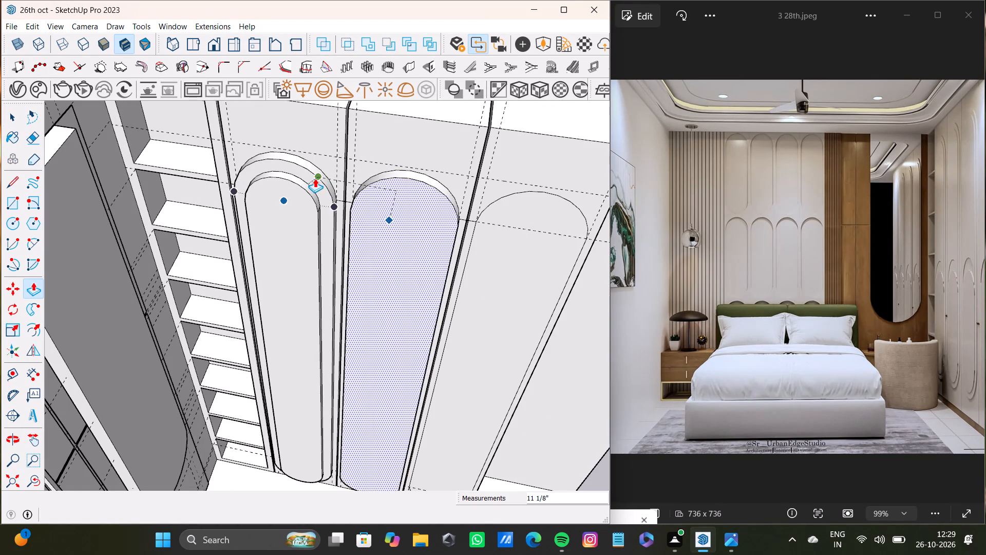
Offset the outline of the middle door's raised arched panel inward to form a border.
key(space)
click(404, 269)
key(f)
drag(404, 269, 414, 269)
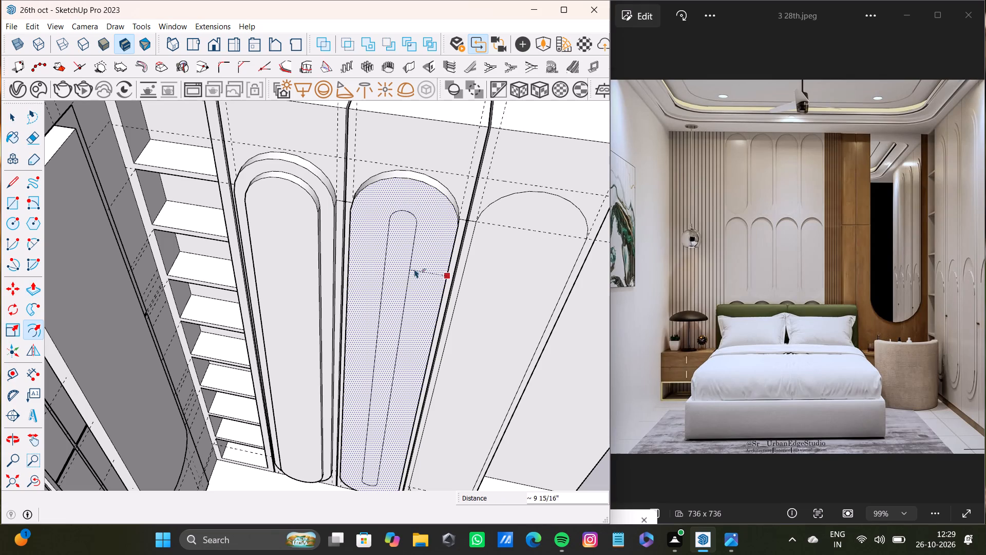
drag(414, 269, 432, 264)
Push/Pull the middle door's inner arched face outward by about 2 7/16 inches, matching the first door's inner panel.
scroll(429, 266, down, 4)
middle_drag(425, 268, 395, 181)
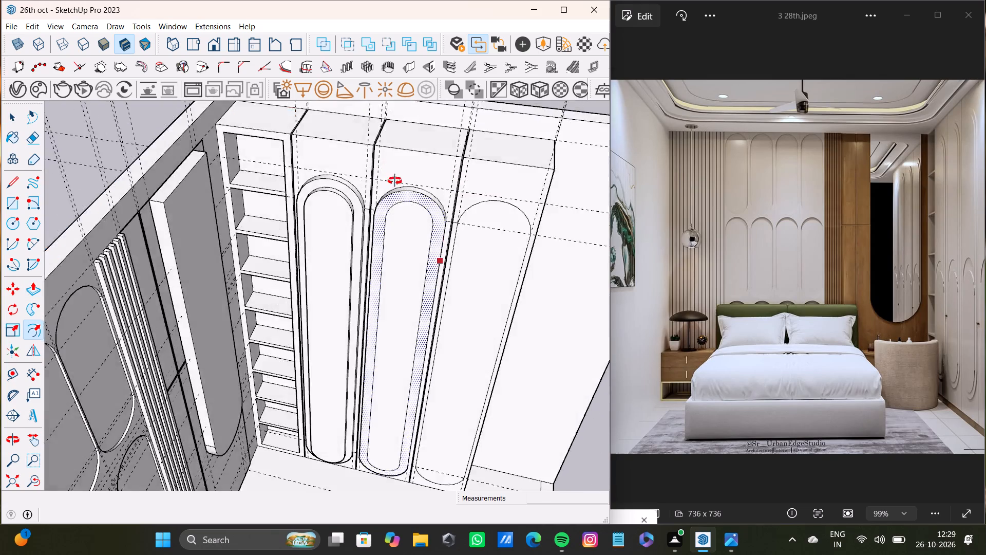
middle_drag(395, 181, 324, 154)
scroll(383, 205, up, 8)
middle_drag(383, 206, 491, 180)
key(space)
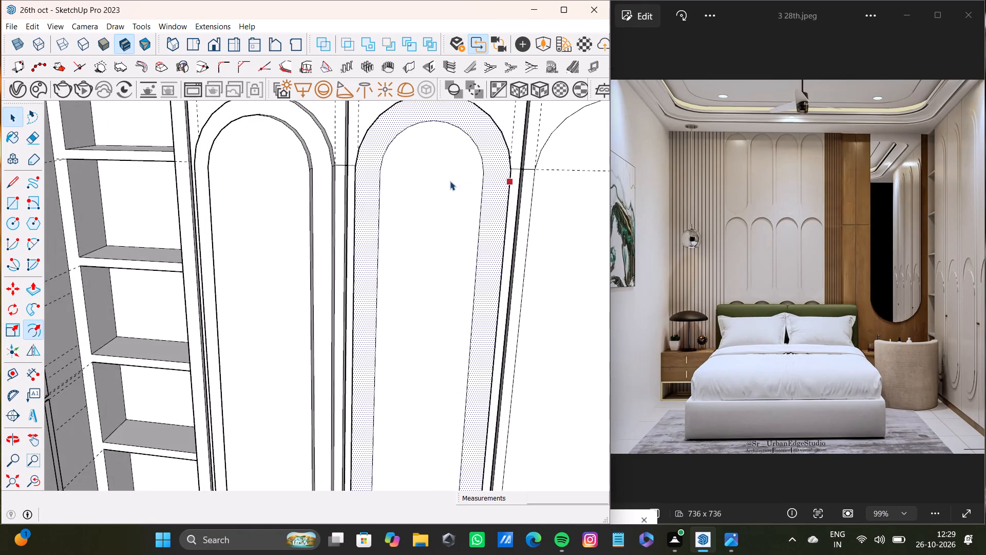
click(450, 180)
middle_drag(503, 200, 432, 197)
key(p)
drag(408, 164, 287, 133)
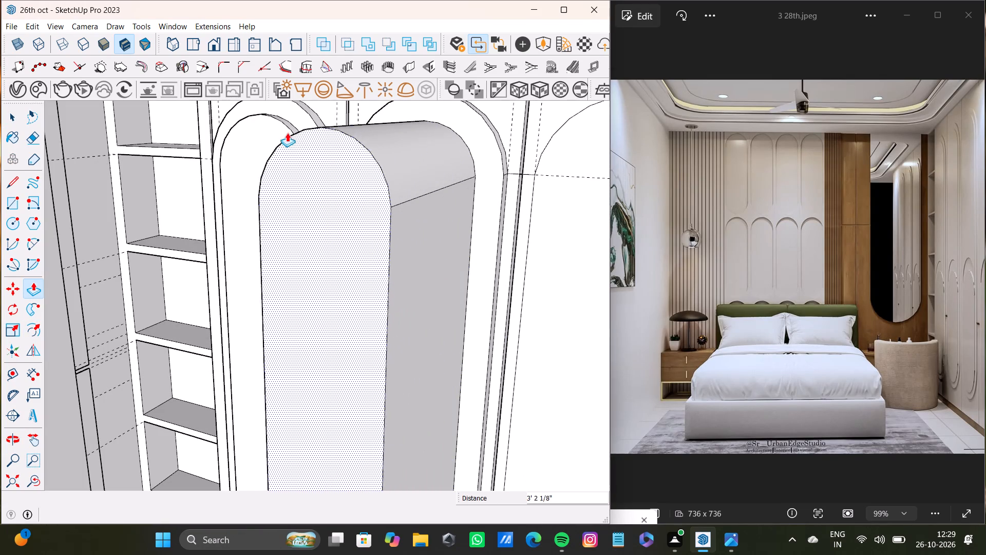
drag(287, 133, 283, 124)
scroll(428, 249, down, 12)
middle_drag(419, 280, 502, 295)
scroll(376, 273, up, 4)
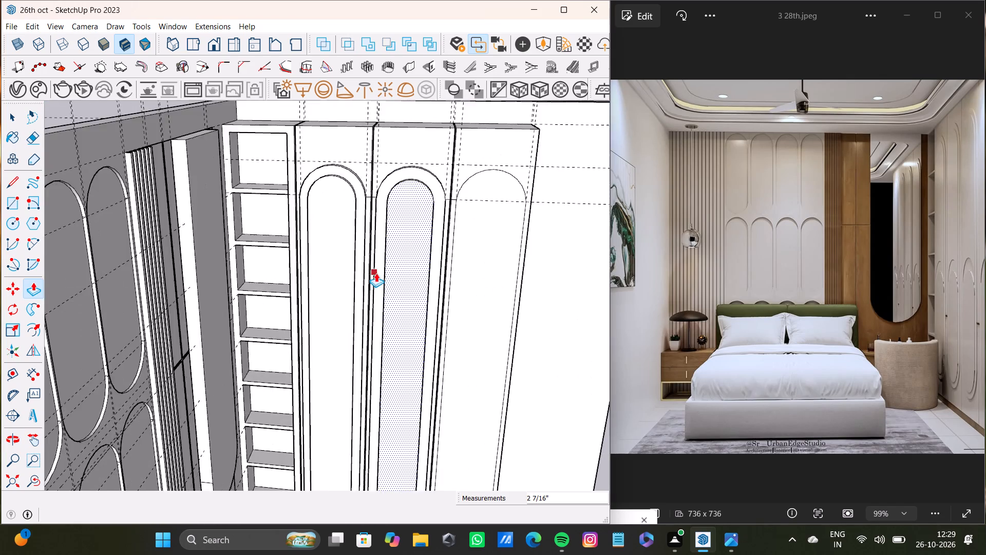
Undo the middle door's raised, bordered panel and the first door's inner border, leaving only the first door's plain raised arched face.
scroll(376, 272, down, 5)
shift+middle_drag(378, 271, 232, 272)
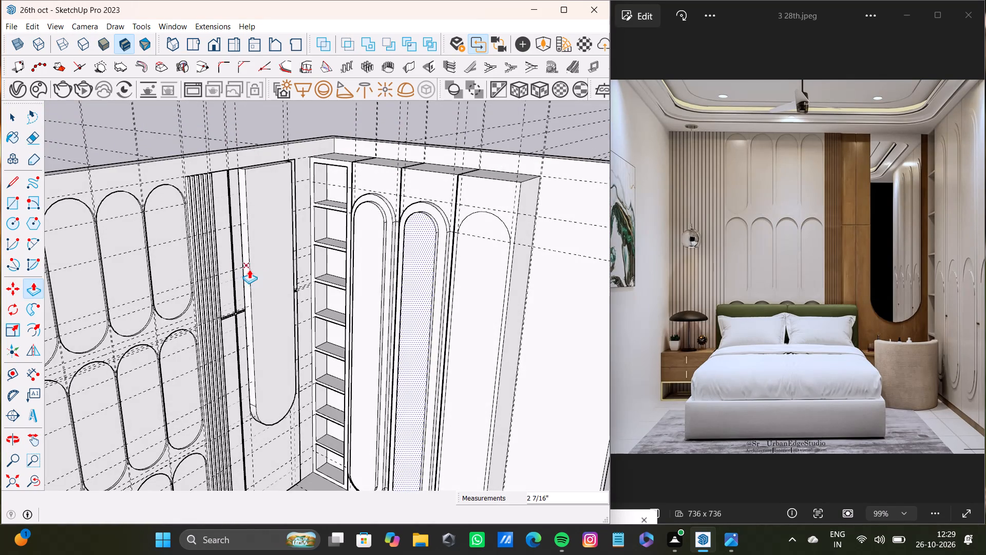
key(ctrl+z)
key(ctrl+z)
key(ctrl+z)
key(ctrl+z)
key(ctrl+z)
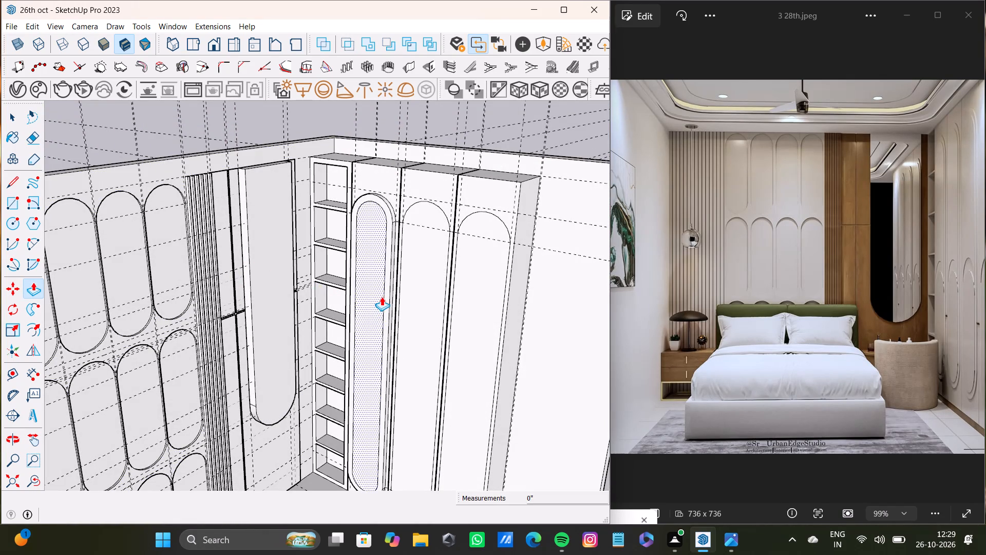
key(ctrl+z)
middle_drag(367, 322, 410, 330)
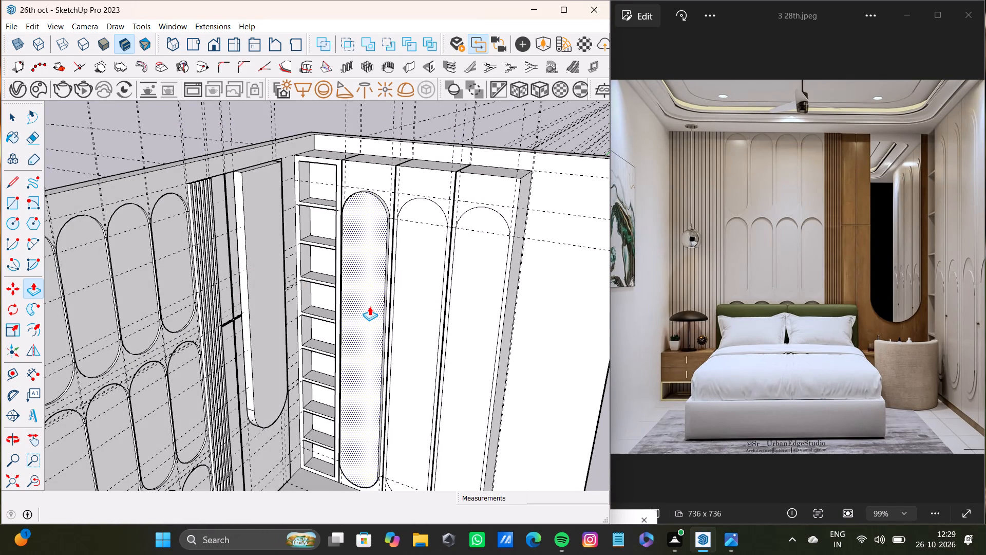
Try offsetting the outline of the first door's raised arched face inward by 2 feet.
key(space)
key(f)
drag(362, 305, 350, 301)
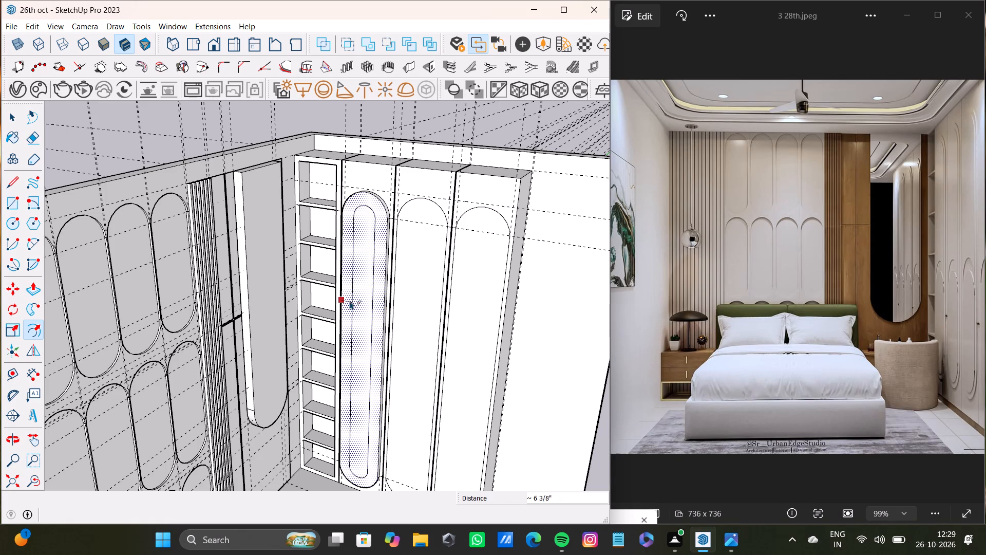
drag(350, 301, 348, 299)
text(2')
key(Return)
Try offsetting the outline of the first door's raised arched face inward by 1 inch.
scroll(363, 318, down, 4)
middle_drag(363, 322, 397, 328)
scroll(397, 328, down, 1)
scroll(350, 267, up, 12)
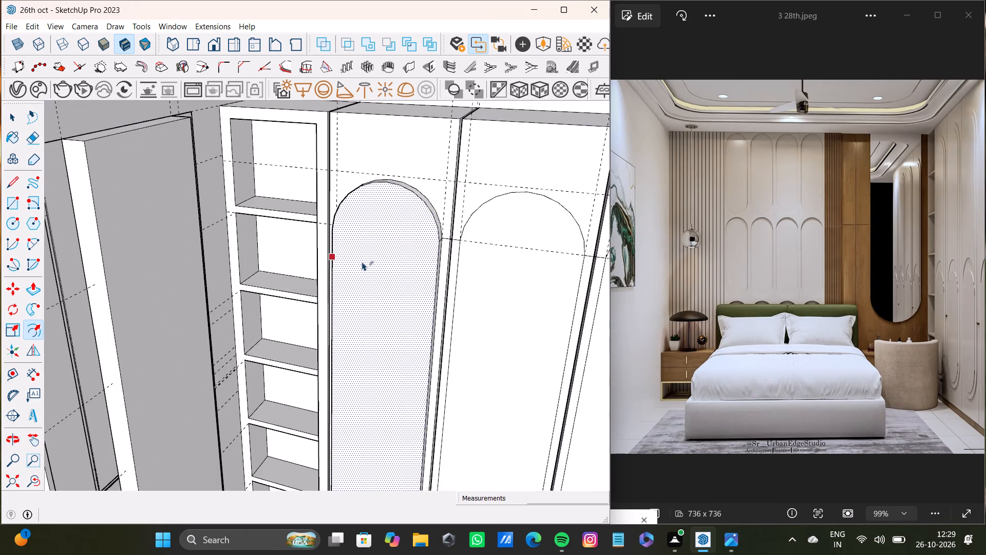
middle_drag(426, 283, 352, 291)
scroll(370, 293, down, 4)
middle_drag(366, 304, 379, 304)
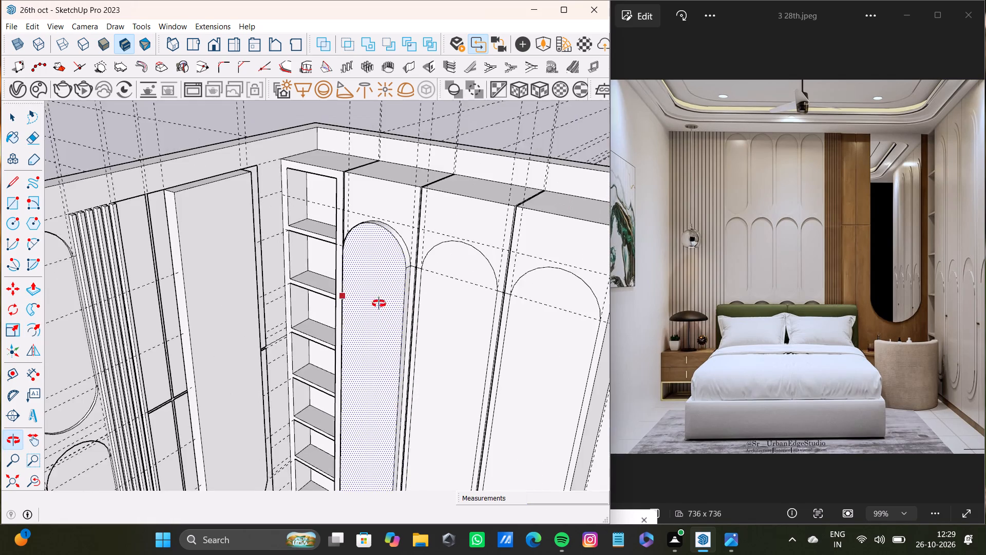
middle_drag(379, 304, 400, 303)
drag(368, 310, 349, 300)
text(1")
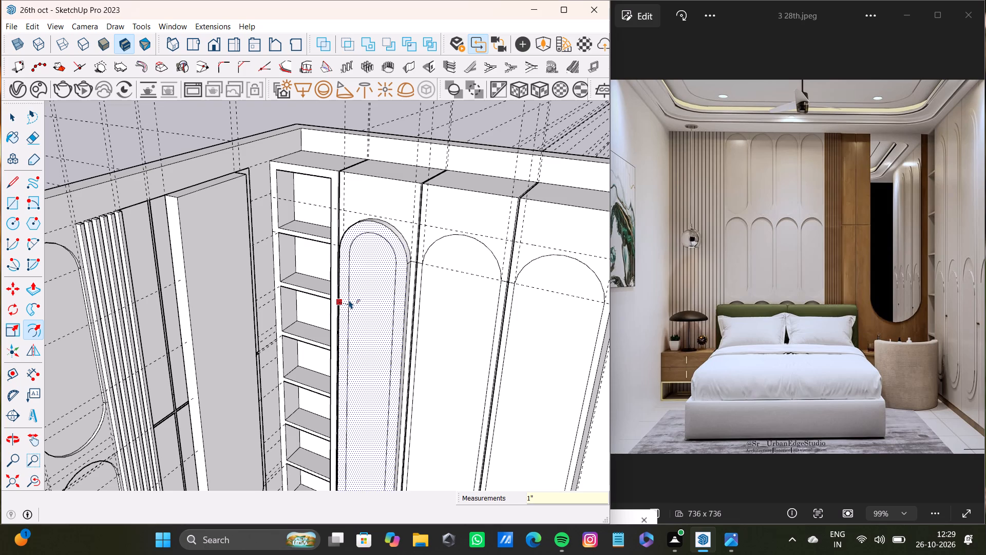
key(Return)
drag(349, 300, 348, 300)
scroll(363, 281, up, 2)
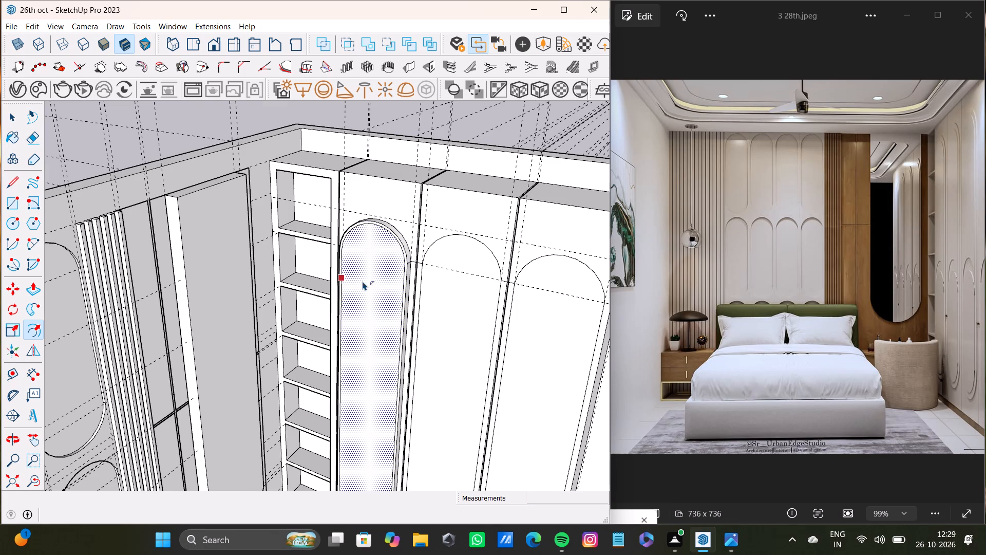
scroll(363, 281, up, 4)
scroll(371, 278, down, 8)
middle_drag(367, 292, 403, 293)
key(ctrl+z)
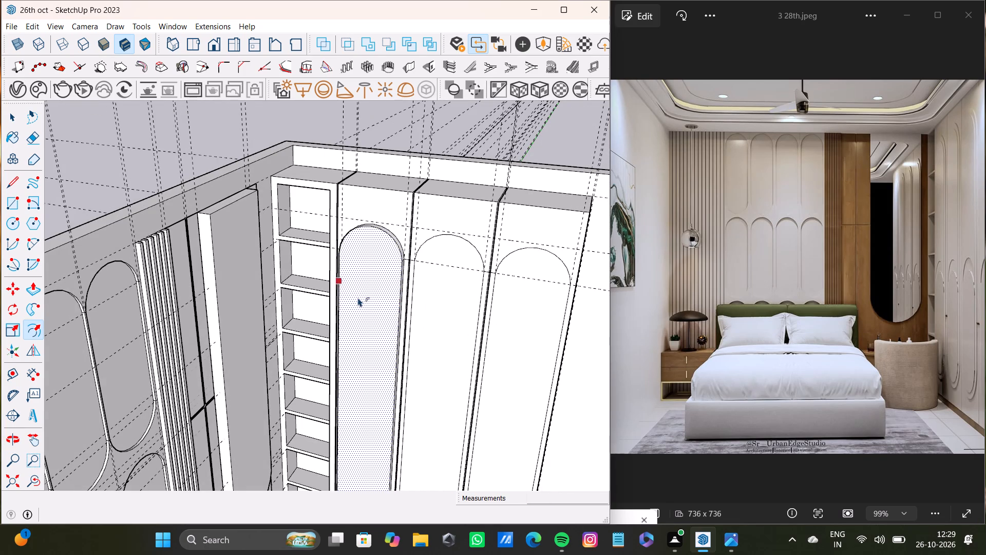
Offset the outline of the first door's raised arched face inward by 3 inches.
key(f)
drag(361, 301, 353, 299)
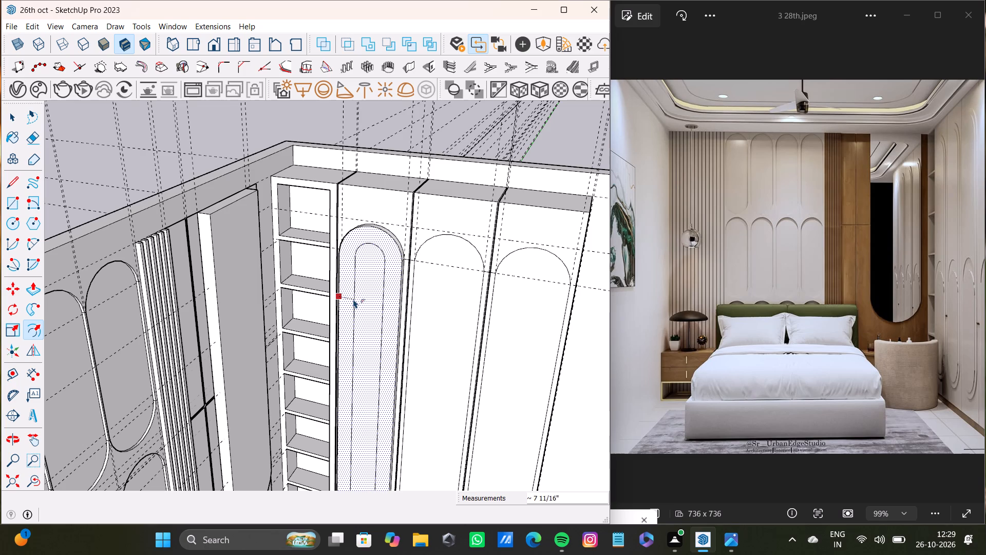
drag(353, 299, 350, 299)
key(3)
key(shift+quotedbl)
key(Return)
Push/Pull the middle wardrobe door's arched face outward by 3 inches, level with the first door's raised panel.
scroll(391, 298, down, 7)
middle_drag(401, 314, 391, 249)
scroll(394, 251, up, 4)
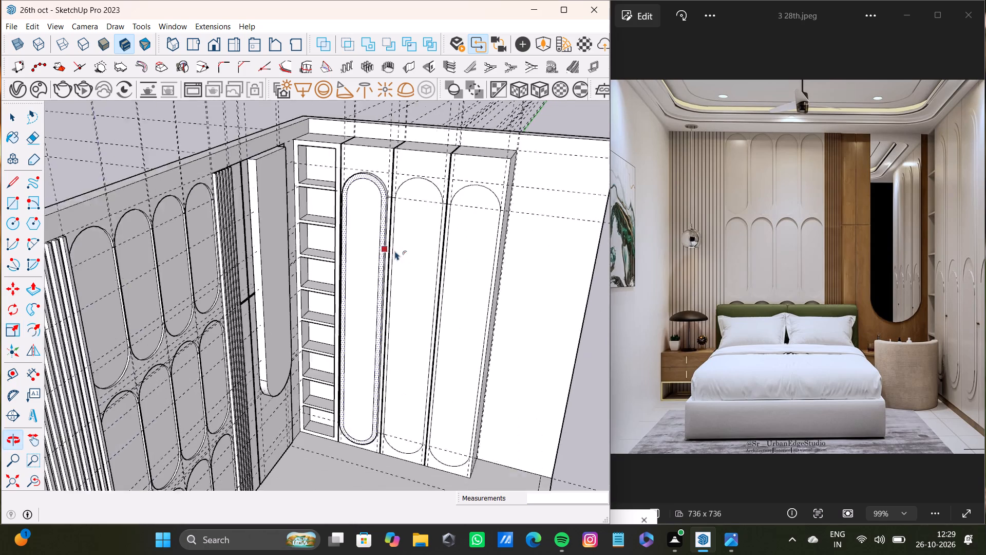
key(space)
click(410, 235)
middle_drag(435, 256, 445, 299)
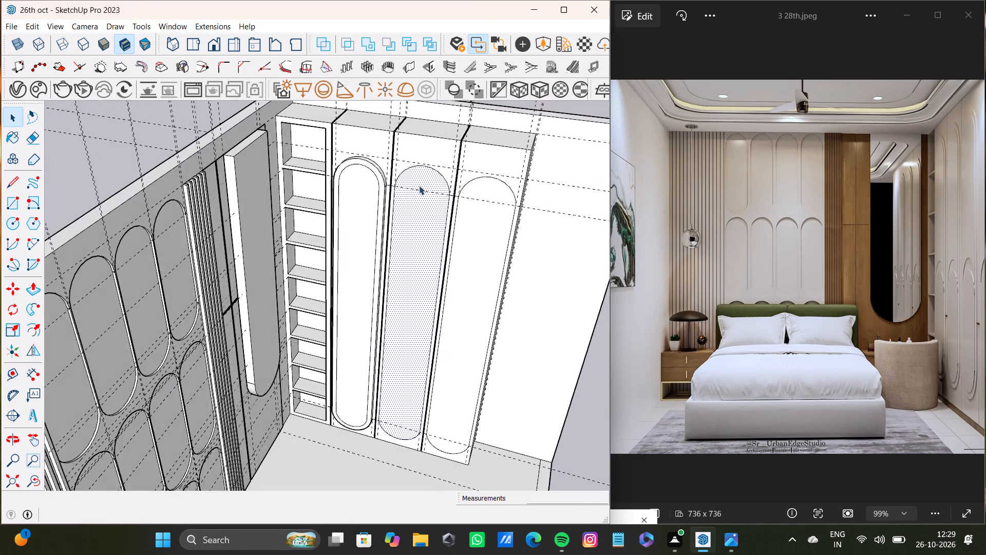
scroll(426, 170, up, 10)
middle_drag(403, 187, 339, 215)
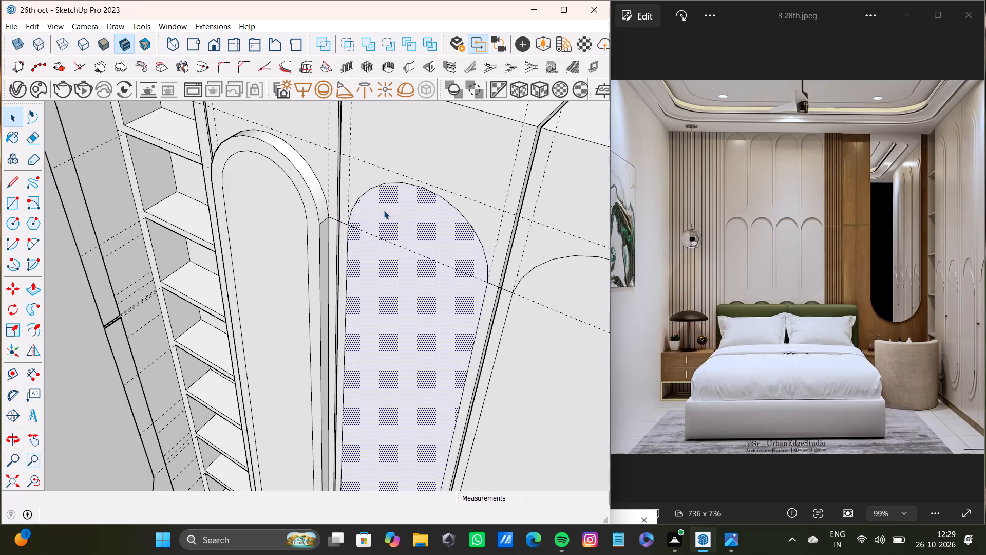
key(p)
drag(384, 210, 304, 187)
scroll(369, 249, down, 4)
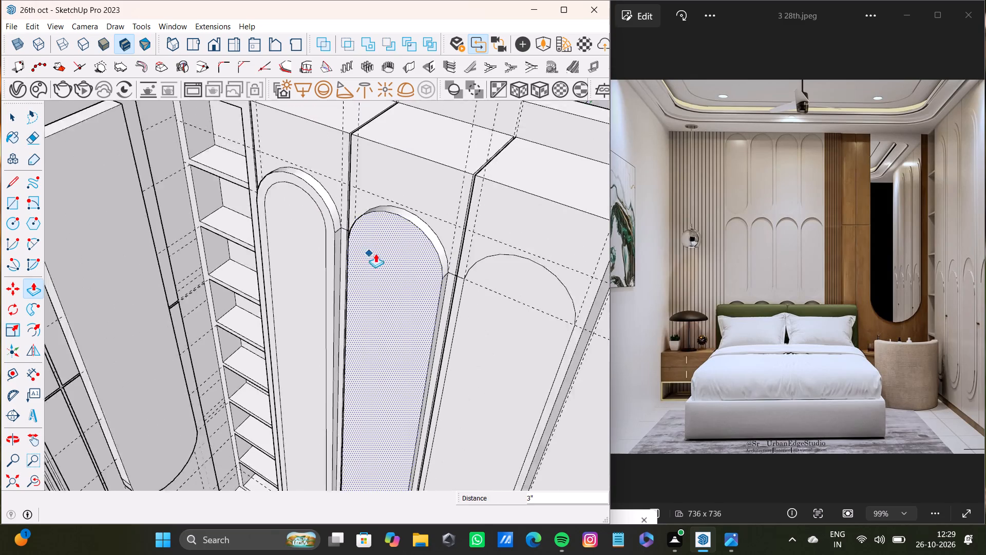
Offset the outline of the middle door's raised arched face inward by 3 inches.
scroll(375, 253, down, 4)
shift+middle_drag(376, 253, 376, 214)
middle_drag(373, 226, 414, 225)
key(space)
click(403, 226)
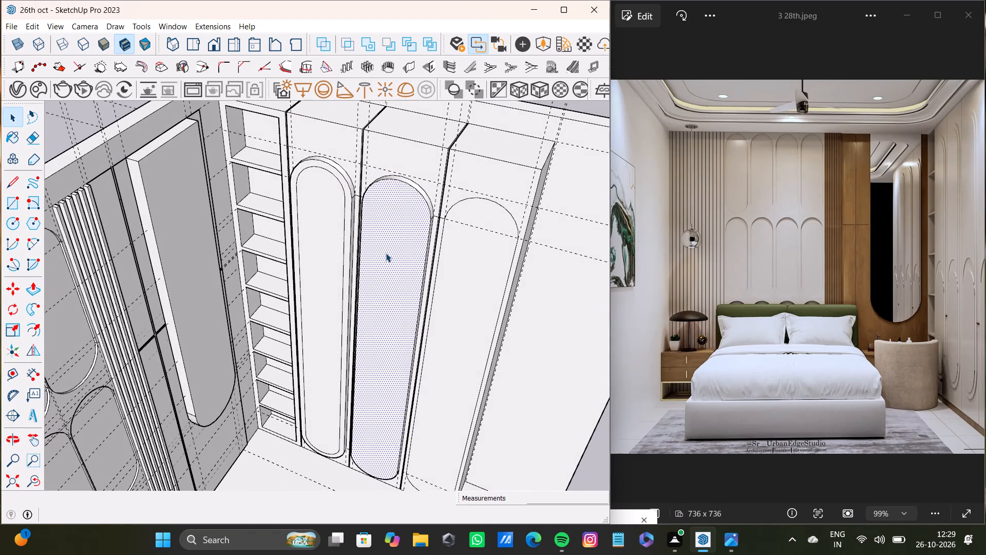
key(f)
drag(386, 253, 376, 236)
text(3")
key(Return)
Push/Pull the third wardrobe door's arched face outward, level with the middle door's raised panel.
scroll(412, 267, down, 6)
shift+middle_drag(412, 267, 382, 255)
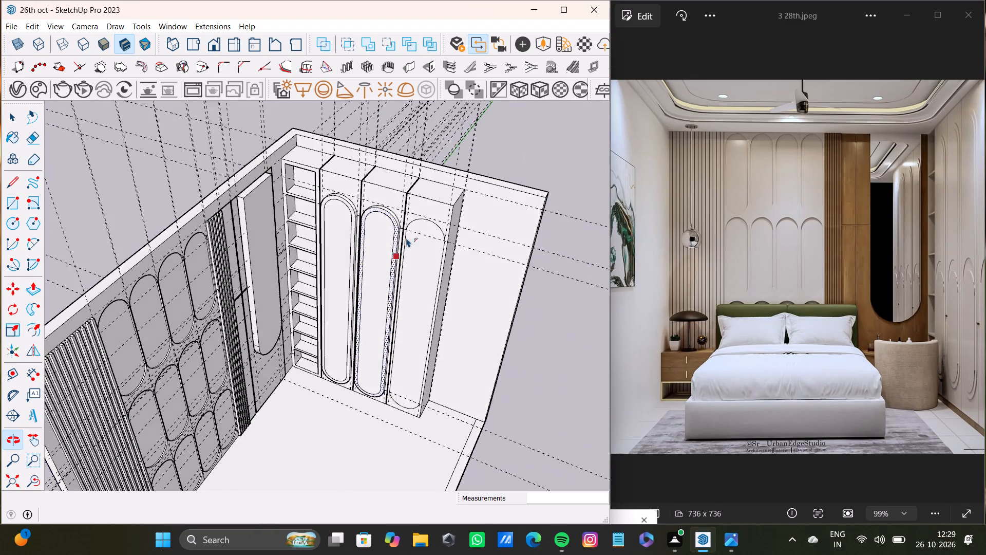
scroll(407, 237, up, 11)
key(space)
click(423, 224)
key(p)
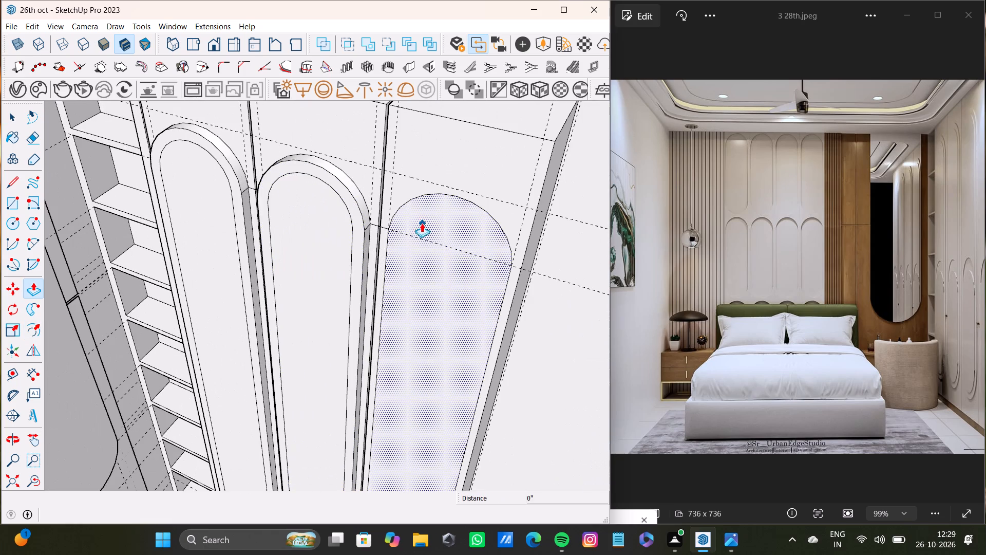
drag(422, 223, 349, 203)
Offset the outline of the third door's raised arched face inward by 3 inches.
scroll(417, 256, down, 4)
middle_drag(419, 278, 451, 215)
key(space)
click(442, 224)
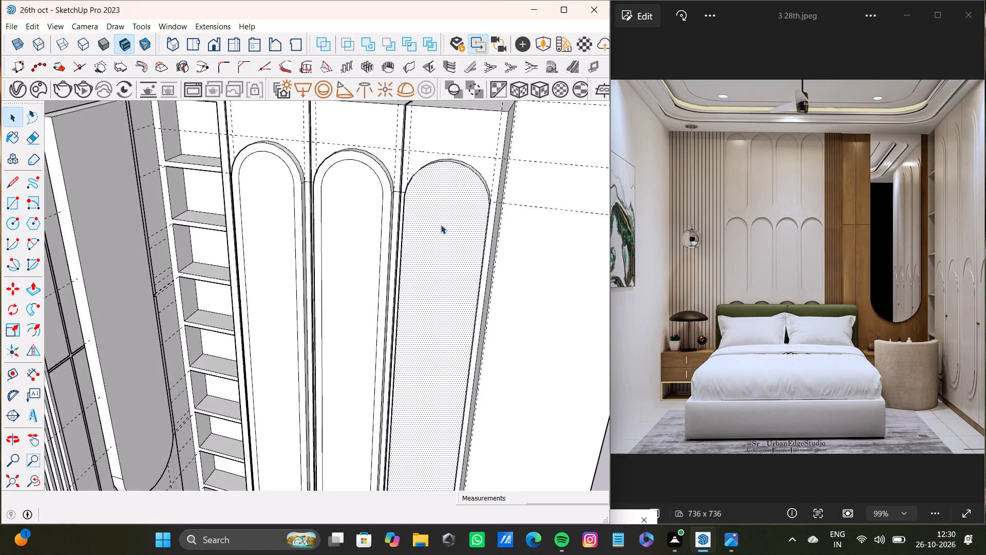
key(f)
drag(440, 228, 412, 208)
text(3")
key(Return)
key(space)
Examine the three bordered arched door panels and the shelving from several angles, including their lower ends.
scroll(416, 271, down, 3)
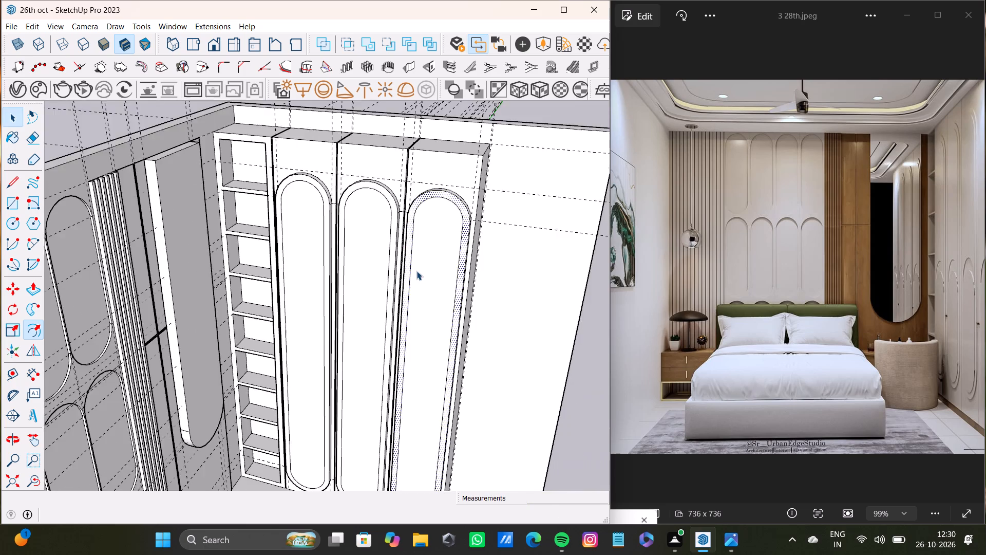
scroll(416, 271, down, 5)
middle_drag(415, 273, 350, 236)
scroll(368, 258, down, 4)
middle_drag(381, 339, 414, 324)
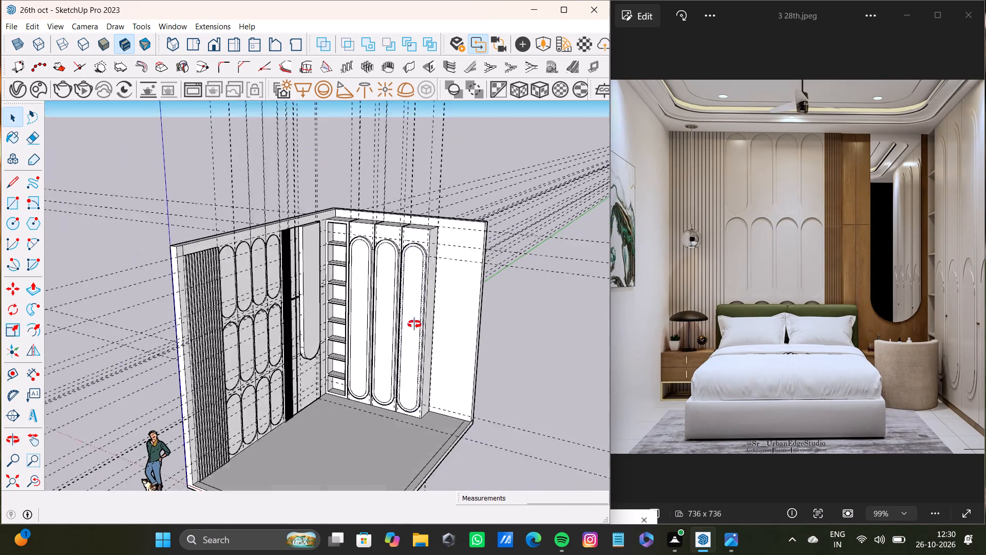
middle_drag(414, 324, 475, 306)
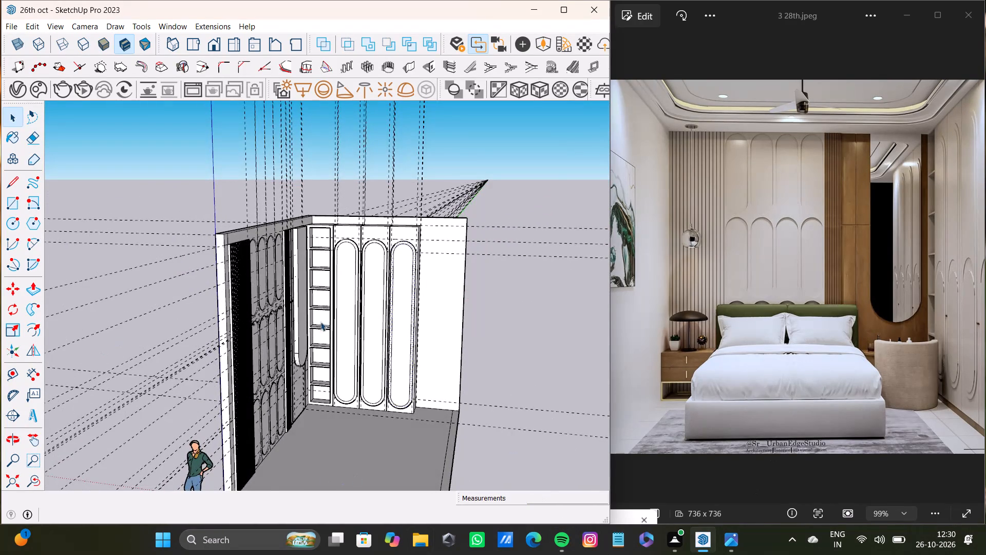
scroll(279, 361, up, 11)
middle_drag(375, 393, 252, 351)
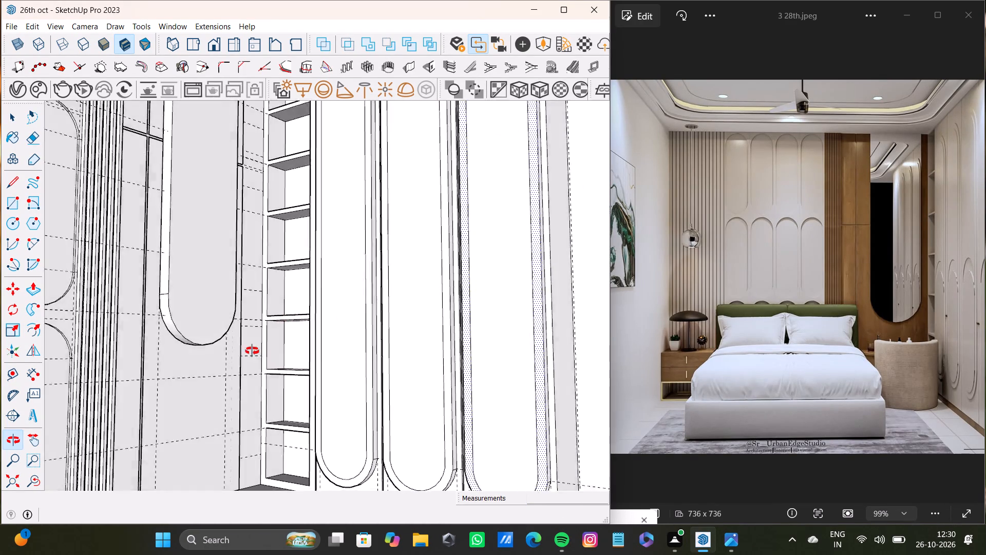
middle_drag(252, 351, 282, 347)
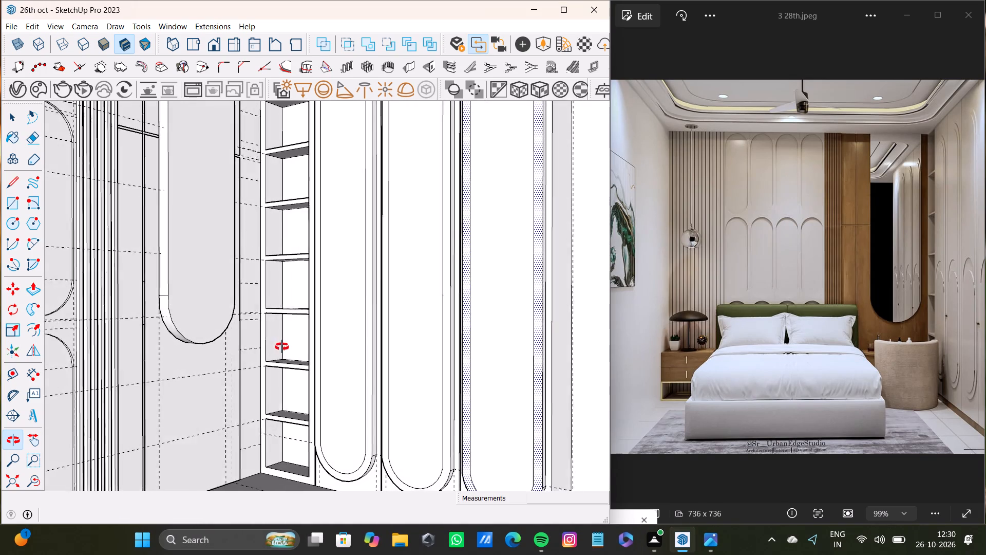
middle_drag(282, 347, 285, 346)
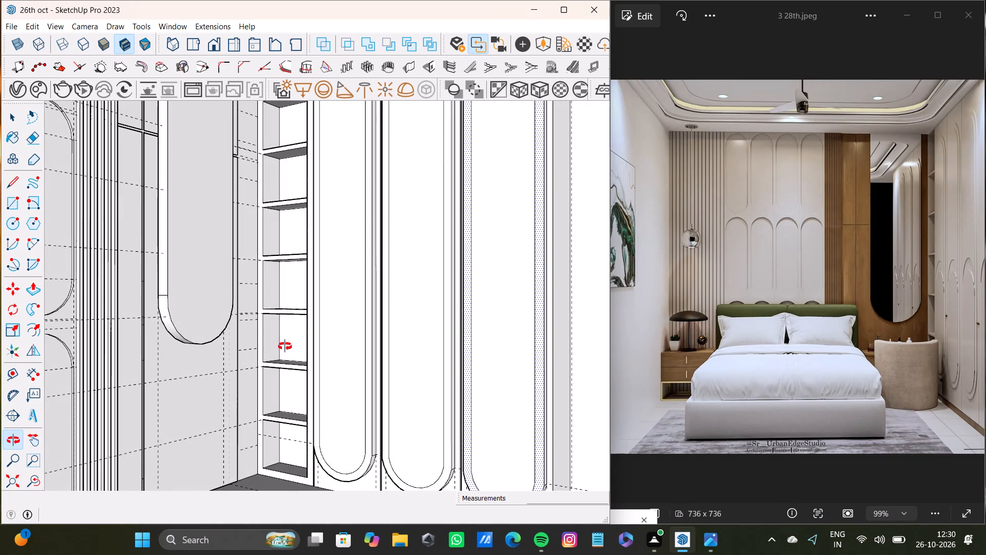
middle_drag(285, 346, 319, 350)
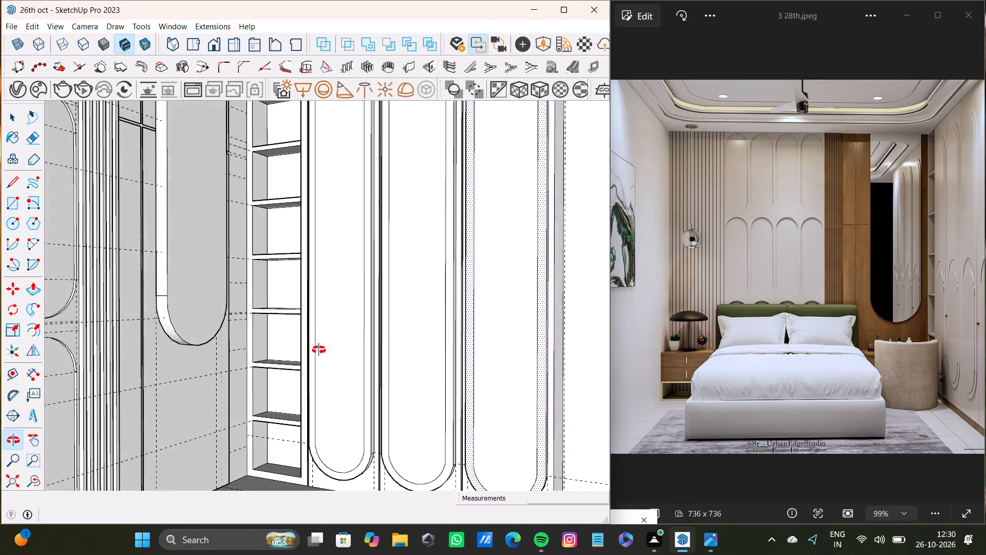
middle_drag(319, 350, 348, 374)
scroll(349, 365, down, 4)
shift+middle_drag(349, 357, 335, 410)
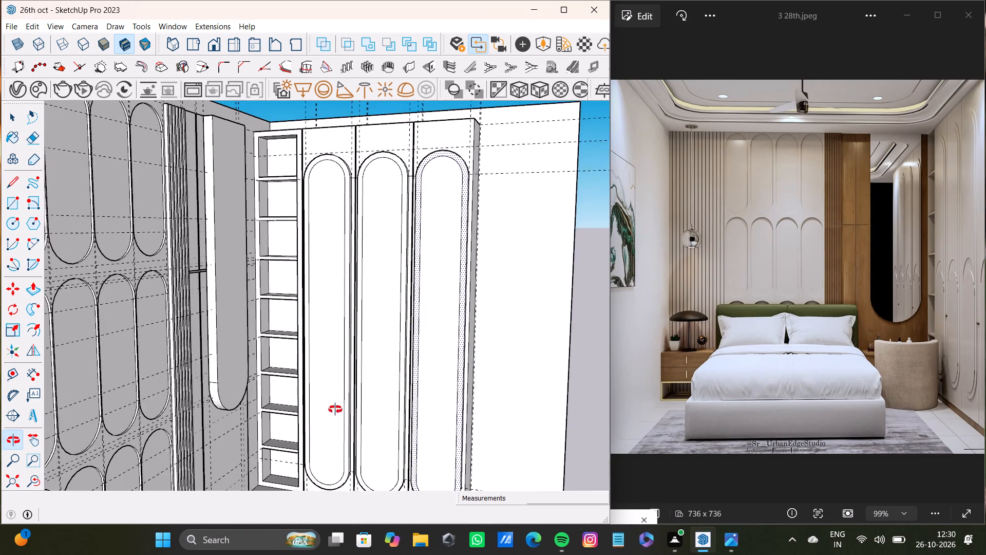
shift+middle_drag(335, 410, 331, 391)
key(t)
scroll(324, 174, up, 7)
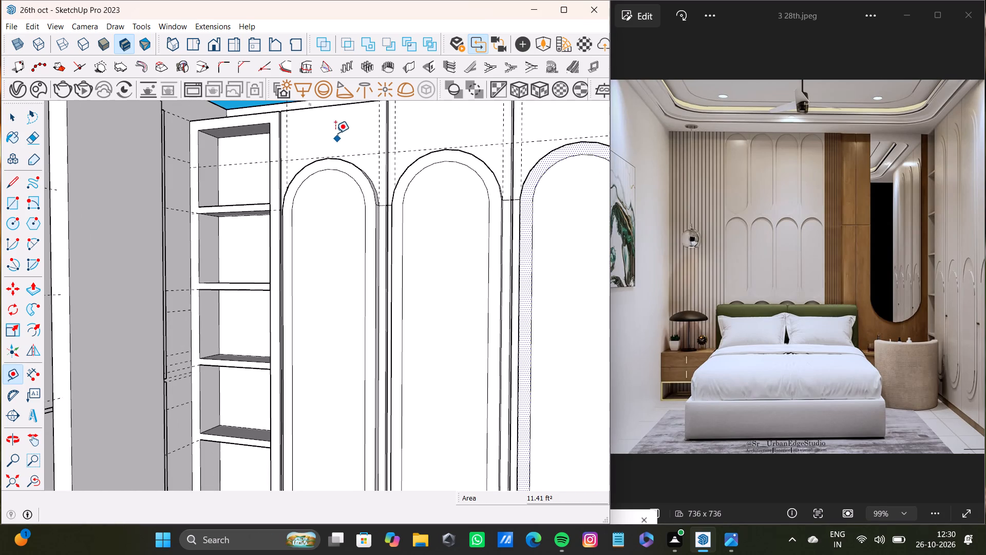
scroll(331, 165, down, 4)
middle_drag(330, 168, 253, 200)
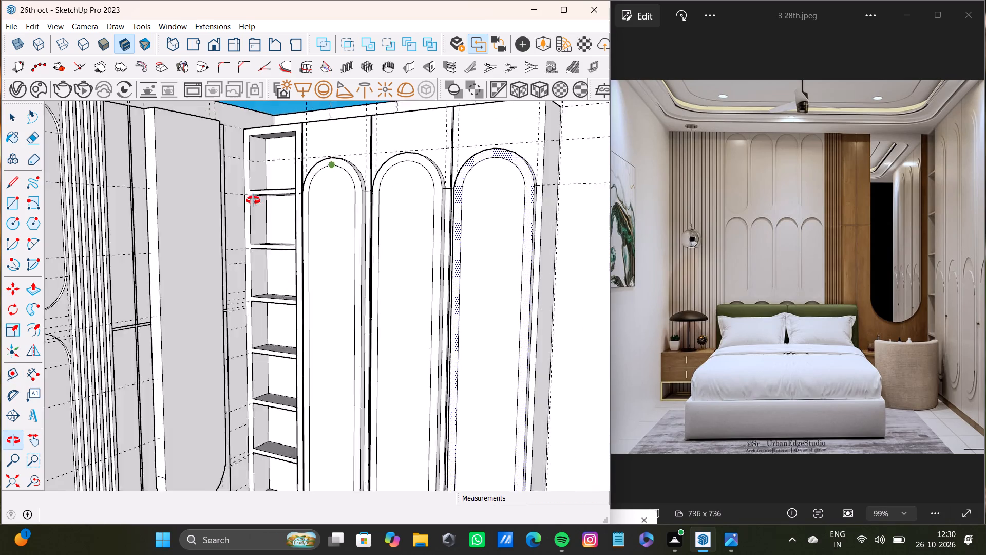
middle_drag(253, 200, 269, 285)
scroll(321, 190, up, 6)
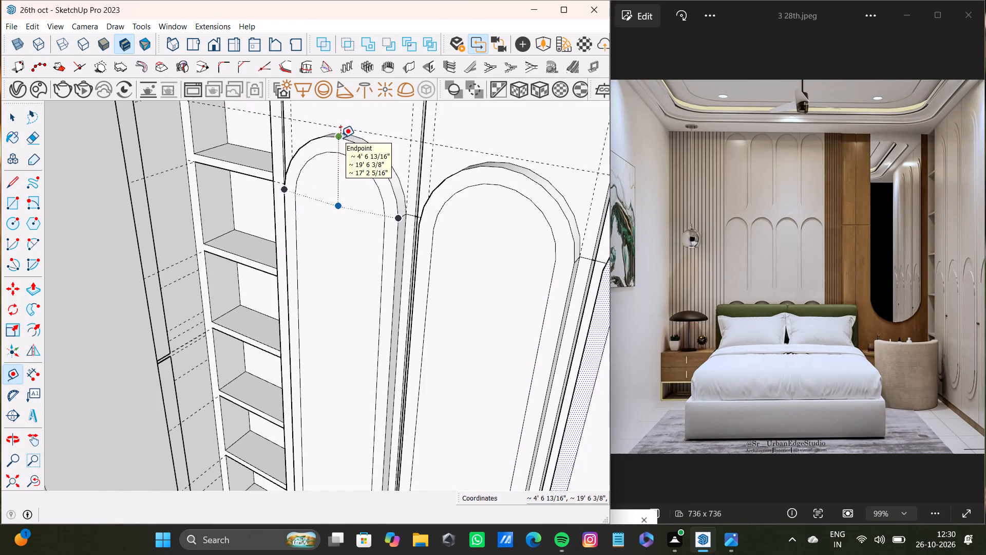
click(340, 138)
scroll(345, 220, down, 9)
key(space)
Place a horizontal Tape Measure guide across the wardrobe doors, about 10' 2 3/4" below the wardrobe's top edge.
key(t)
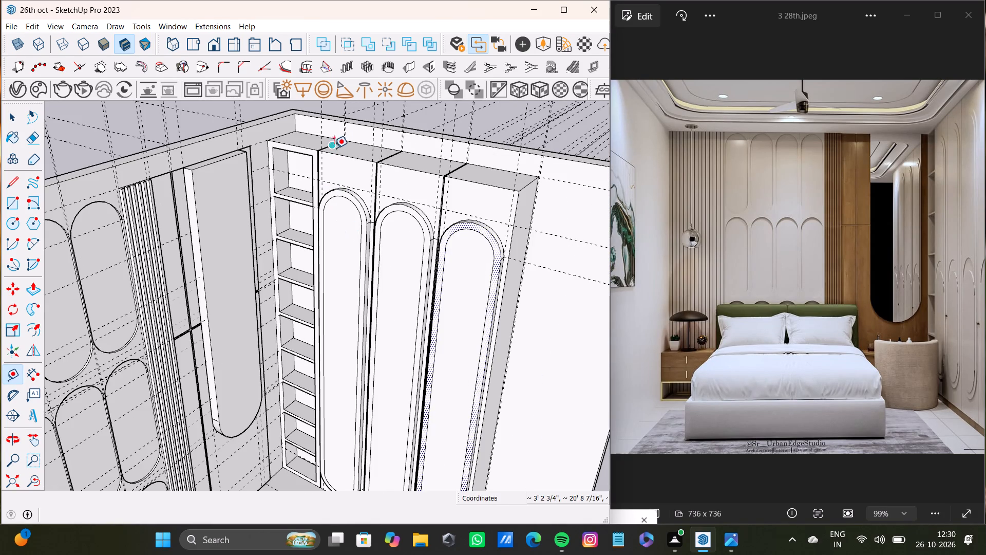
click(346, 157)
scroll(340, 279, down, 5)
middle_drag(365, 326, 356, 227)
scroll(354, 390, down, 2)
shift+middle_drag(357, 390, 400, 331)
scroll(382, 346, up, 7)
middle_drag(383, 363, 392, 317)
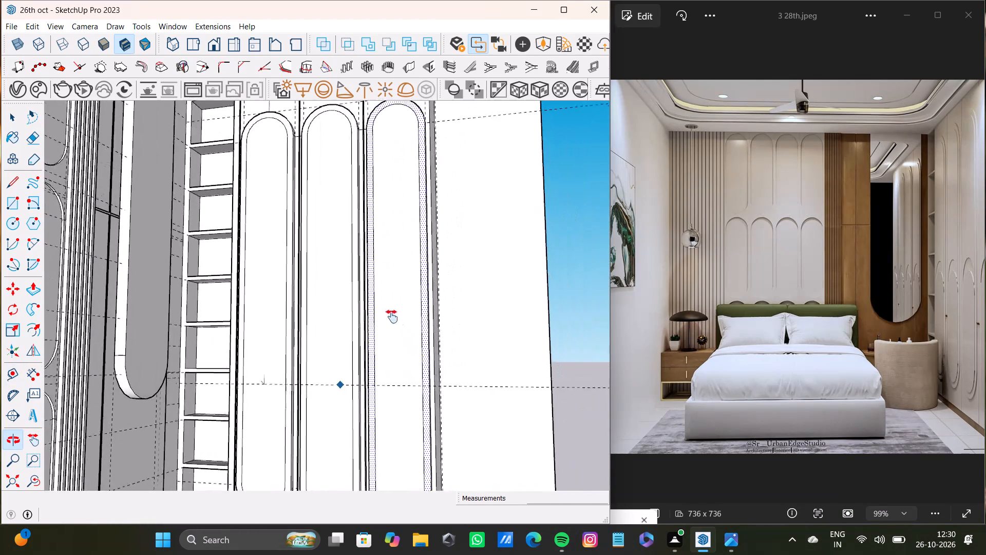
middle_drag(392, 317, 352, 313)
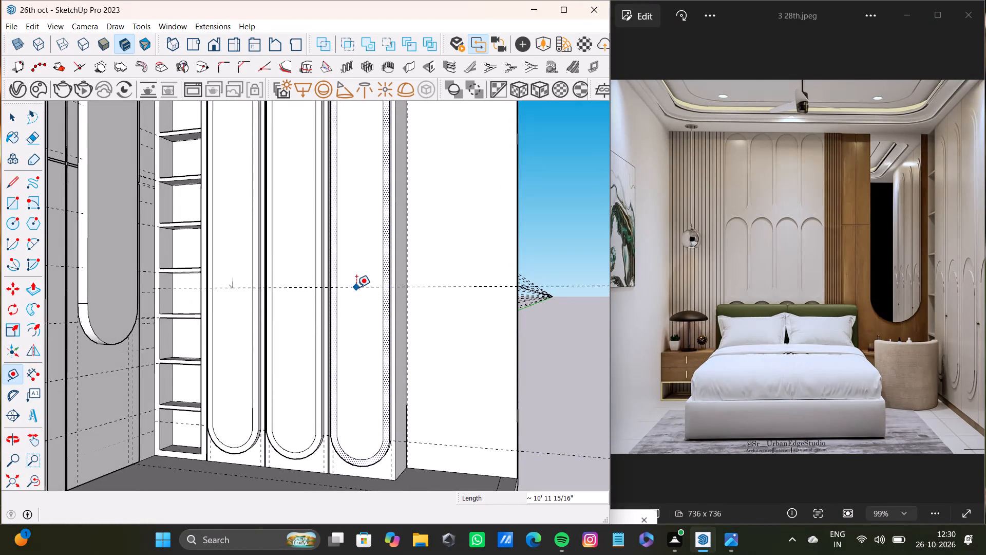
click(357, 267)
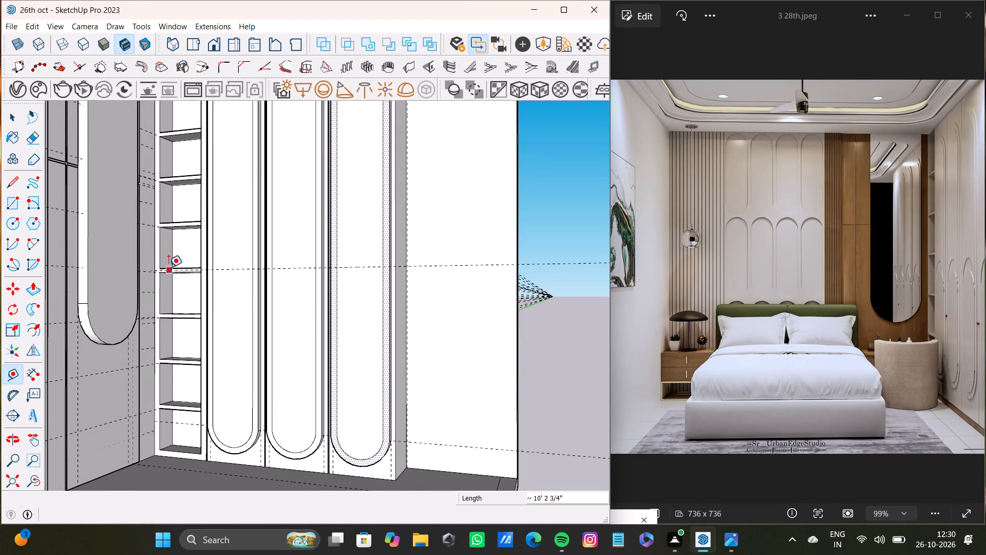
Draw a horizontal line about 7' 3 11/16" long along the guide, across the inner panels of all three wardrobe doors.
scroll(330, 300, up, 8)
middle_drag(235, 287, 269, 333)
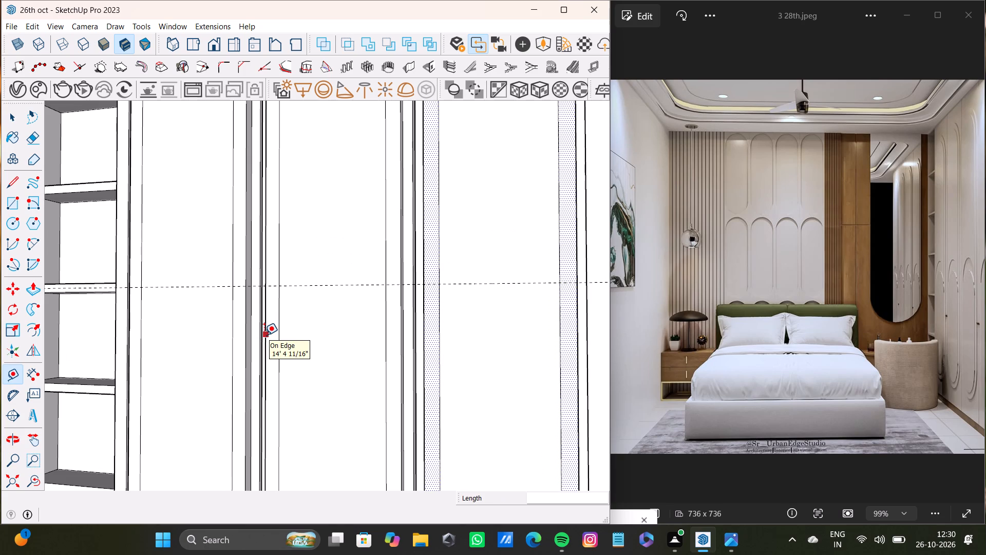
key(l)
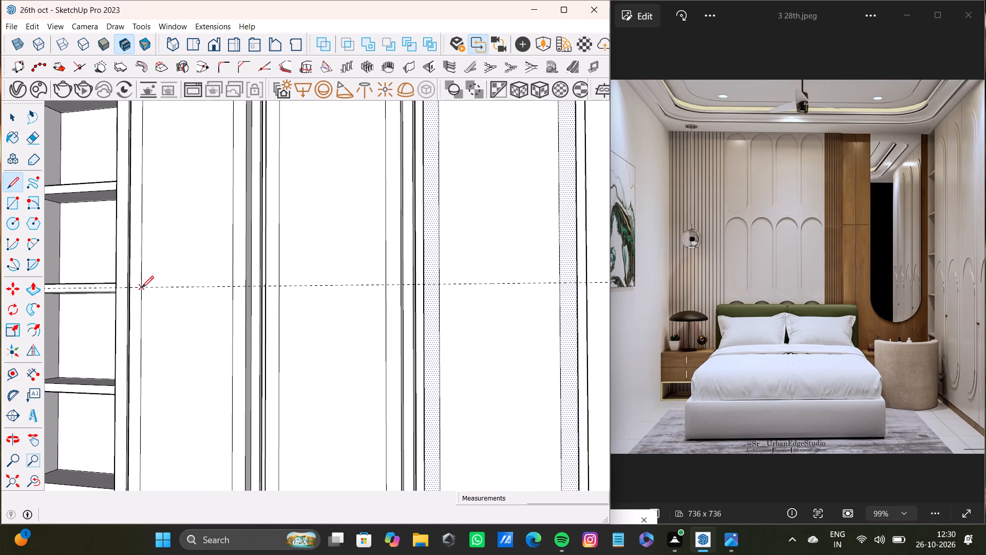
click(142, 288)
scroll(482, 314, down, 4)
shift+middle_drag(475, 300, 421, 299)
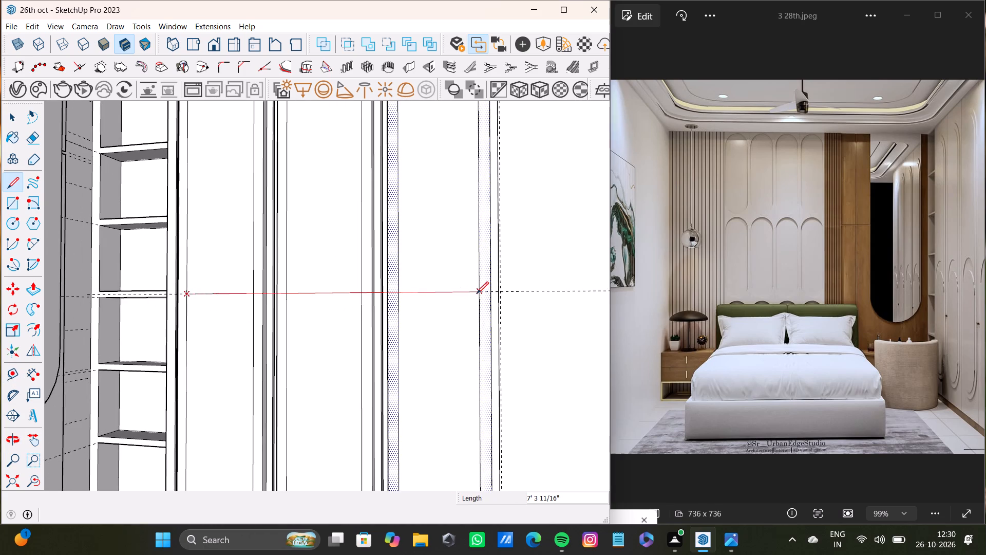
click(477, 293)
key(space)
scroll(354, 308, down, 5)
middle_drag(354, 308, 323, 356)
key(space)
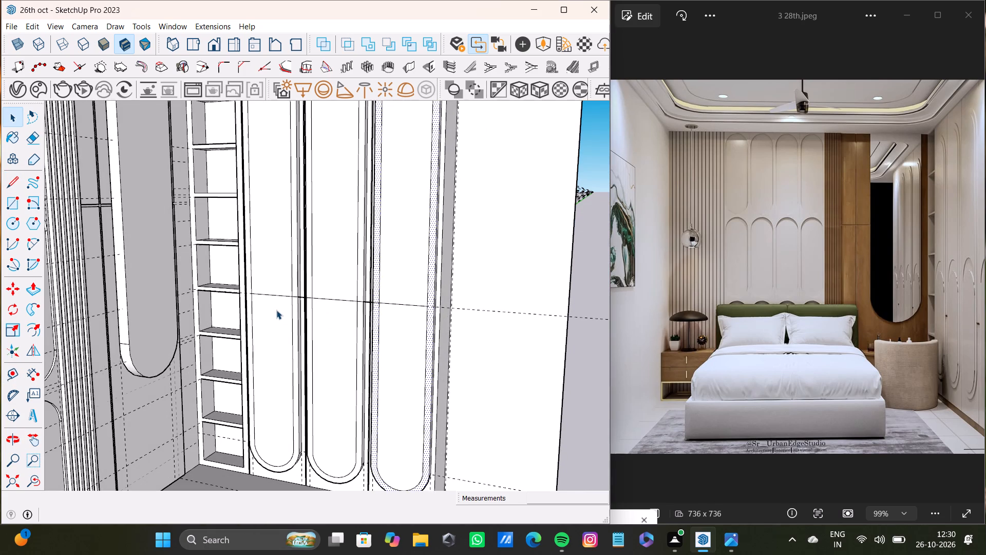
Draw an upward semicircular arc on the horizontal line, spanning the inner panel of the first door beside the shelving.
key(a)
scroll(252, 273, up, 7)
click(240, 299)
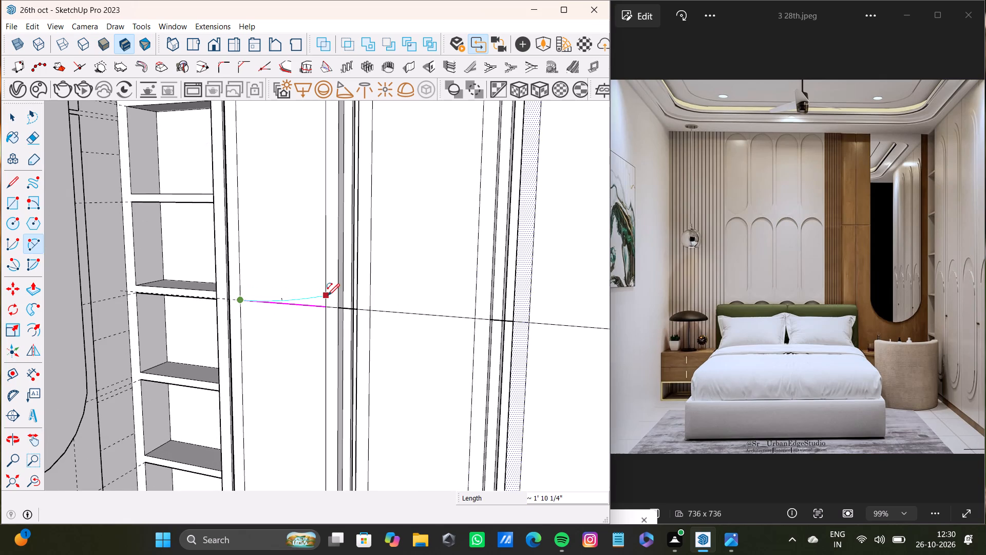
click(325, 305)
click(274, 252)
scroll(348, 289, down, 4)
shift+middle_drag(374, 288, 329, 273)
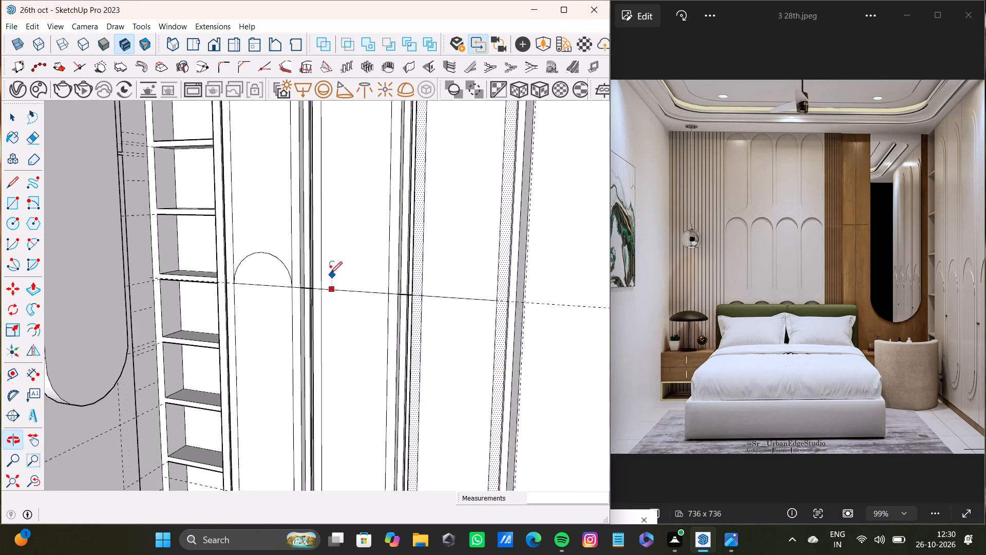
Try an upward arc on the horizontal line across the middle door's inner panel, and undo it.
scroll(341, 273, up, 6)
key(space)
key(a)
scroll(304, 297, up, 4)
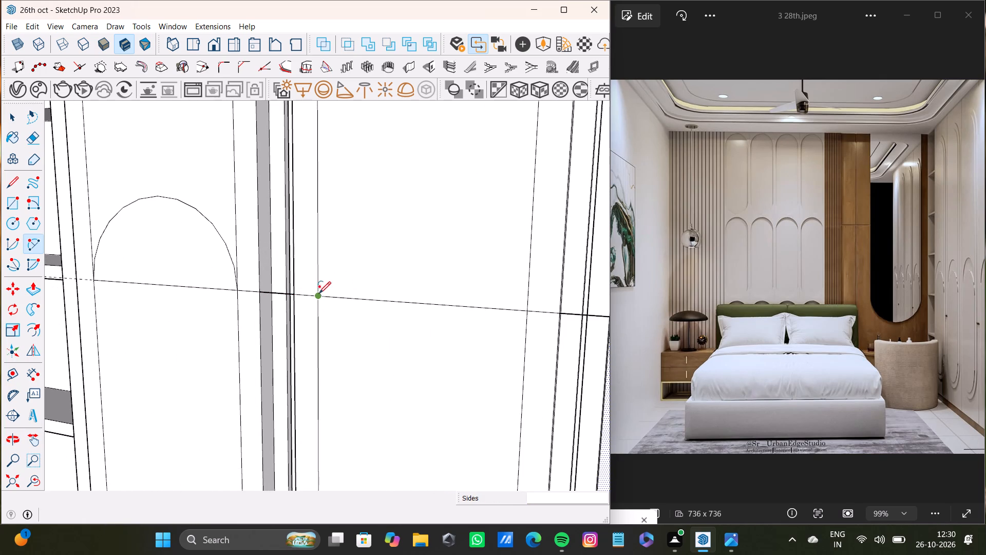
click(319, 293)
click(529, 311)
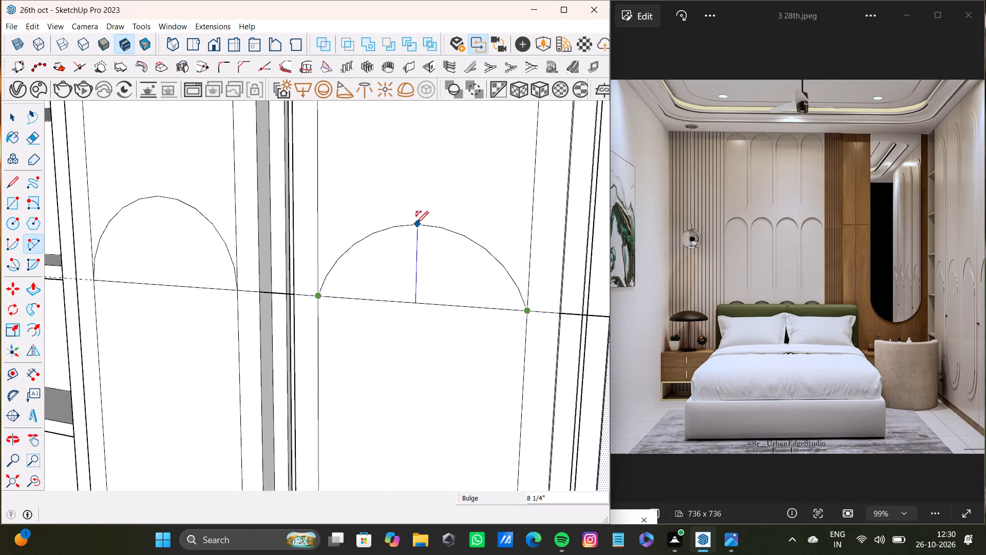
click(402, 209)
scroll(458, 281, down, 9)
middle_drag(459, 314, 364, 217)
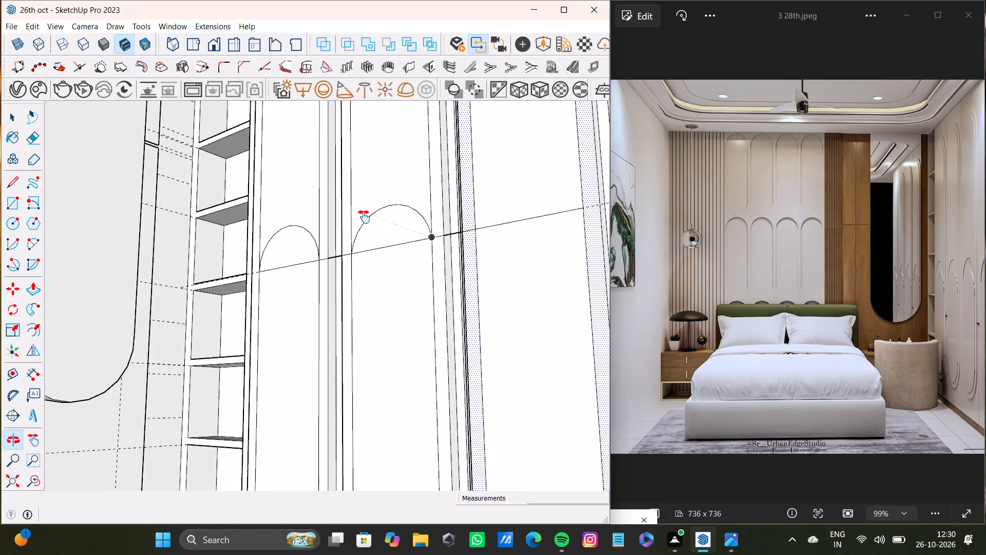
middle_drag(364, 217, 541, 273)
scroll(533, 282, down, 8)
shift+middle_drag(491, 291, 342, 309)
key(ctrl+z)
Draw an upward arc with a bulge of about 10 3/8" on the line across the middle door's inner panel.
key(a)
scroll(305, 335, up, 9)
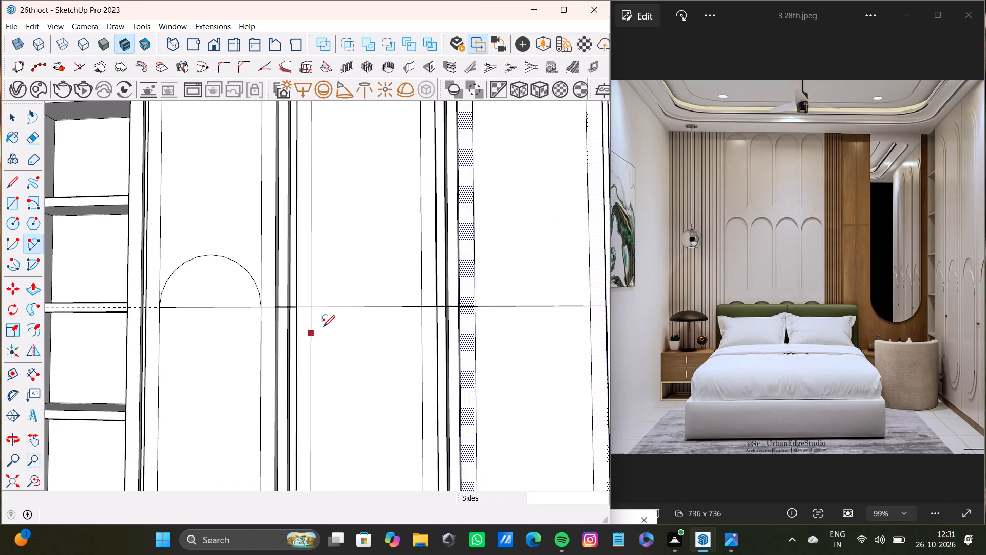
middle_drag(324, 326, 264, 402)
scroll(267, 367, up, 12)
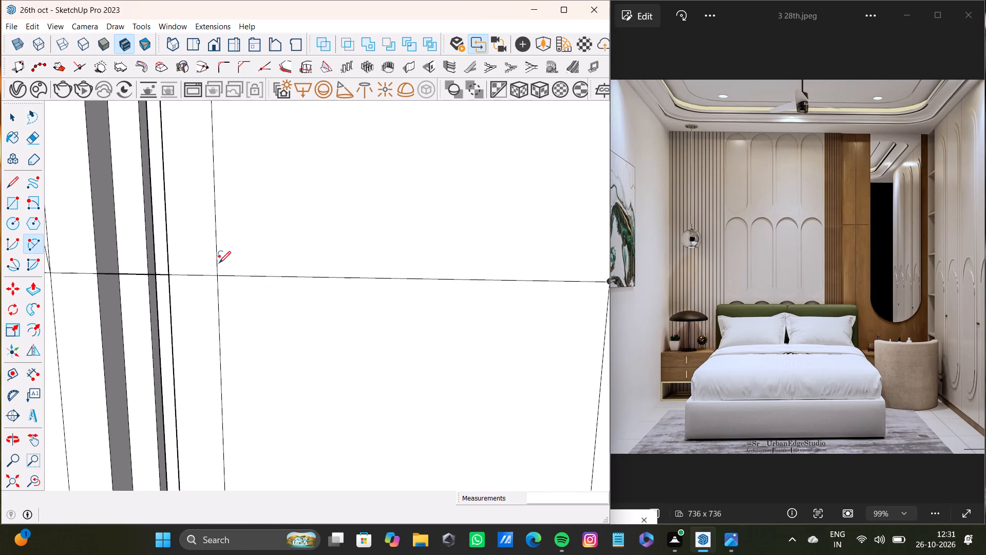
click(220, 278)
scroll(498, 284, down, 6)
shift+middle_drag(496, 285, 460, 291)
click(527, 289)
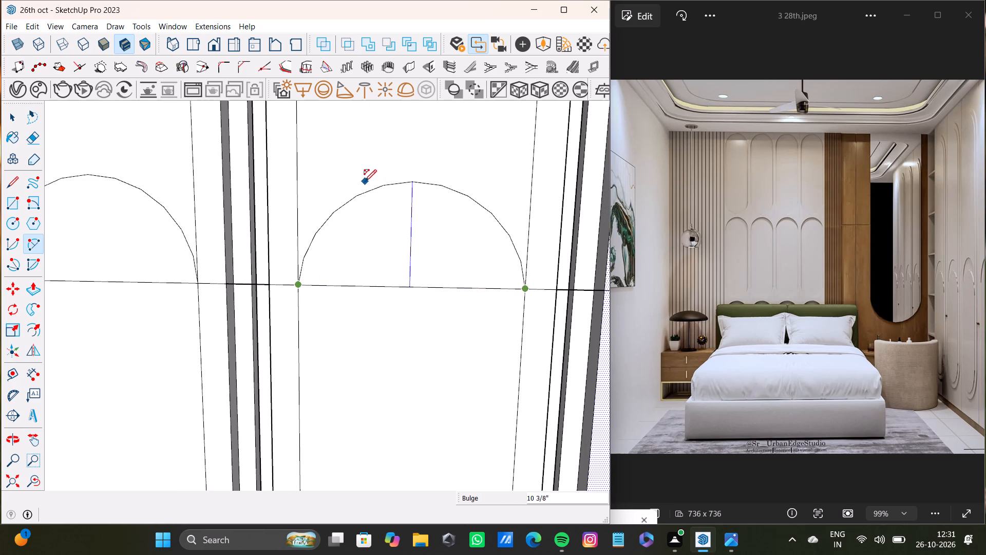
click(365, 181)
scroll(358, 225, down, 15)
shift+middle_drag(382, 239, 333, 237)
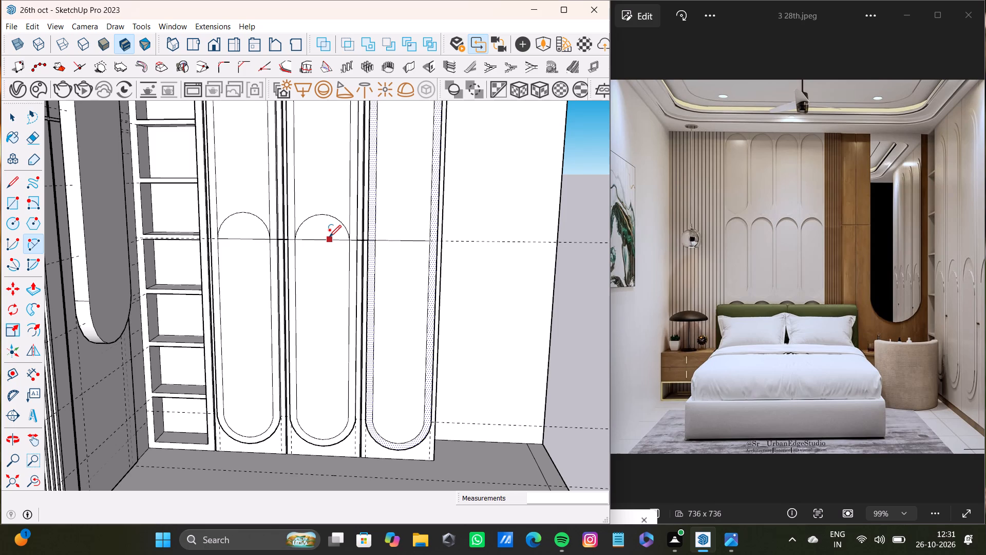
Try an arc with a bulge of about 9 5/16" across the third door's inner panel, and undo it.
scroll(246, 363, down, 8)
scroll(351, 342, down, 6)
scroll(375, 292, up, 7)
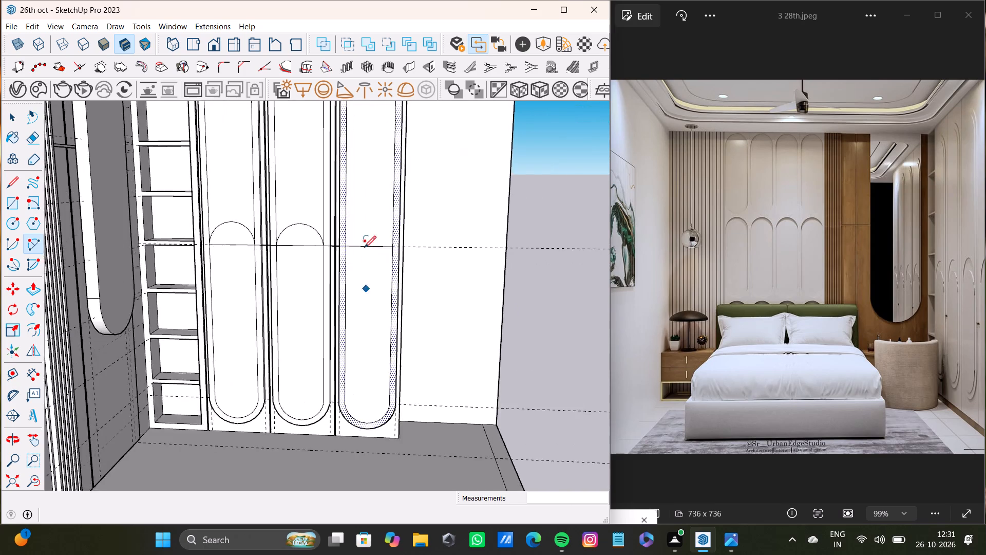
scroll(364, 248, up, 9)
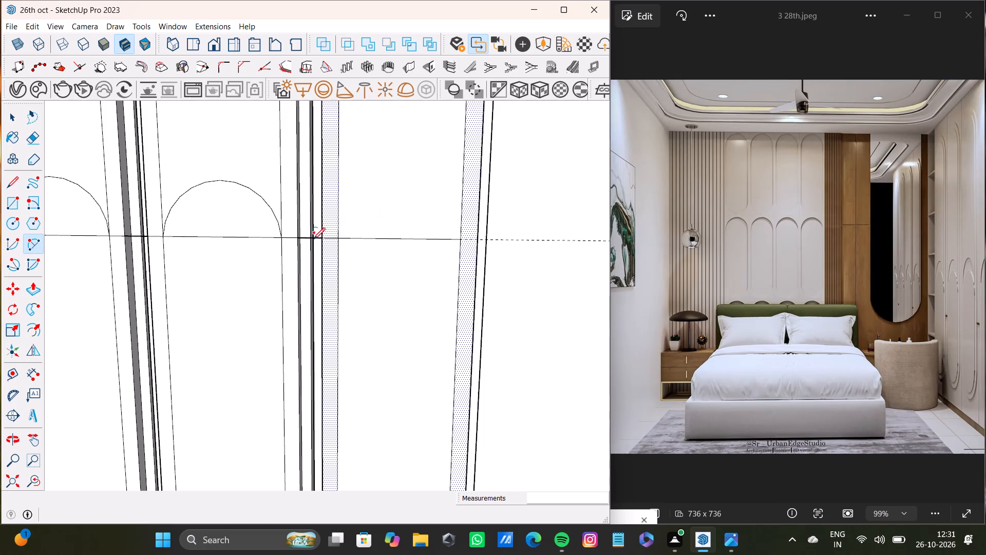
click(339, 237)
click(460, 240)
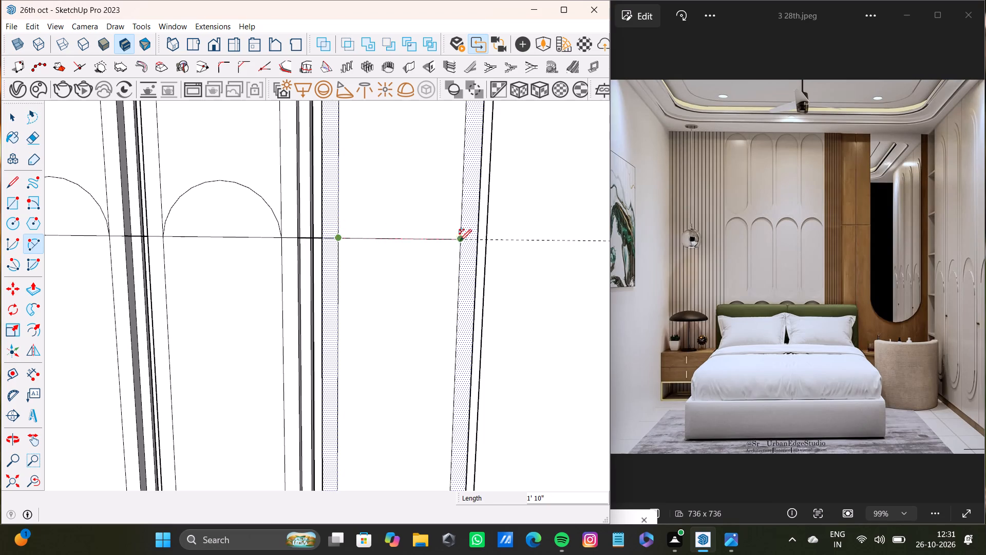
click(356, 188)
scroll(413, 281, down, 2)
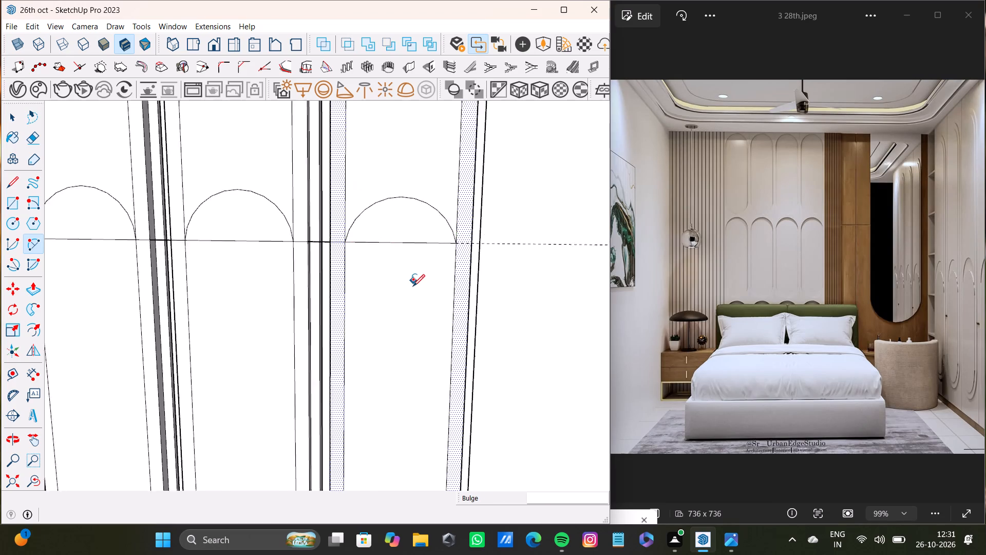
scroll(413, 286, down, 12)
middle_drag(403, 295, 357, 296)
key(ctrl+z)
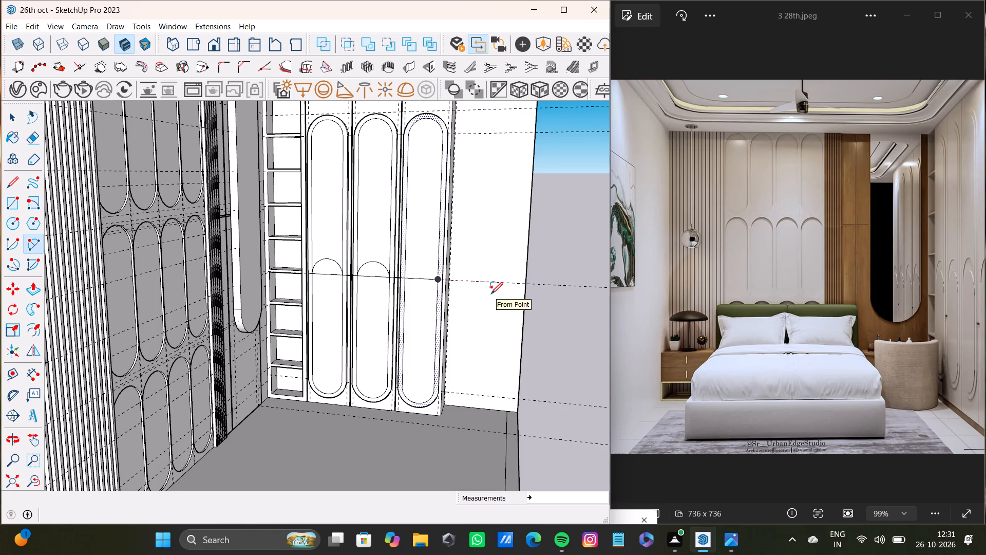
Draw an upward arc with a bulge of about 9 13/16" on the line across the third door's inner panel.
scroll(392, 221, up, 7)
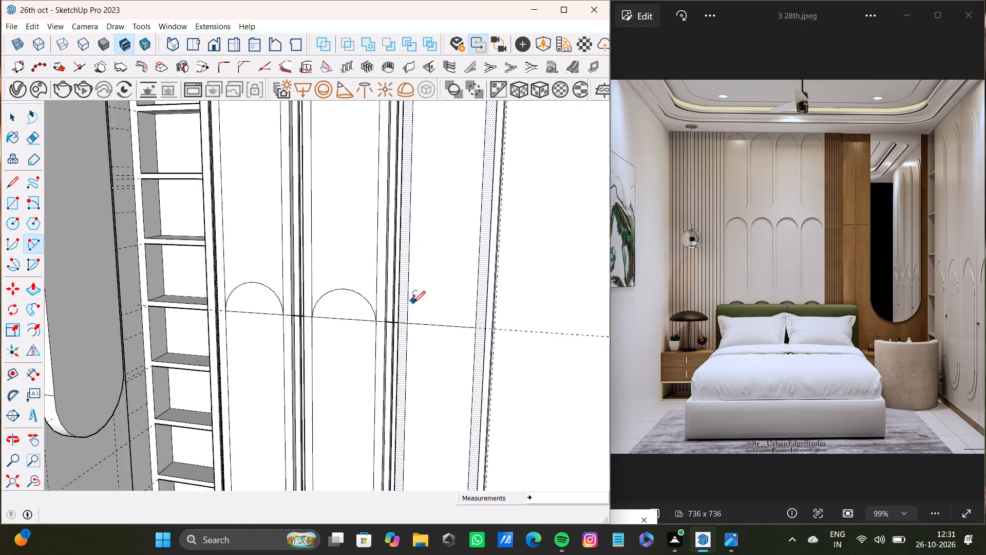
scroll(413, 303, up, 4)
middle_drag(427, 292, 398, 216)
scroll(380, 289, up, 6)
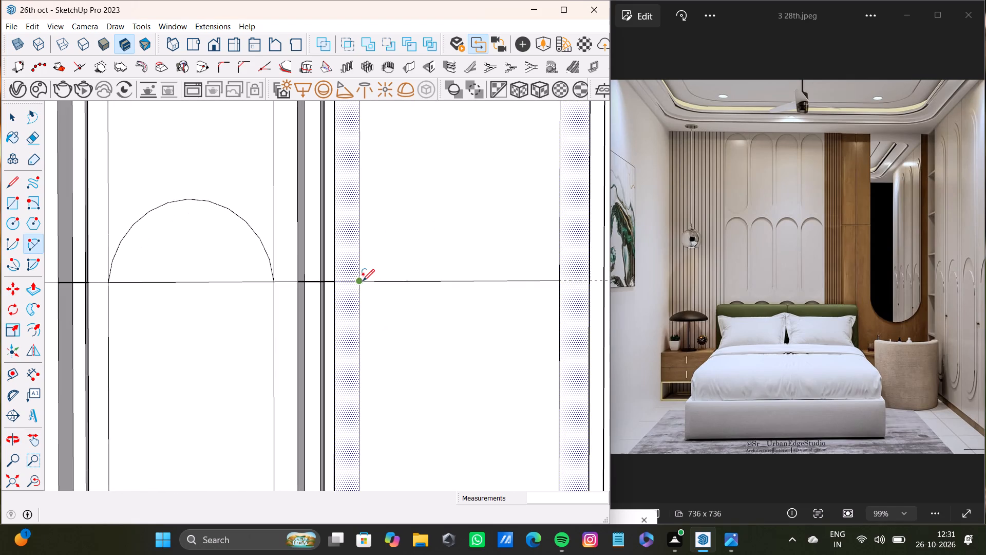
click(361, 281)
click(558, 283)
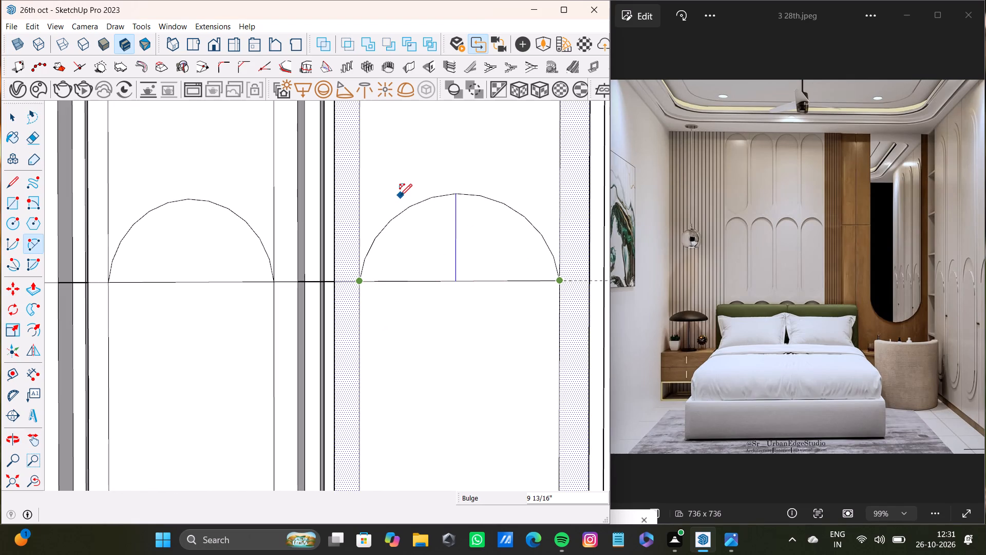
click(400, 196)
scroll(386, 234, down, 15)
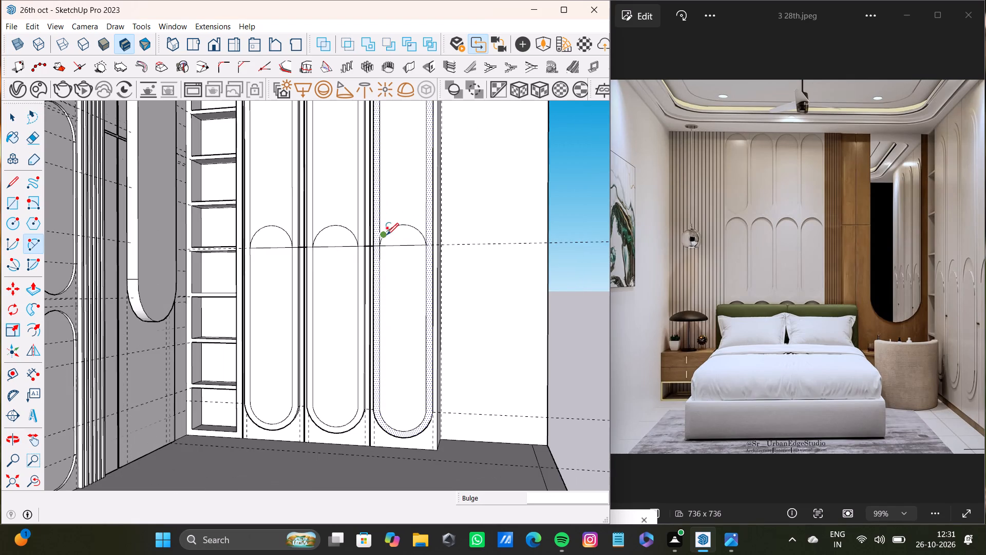
Place a horizontal Tape Measure guide 9' 4 1/16" below the wardrobe's top edge, at the crown of the first door's lower arc.
key(t)
scroll(287, 178, down, 5)
key(t)
scroll(292, 147, down, 4)
shift+middle_drag(331, 154, 331, 290)
scroll(286, 249, up, 8)
click(279, 237)
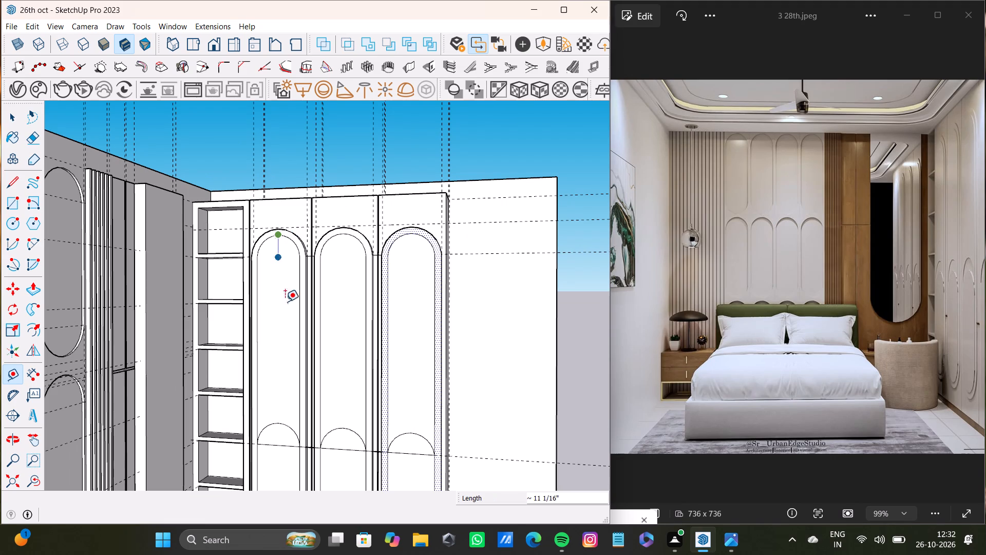
key(space)
key(t)
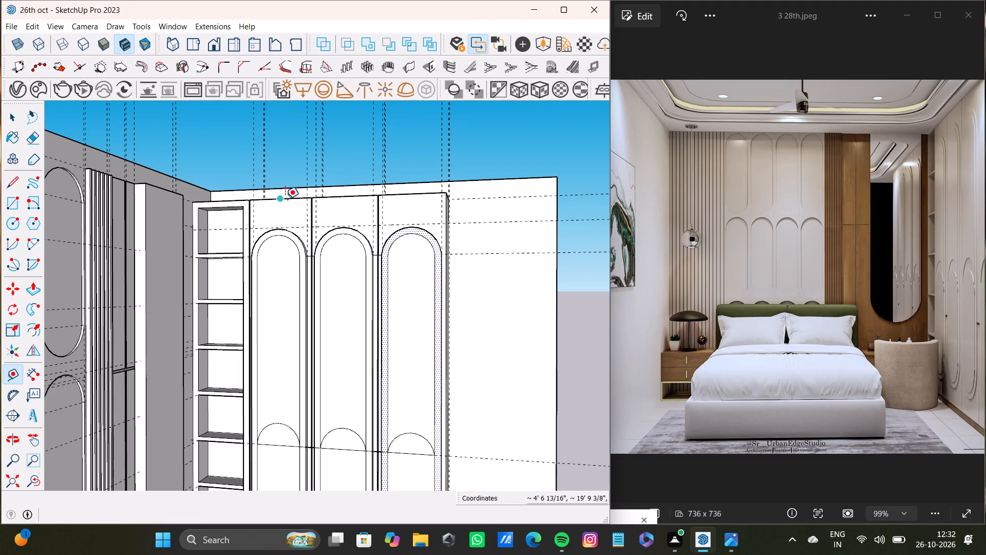
click(285, 199)
click(288, 421)
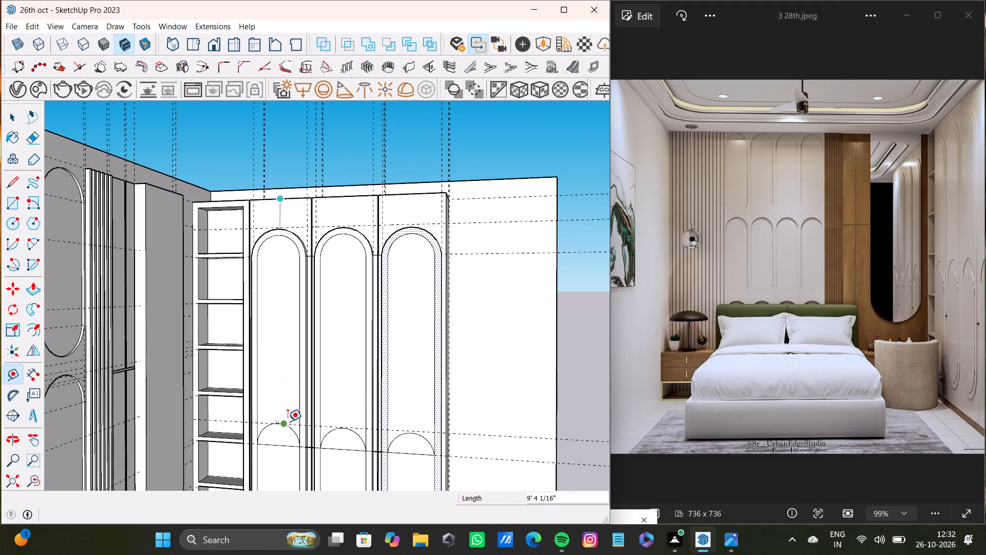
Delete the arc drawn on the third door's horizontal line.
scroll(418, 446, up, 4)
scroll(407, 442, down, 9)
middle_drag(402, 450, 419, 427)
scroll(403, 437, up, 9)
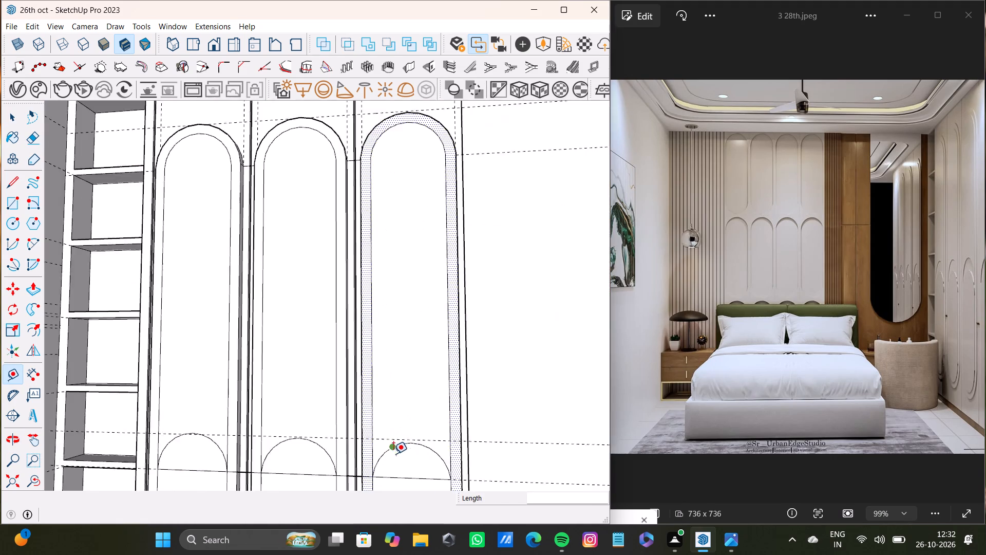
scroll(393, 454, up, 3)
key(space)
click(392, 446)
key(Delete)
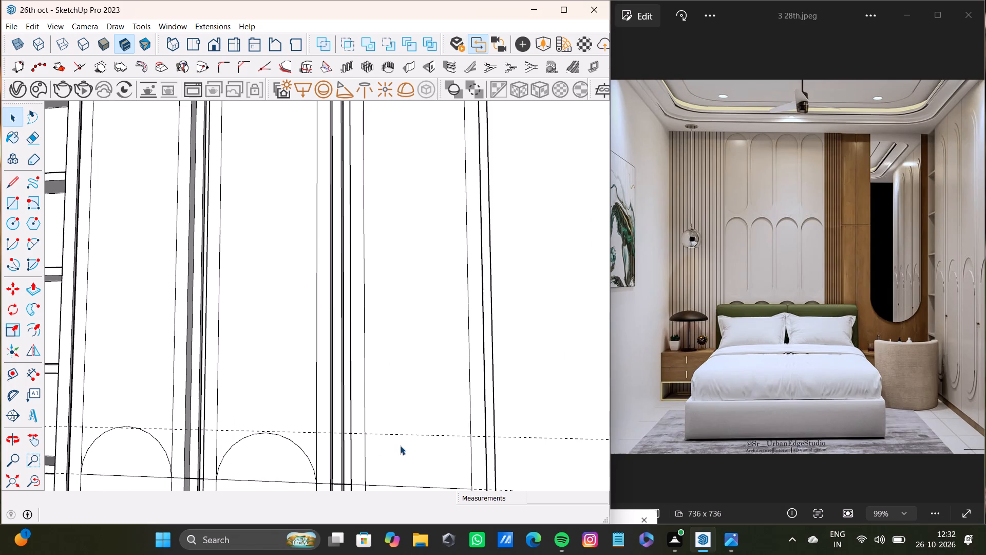
Draw an arc across the third door's inner panel, bulging about 10 11/16" up to the new horizontal guide.
key(a)
scroll(401, 441, down, 8)
middle_drag(382, 443, 364, 394)
scroll(358, 433, up, 11)
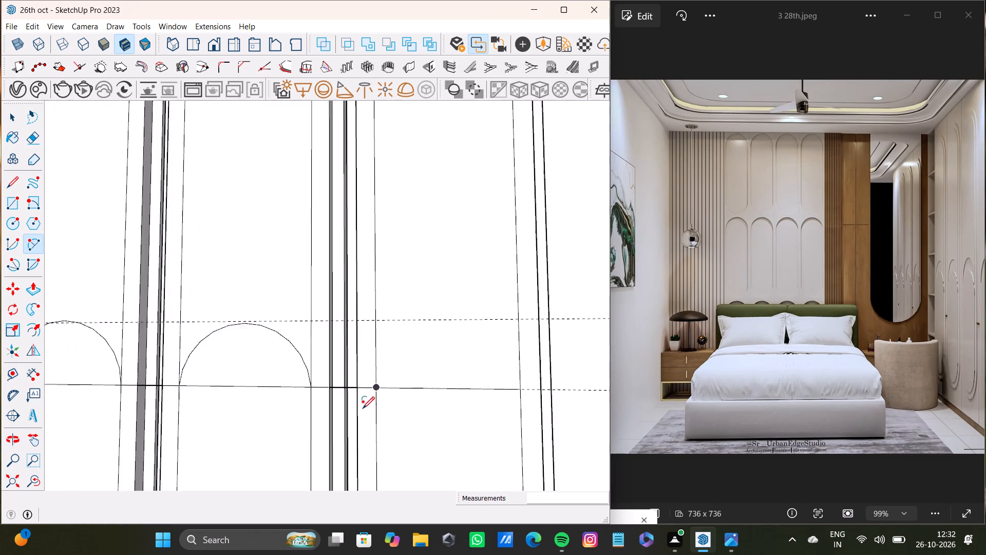
click(377, 389)
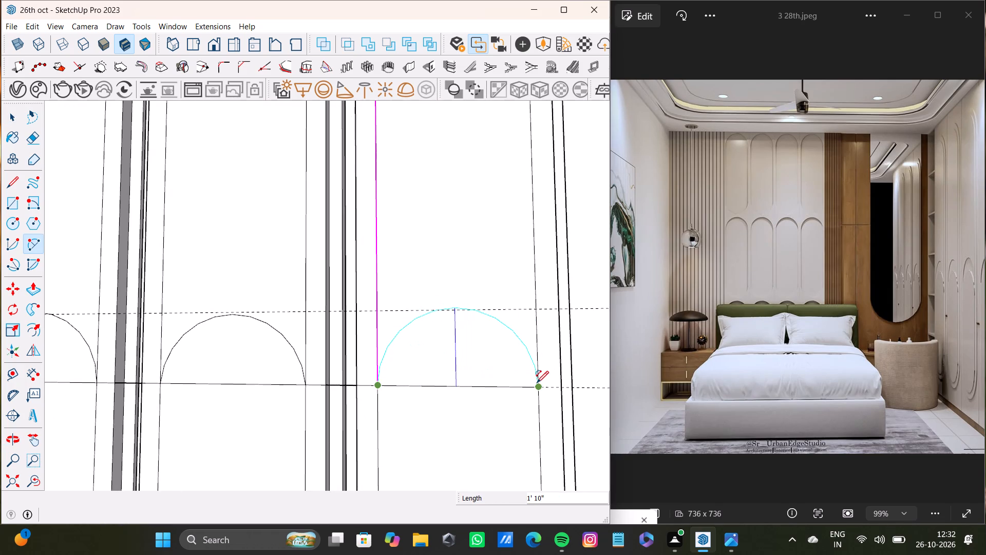
click(537, 383)
scroll(454, 313, up, 7)
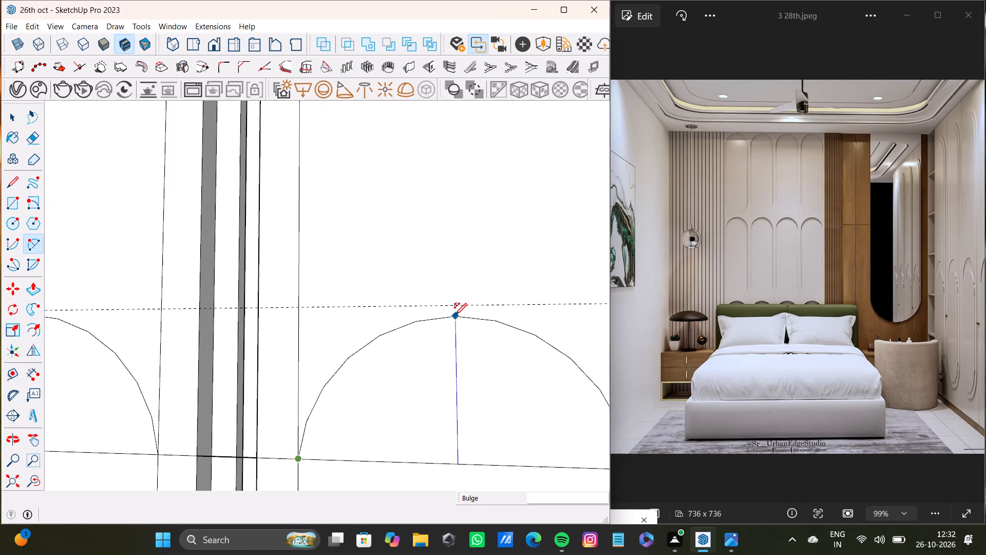
click(460, 309)
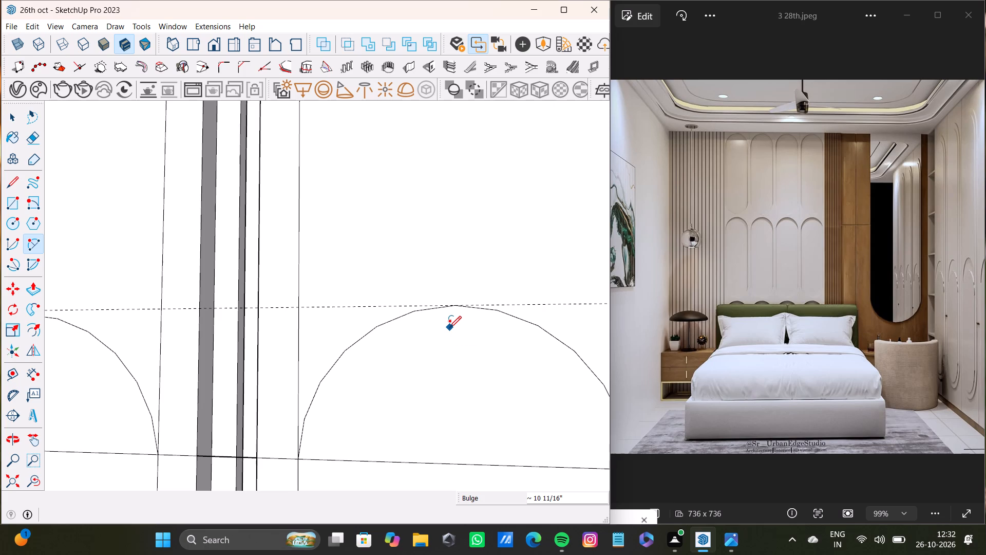
scroll(449, 328, down, 20)
scroll(449, 328, down, 1)
Delete all the horizontal line segments running across the three wardrobe doors at the base of the lower arcs.
key(space)
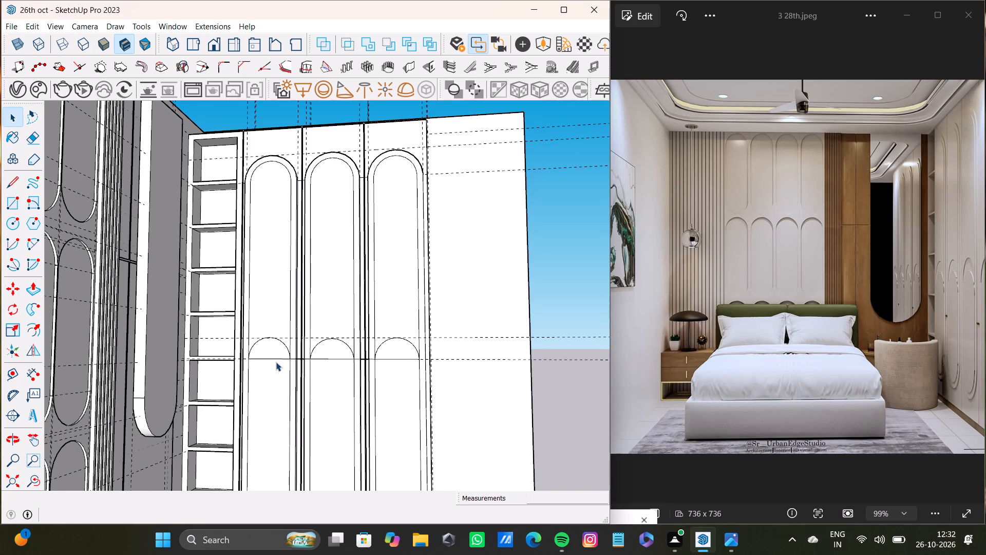
click(277, 357)
shift+click(327, 357)
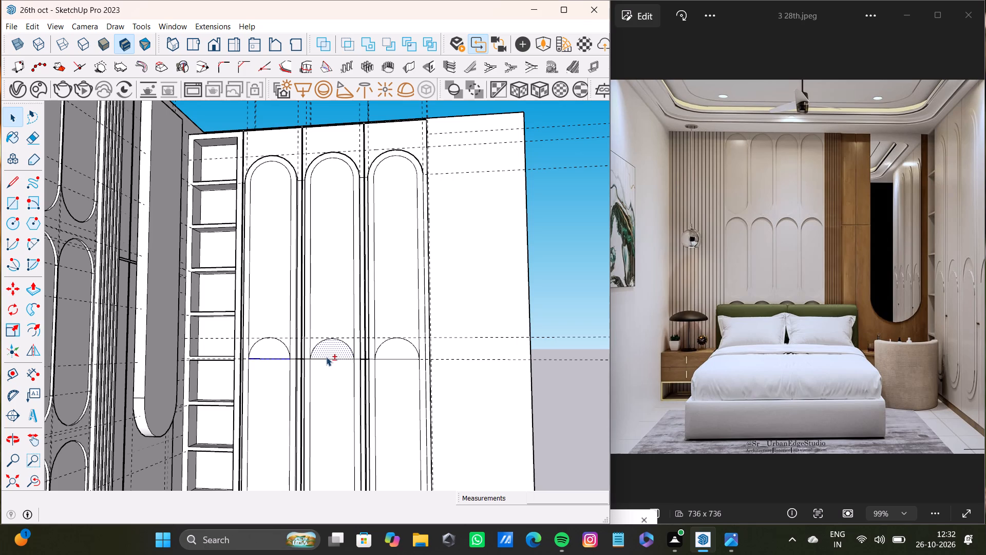
shift+click(339, 351)
shift+click(338, 359)
shift+click(385, 358)
shift+scroll(367, 357, up, 4)
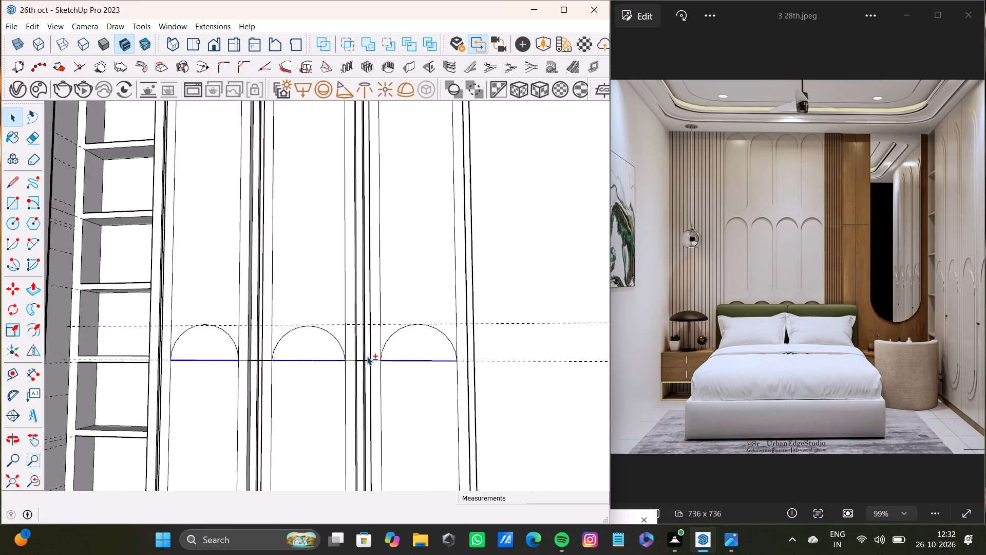
shift+scroll(367, 356, up, 12)
shift+click(383, 369)
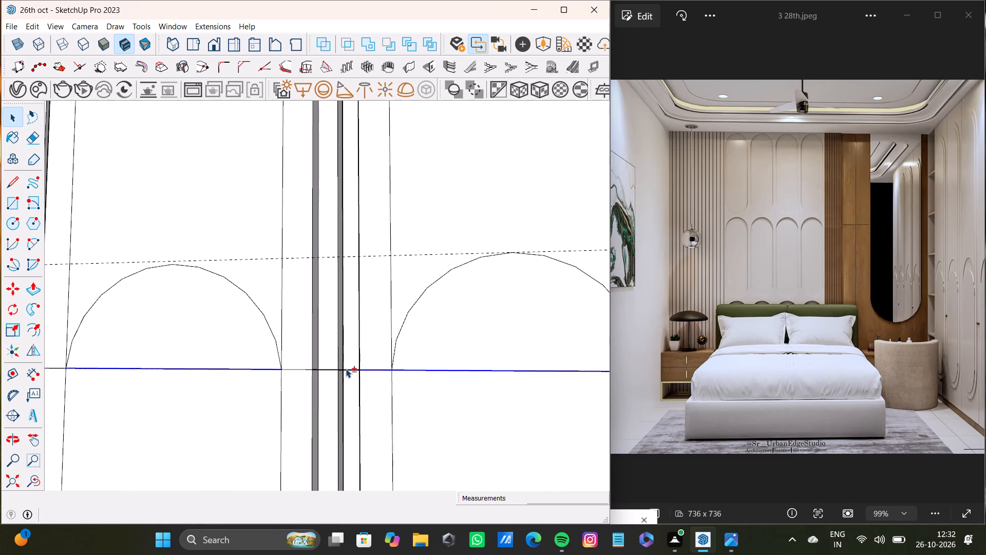
shift+click(346, 368)
shift+click(296, 370)
shift+scroll(249, 353, down, 10)
shift+middle_drag(252, 351, 316, 331)
shift+scroll(191, 346, up, 16)
shift+click(290, 351)
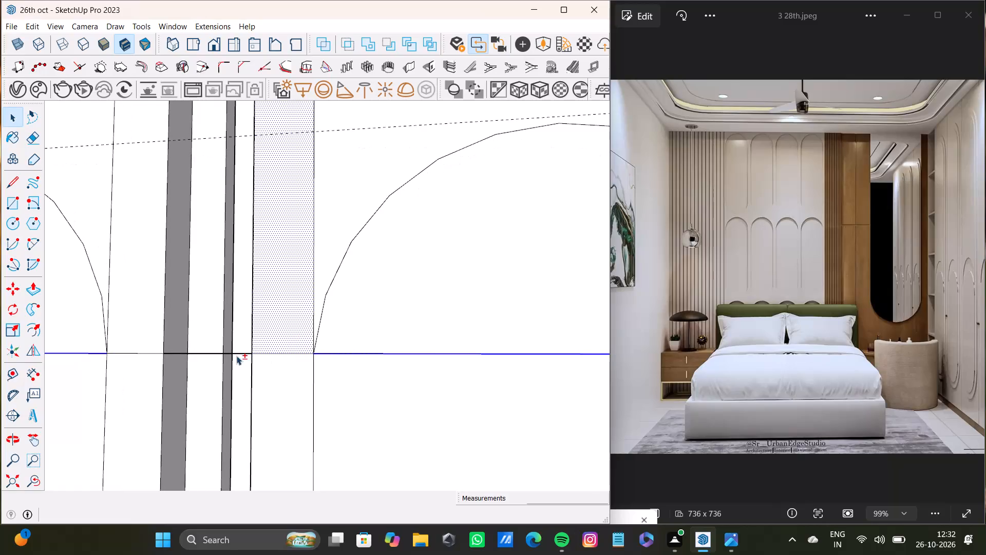
shift+click(272, 337)
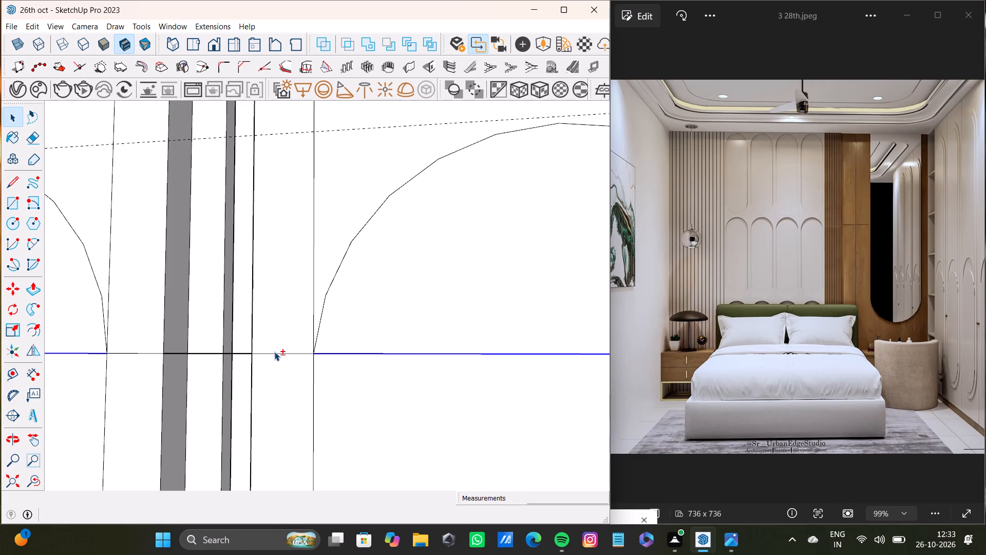
shift+scroll(285, 349, up, 12)
shift+scroll(297, 351, up, 11)
shift+click(313, 356)
shift+scroll(308, 355, down, 9)
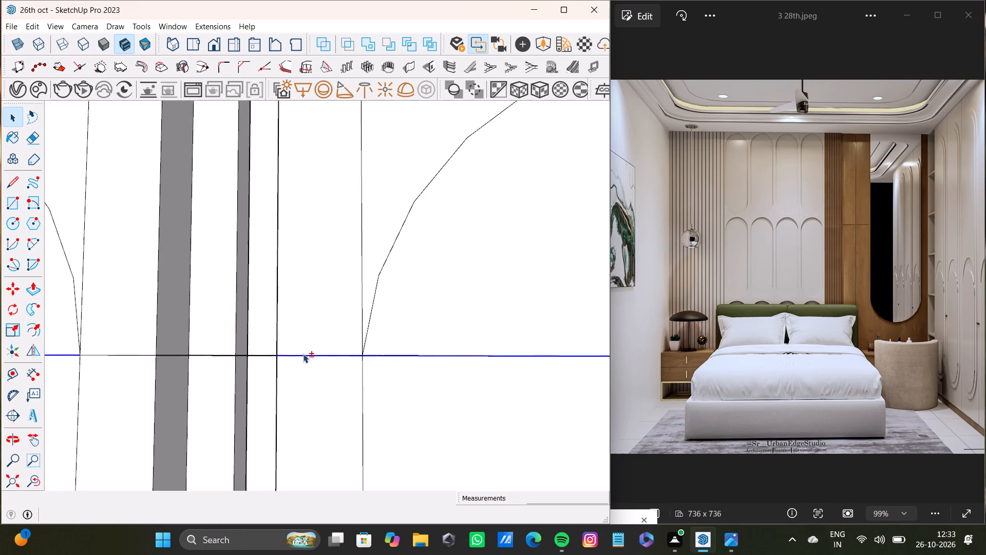
shift+click(267, 355)
shift+scroll(146, 351, down, 4)
shift+middle_drag(146, 351, 269, 350)
shift+scroll(231, 349, up, 3)
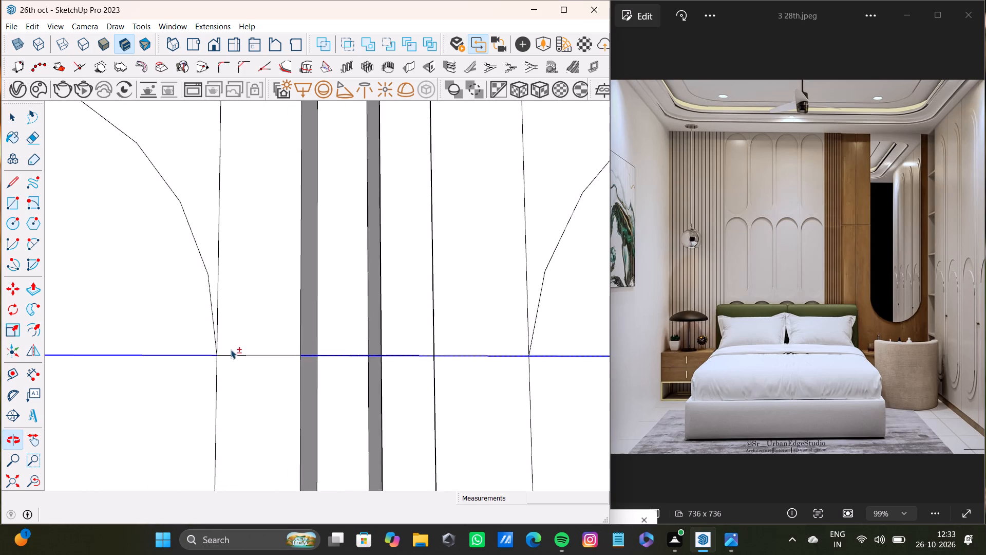
shift+scroll(231, 349, up, 4)
shift+click(267, 357)
shift+scroll(267, 357, down, 14)
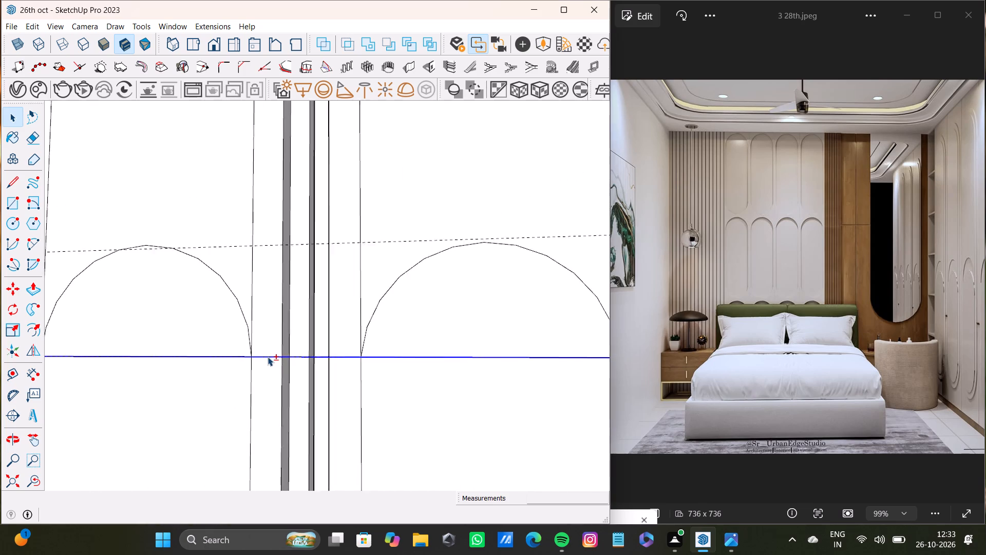
shift+scroll(268, 357, down, 14)
shift+middle_drag(277, 361, 237, 362)
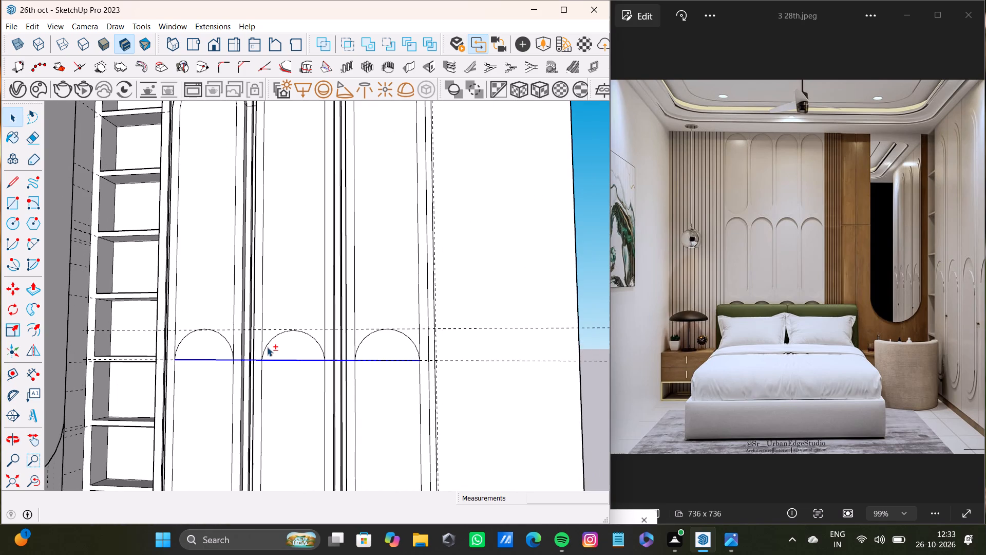
key(Delete)
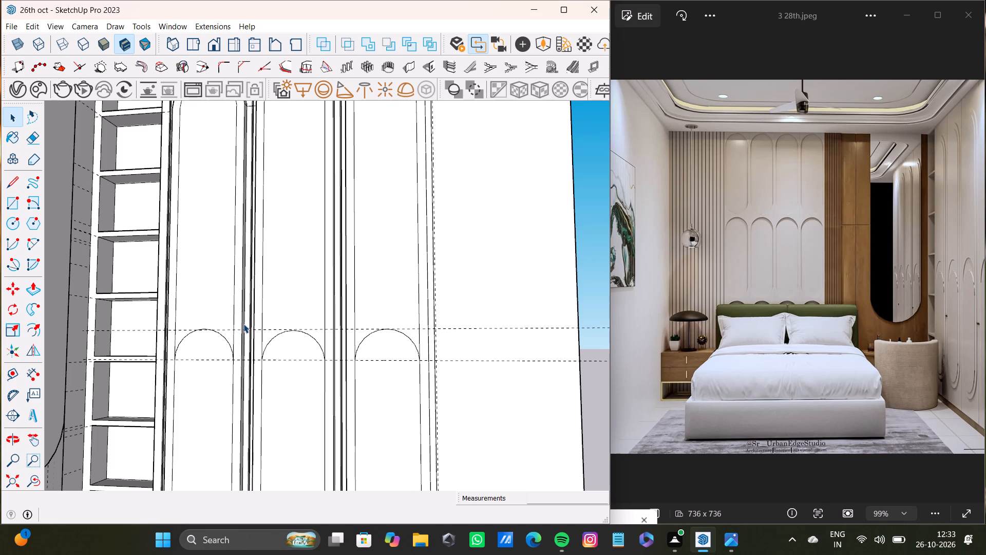
Push/Pull the first door's lower arched panel outward about 1 1/4".
scroll(244, 299, down, 8)
scroll(248, 299, down, 20)
middle_drag(249, 334, 157, 363)
scroll(256, 327, up, 10)
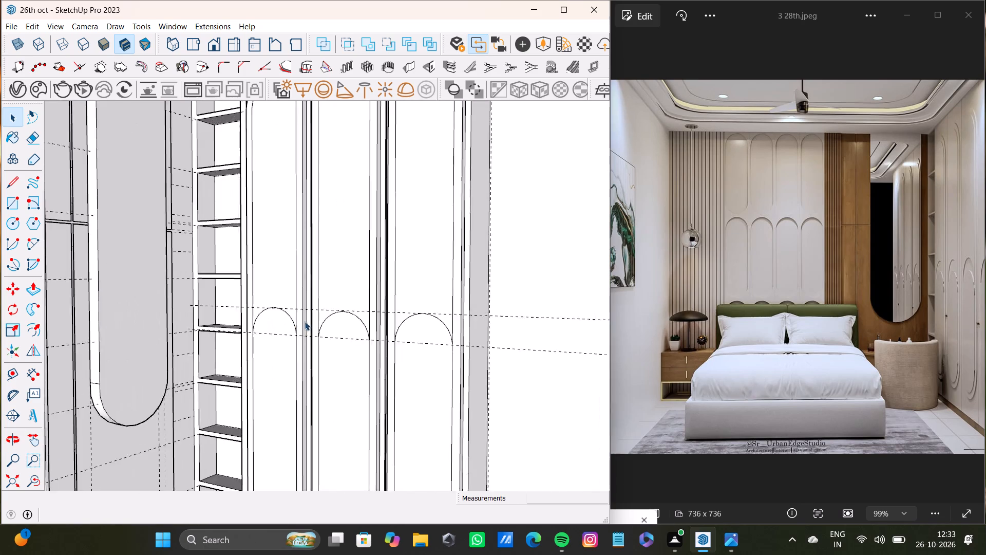
scroll(305, 321, up, 3)
scroll(305, 321, down, 12)
middle_drag(312, 351, 275, 362)
scroll(299, 330, up, 8)
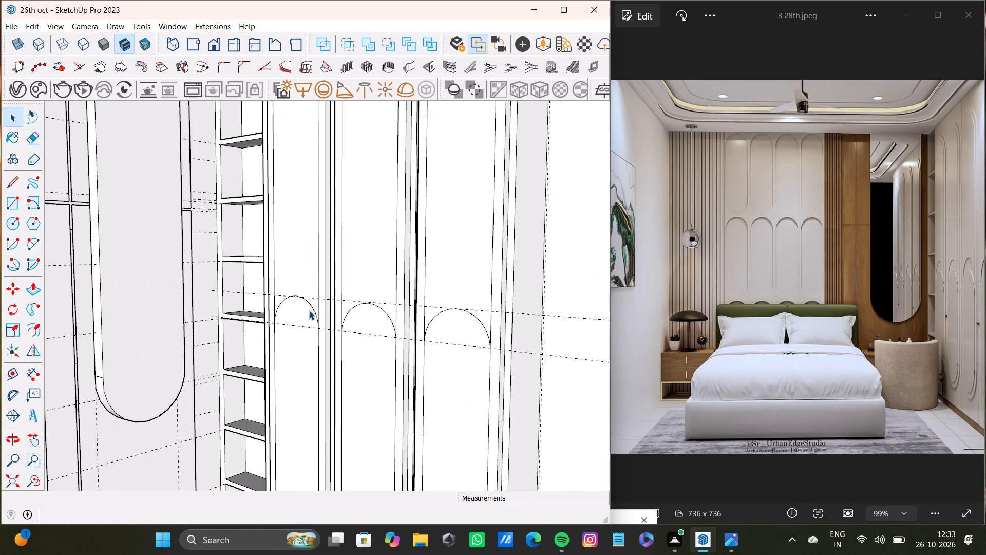
click(298, 312)
key(p)
click(298, 312)
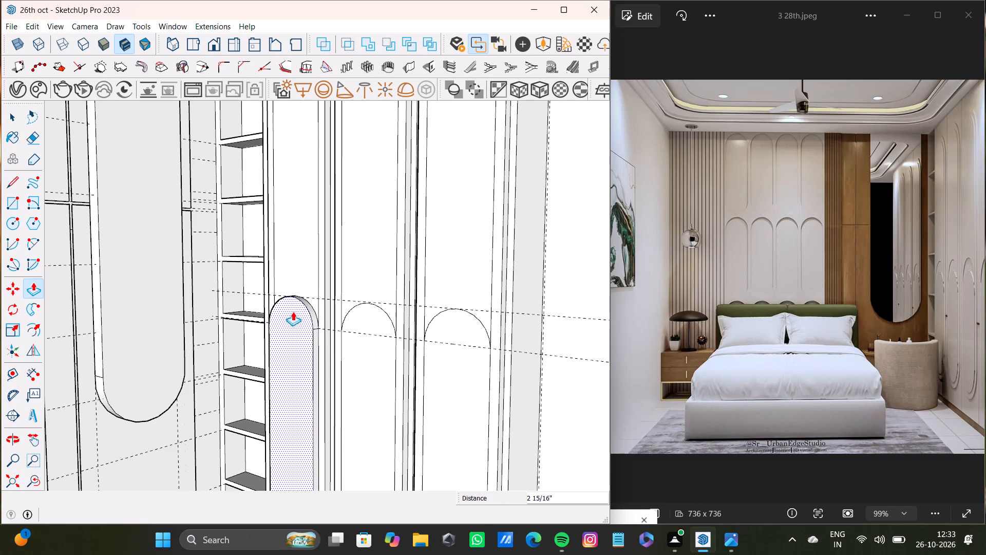
scroll(325, 316, up, 4)
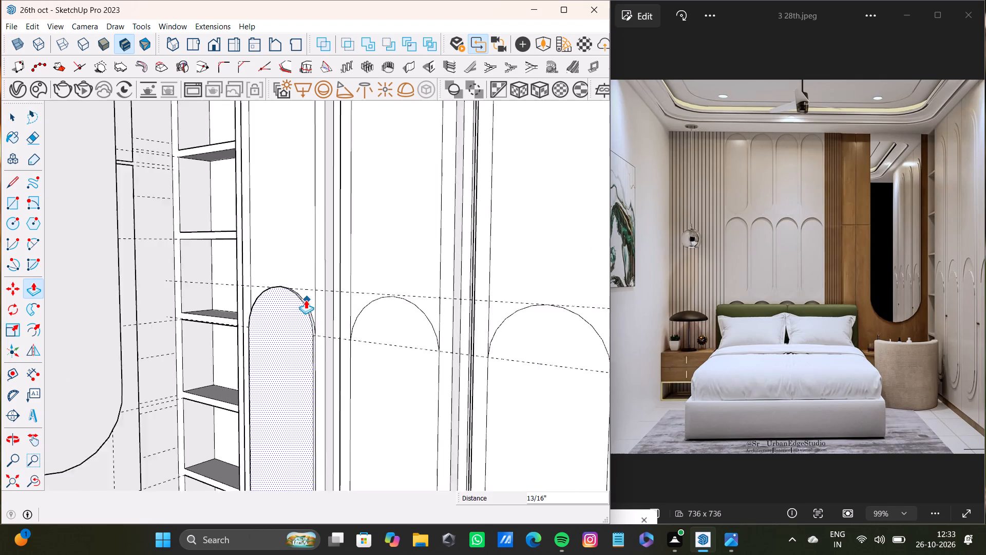
scroll(306, 300, up, 4)
middle_drag(305, 300, 240, 318)
click(263, 304)
key(space)
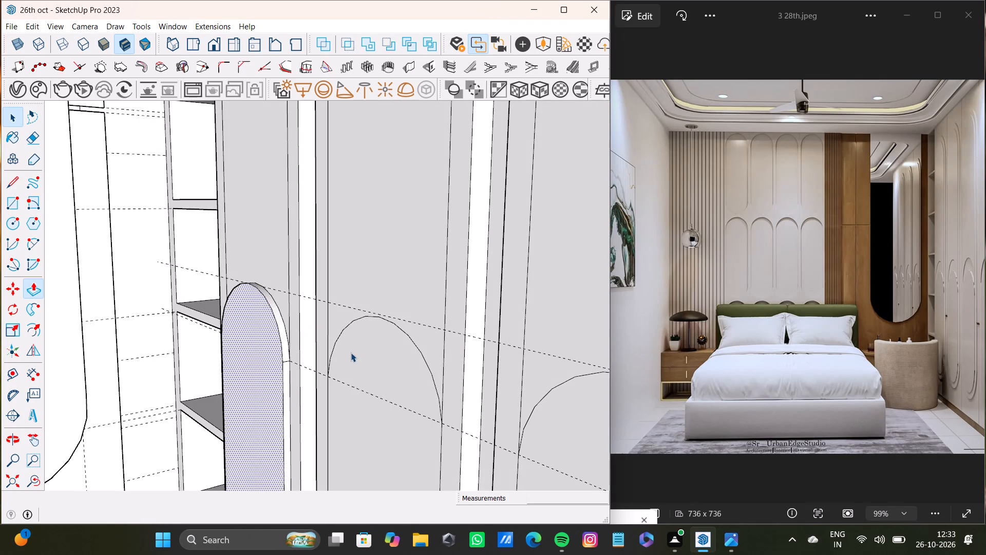
Push/Pull the second and third doors' lower arched panels outward 1 1/4", level with the first door's lower panel.
click(351, 353)
key(p)
drag(351, 353, 269, 313)
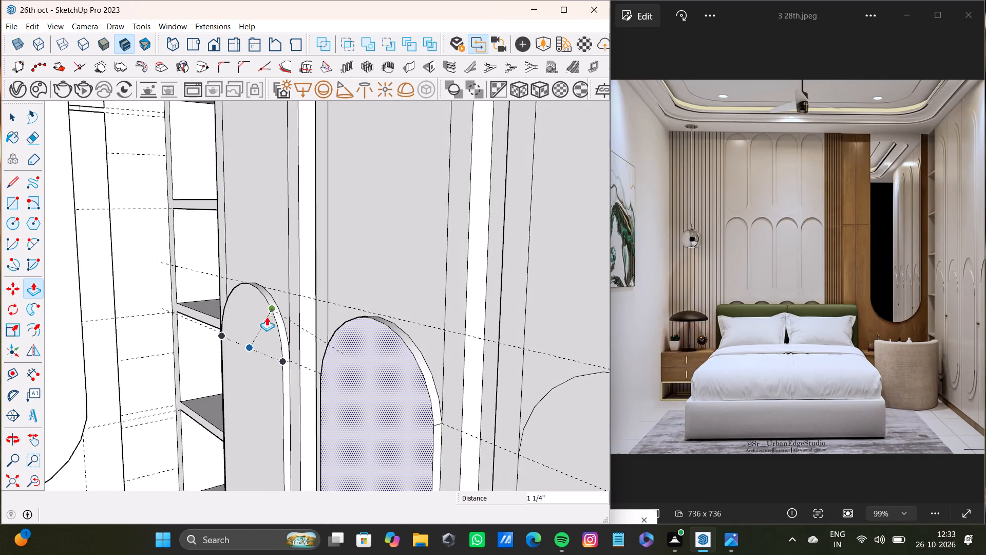
scroll(341, 375, down, 10)
middle_drag(348, 373, 280, 332)
scroll(326, 333, up, 4)
key(space)
click(334, 342)
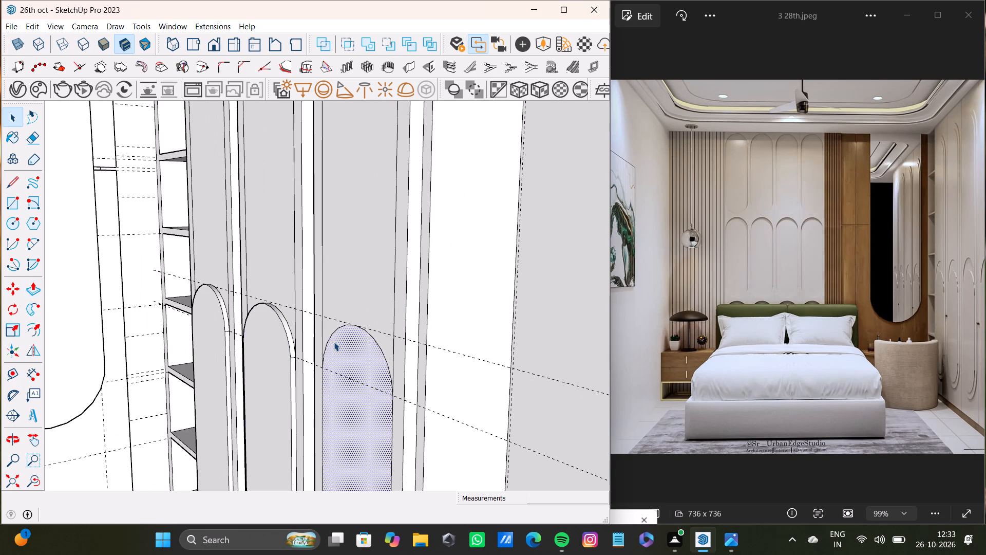
key(p)
drag(334, 342, 267, 331)
Push/Pull the second and third doors' upper inner panels outward, flush with their lower arched panels.
scroll(281, 331, down, 15)
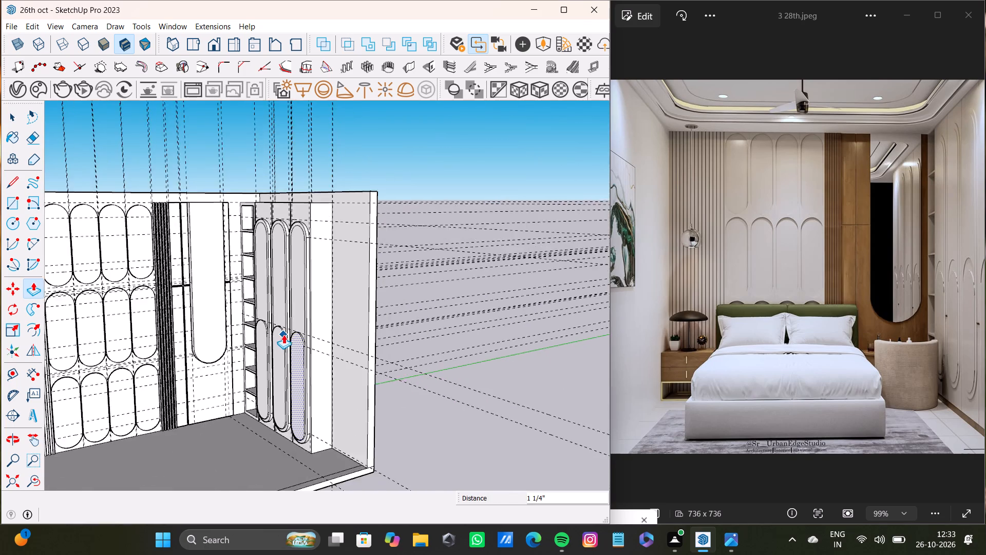
shift+middle_drag(283, 335, 327, 370)
scroll(323, 308, up, 8)
key(space)
click(324, 299)
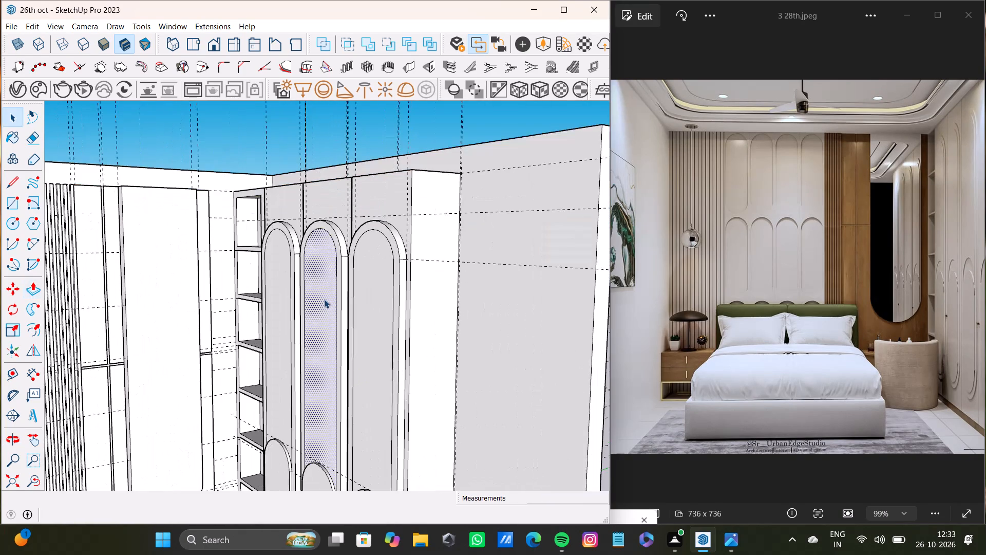
key(p)
drag(324, 299, 317, 303)
scroll(319, 316, down, 5)
middle_drag(323, 330, 361, 387)
key(space)
click(367, 376)
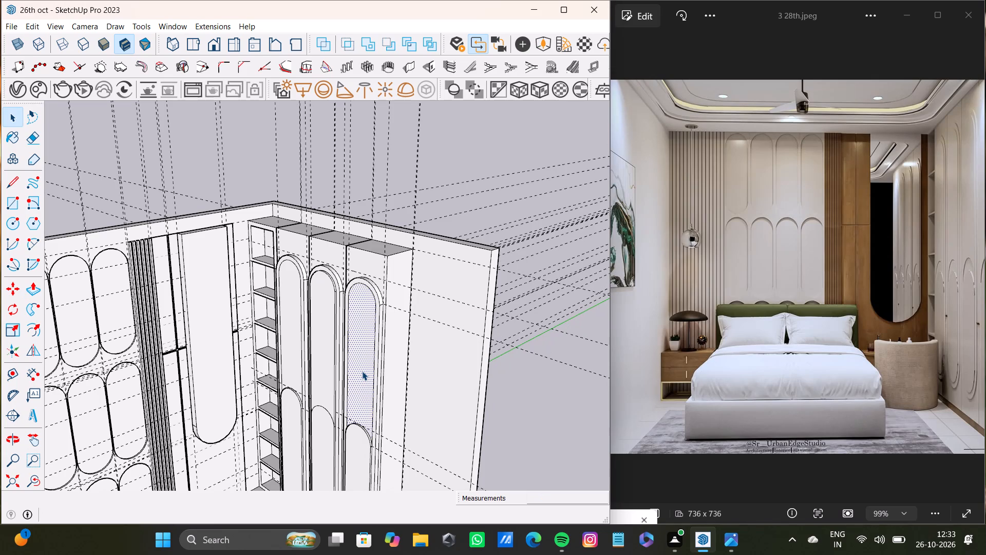
key(p)
drag(362, 371, 355, 371)
key(space)
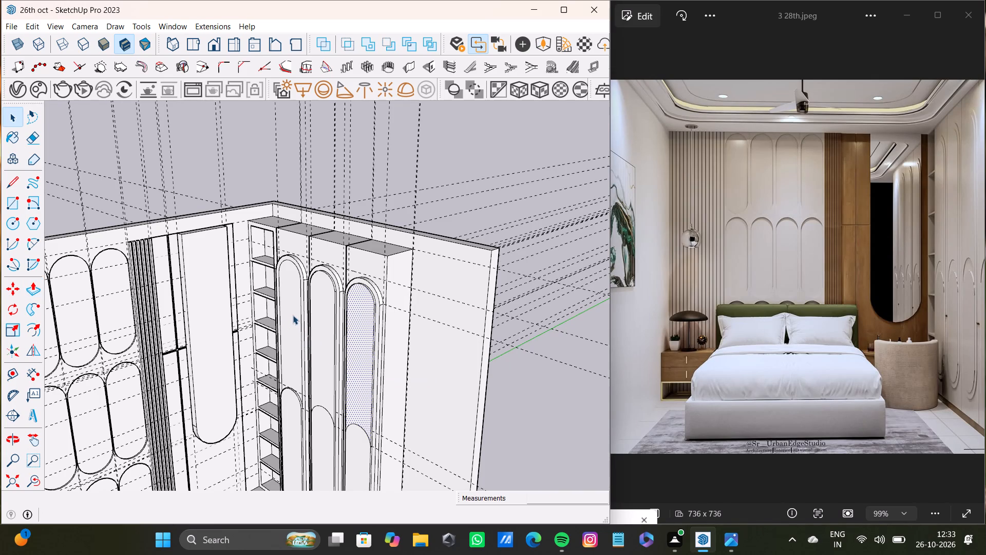
Push/Pull the first door's upper inner panel outward 1 1/4", flush with its lower arched panel.
click(293, 315)
key(p)
scroll(293, 315, up, 8)
drag(296, 303, 285, 305)
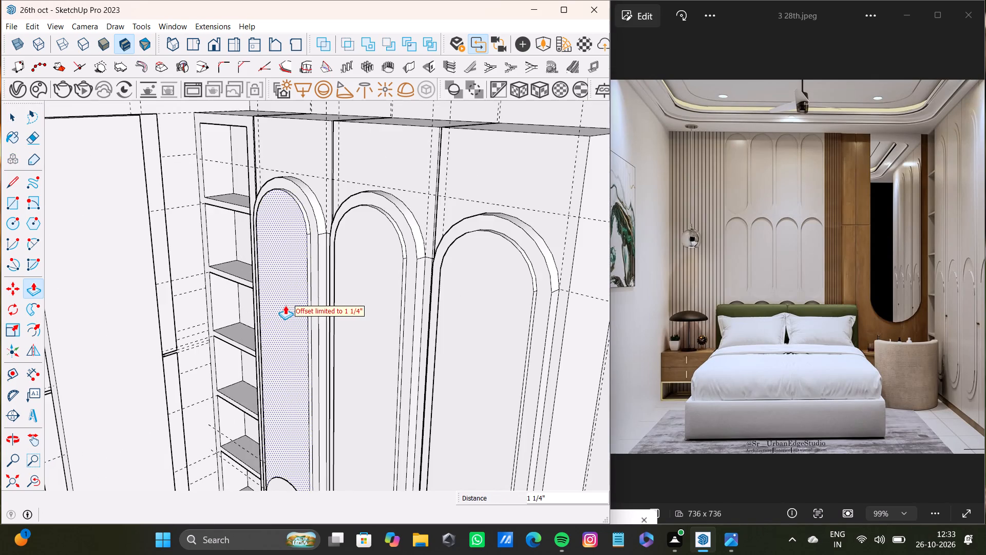
drag(285, 305, 285, 305)
Offset the outline of the first door's lower arched panel inward about 3 1/8".
scroll(279, 306, down, 14)
middle_drag(290, 344, 293, 244)
scroll(308, 326, up, 9)
middle_drag(278, 284, 270, 281)
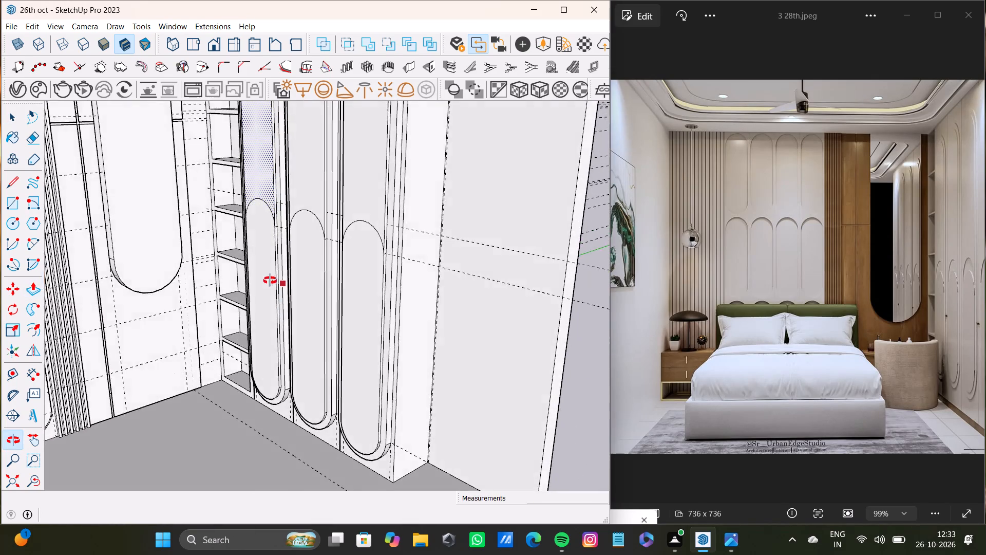
middle_drag(270, 281, 268, 280)
scroll(267, 279, up, 8)
scroll(262, 270, down, 8)
key(space)
click(256, 234)
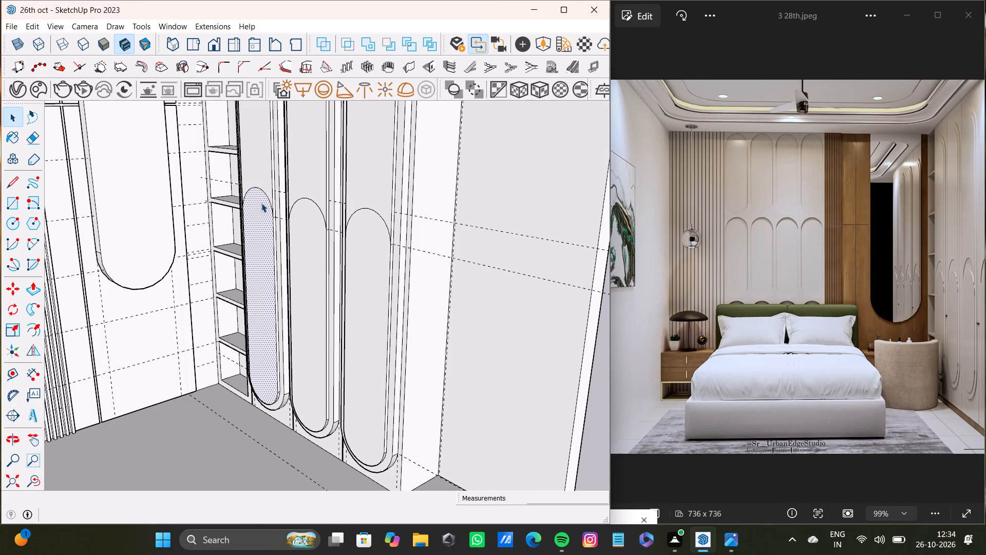
scroll(285, 289, up, 7)
scroll(280, 295, down, 1)
scroll(280, 295, up, 1)
middle_drag(280, 295, 295, 291)
scroll(294, 286, down, 8)
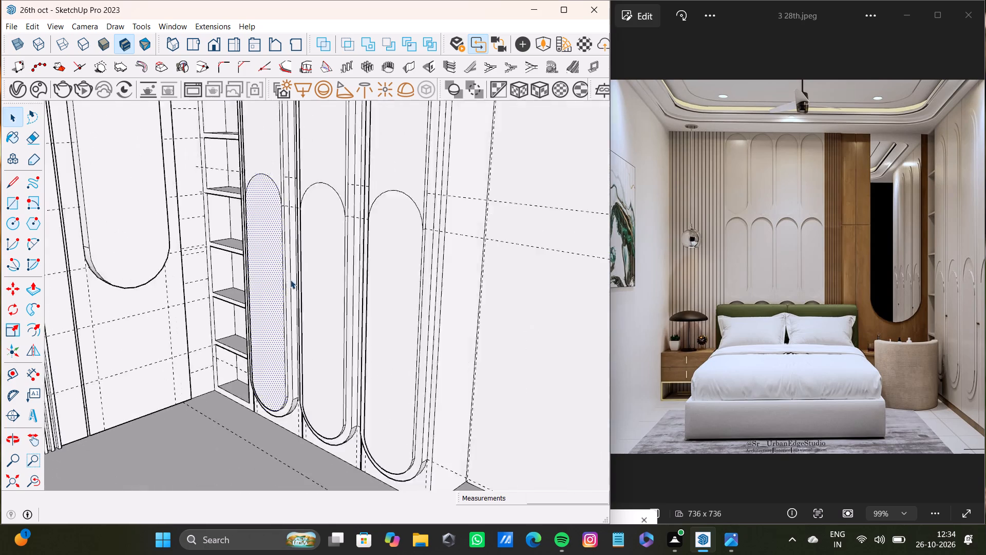
scroll(290, 280, down, 1)
middle_drag(289, 279, 346, 282)
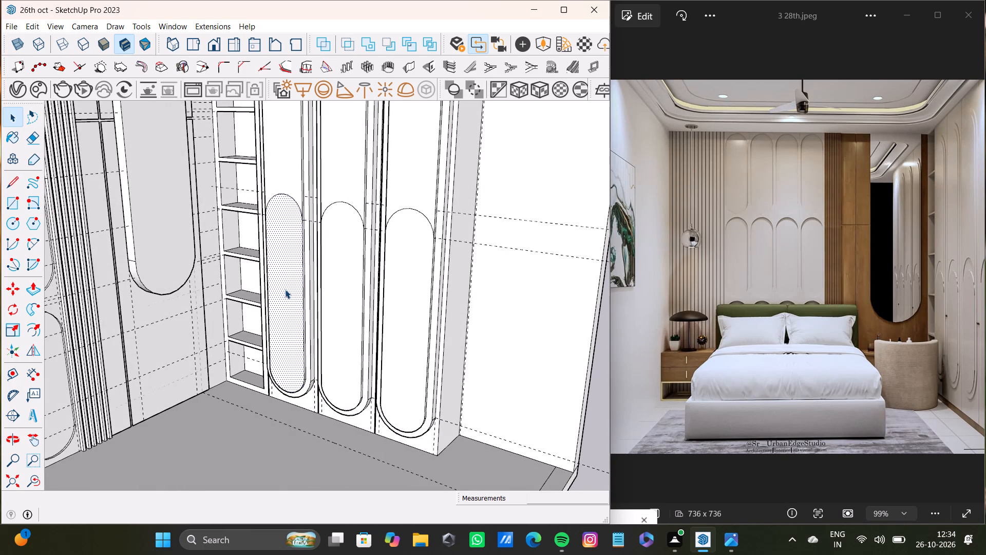
key(f)
click(285, 289)
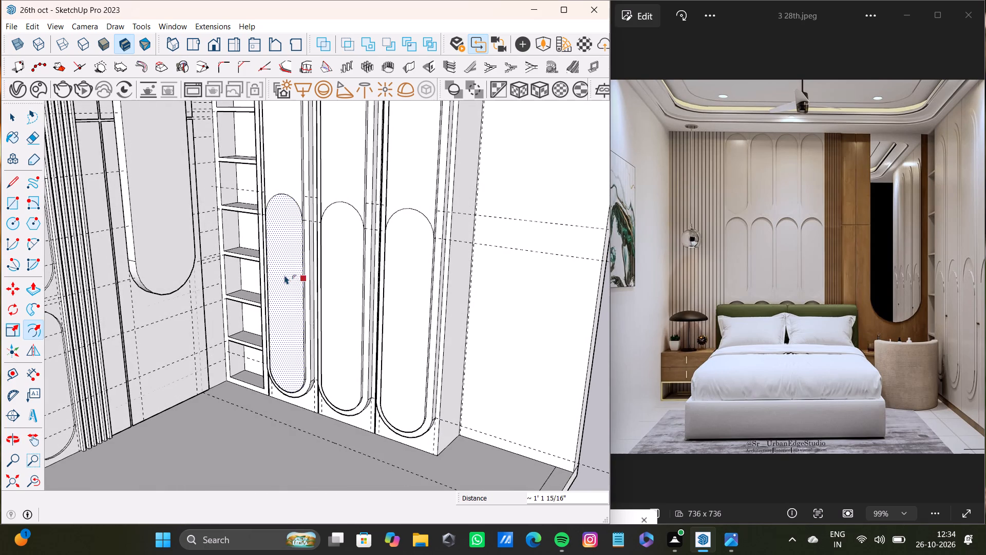
click(285, 275)
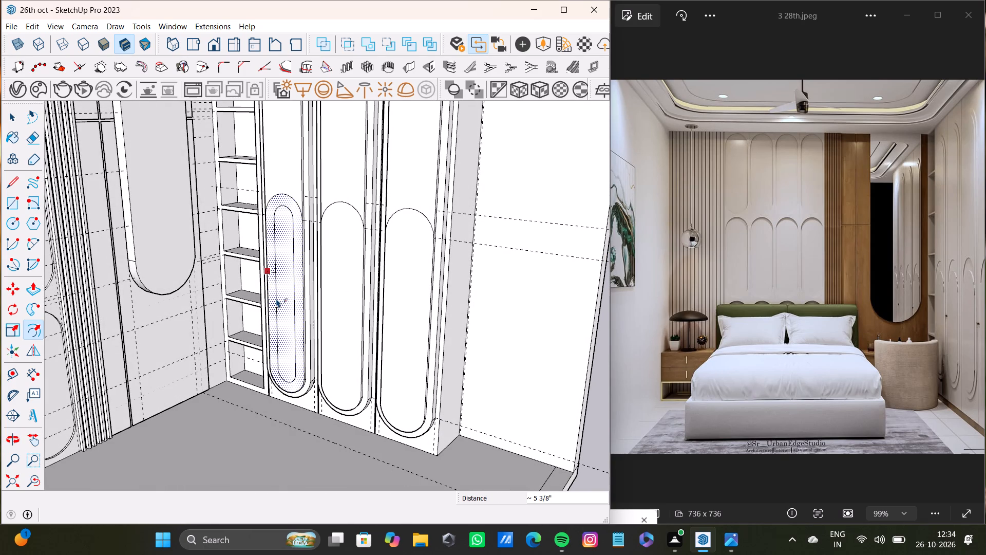
click(273, 295)
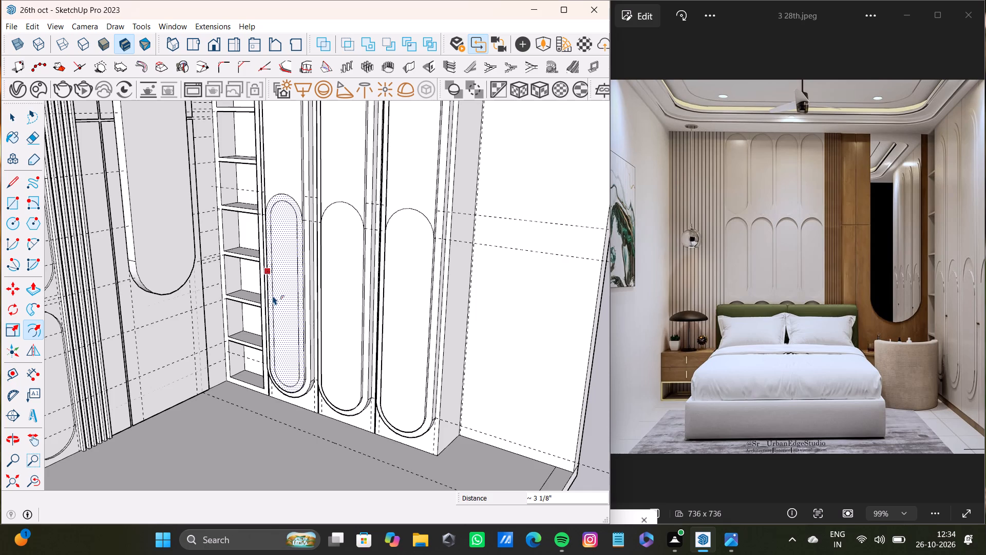
Offset the outline of the second door's lower arched panel inward about 2 1/2".
scroll(296, 299, up, 5)
middle_drag(296, 299, 329, 299)
key(space)
click(392, 295)
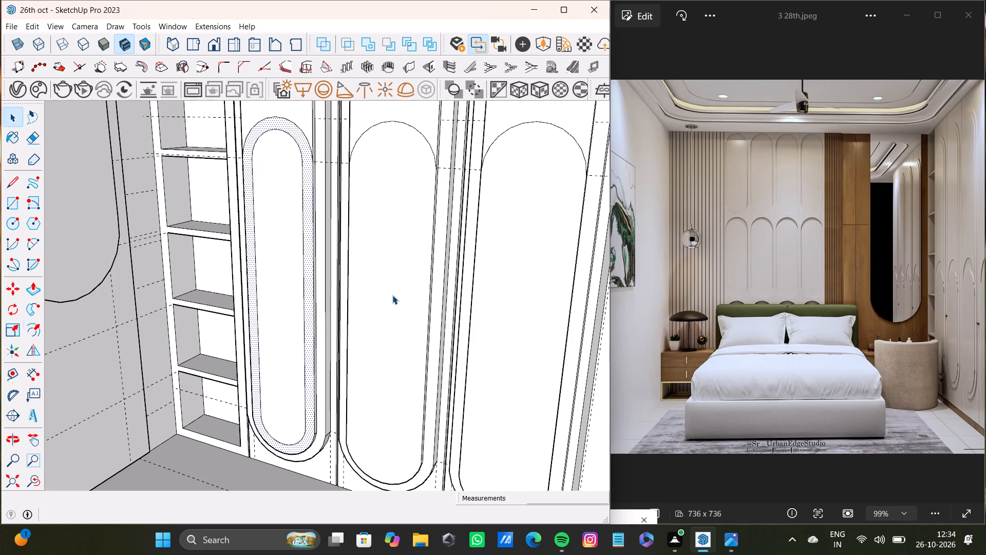
key(f)
drag(386, 305, 356, 301)
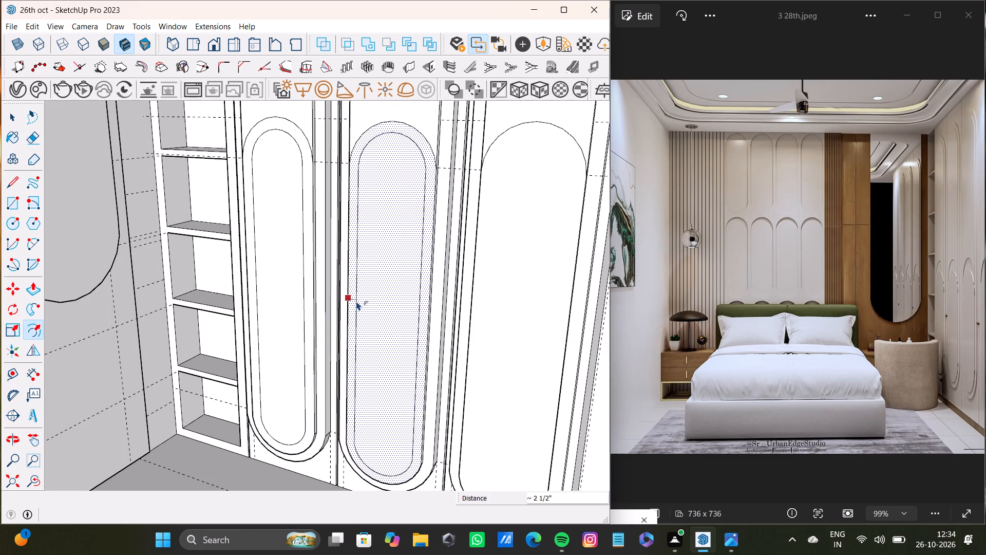
drag(356, 301, 356, 301)
Offset the outline of the third door's lower arched panel inward, forming a narrow border like the other two doors.
scroll(395, 329, down, 12)
shift+middle_drag(397, 328, 346, 324)
scroll(369, 320, up, 4)
middle_drag(369, 320, 415, 320)
scroll(415, 320, down, 1)
key(space)
click(376, 310)
key(f)
drag(376, 310, 366, 310)
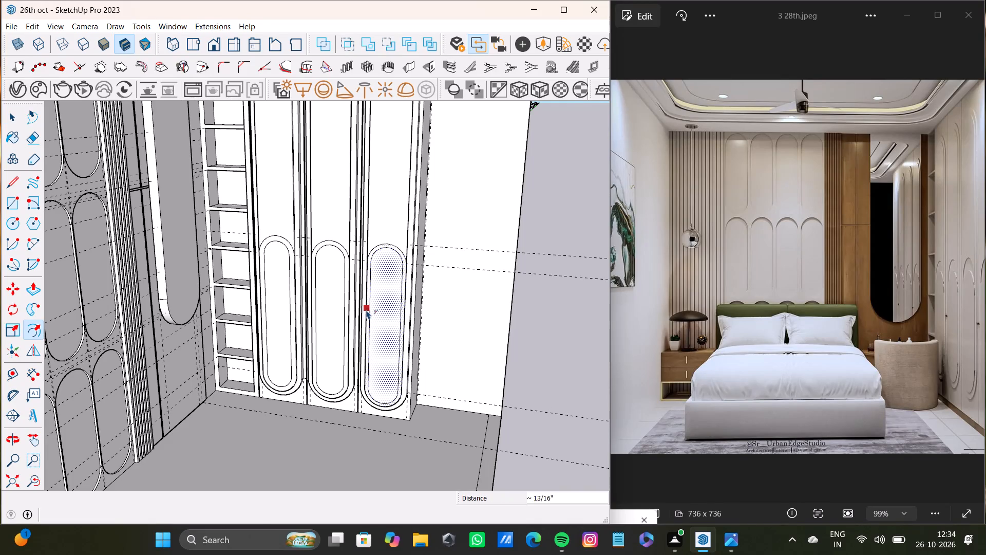
drag(366, 310, 370, 314)
Push/Pull the first door's inset lower arched face outward 1 3/4".
scroll(370, 314, down, 5)
middle_drag(375, 315, 269, 277)
scroll(337, 291, up, 11)
key(space)
click(346, 288)
middle_drag(356, 290, 253, 290)
scroll(280, 306, down, 7)
middle_drag(284, 315, 332, 358)
scroll(286, 320, up, 7)
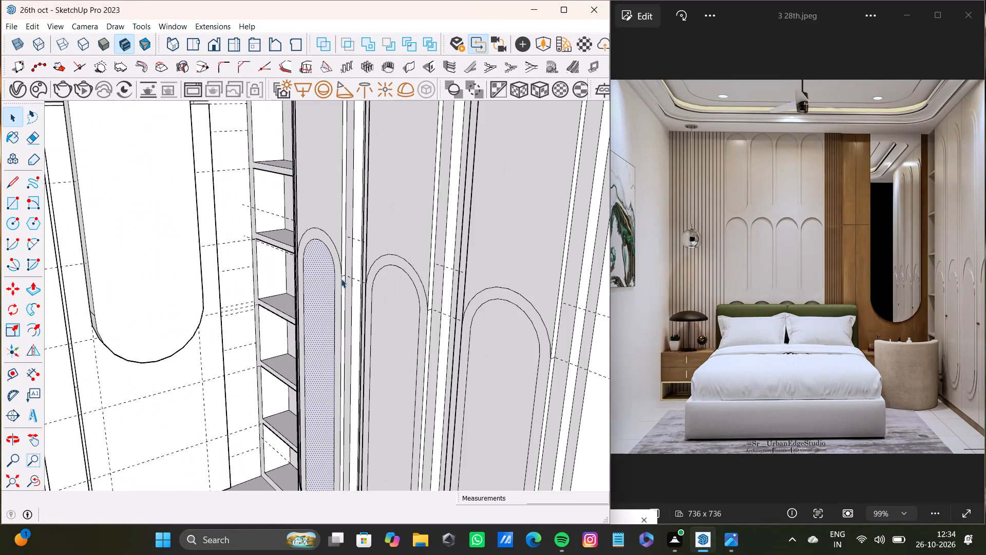
key(p)
click(325, 277)
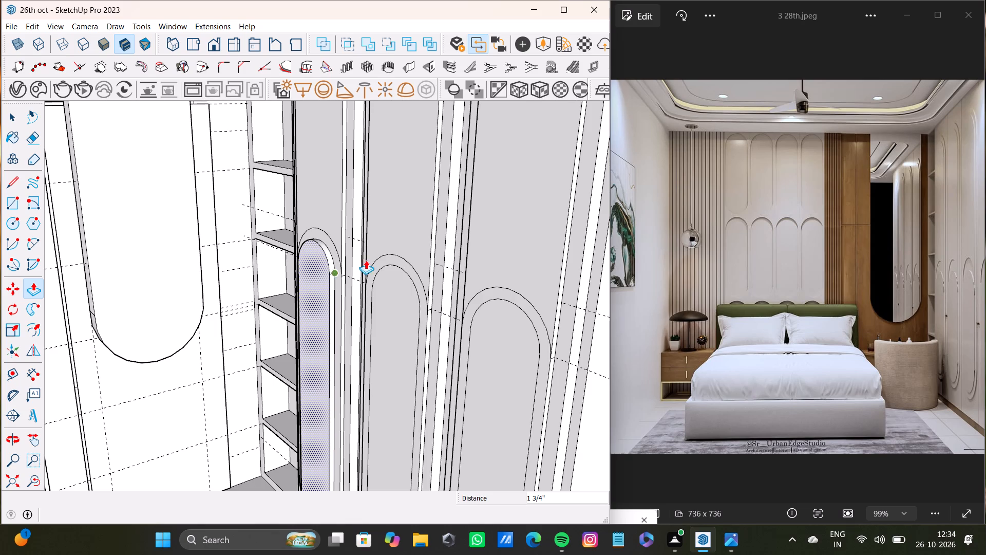
Push/Pull the second and third doors' inset lower arched faces outward to match the first door's.
key(space)
click(380, 290)
key(p)
drag(380, 290, 376, 290)
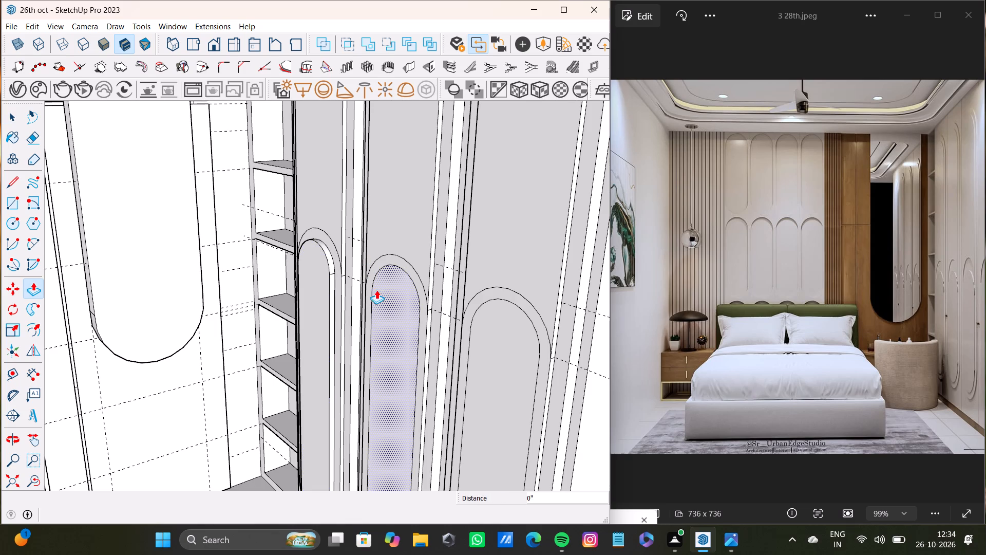
drag(376, 290, 330, 263)
scroll(376, 294, down, 10)
middle_drag(408, 331, 430, 343)
scroll(405, 304, up, 11)
key(space)
click(428, 307)
key(p)
drag(429, 307, 348, 276)
Examine the wardrobe doors and the whole bedroom model from several angles.
scroll(365, 299, down, 19)
middle_drag(393, 343, 375, 255)
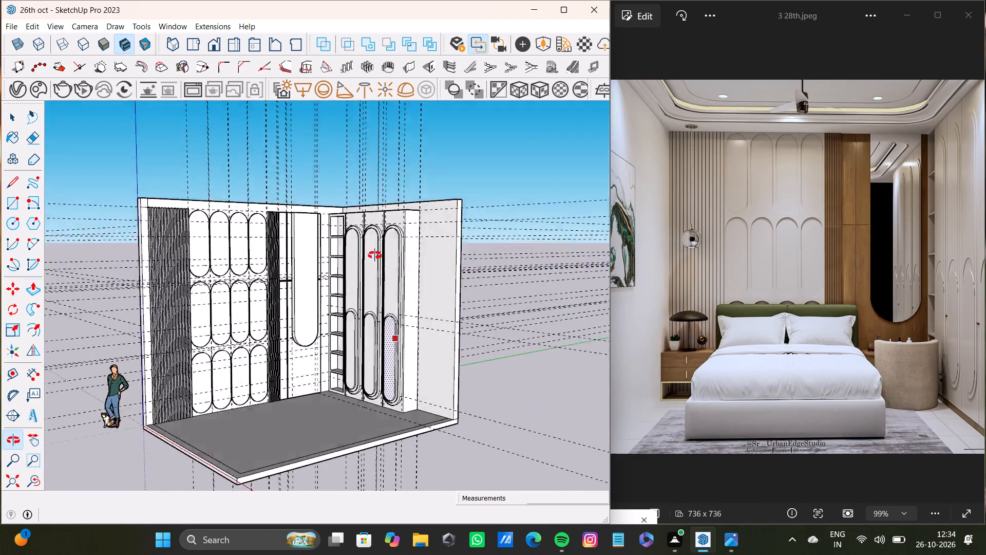
middle_drag(375, 255, 259, 249)
key(space)
click(456, 141)
scroll(363, 275, down, 5)
middle_drag(356, 282, 358, 318)
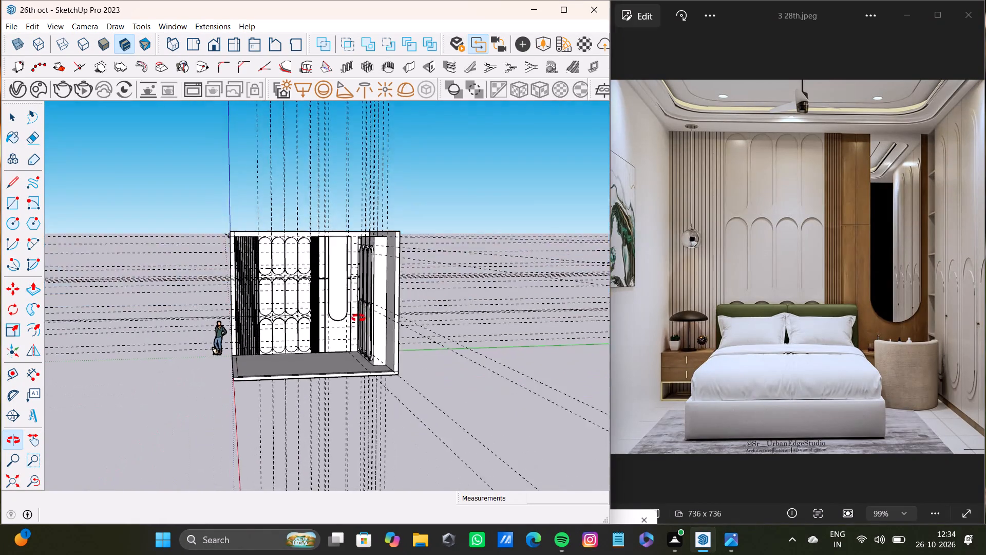
middle_drag(358, 318, 511, 378)
scroll(507, 335, down, 4)
shift+middle_drag(508, 329, 366, 331)
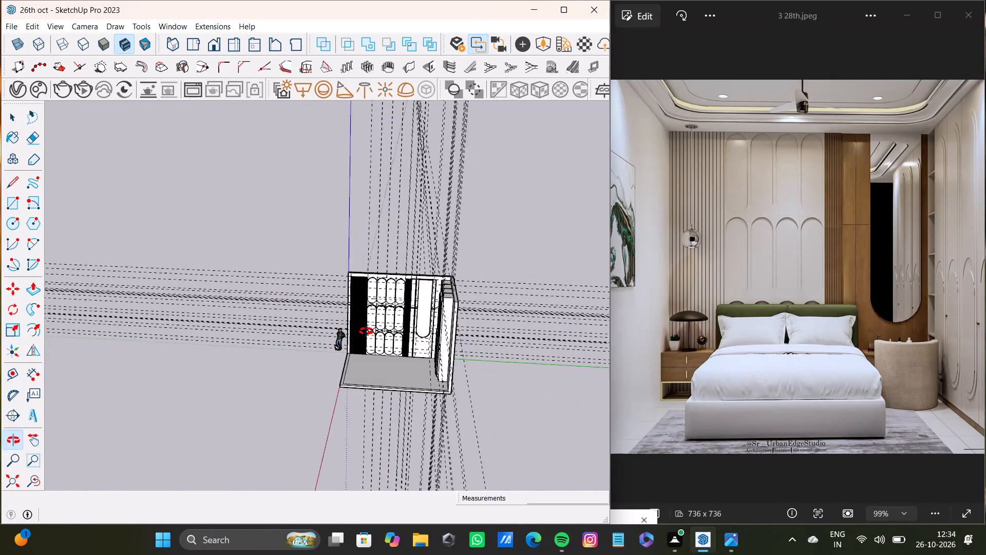
shift+middle_drag(366, 331, 391, 340)
Select the front and both side faces of the first slat at the outer end of the fluted back-wall panel.
scroll(365, 355, up, 13)
shift+middle_drag(373, 323, 433, 312)
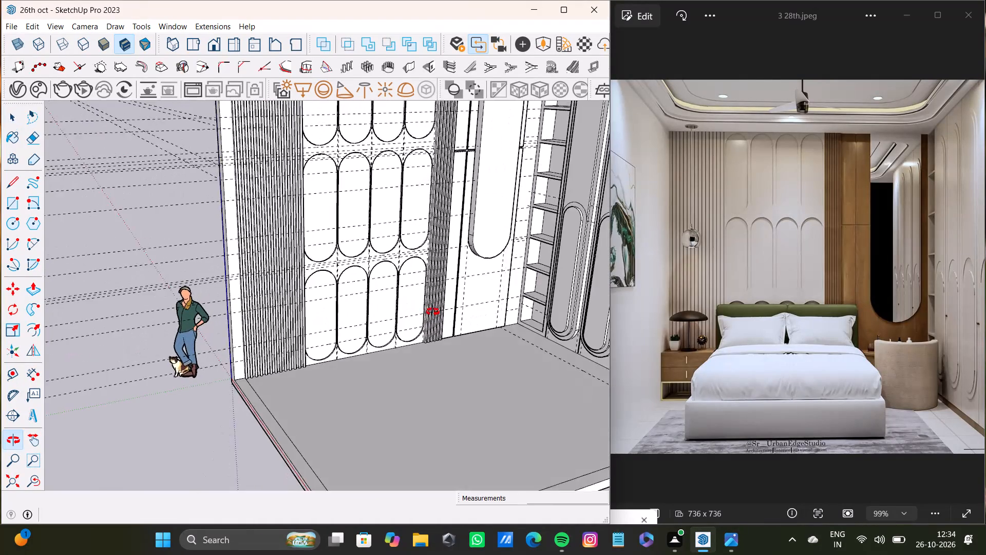
shift+middle_drag(433, 312, 297, 313)
scroll(264, 288, up, 20)
scroll(264, 288, up, 1)
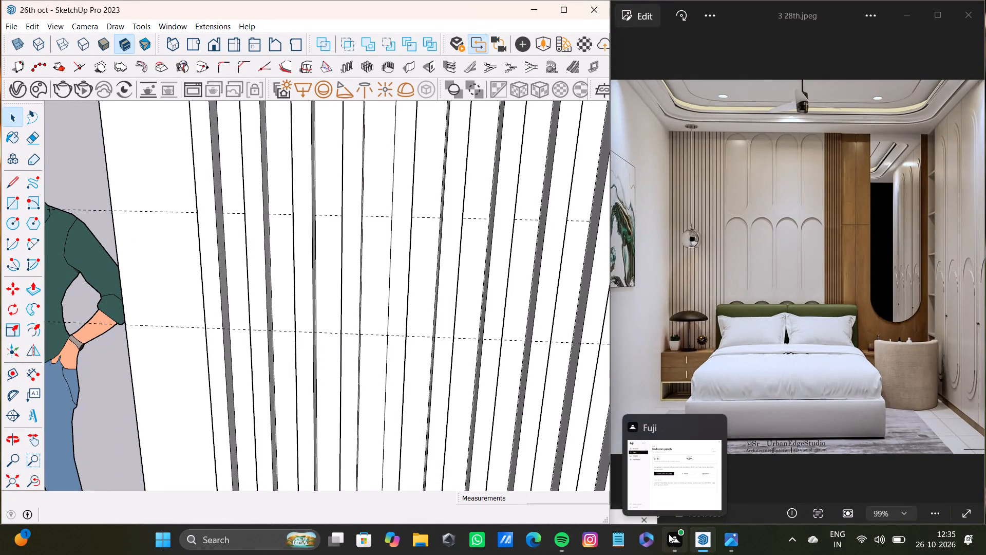
scroll(227, 393, down, 8)
scroll(229, 389, up, 8)
shift+double_click(224, 391)
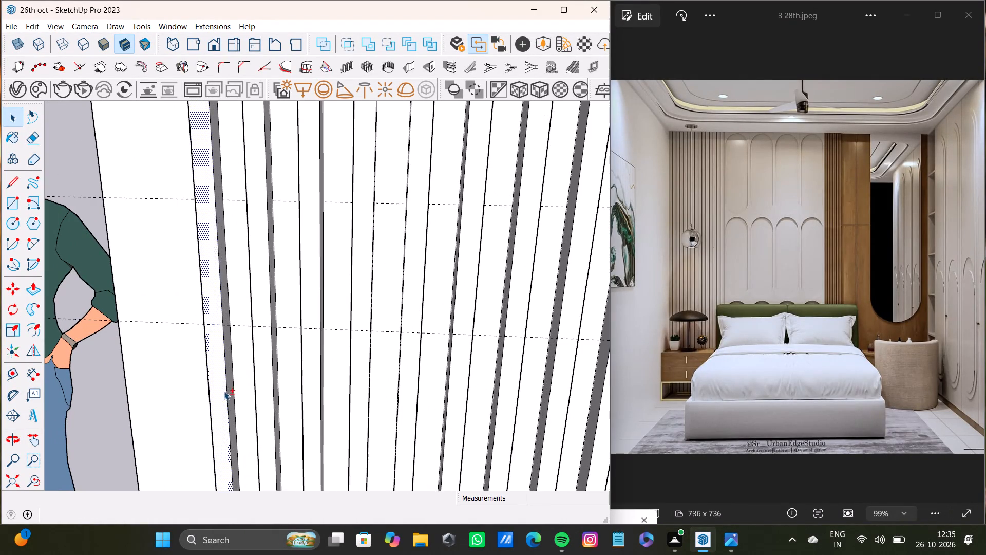
shift+double_click(230, 393)
shift+scroll(226, 393, down, 4)
middle_drag(224, 394, 460, 384)
scroll(346, 384, up, 3)
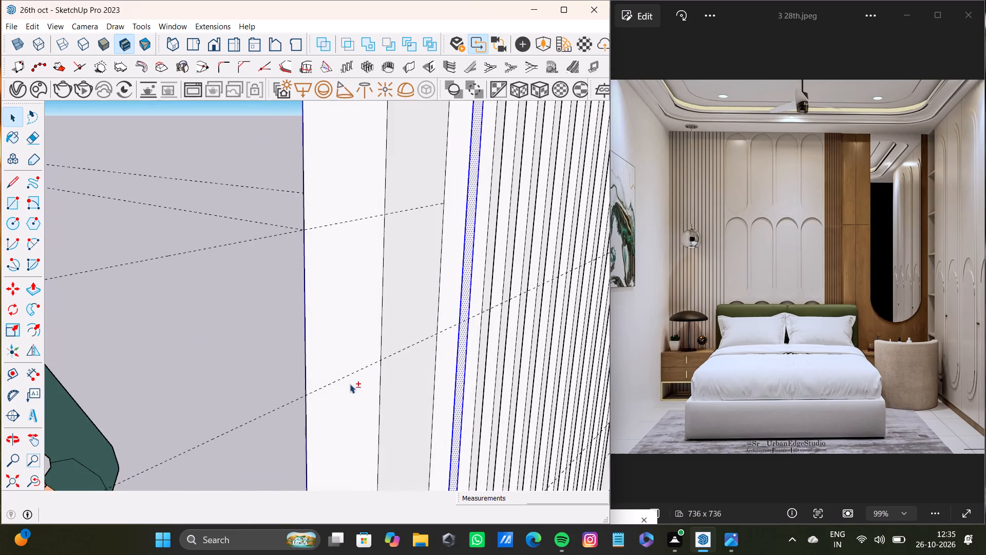
shift+double_click(451, 388)
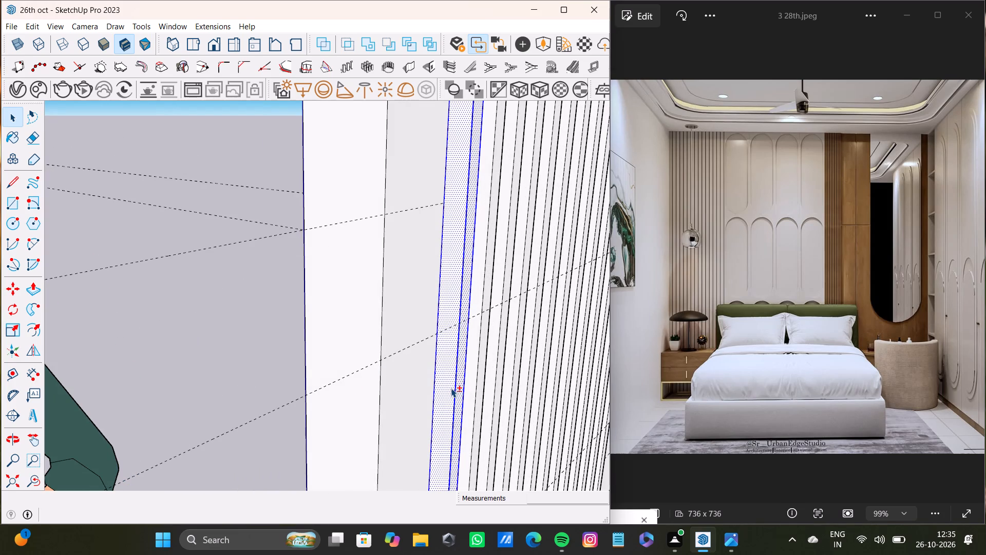
Add the front and both side faces of the second slat to the selection.
shift+middle_drag(460, 377, 218, 334)
scroll(240, 326, up, 1)
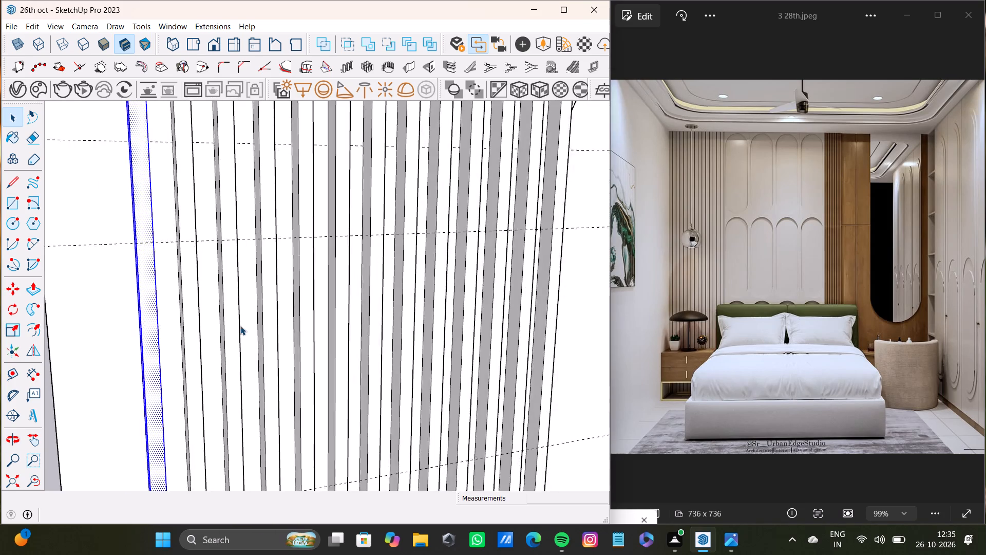
scroll(240, 326, up, 5)
shift+double_click(159, 346)
shift+scroll(150, 373, up, 6)
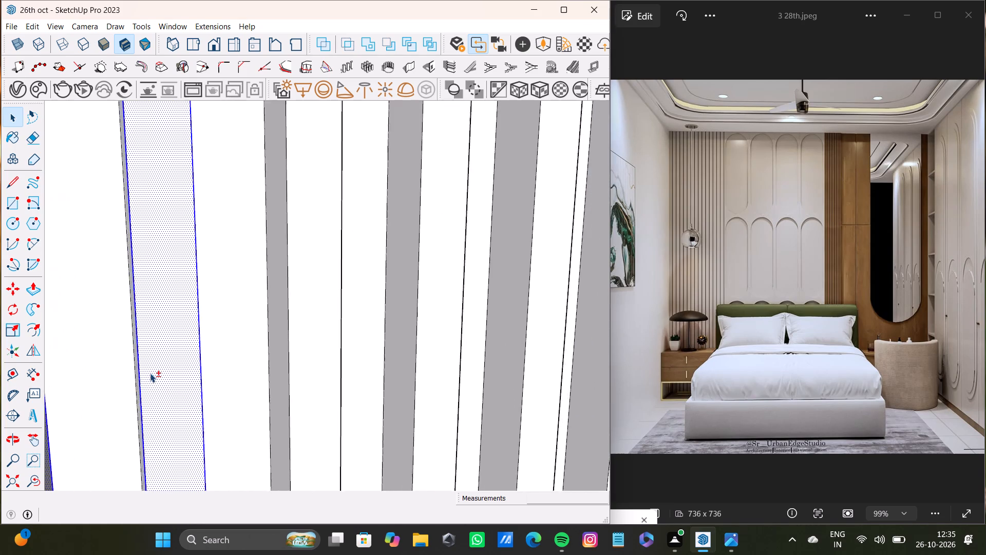
shift+scroll(150, 373, up, 5)
middle_drag(138, 377, 180, 378)
scroll(150, 381, up, 4)
shift+double_click(117, 384)
shift+scroll(127, 373, down, 8)
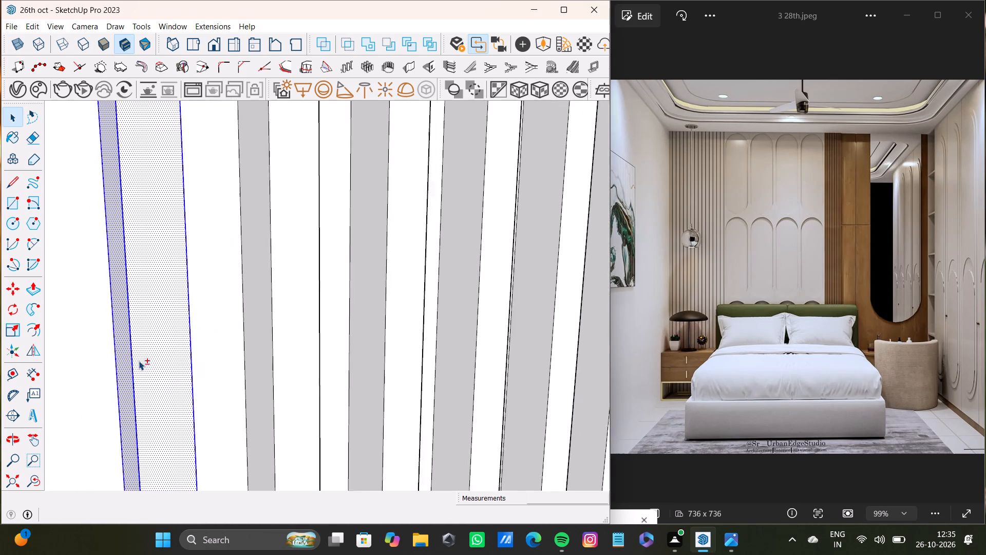
shift+scroll(139, 361, down, 6)
shift+middle_drag(139, 361, 66, 362)
scroll(59, 359, down, 1)
scroll(253, 360, up, 5)
shift+double_click(276, 355)
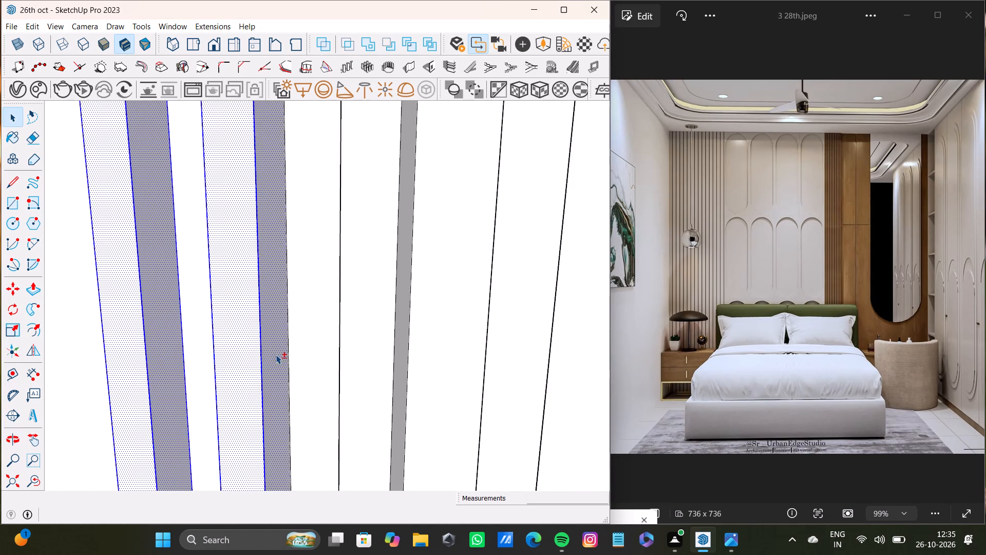
Add the front and both side faces of the third slat to the selection.
shift+click(397, 368)
shift+double_click(383, 369)
shift+double_click(400, 384)
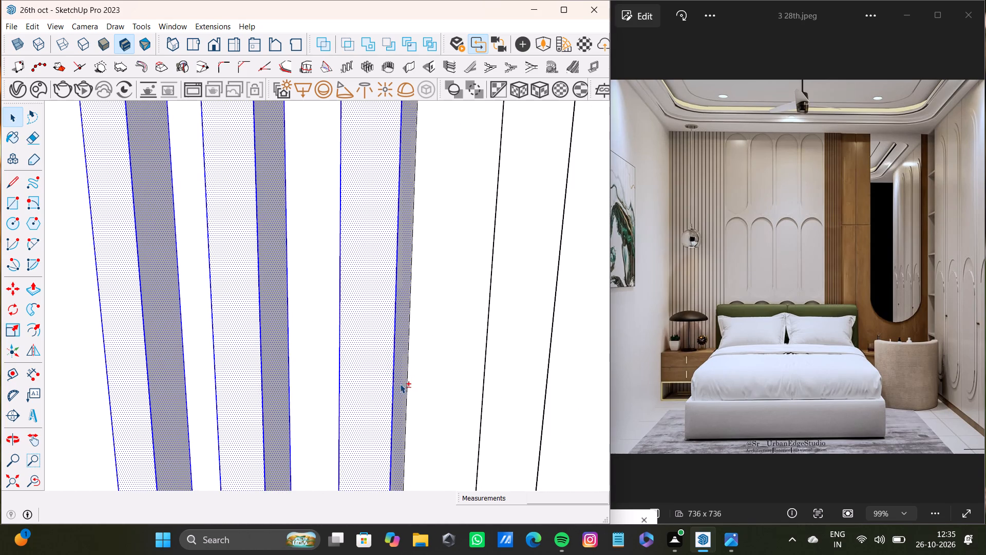
shift+double_click(405, 388)
shift+scroll(398, 395, down, 5)
middle_drag(396, 398, 362, 407)
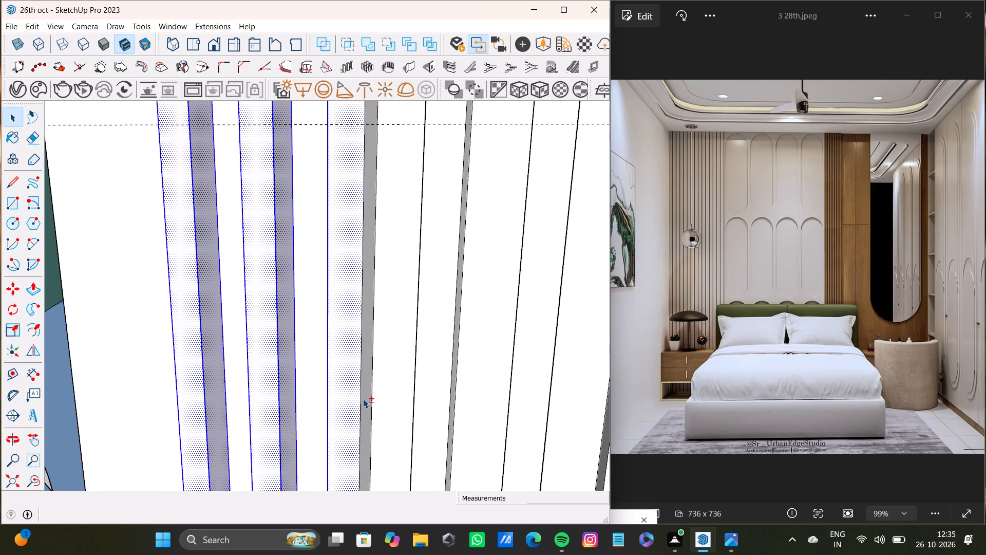
shift+double_click(363, 397)
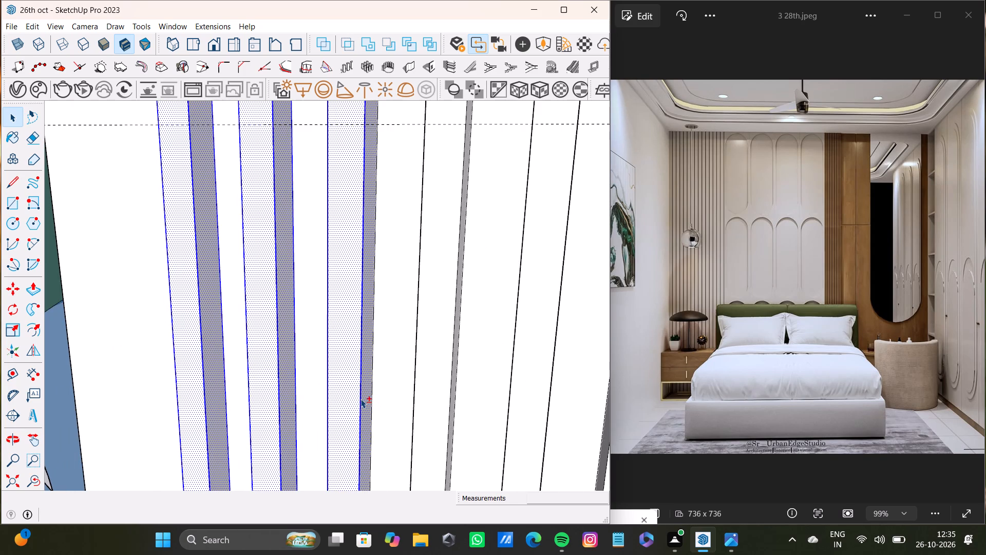
shift+scroll(349, 374, up, 6)
shift+click(391, 374)
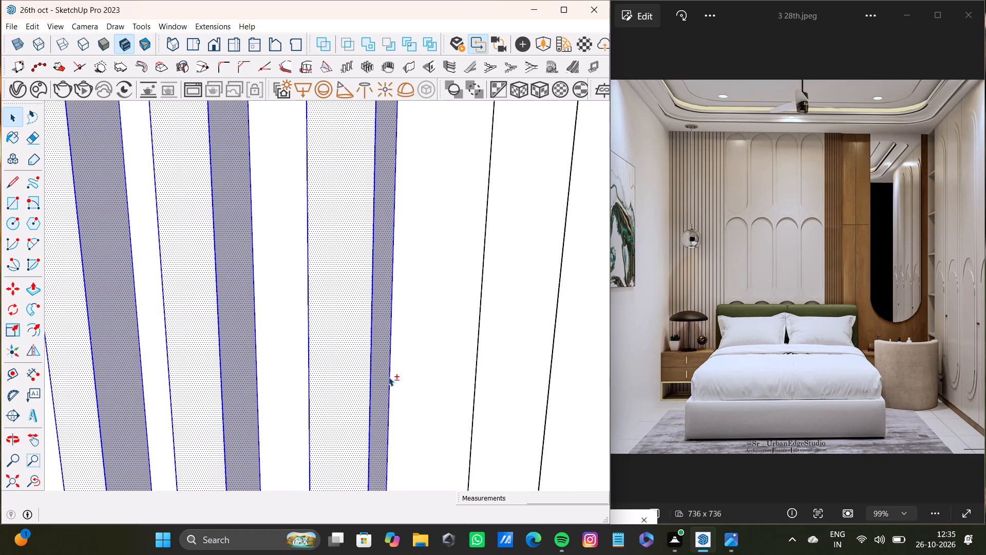
shift+scroll(386, 379, down, 12)
middle_drag(385, 379, 565, 388)
scroll(432, 358, up, 7)
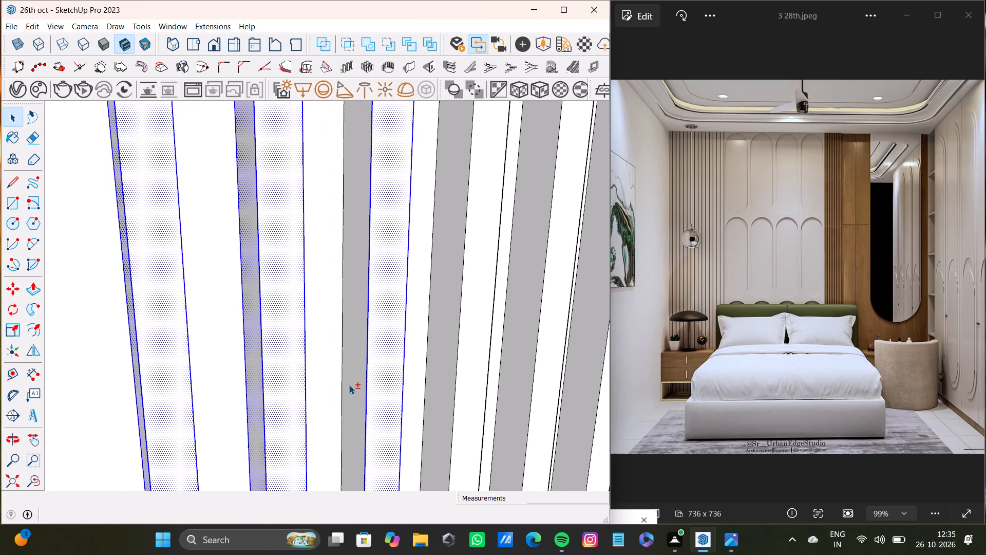
shift+double_click(349, 385)
Add the front and both side faces of the fourth slat to the selection.
shift+double_click(445, 384)
shift+double_click(472, 389)
scroll(484, 391, down, 1)
middle_drag(484, 391, 453, 391)
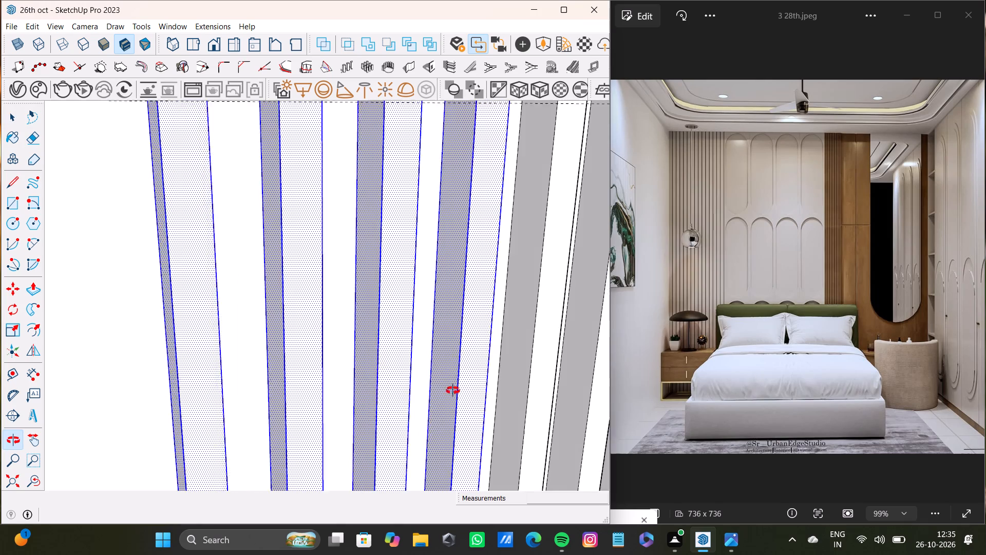
middle_drag(453, 391, 233, 357)
shift+scroll(420, 356, up, 4)
shift+double_click(497, 378)
Add the front and both side faces of the fifth slat to the selection.
shift+scroll(497, 378, down, 4)
shift+middle_drag(497, 378, 365, 346)
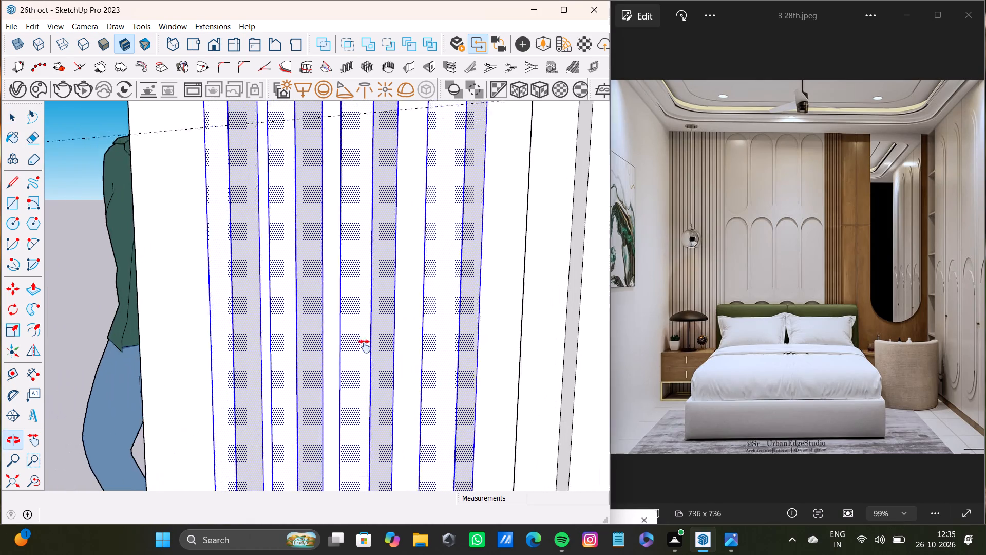
shift+middle_drag(365, 346, 362, 345)
shift+double_click(426, 339)
shift+double_click(460, 352)
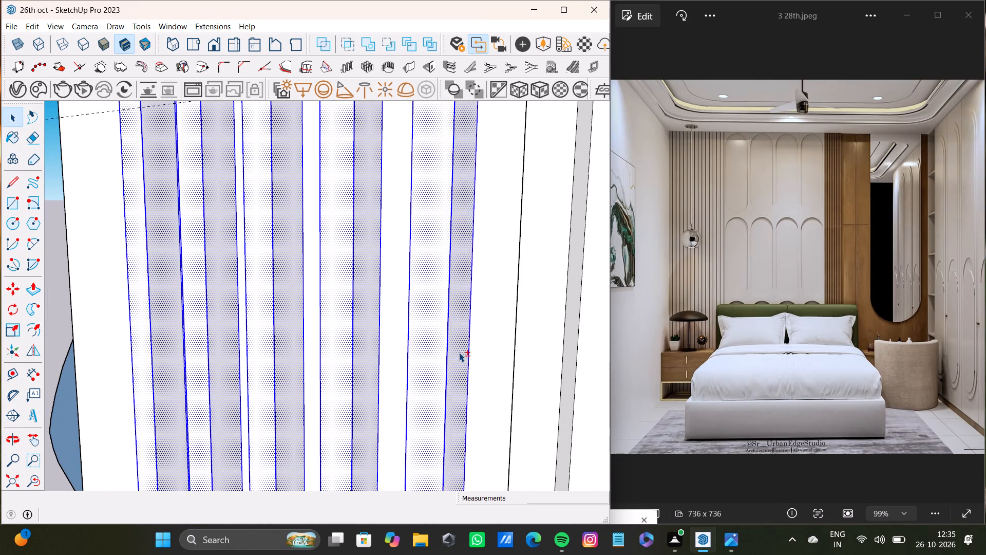
scroll(435, 362, down, 4)
middle_drag(422, 366, 501, 368)
shift+scroll(369, 349, up, 4)
middle_drag(380, 356, 471, 372)
shift+scroll(435, 361, up, 3)
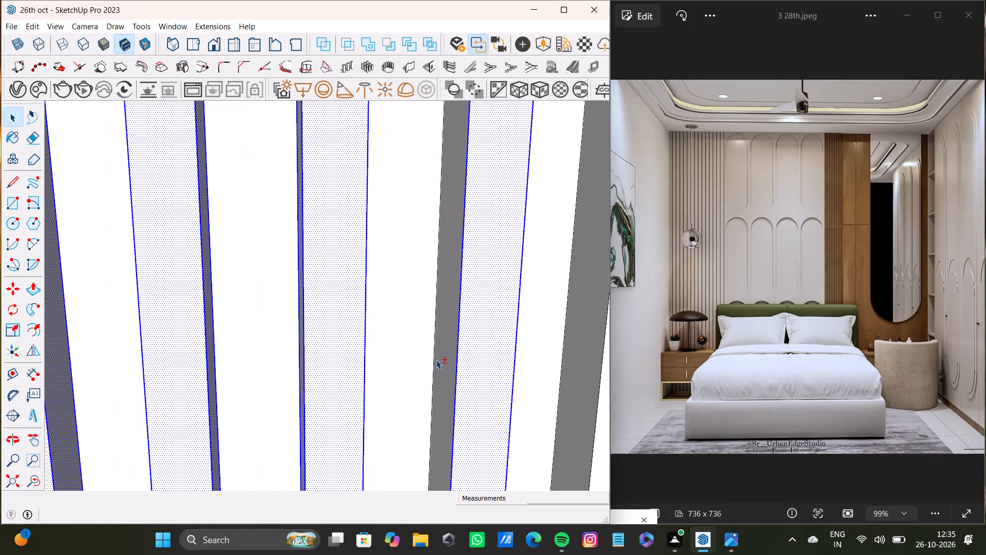
shift+double_click(439, 360)
Add the front and both side faces of the sixth slat to the selection.
shift+scroll(439, 360, down, 13)
shift+middle_drag(441, 358, 374, 360)
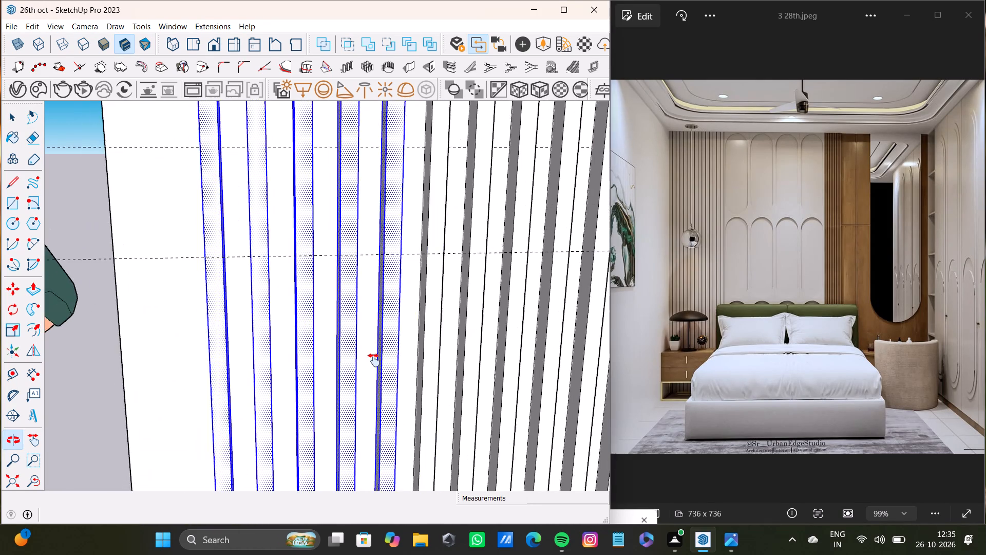
shift+middle_drag(374, 360, 361, 361)
shift+scroll(401, 350, up, 12)
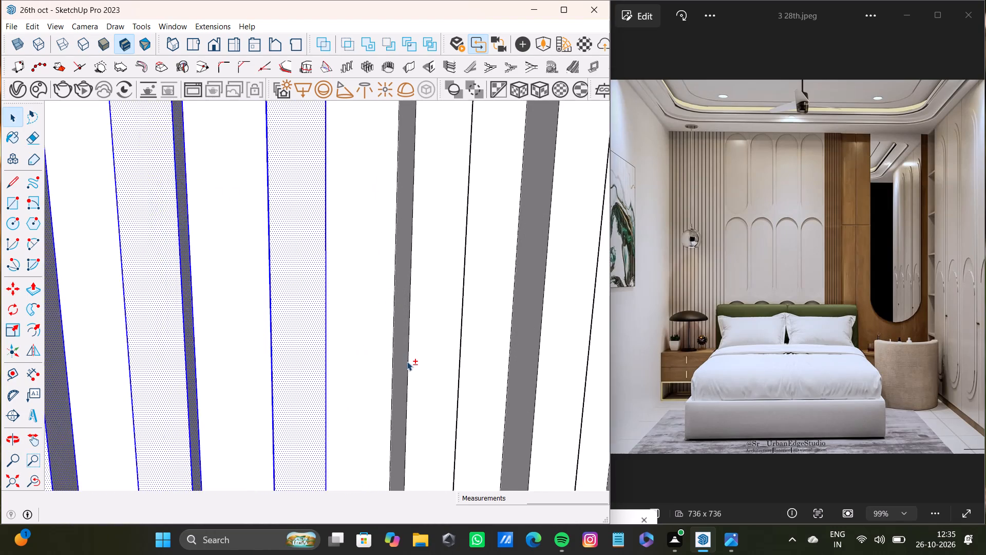
shift+scroll(407, 361, up, 1)
shift+scroll(393, 343, down, 1)
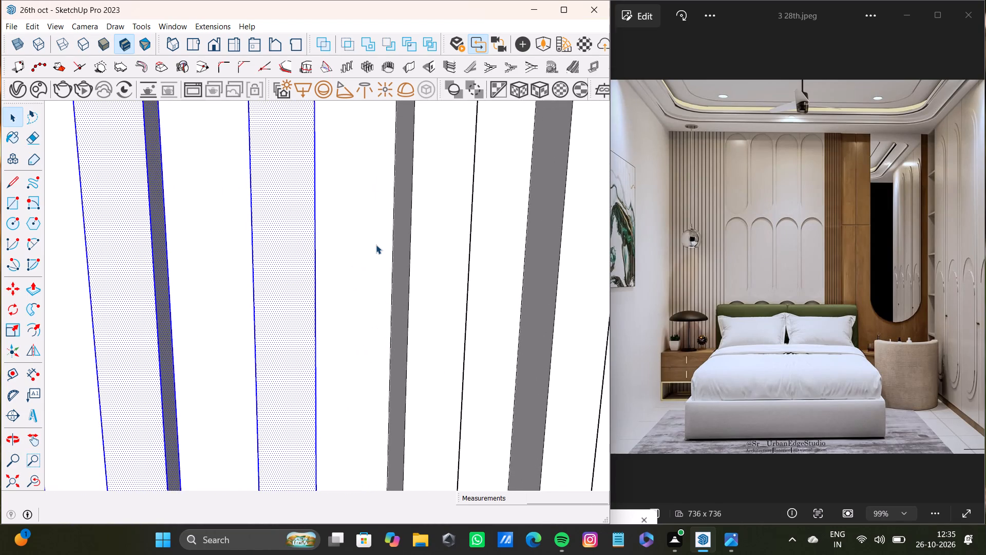
scroll(376, 245, down, 8)
middle_drag(367, 256, 440, 293)
shift+scroll(391, 291, up, 6)
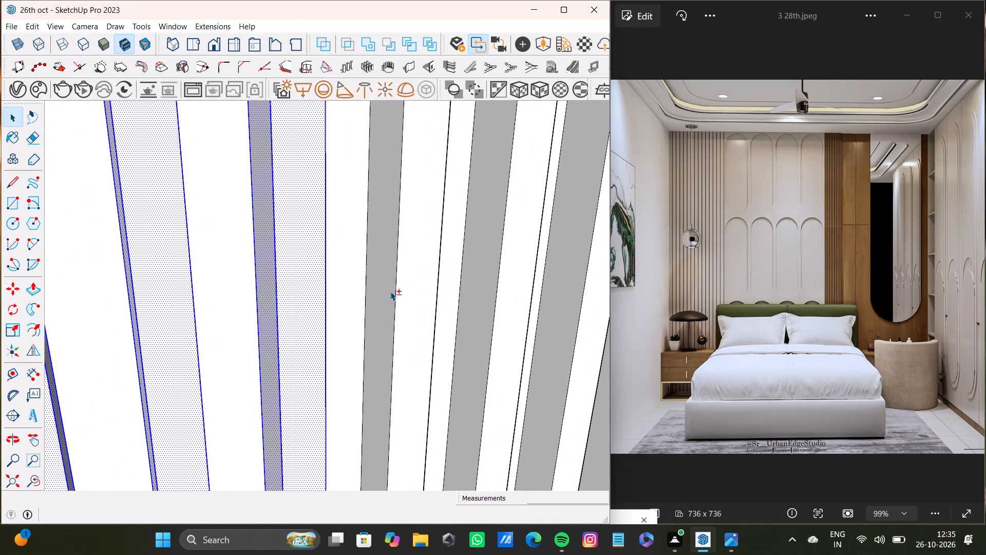
shift+double_click(390, 291)
shift+double_click(412, 303)
middle_drag(424, 304, 238, 309)
shift+scroll(388, 291, up, 3)
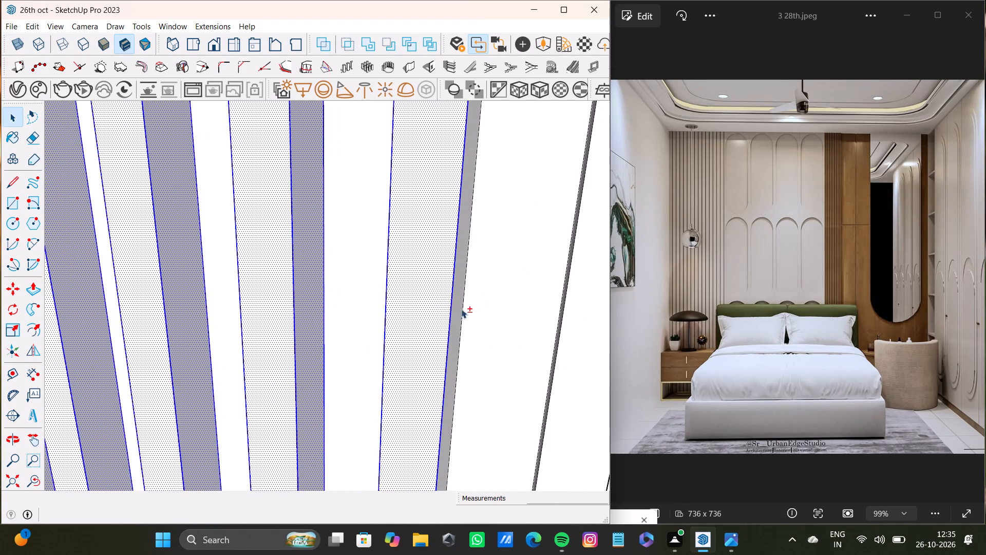
shift+double_click(453, 318)
shift+scroll(454, 319, down, 5)
shift+double_click(456, 319)
Add the front and both side faces of the seventh slat to the selection.
shift+scroll(456, 320, down, 5)
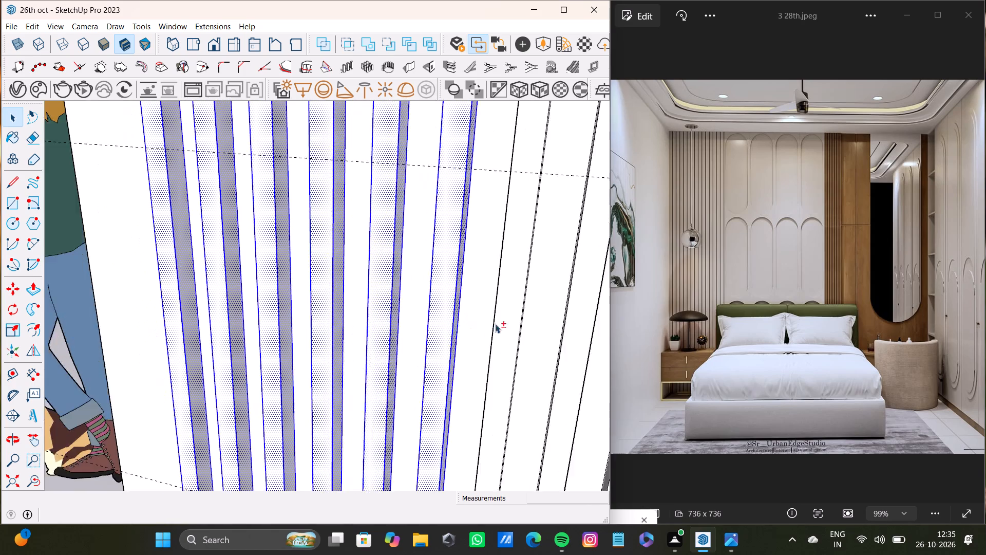
shift+middle_drag(495, 324, 443, 324)
shift+scroll(442, 323, up, 4)
shift+double_click(459, 324)
shift+scroll(490, 322, up, 4)
shift+middle_drag(492, 319, 445, 319)
shift+scroll(463, 311, up, 3)
shift+double_click(470, 309)
shift+scroll(471, 309, down, 13)
middle_drag(469, 308, 611, 309)
scroll(383, 263, up, 4)
middle_drag(459, 281, 557, 297)
shift+double_click(479, 293)
Add the front and both side faces of the eighth slat to the selection.
shift+double_click(541, 302)
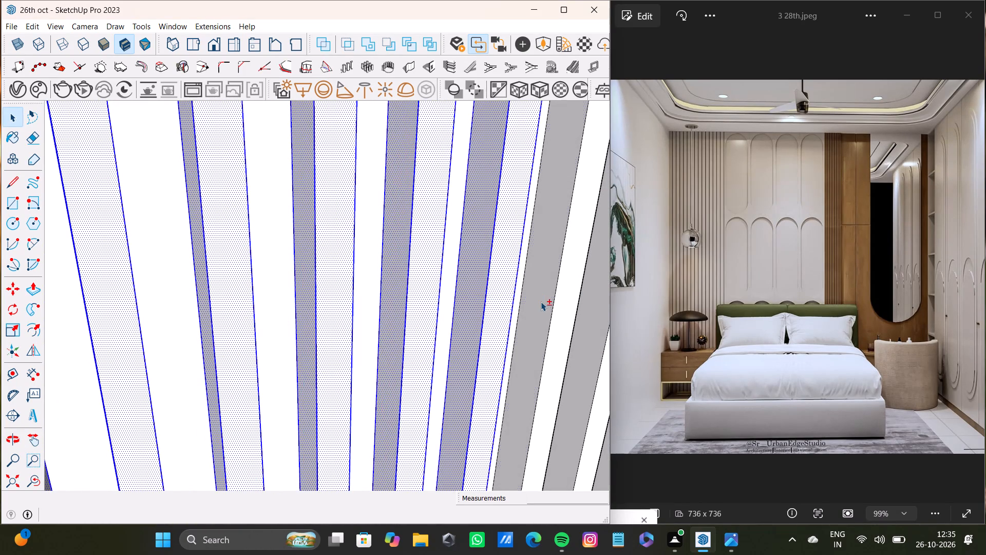
shift+double_click(561, 313)
shift+middle_drag(559, 318, 267, 260)
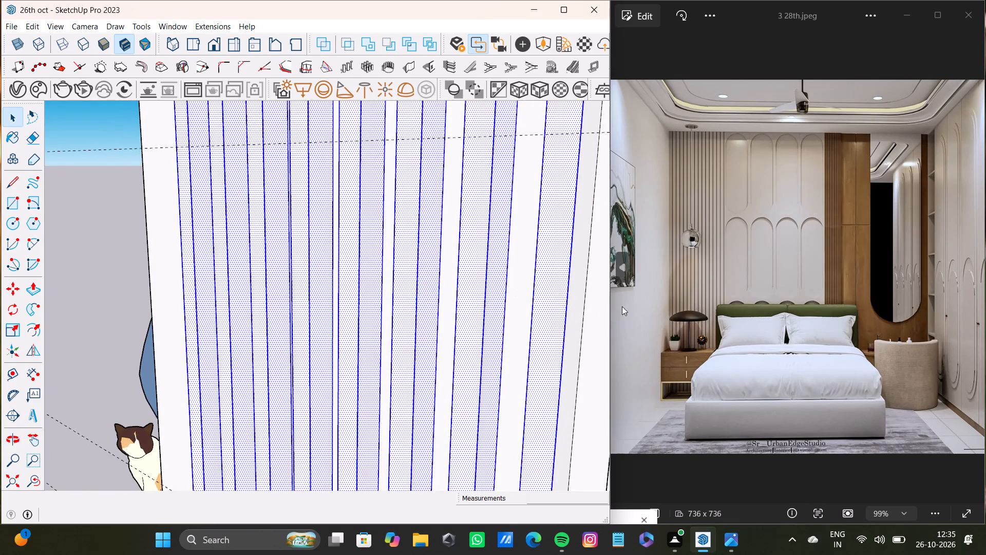
shift+double_click(577, 316)
Add the front and both side faces of the ninth slat to the selection.
shift+scroll(577, 316, down, 18)
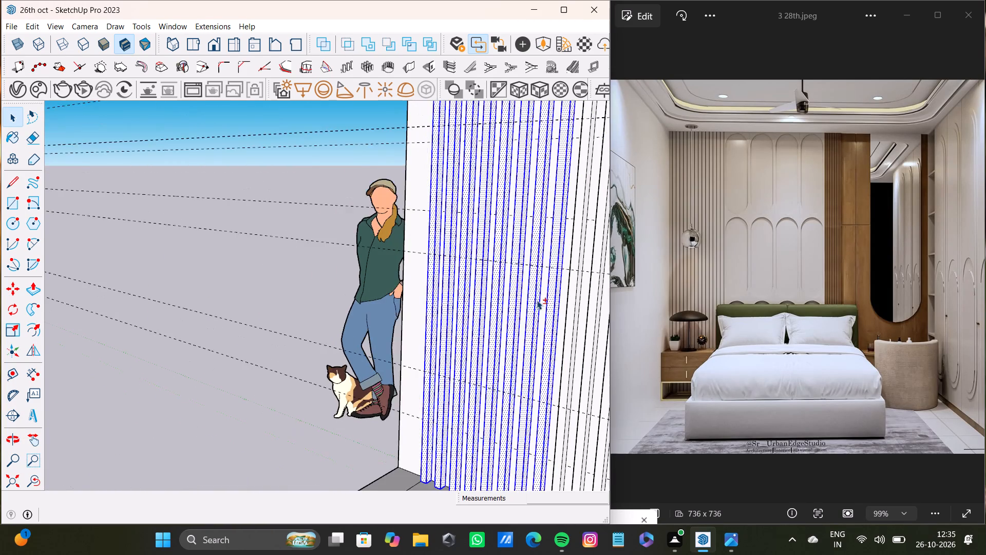
shift+scroll(546, 295, up, 1)
shift+middle_drag(546, 295, 427, 279)
shift+scroll(467, 284, up, 18)
shift+scroll(370, 285, up, 2)
scroll(375, 273, up, 1)
middle_drag(375, 273, 515, 281)
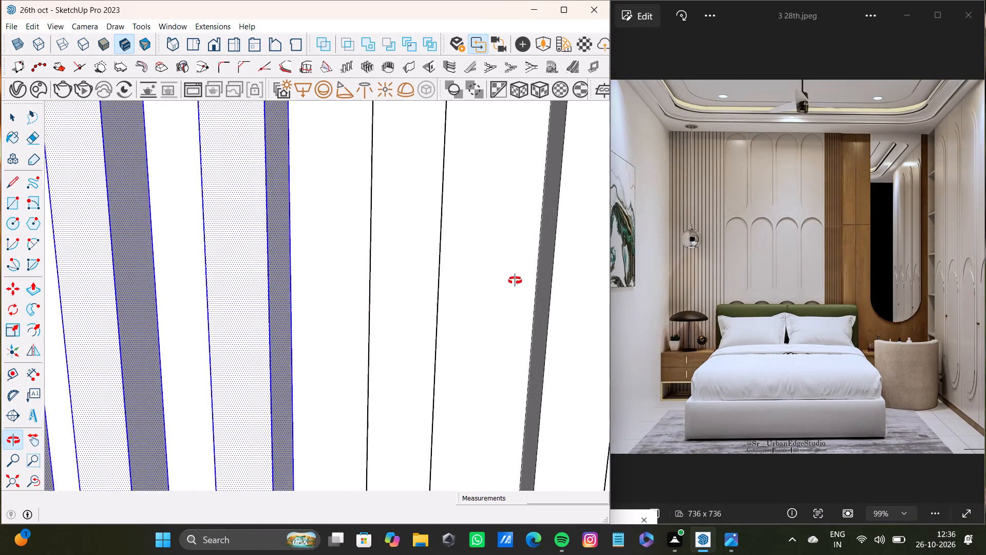
middle_drag(515, 281, 362, 275)
shift+double_click(411, 293)
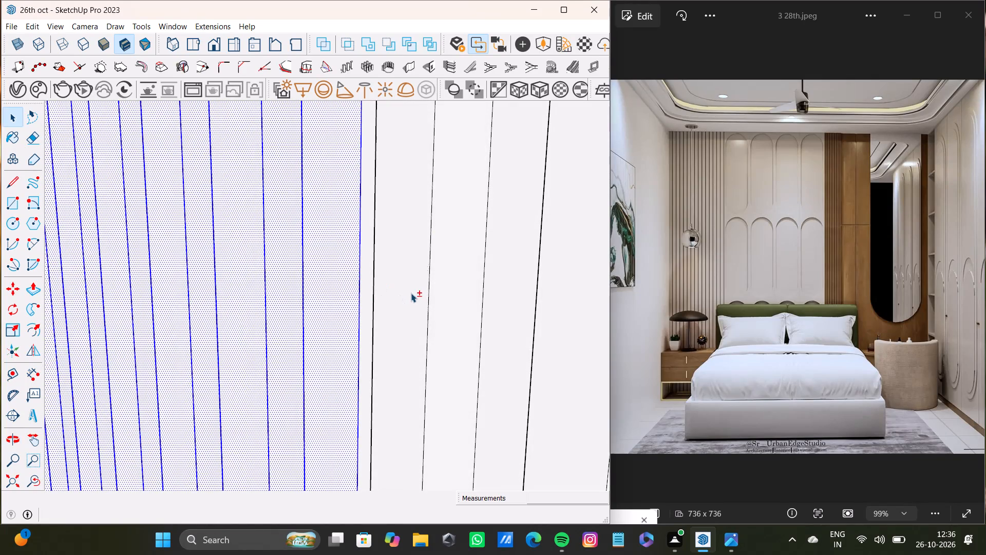
middle_drag(475, 303, 294, 292)
shift+double_click(403, 287)
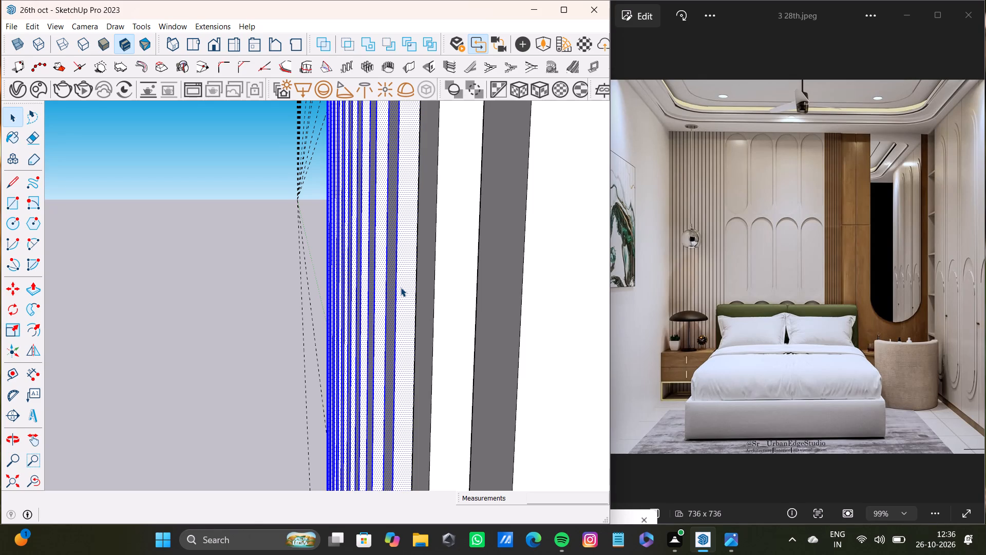
scroll(381, 293, down, 13)
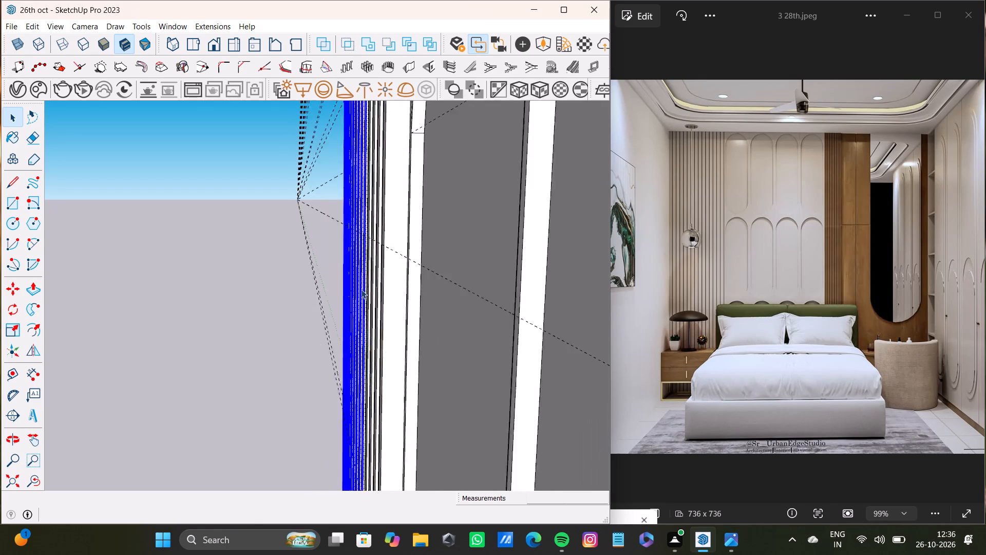
scroll(361, 289, down, 3)
middle_drag(352, 301, 633, 335)
scroll(358, 253, up, 13)
middle_drag(283, 279, 419, 291)
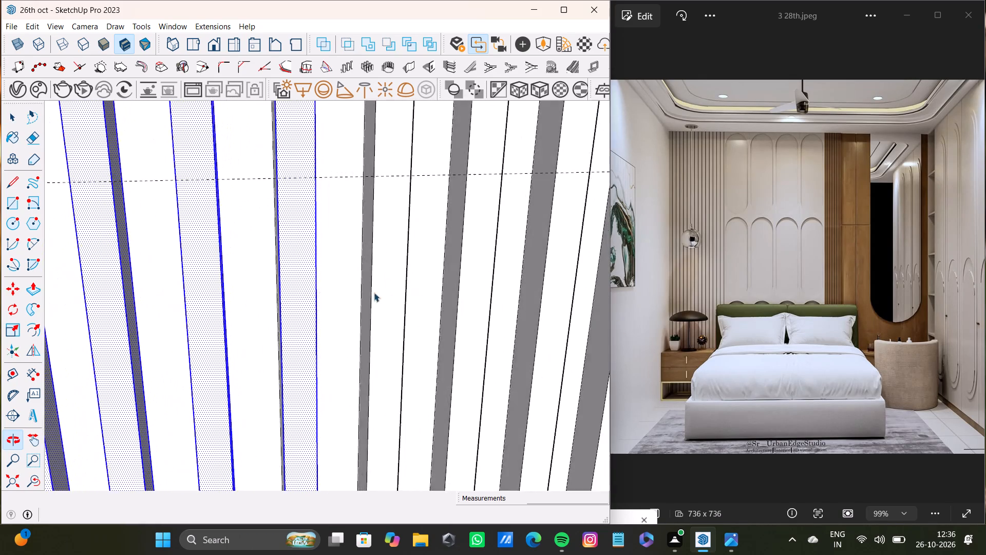
scroll(264, 279, up, 7)
middle_drag(271, 281, 326, 286)
shift+double_click(302, 279)
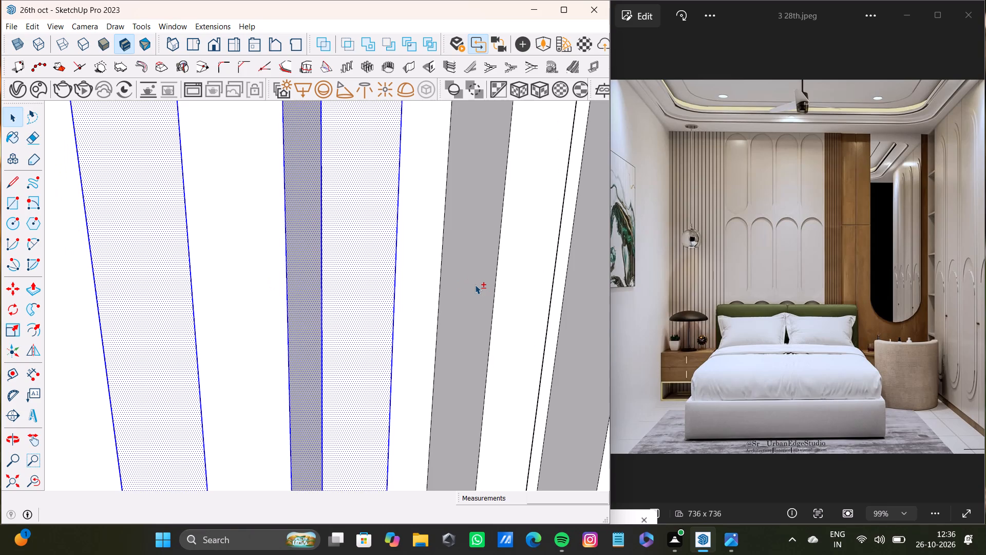
Add the front and both side faces of the tenth slat to the selection.
shift+double_click(475, 285)
shift+double_click(534, 305)
middle_drag(579, 336, 390, 352)
shift+scroll(491, 324, up, 2)
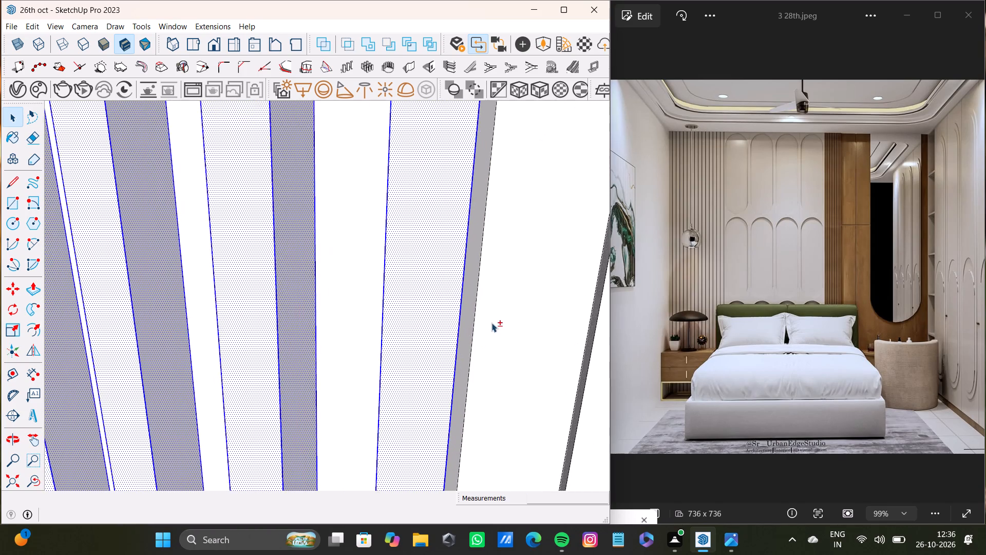
shift+scroll(491, 323, up, 4)
shift+double_click(465, 319)
Add the front and both side faces of the eleventh slat to the selection.
shift+scroll(465, 319, down, 9)
shift+middle_drag(466, 320, 357, 326)
shift+scroll(421, 335, up, 3)
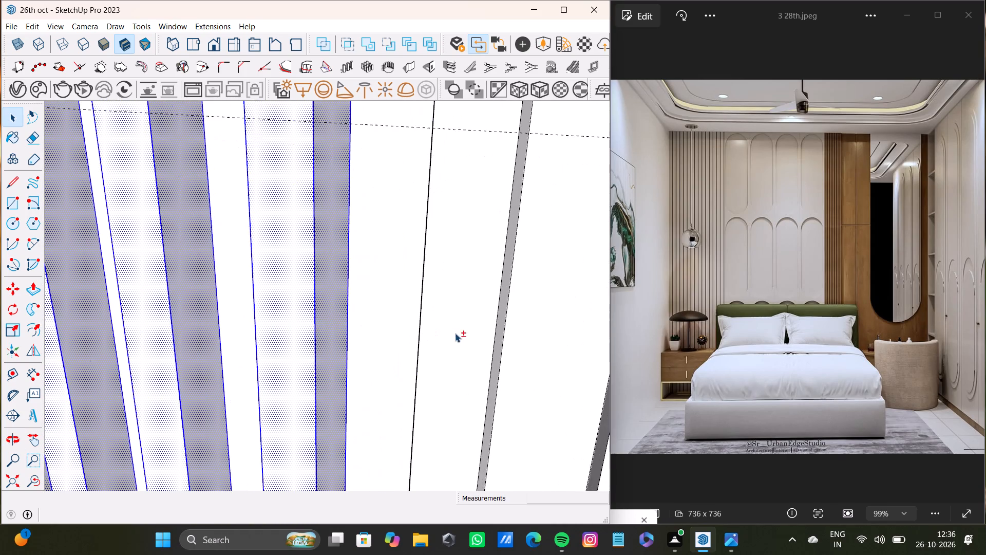
shift+click(455, 333)
shift+drag(455, 333, 460, 331)
shift+double_click(499, 331)
scroll(435, 332, down, 4)
middle_drag(429, 339, 537, 340)
scroll(504, 346, up, 4)
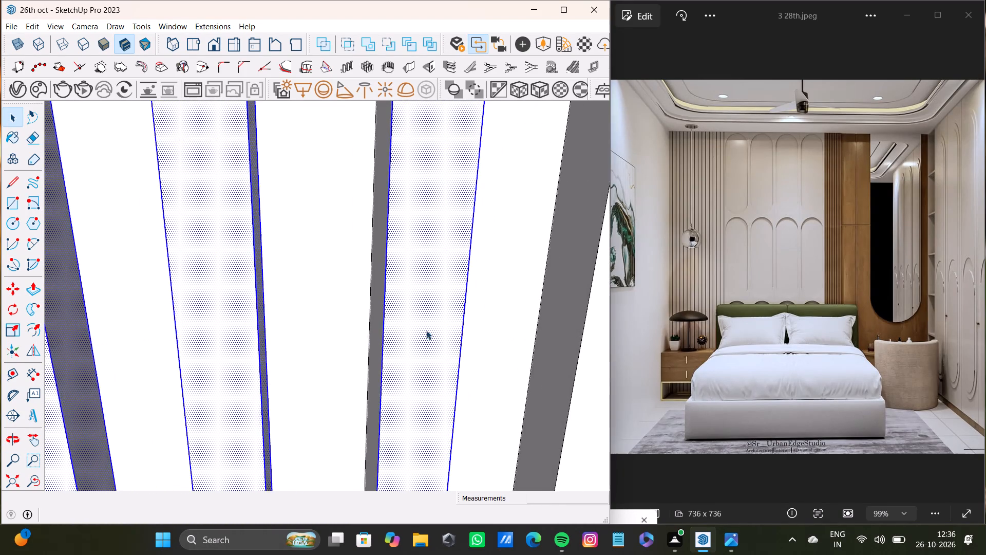
middle_drag(400, 330, 444, 328)
shift+click(372, 329)
shift+drag(372, 329, 379, 329)
Add the front and both side faces of the twelfth slat to the selection.
shift+double_click(551, 330)
shift+double_click(587, 351)
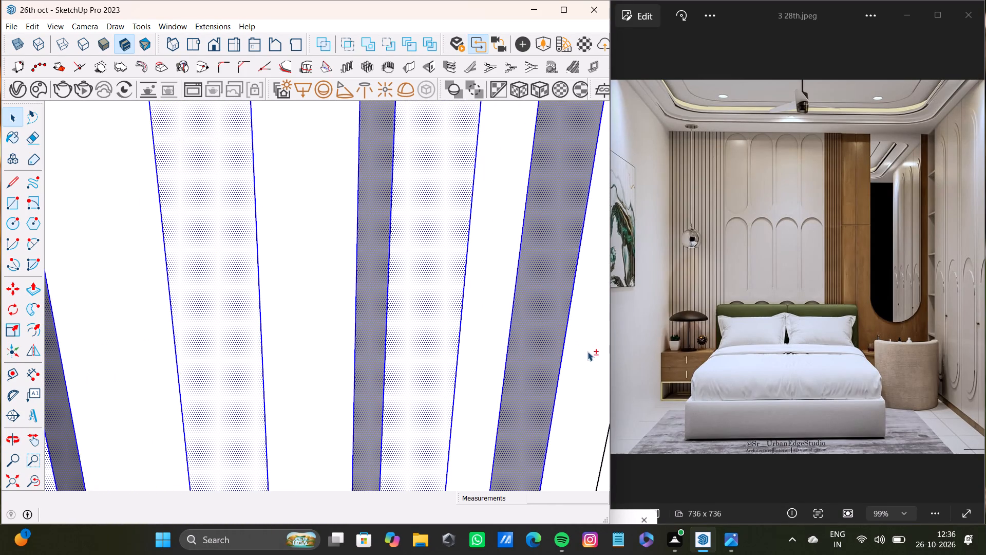
shift+middle_drag(586, 351, 194, 322)
scroll(361, 313, up, 4)
shift+double_click(405, 310)
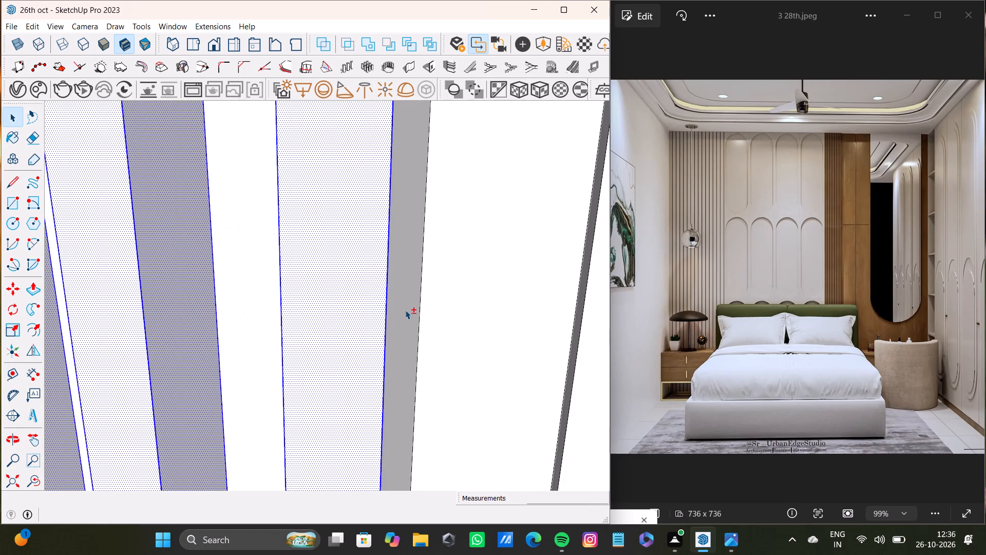
Add the front and both side faces of the last slat, beside the arched panels, to the selection.
shift+scroll(407, 309, down, 4)
shift+middle_drag(433, 309, 317, 291)
shift+double_click(400, 291)
shift+scroll(458, 295, up, 4)
shift+middle_click(458, 295)
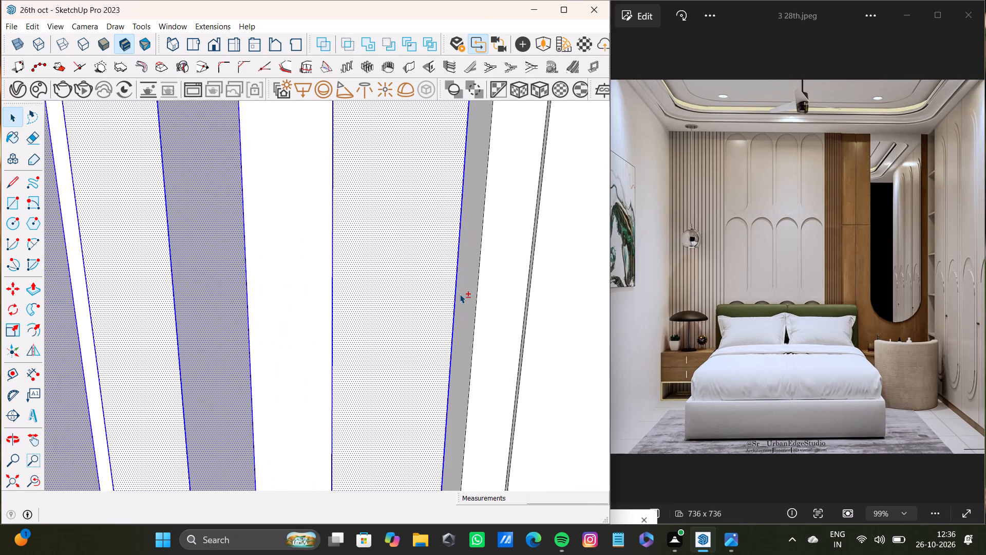
shift+scroll(460, 294, up, 2)
shift+double_click(460, 294)
shift+scroll(453, 295, down, 4)
middle_drag(331, 317, 530, 353)
scroll(535, 350, down, 1)
shift+scroll(404, 343, up, 3)
shift+double_click(411, 338)
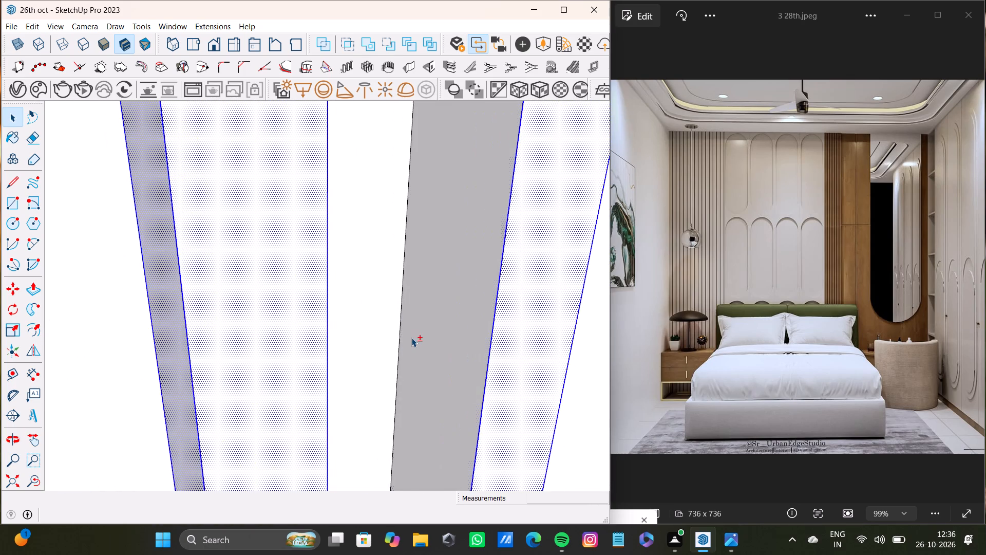
Add the top faces of the first four slats, starting at the wall's outer end, to the selection.
shift+scroll(411, 341, down, 14)
shift+scroll(417, 339, down, 15)
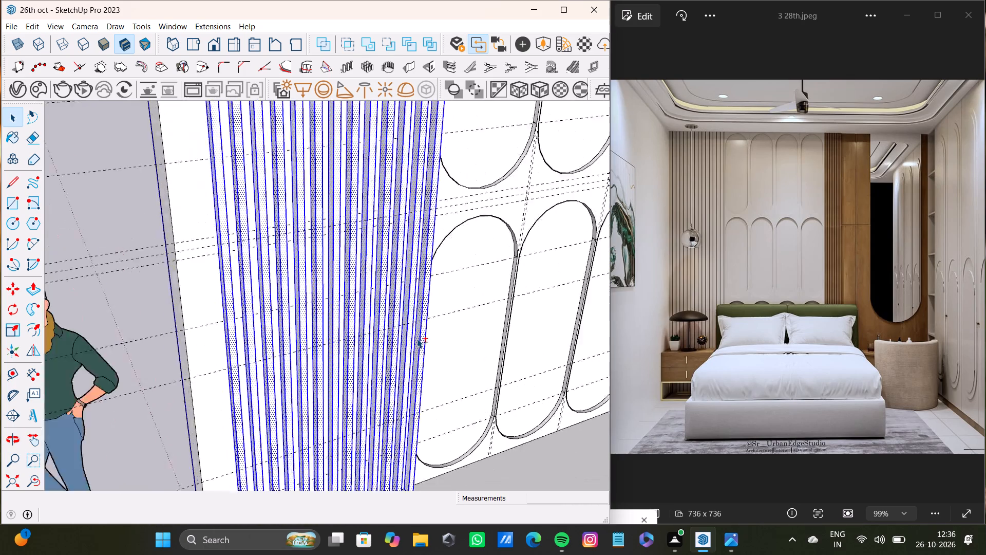
shift+scroll(417, 339, down, 12)
shift+middle_drag(416, 295, 334, 443)
shift+scroll(382, 423, down, 1)
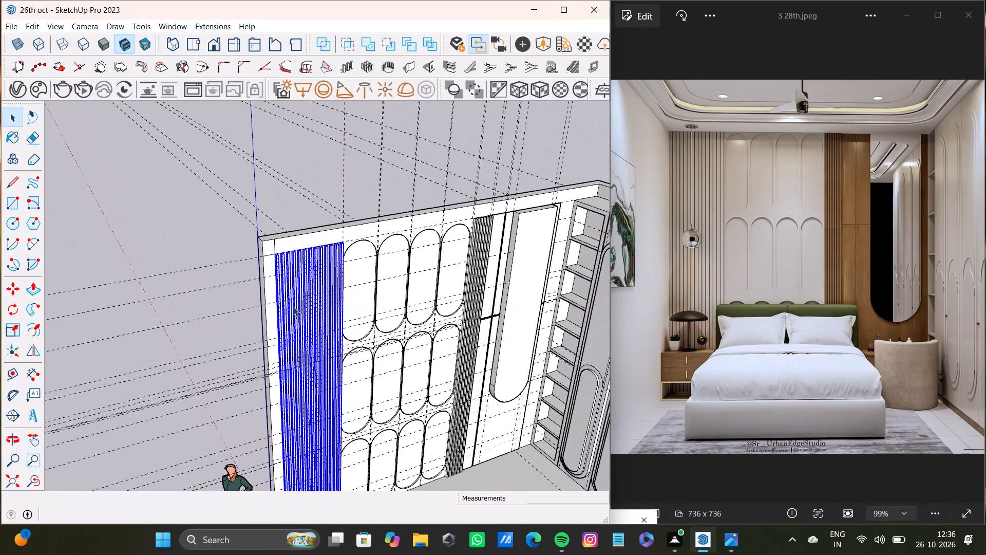
scroll(281, 256, up, 7)
middle_drag(336, 288, 292, 300)
scroll(290, 300, up, 14)
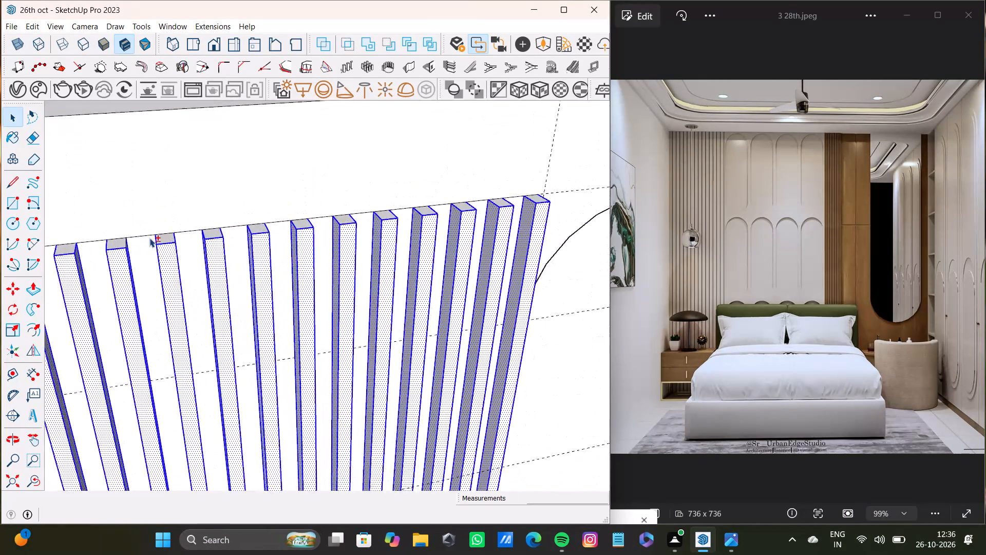
scroll(149, 238, up, 1)
shift+middle_drag(152, 236, 435, 309)
shift+scroll(343, 313, up, 3)
shift+click(247, 353)
shift+drag(247, 351, 256, 348)
shift+double_click(329, 340)
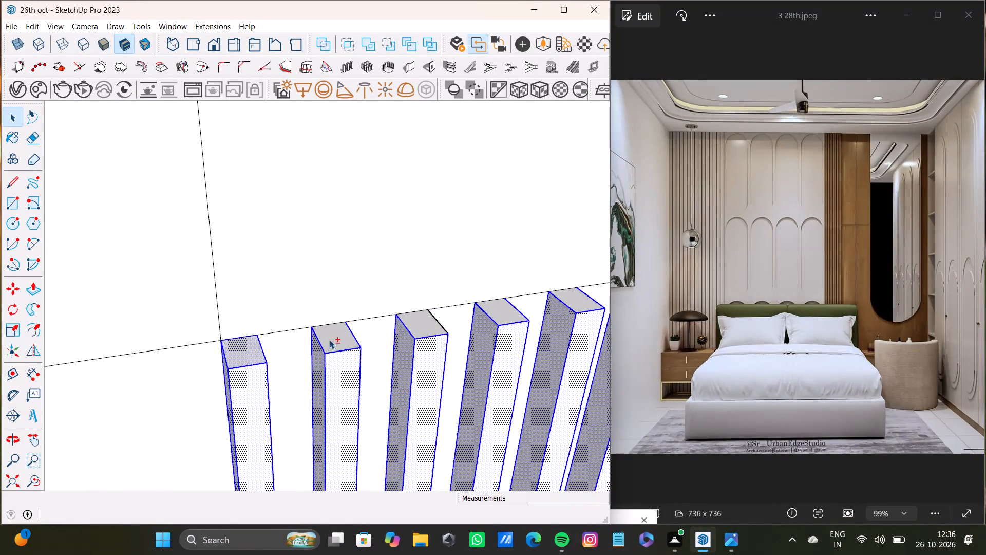
shift+double_click(428, 328)
shift+double_click(511, 313)
Add the top faces of the fifth to ninth slats to the selection.
shift+middle_drag(547, 313, 349, 321)
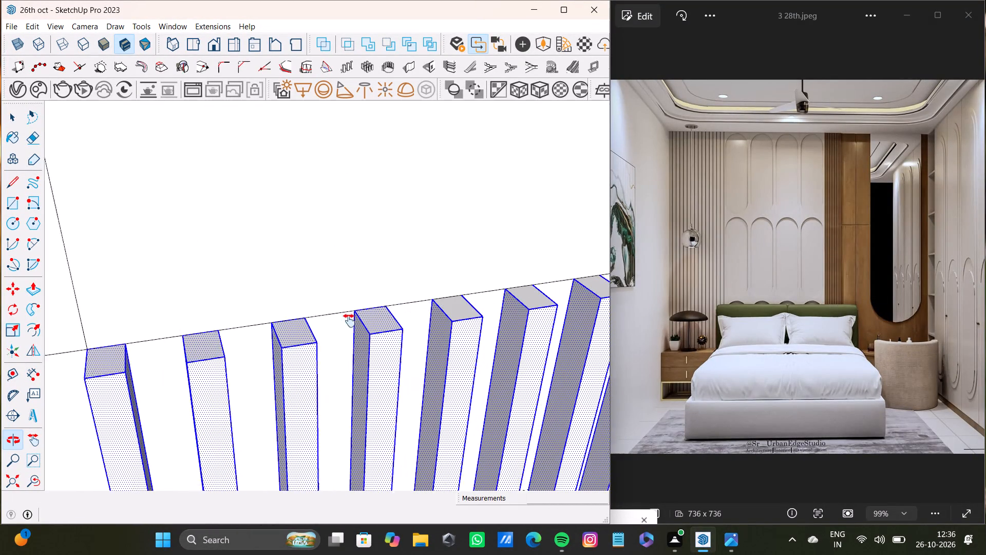
shift+middle_drag(349, 321, 338, 322)
shift+double_click(362, 312)
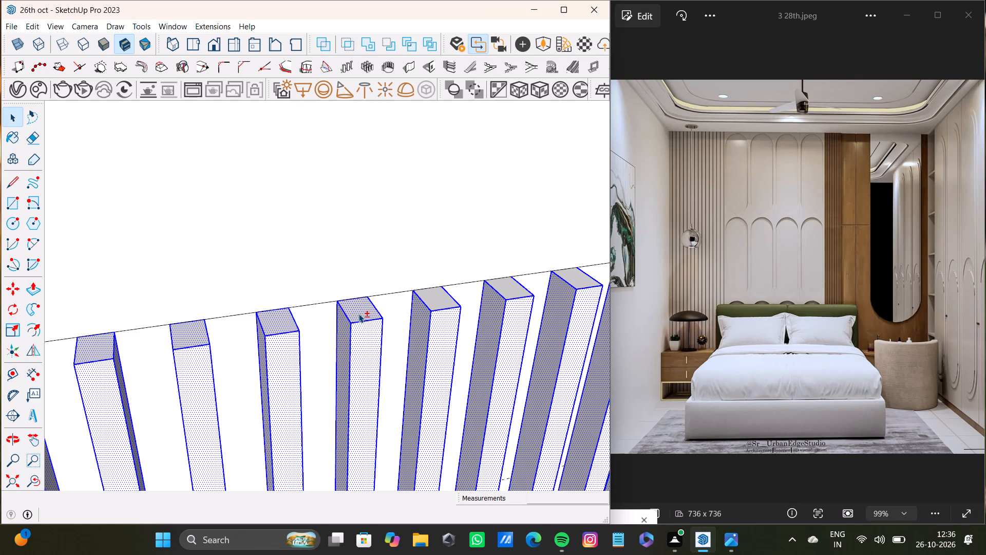
shift+double_click(434, 297)
shift+double_click(501, 286)
shift+middle_drag(521, 286, 440, 310)
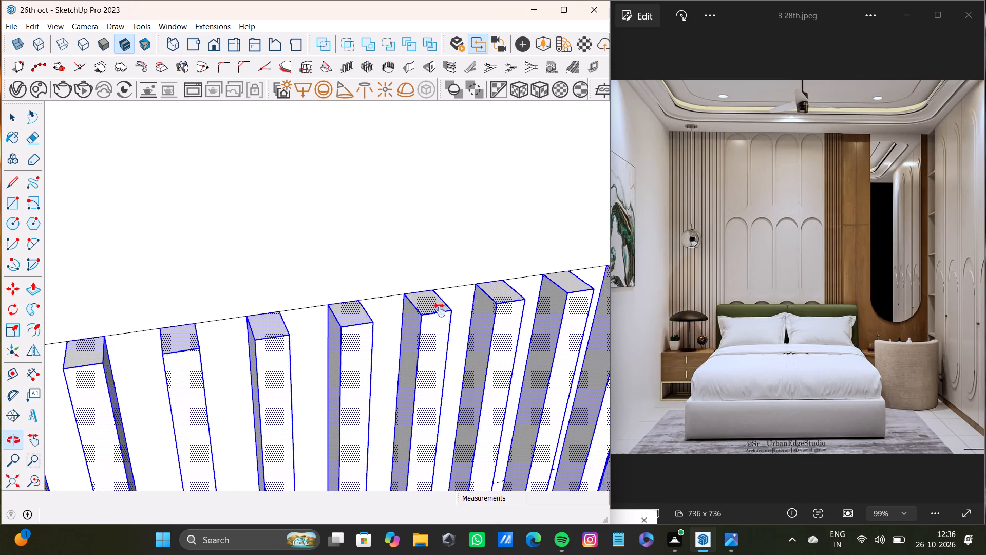
shift+middle_drag(440, 310, 430, 314)
shift+double_click(485, 302)
shift+double_click(563, 297)
Add the top faces of the remaining four slats, up to the arched panels, to the selection.
shift+scroll(563, 297, up, 1)
shift+middle_drag(563, 297, 324, 309)
shift+double_click(383, 292)
shift+double_click(471, 280)
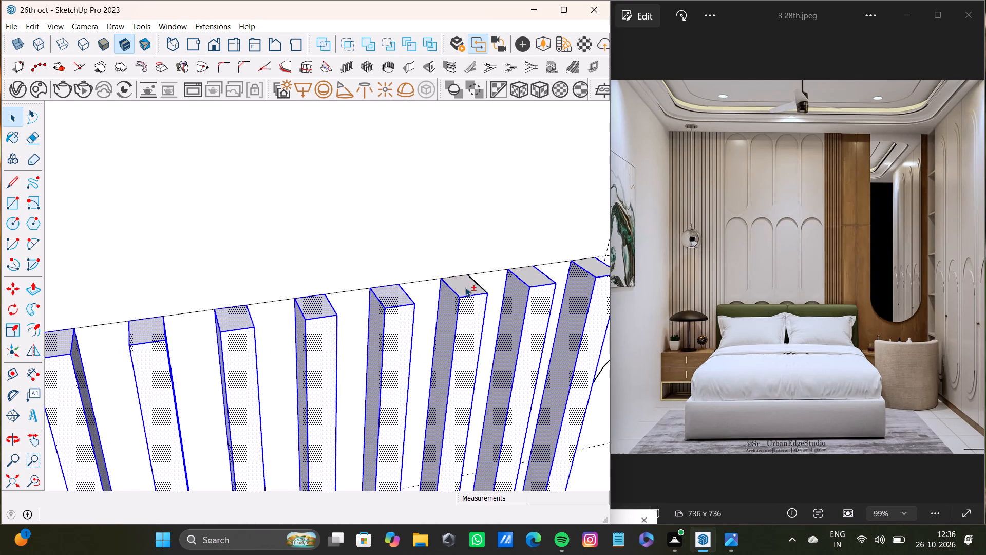
shift+double_click(467, 287)
shift+double_click(529, 273)
shift+middle_drag(528, 273, 414, 317)
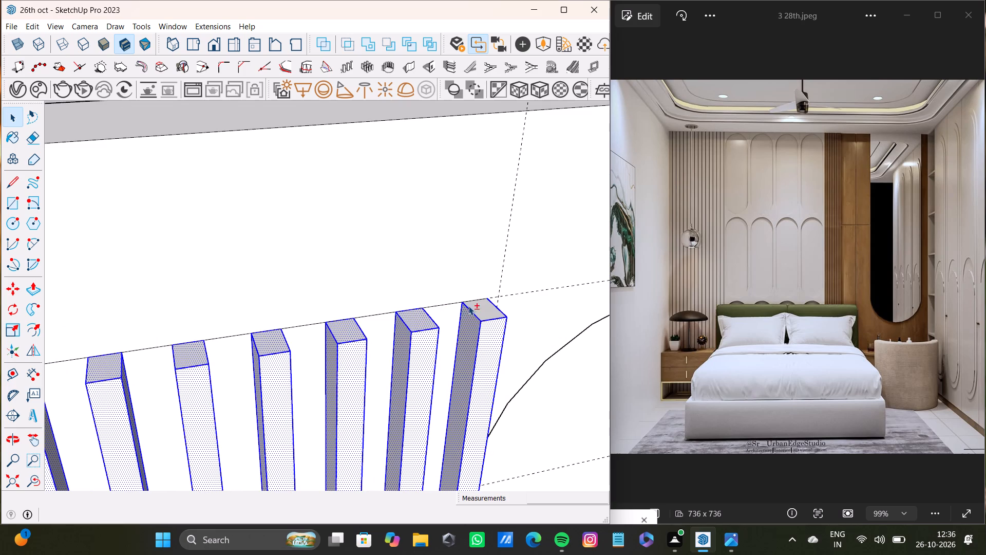
shift+double_click(490, 305)
Examine the bottom ends of the selected slats where they meet the floor.
shift+scroll(486, 309, down, 20)
shift+middle_drag(403, 355, 355, 218)
shift+scroll(340, 213, down, 5)
shift+middle_drag(336, 343, 303, 210)
shift+scroll(343, 345, up, 5)
shift+middle_drag(335, 393, 313, 269)
shift+scroll(309, 273, down, 2)
shift+middle_drag(304, 368, 306, 277)
shift+scroll(275, 321, up, 20)
shift+scroll(275, 321, up, 7)
middle_drag(216, 299, 423, 266)
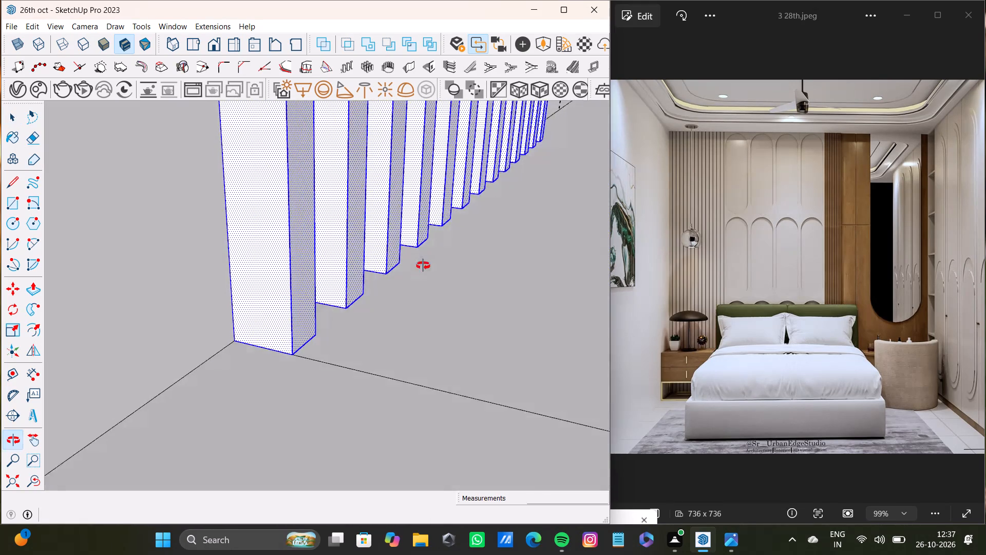
middle_drag(423, 266, 230, 275)
scroll(233, 277, down, 11)
scroll(325, 300, up, 10)
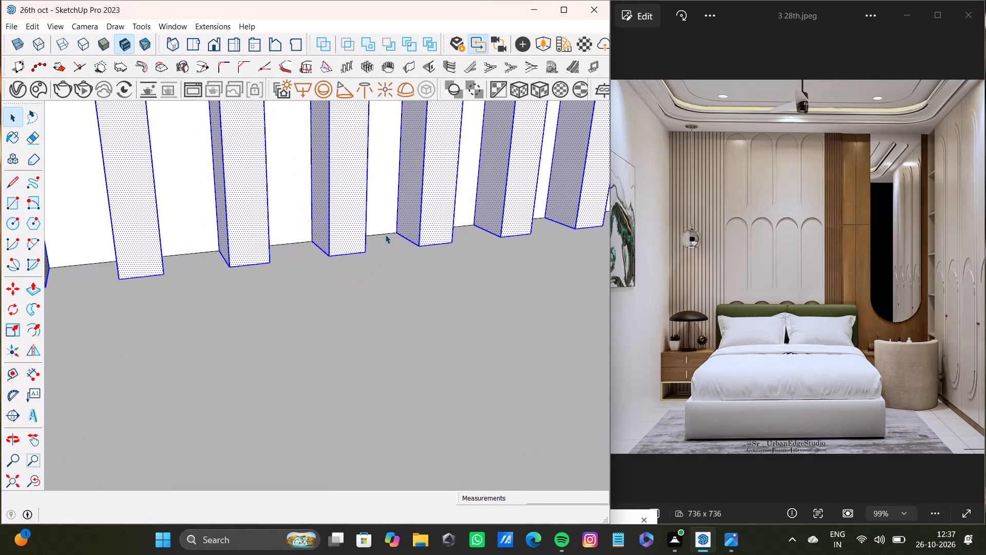
scroll(263, 238, down, 7)
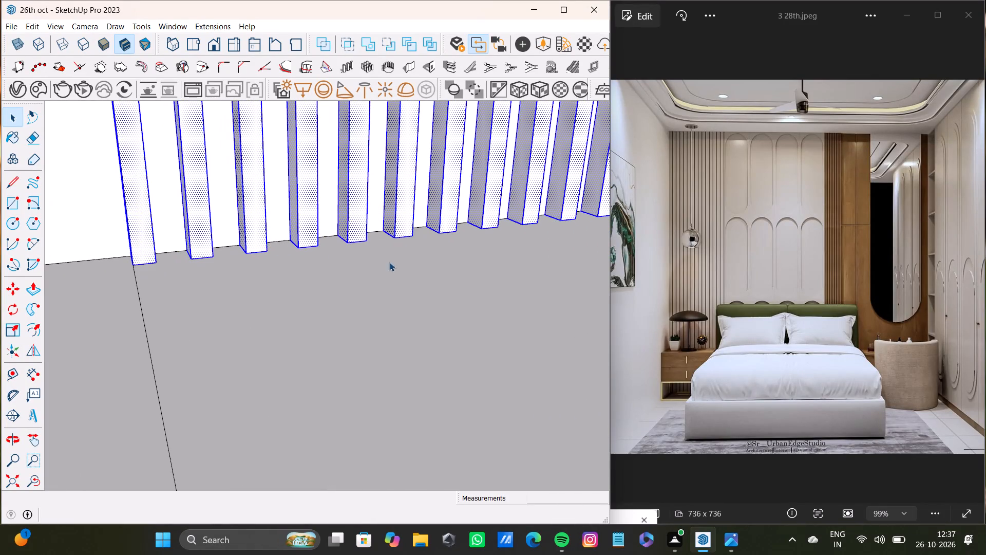
scroll(428, 265, down, 8)
scroll(352, 217, down, 17)
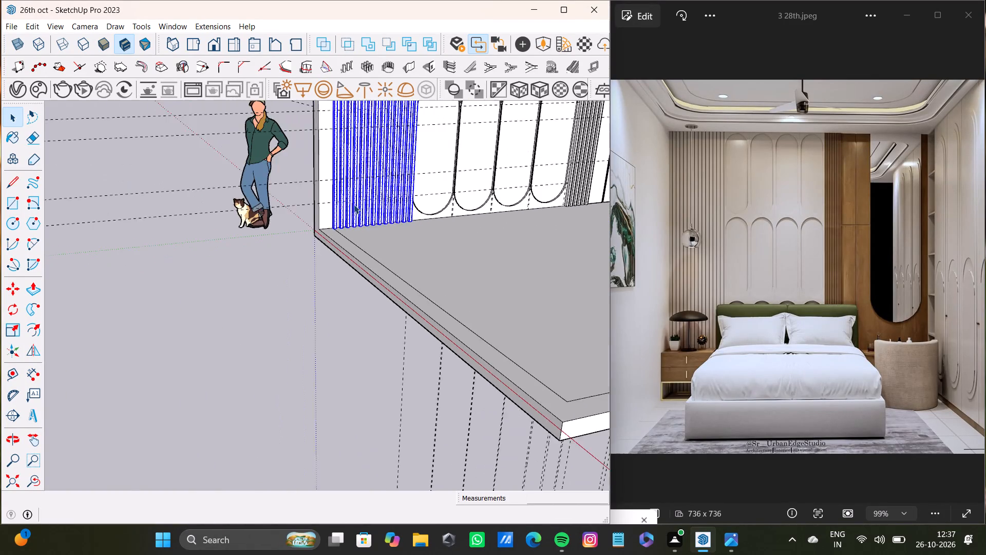
scroll(354, 205, down, 1)
Group all the selected slat faces beside the arched panels into one group and clear the selection.
shift+middle_drag(368, 191, 203, 458)
scroll(249, 224, up, 5)
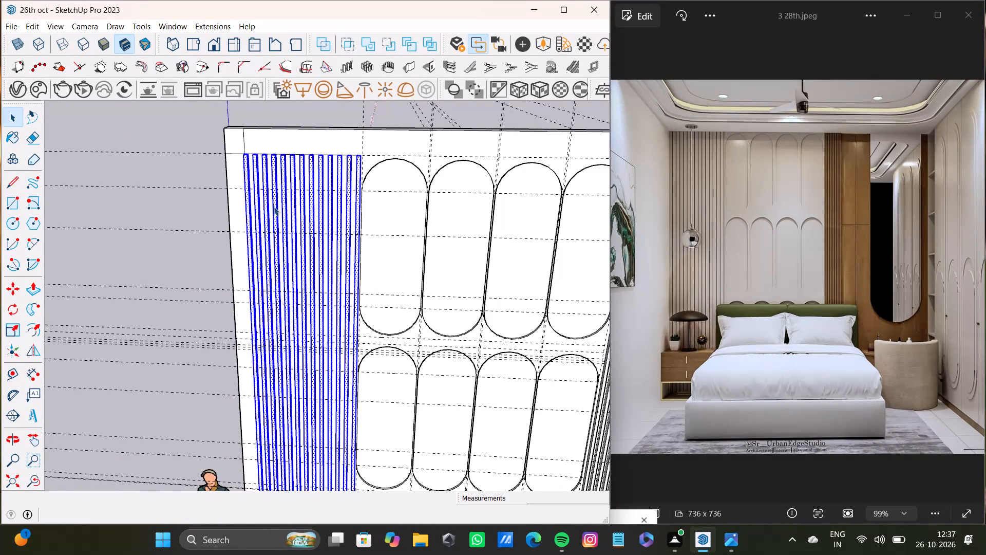
scroll(274, 207, down, 3)
shift+middle_drag(274, 207, 337, 270)
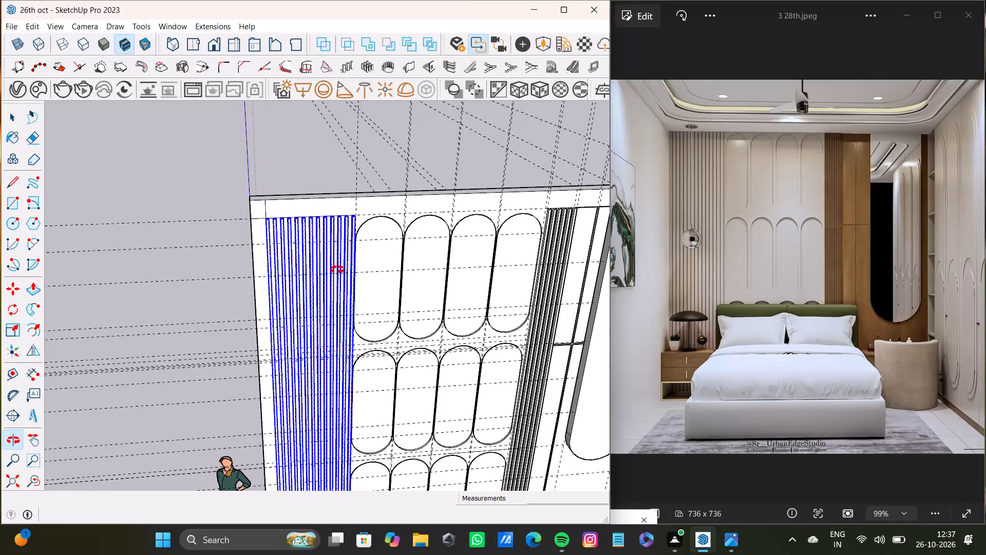
shift+middle_drag(337, 270, 314, 275)
scroll(314, 273, down, 3)
scroll(317, 240, up, 9)
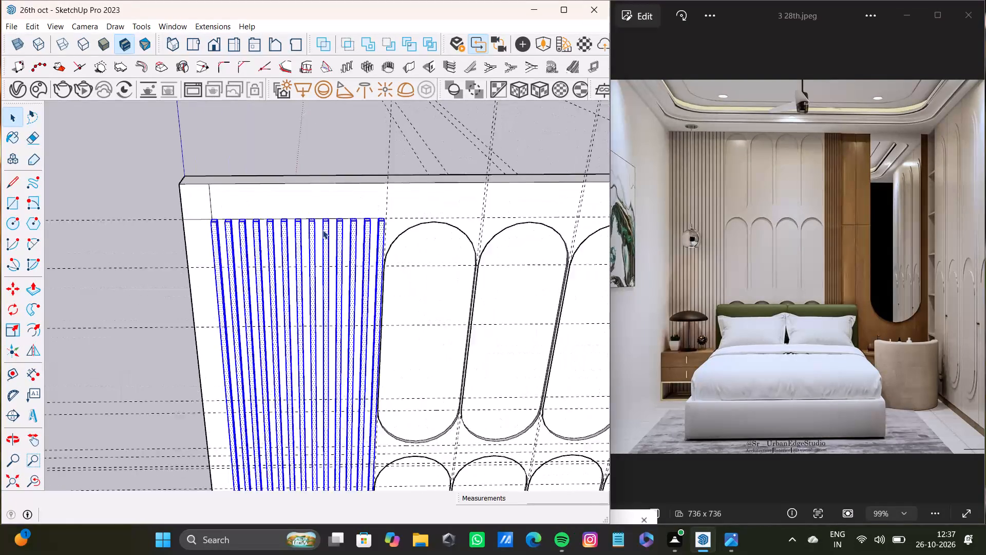
scroll(323, 230, up, 11)
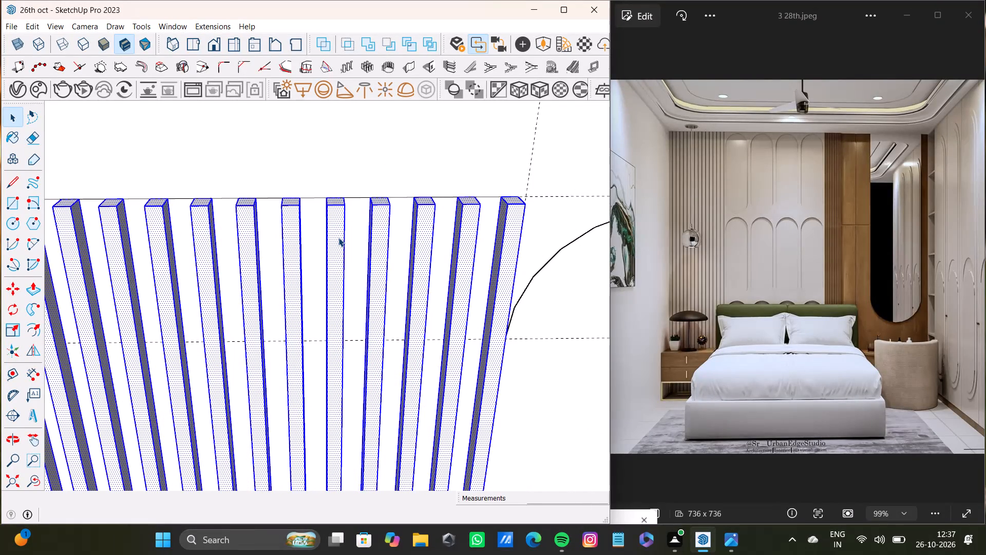
right_click(338, 237)
click(376, 332)
scroll(374, 326, down, 6)
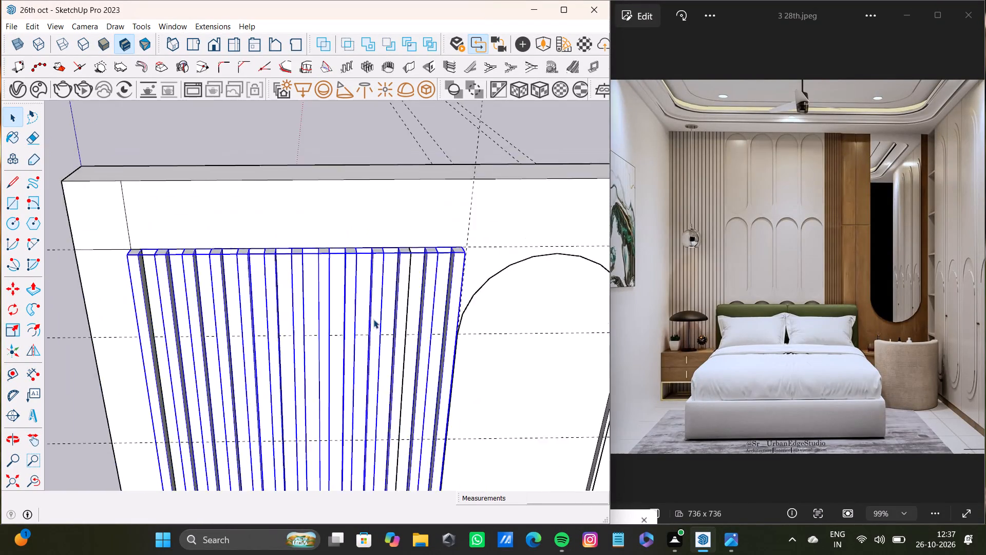
scroll(373, 319, down, 11)
click(327, 206)
scroll(327, 266, down, 5)
middle_drag(327, 301, 325, 211)
scroll(346, 311, down, 3)
middle_drag(346, 329, 353, 202)
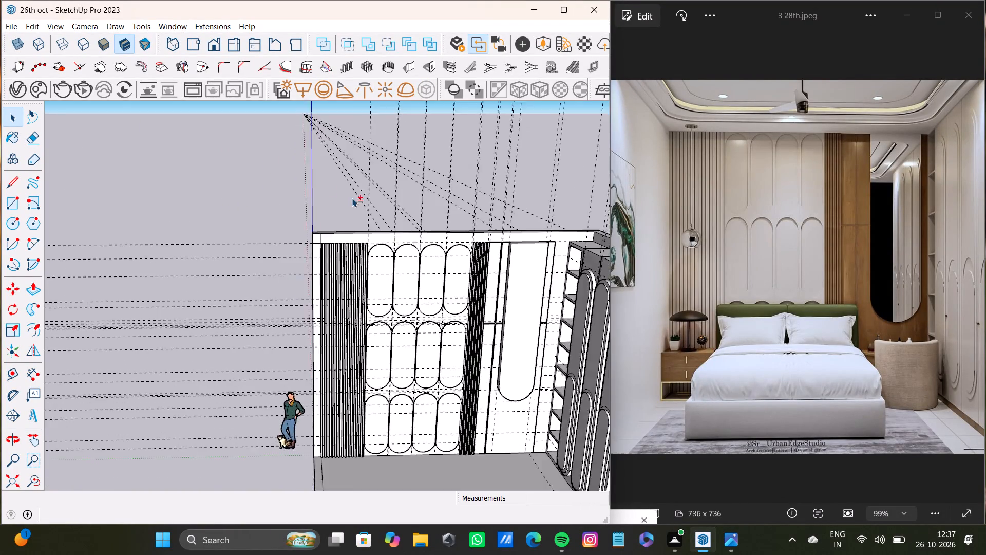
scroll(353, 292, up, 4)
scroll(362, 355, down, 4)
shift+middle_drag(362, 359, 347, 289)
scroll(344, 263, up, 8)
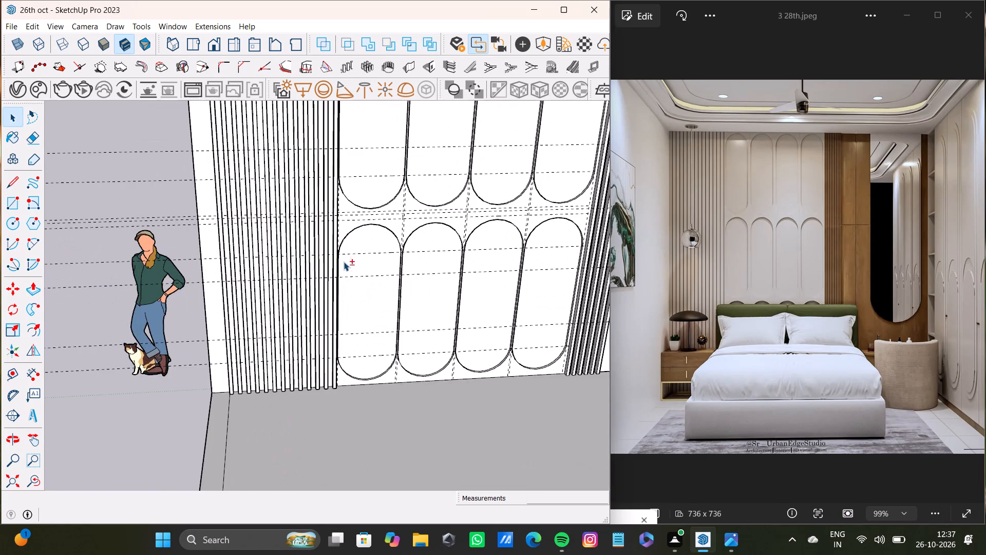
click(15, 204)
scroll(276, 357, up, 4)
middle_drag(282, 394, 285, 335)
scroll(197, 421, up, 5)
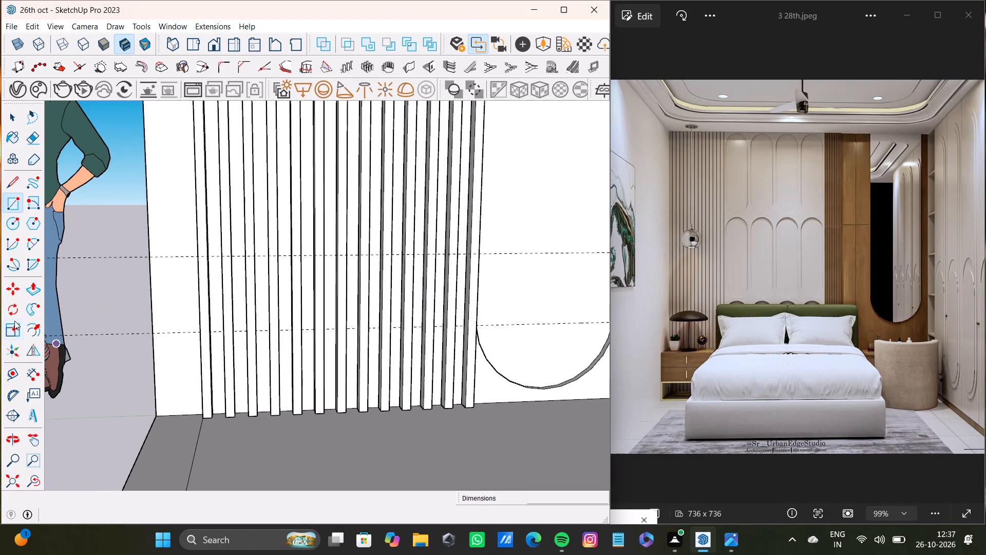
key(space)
Measure upward from the floor along the outer edge of the first slat beside the room corner.
click(17, 377)
scroll(172, 448, up, 3)
middle_drag(183, 445, 317, 468)
scroll(317, 468, up, 1)
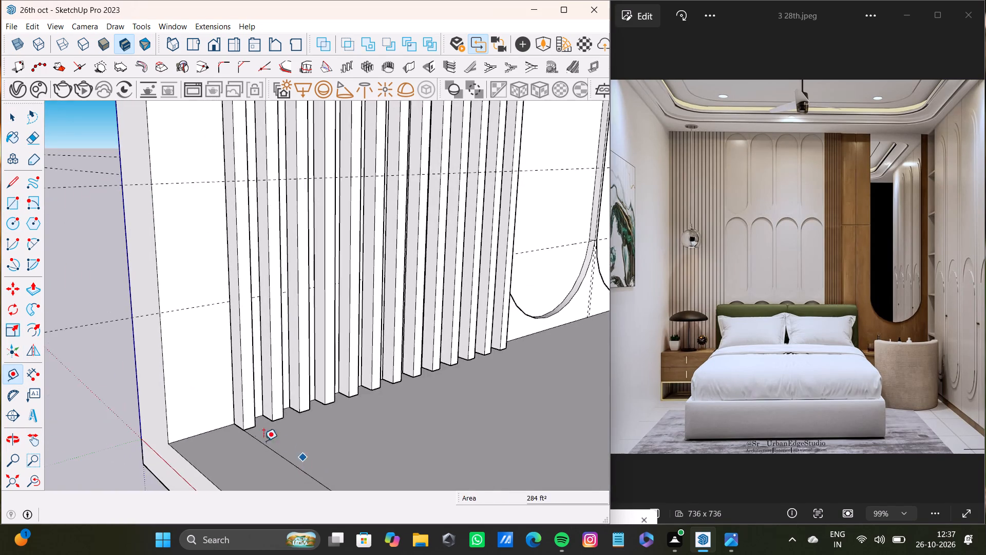
scroll(263, 441, up, 3)
drag(233, 422, 231, 390)
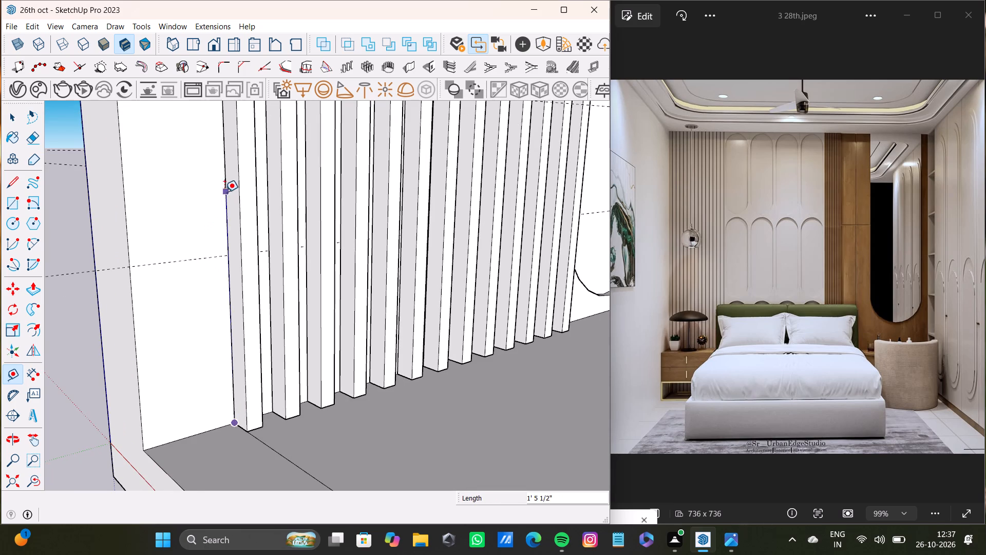
scroll(229, 195, down, 9)
shift+middle_drag(235, 181, 233, 377)
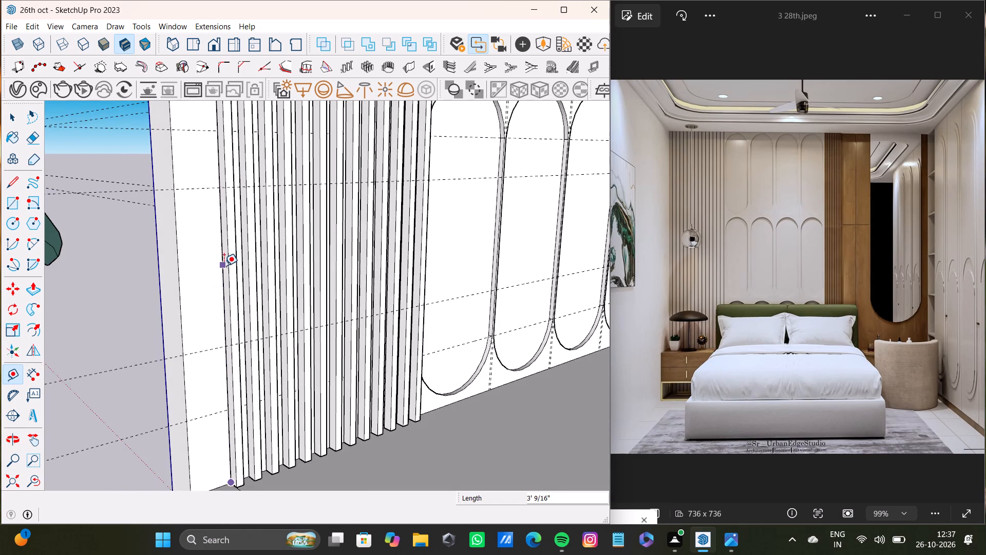
click(224, 265)
middle_drag(279, 309, 162, 312)
scroll(200, 455, up, 4)
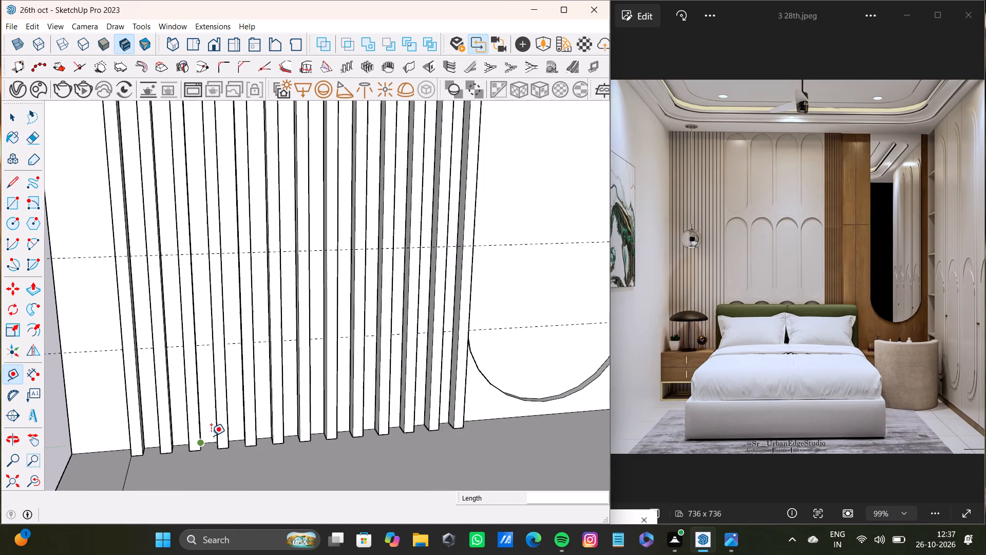
drag(212, 443, 212, 438)
key(space)
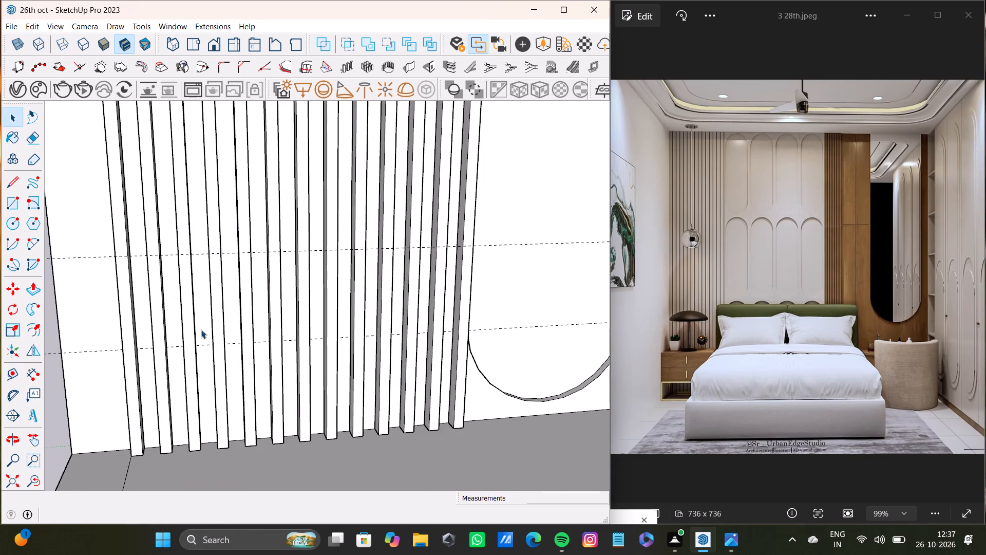
key(t)
scroll(180, 422, up, 3)
key(space)
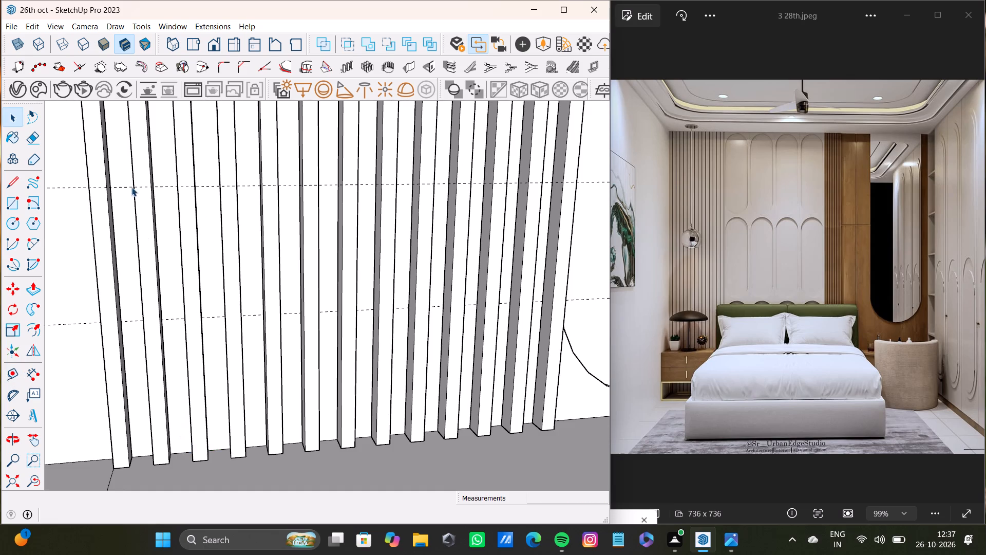
Delete the two lowest horizontal guides crossing the slats just above the floor.
click(163, 185)
click(169, 188)
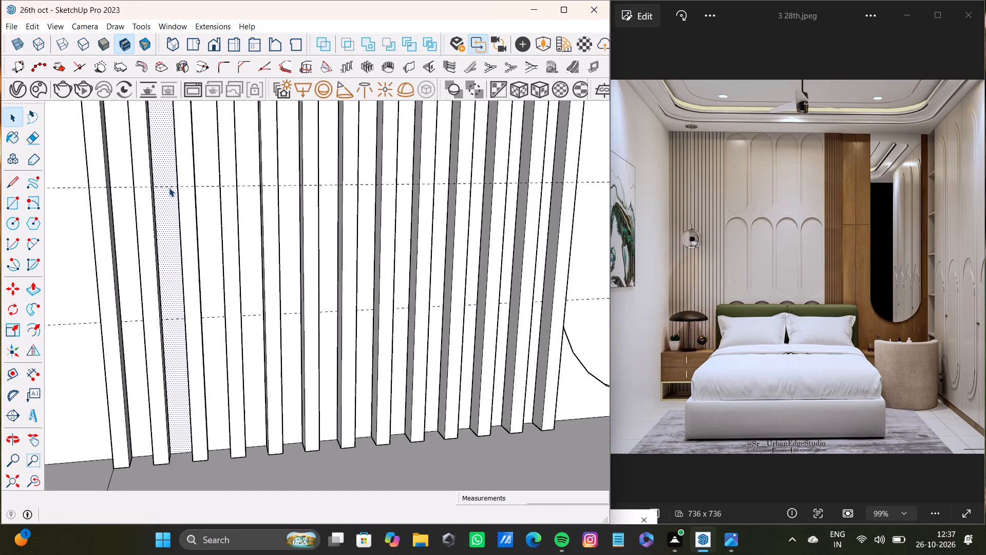
shift+click(180, 319)
key(shift+Delete)
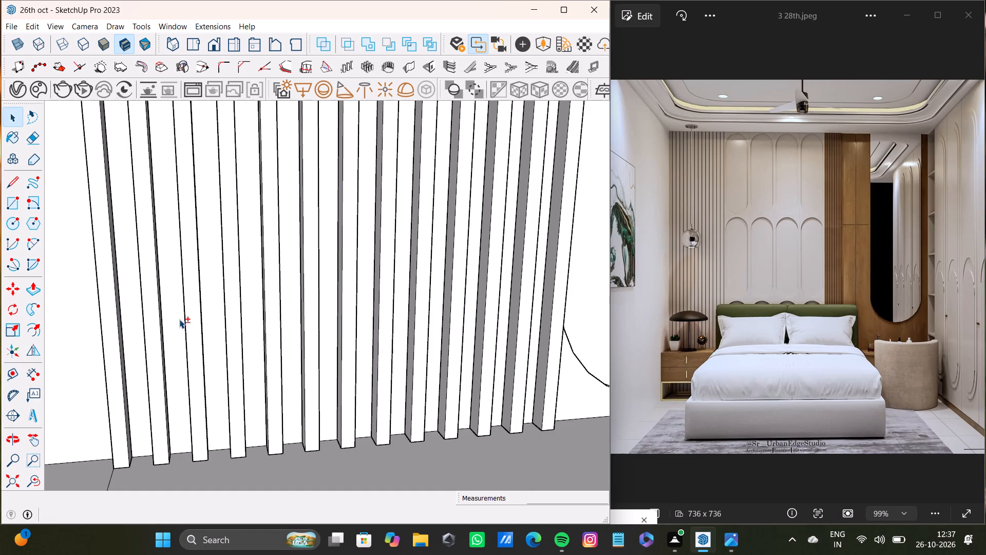
Delete the five horizontal guides crossing the slats from the top of the lowest arched panels to the gap above them.
shift+scroll(178, 319, down, 16)
shift+middle_drag(173, 328, 123, 353)
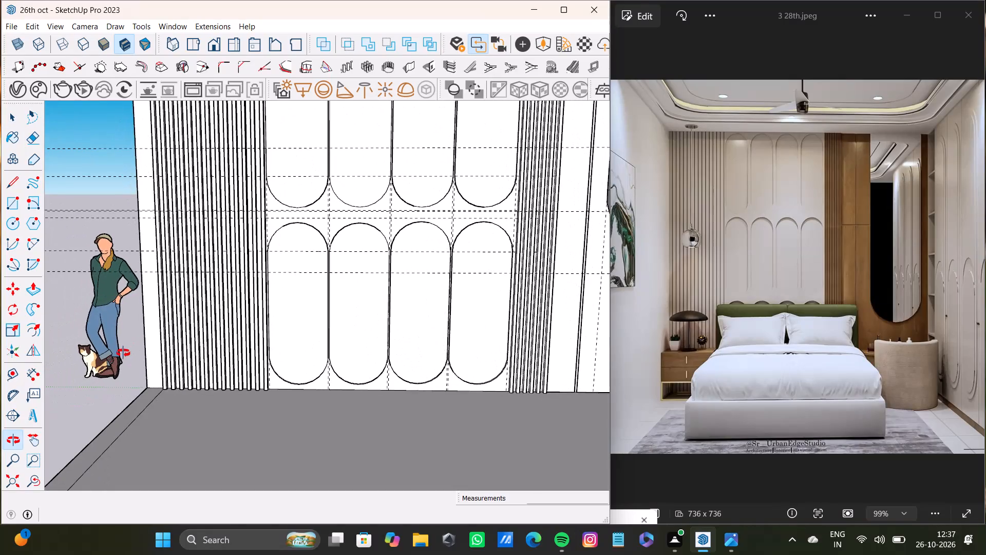
shift+middle_drag(123, 353, 137, 329)
scroll(161, 242, up, 11)
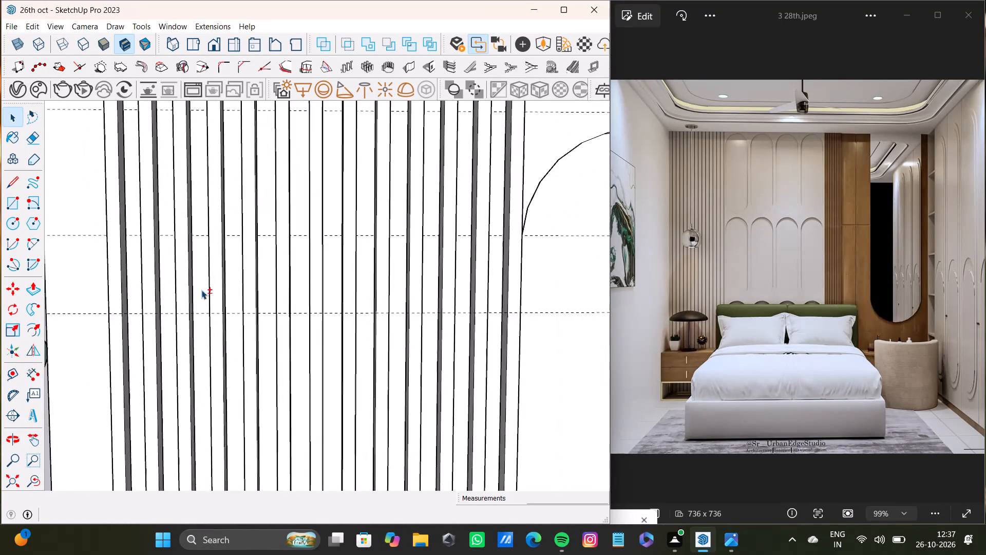
scroll(201, 290, up, 9)
shift+click(207, 327)
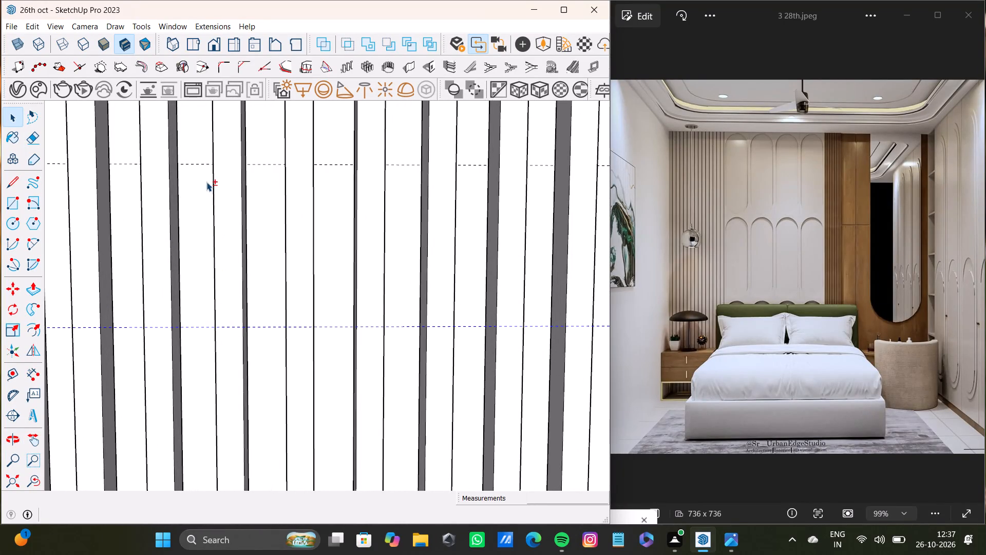
shift+click(195, 162)
shift+click(195, 164)
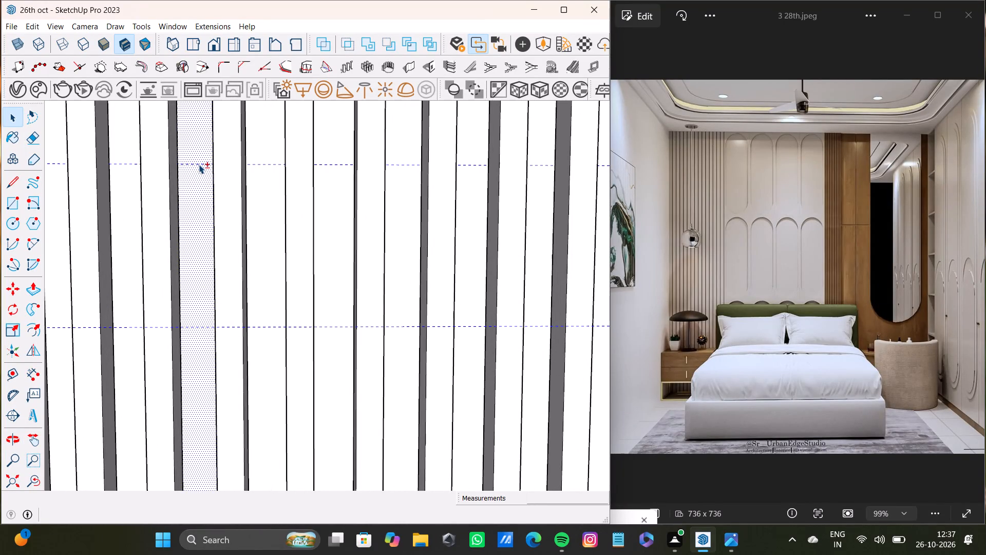
shift+click(199, 164)
shift+click(199, 154)
shift+click(199, 162)
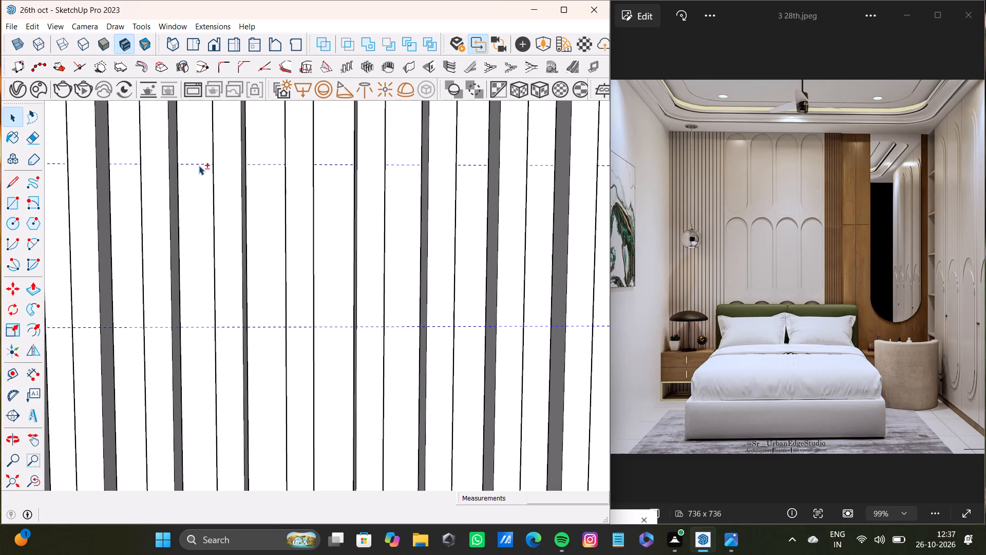
shift+scroll(185, 239, down, 14)
shift+middle_drag(193, 232, 191, 298)
shift+scroll(189, 249, up, 4)
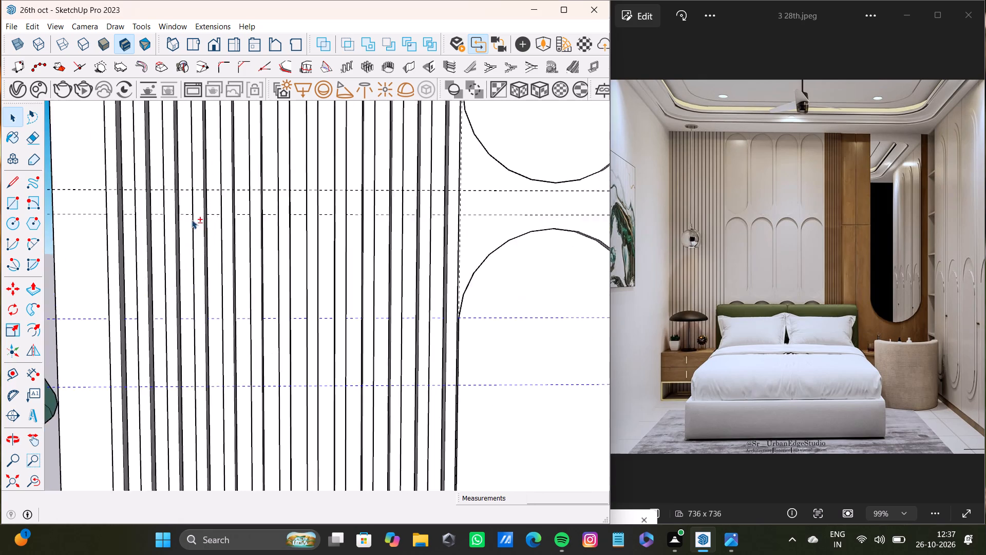
shift+scroll(192, 219, up, 13)
shift+click(191, 207)
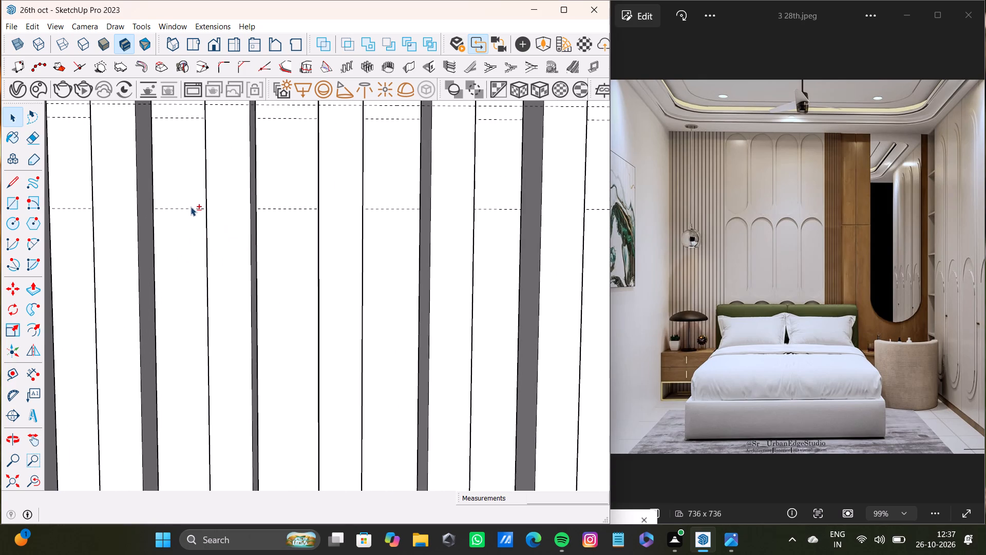
shift+click(190, 209)
shift+click(193, 188)
shift+click(182, 119)
shift+click(189, 103)
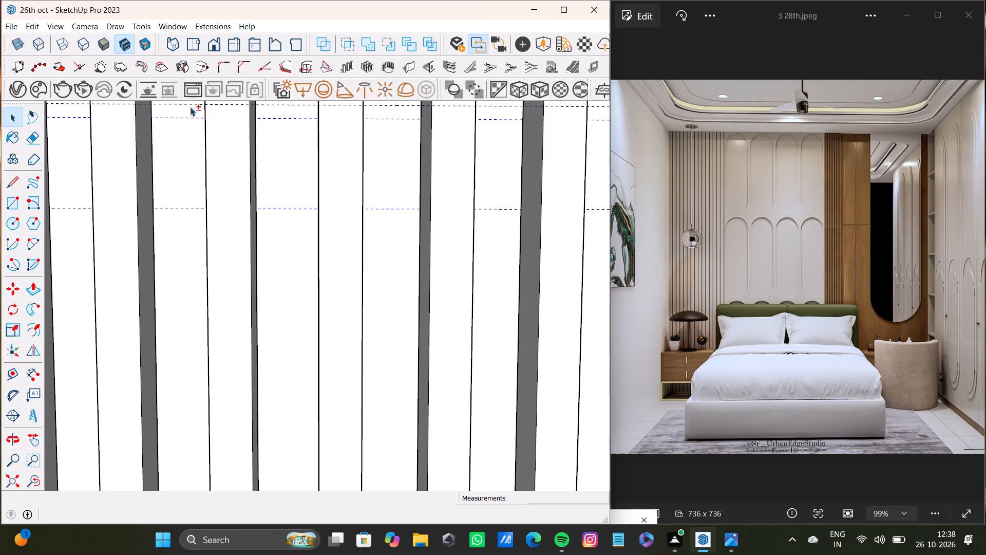
shift+middle_drag(204, 141, 206, 351)
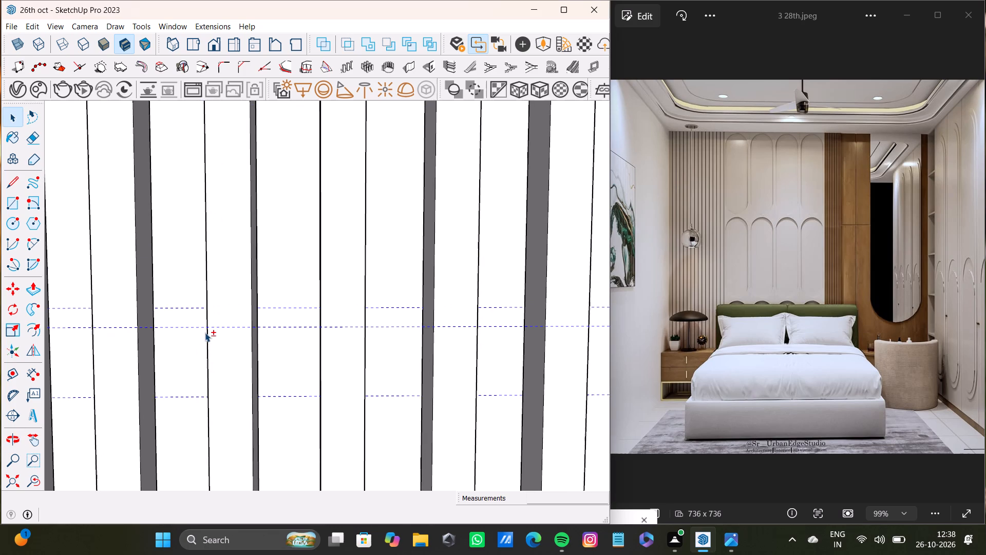
key(shift+Delete)
Place a horizontal guide 3' 7 7/8" above the floor across the slats, using the Tape Measure from the wall's bottom edge.
shift+scroll(205, 332, down, 19)
shift+middle_drag(237, 349, 253, 168)
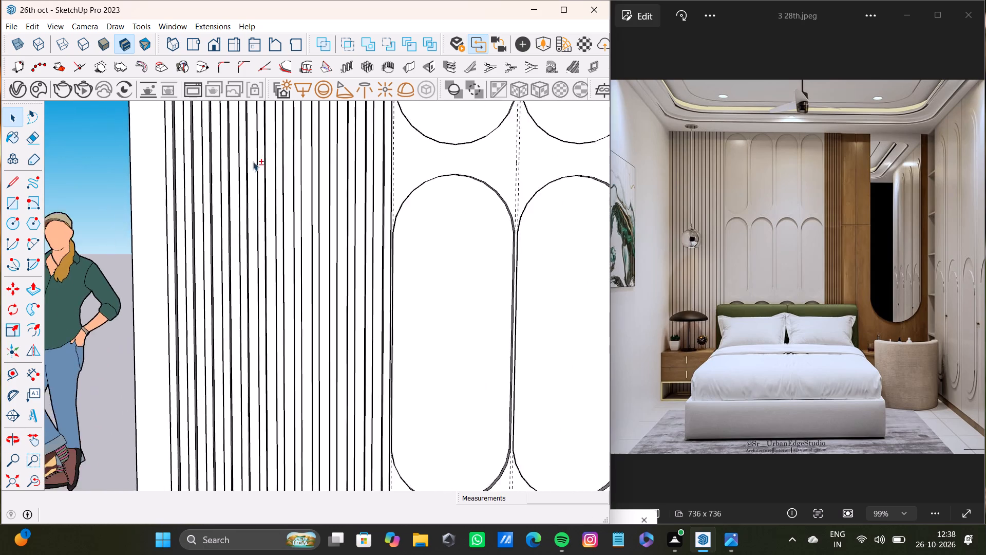
shift+scroll(236, 190, down, 8)
middle_drag(243, 300, 245, 324)
key(t)
scroll(227, 378, up, 10)
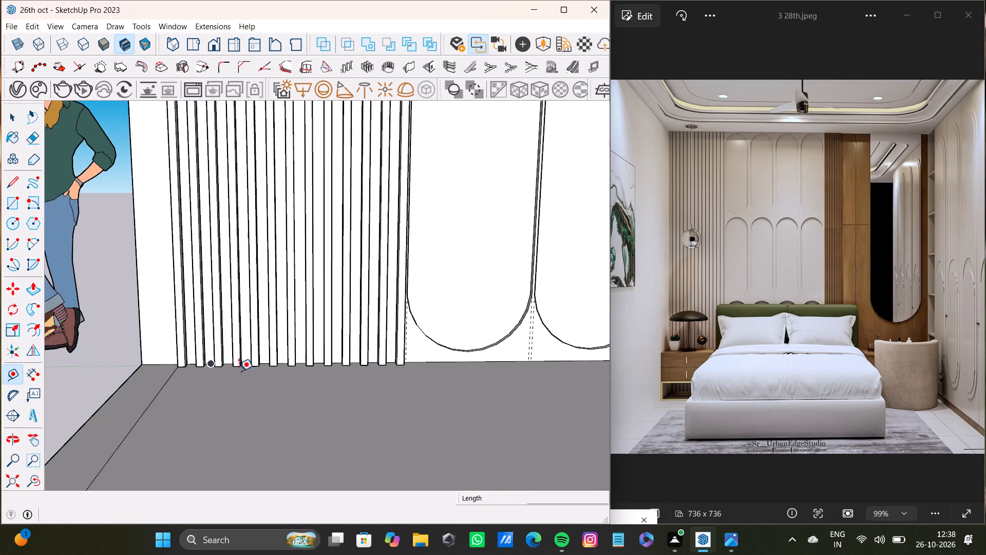
scroll(239, 371, up, 17)
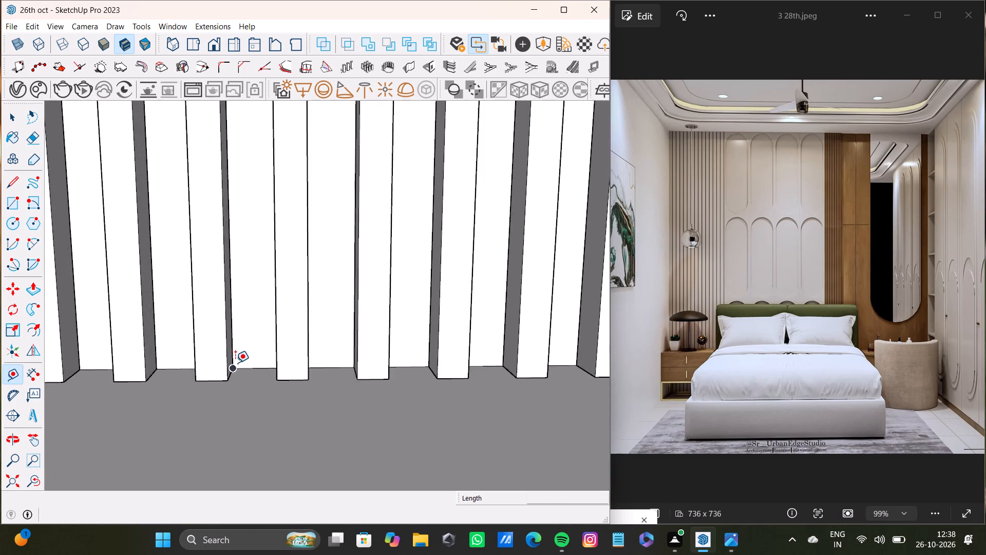
scroll(235, 363, up, 6)
click(273, 374)
scroll(263, 190, down, 10)
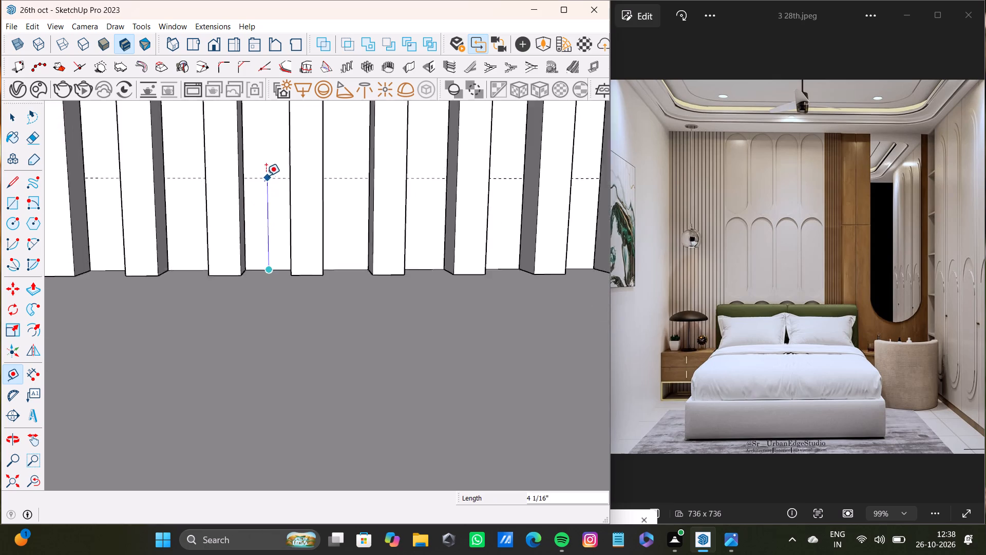
scroll(266, 176, down, 7)
shift+middle_drag(266, 156, 271, 360)
scroll(277, 224, down, 12)
shift+middle_drag(288, 154, 288, 243)
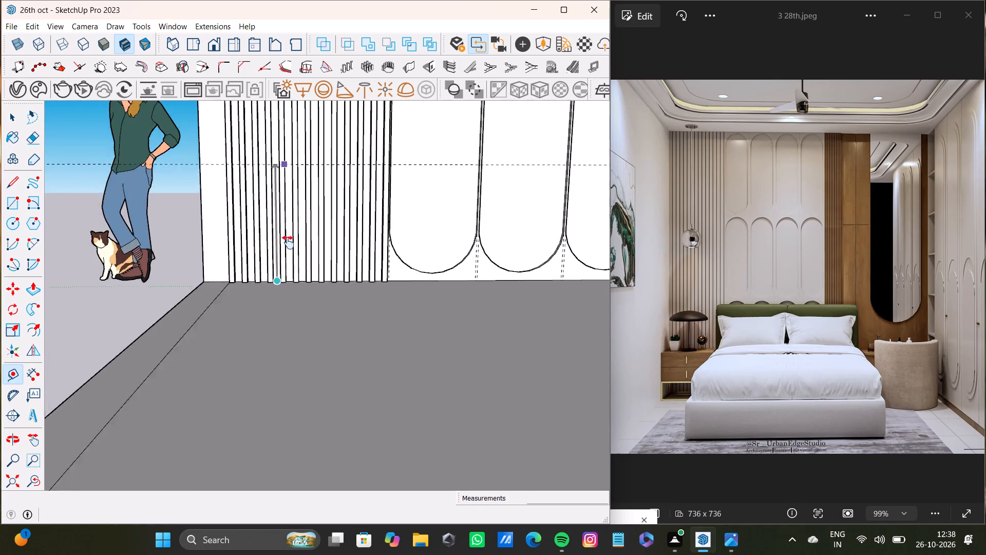
shift+middle_drag(288, 243, 270, 327)
scroll(260, 302, down, 7)
middle_drag(273, 298, 262, 283)
scroll(261, 283, down, 3)
shift+middle_drag(271, 277, 258, 352)
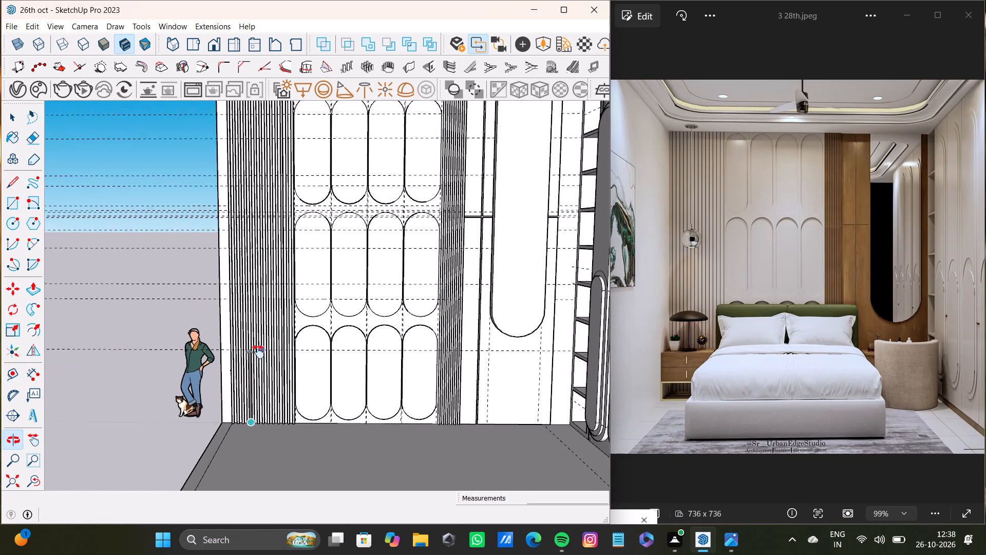
shift+middle_drag(258, 352, 226, 373)
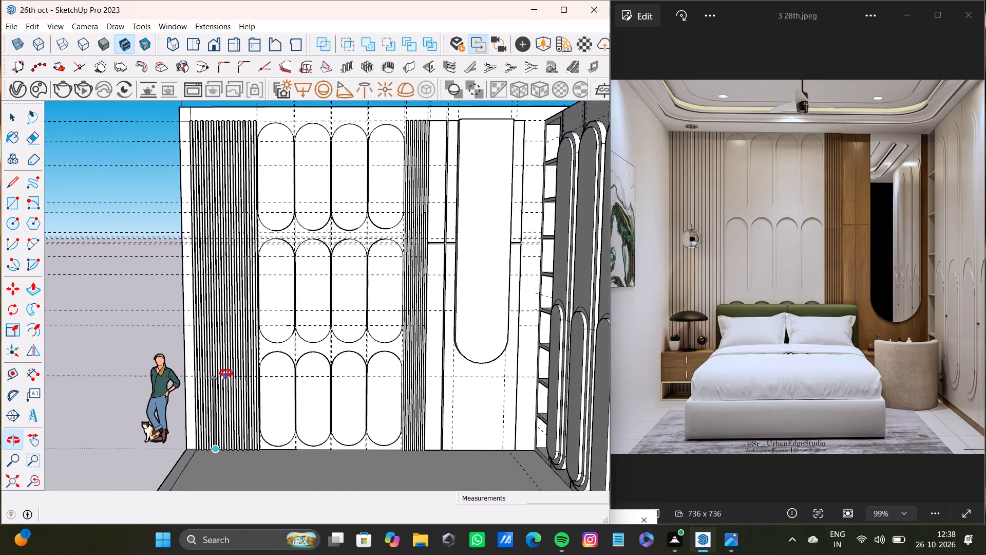
shift+middle_drag(226, 373, 239, 380)
scroll(235, 382, up, 8)
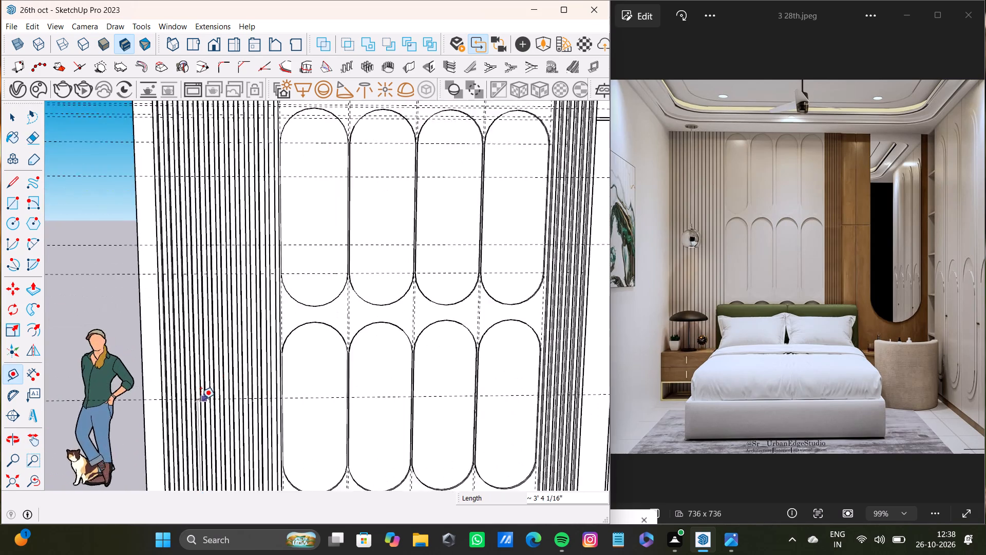
scroll(201, 399, up, 12)
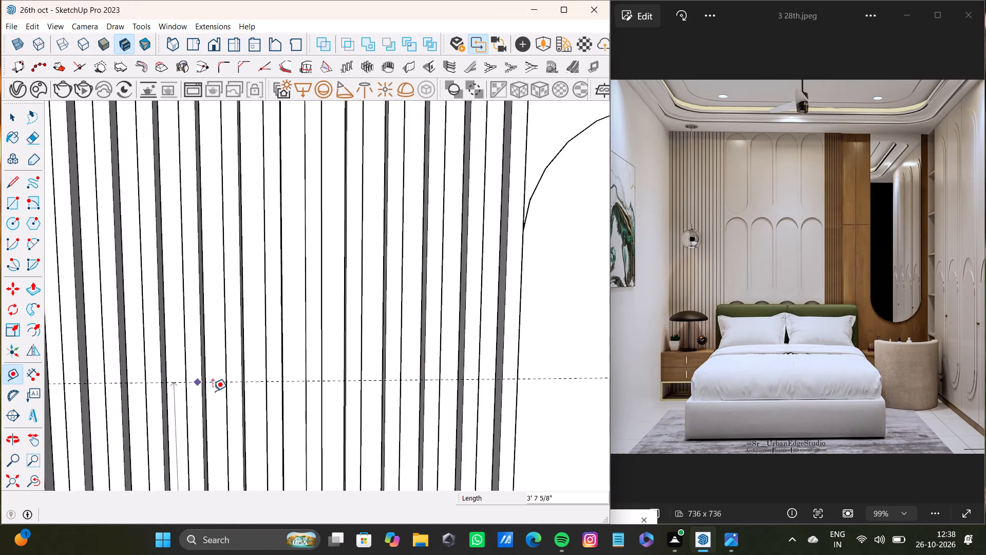
scroll(217, 392, up, 3)
scroll(147, 372, up, 4)
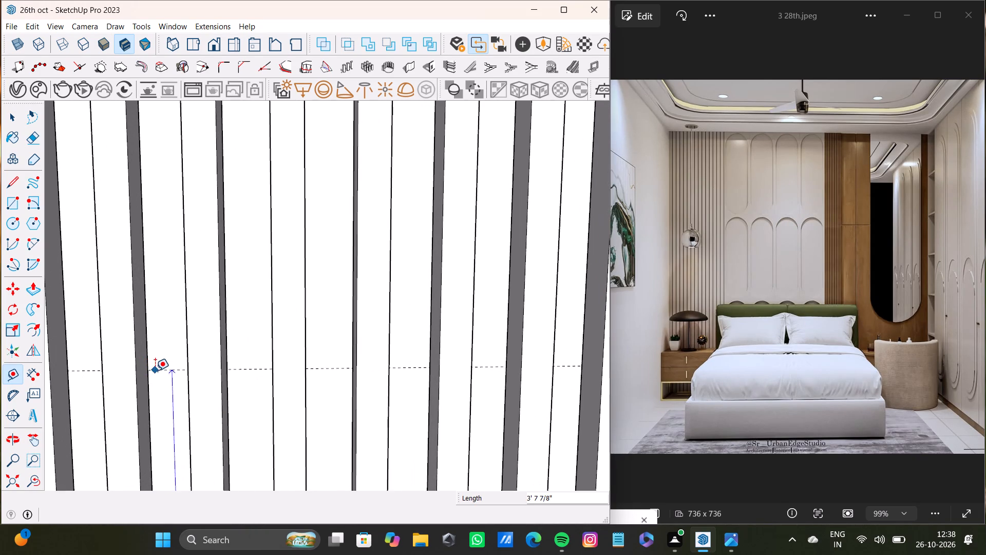
click(155, 371)
Begin a Line along the new horizontal guide at the outermost slats beside the room corner.
scroll(166, 374, down, 18)
shift+middle_drag(170, 380, 180, 310)
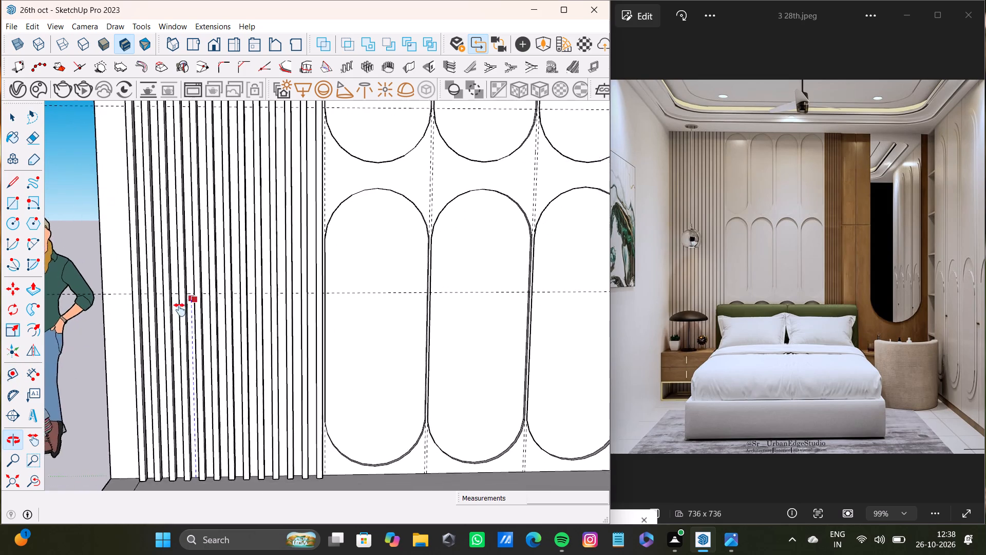
shift+middle_drag(180, 310, 179, 311)
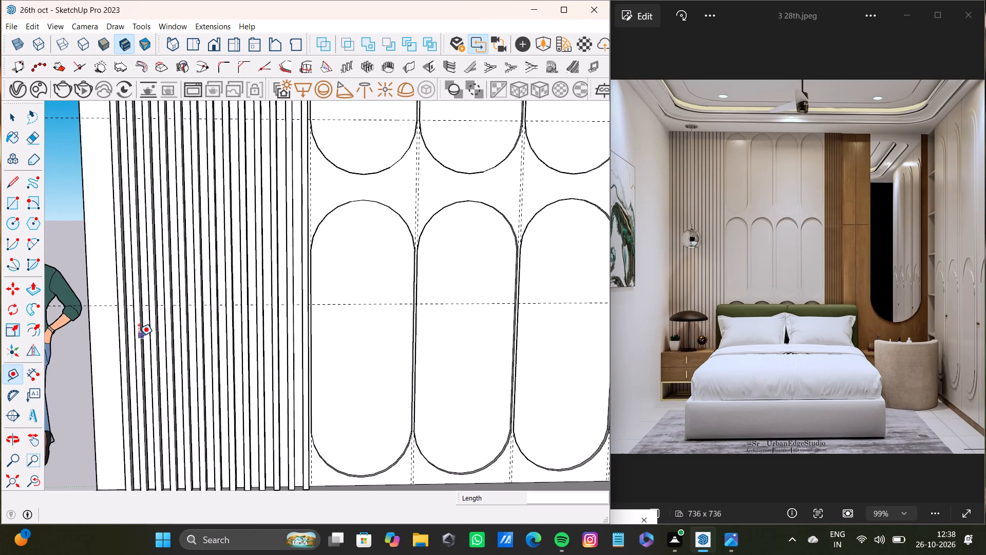
key(l)
scroll(137, 335, up, 2)
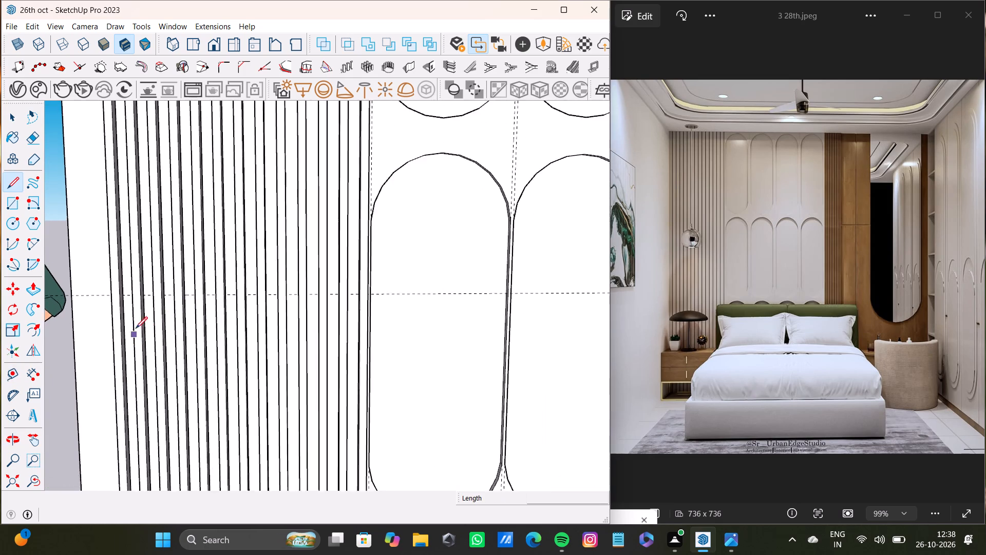
scroll(136, 328, up, 13)
middle_drag(99, 287, 178, 286)
scroll(124, 299, up, 6)
middle_drag(79, 287, 116, 287)
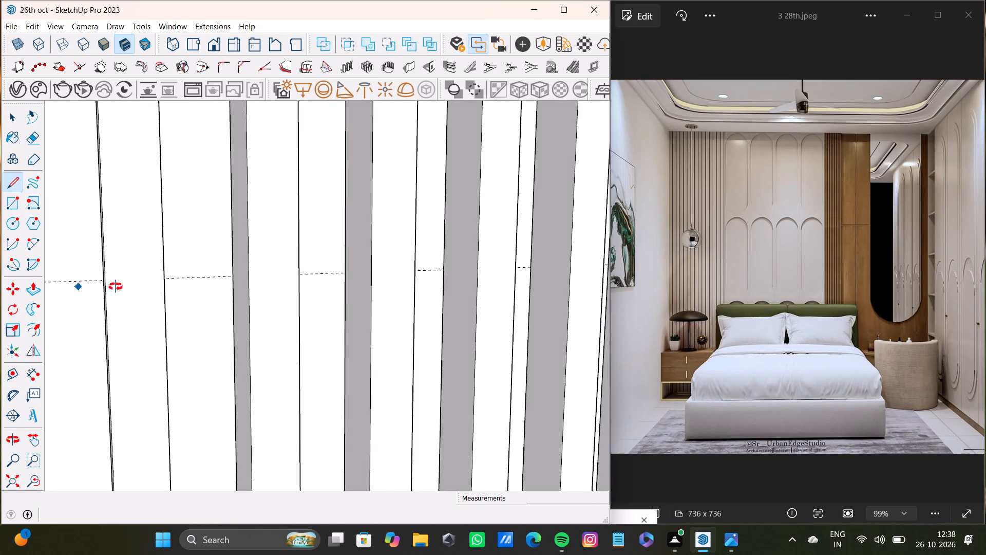
middle_drag(116, 287, 142, 287)
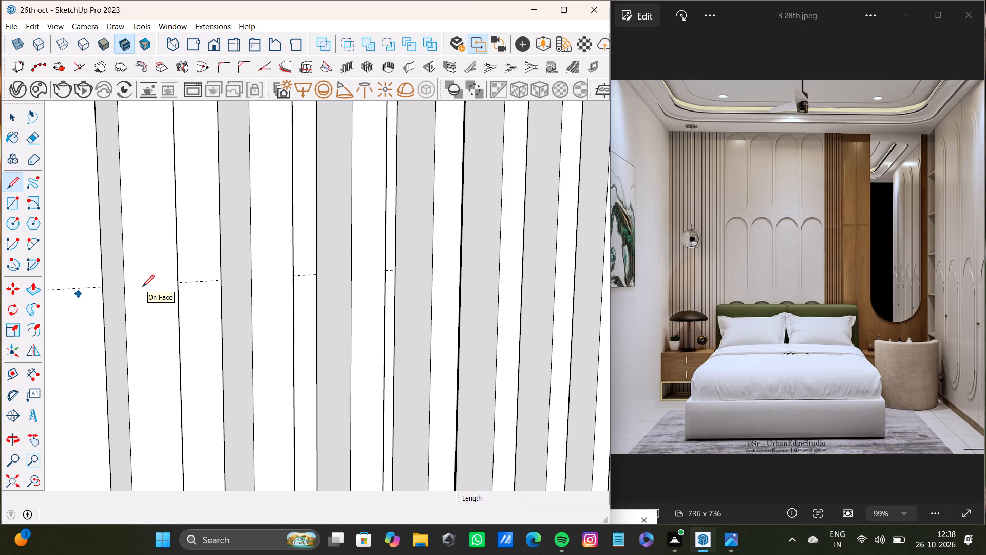
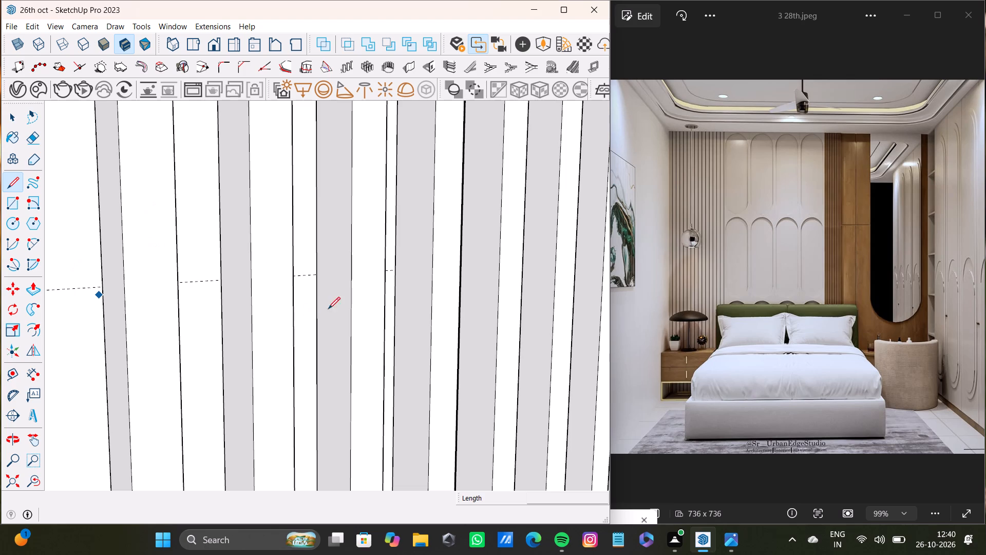
Draw a line about 3' 6" long along the horizontal guide, across the full run of fluted slats beside the room corner.
scroll(235, 298, down, 20)
scroll(235, 298, down, 3)
middle_drag(94, 355, 72, 355)
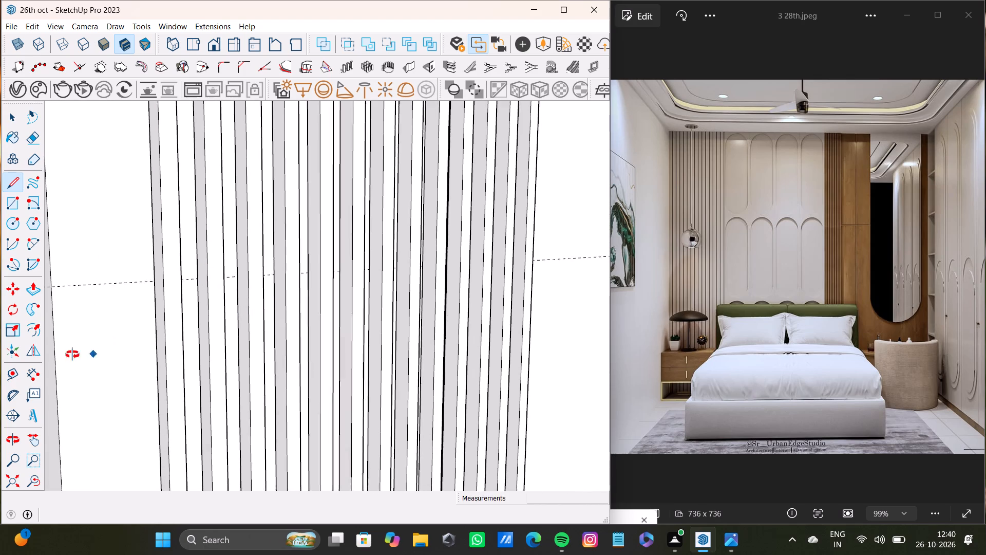
middle_drag(72, 355, 17, 355)
scroll(17, 357, down, 1)
scroll(118, 268, up, 12)
middle_drag(172, 309, 90, 324)
scroll(148, 269, up, 3)
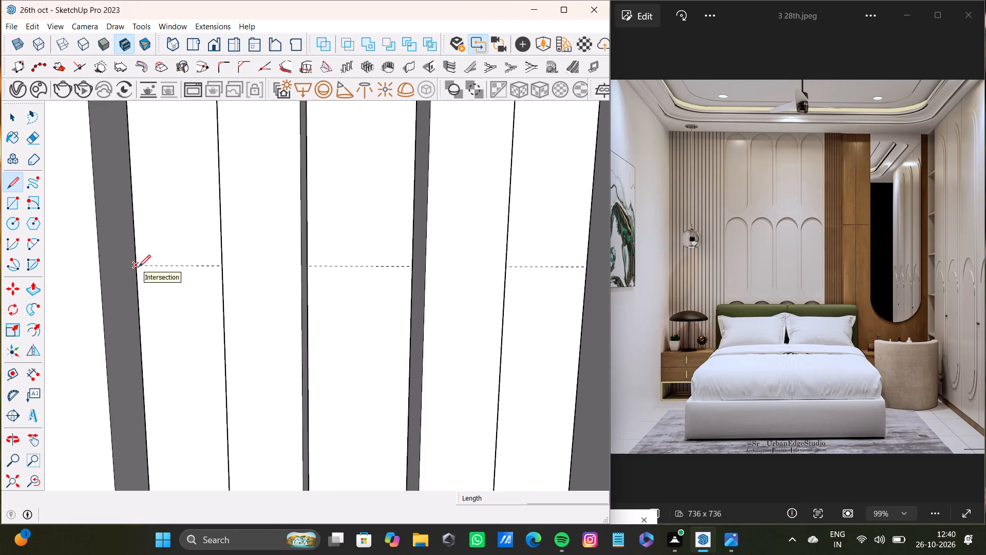
click(137, 266)
scroll(306, 262, down, 14)
shift+middle_drag(501, 269, 147, 261)
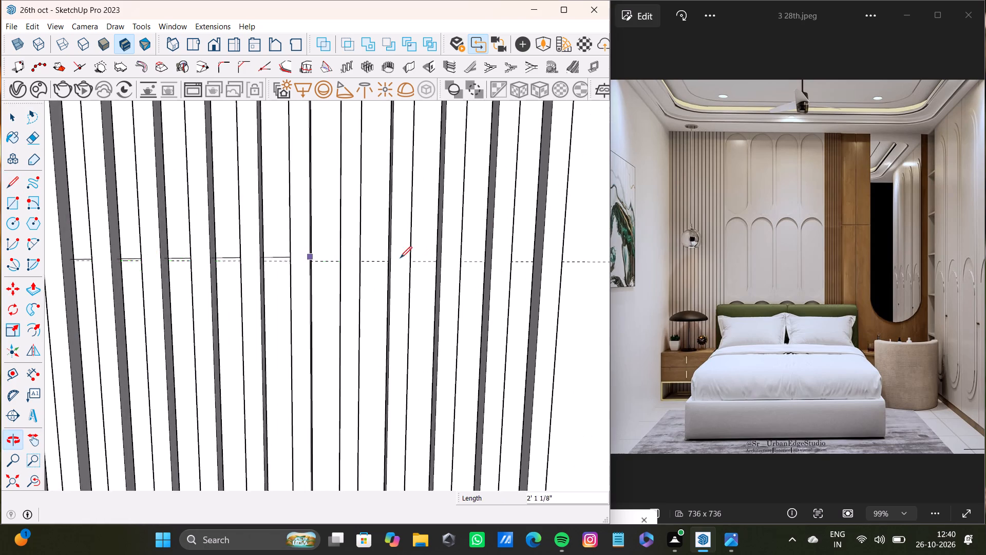
scroll(464, 267, down, 5)
middle_drag(502, 262, 440, 279)
scroll(447, 280, up, 5)
middle_drag(451, 279, 197, 271)
scroll(404, 294, up, 9)
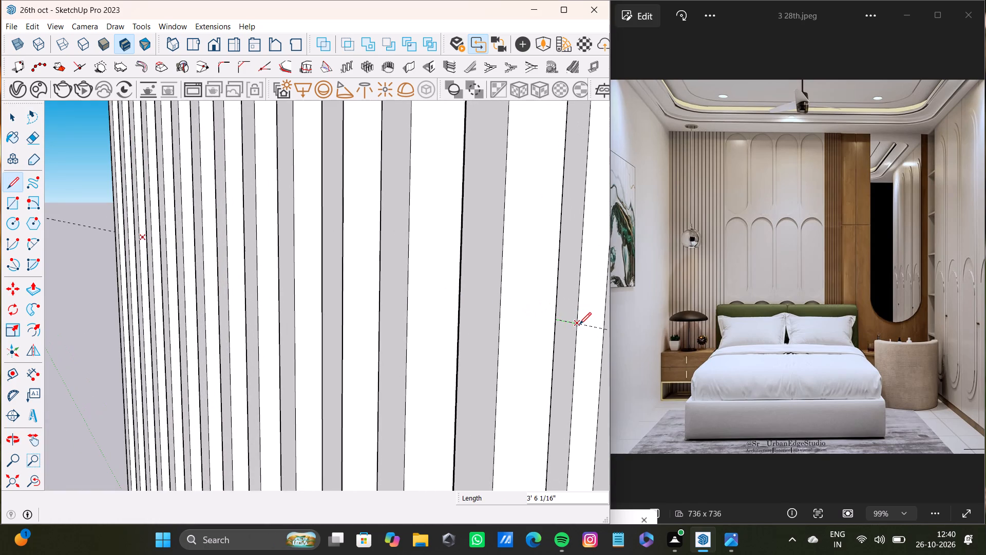
click(579, 324)
scroll(461, 312, down, 14)
middle_drag(421, 338, 550, 332)
key(space)
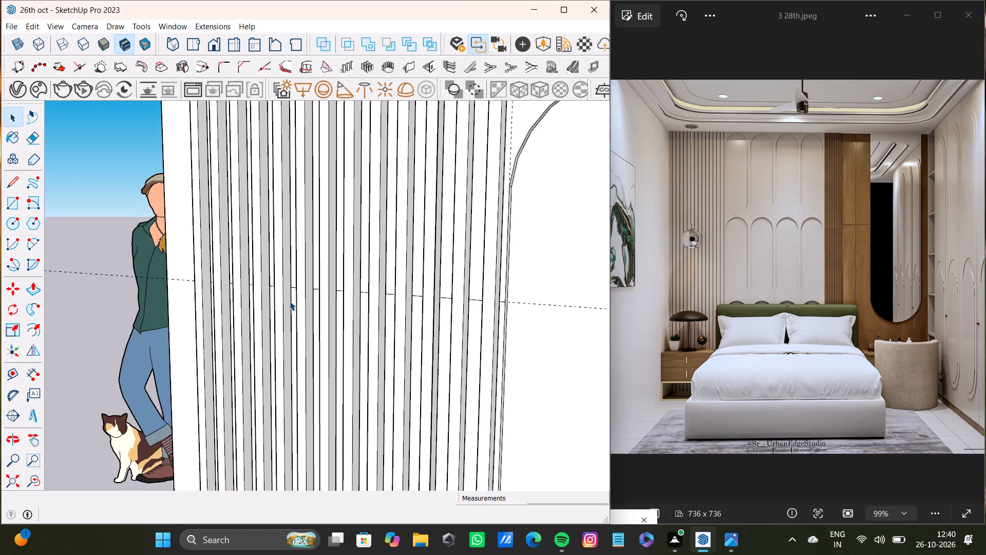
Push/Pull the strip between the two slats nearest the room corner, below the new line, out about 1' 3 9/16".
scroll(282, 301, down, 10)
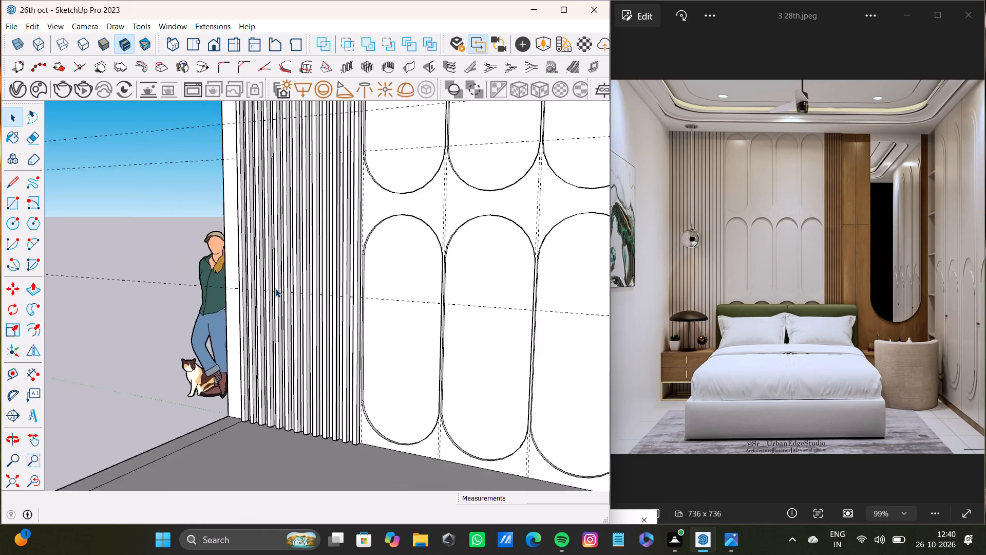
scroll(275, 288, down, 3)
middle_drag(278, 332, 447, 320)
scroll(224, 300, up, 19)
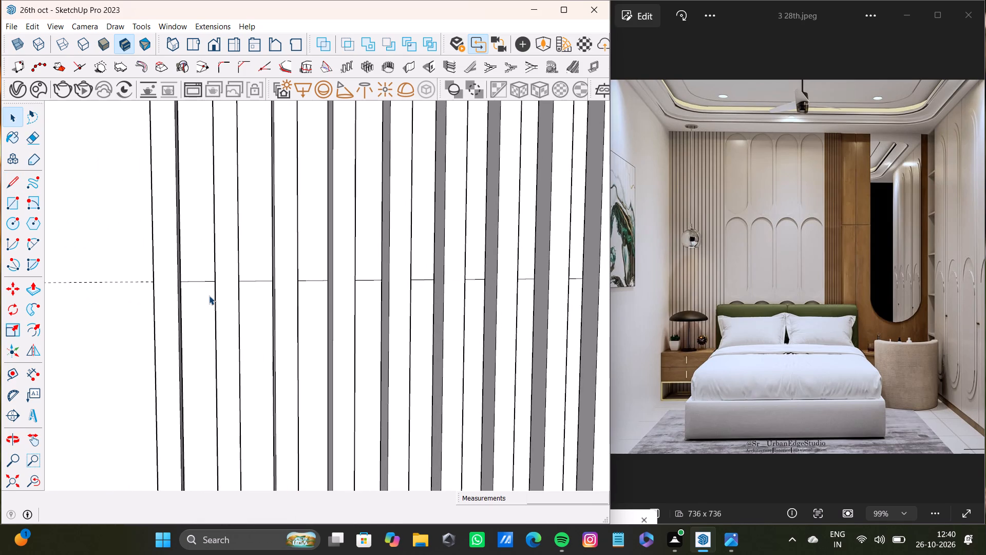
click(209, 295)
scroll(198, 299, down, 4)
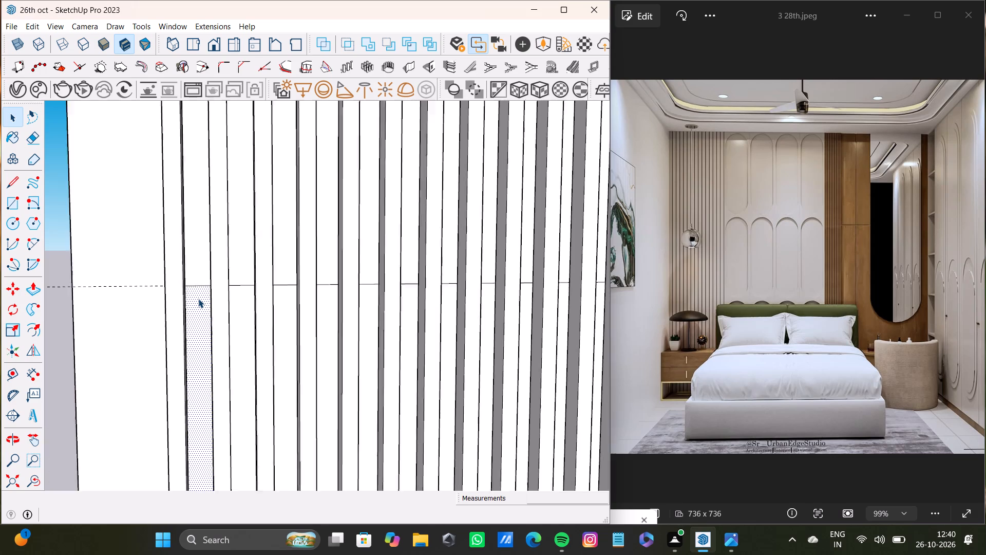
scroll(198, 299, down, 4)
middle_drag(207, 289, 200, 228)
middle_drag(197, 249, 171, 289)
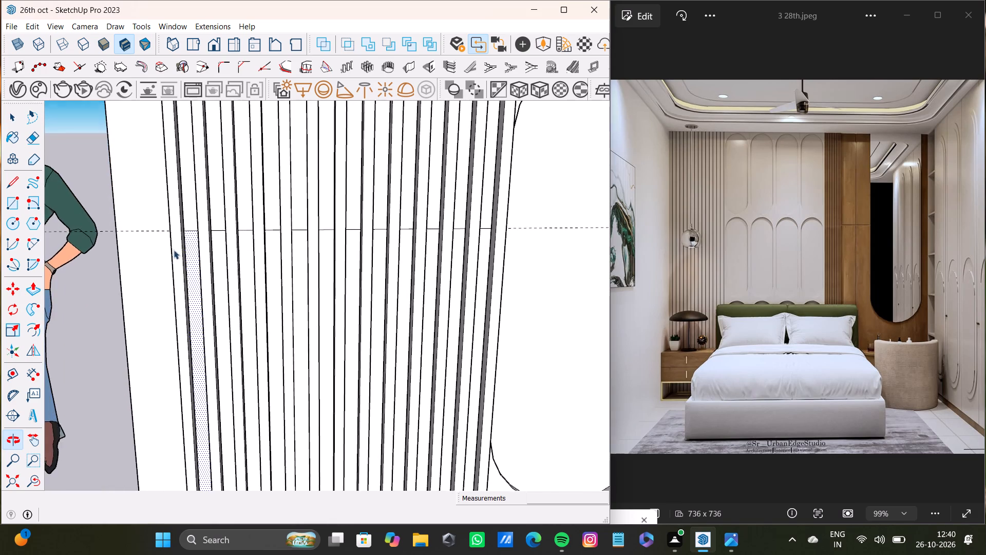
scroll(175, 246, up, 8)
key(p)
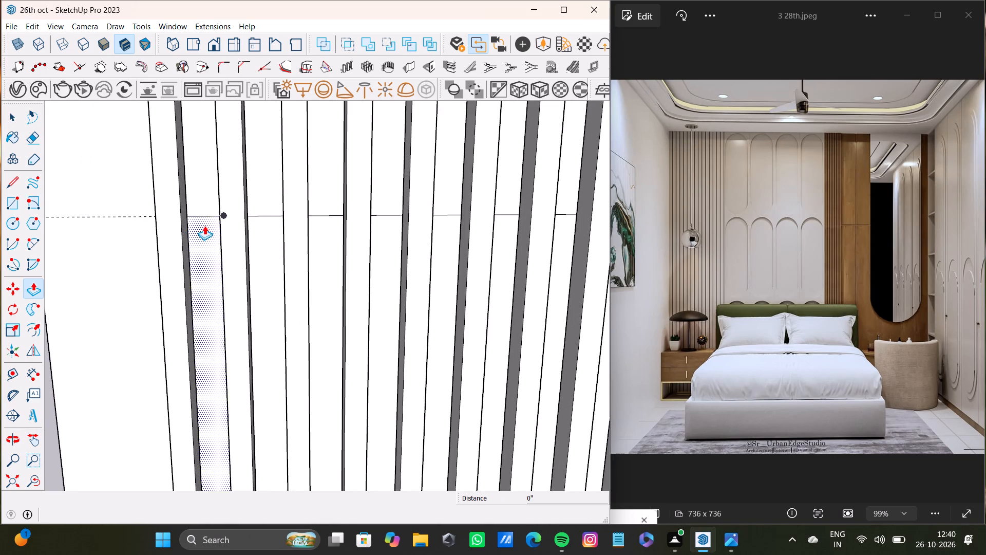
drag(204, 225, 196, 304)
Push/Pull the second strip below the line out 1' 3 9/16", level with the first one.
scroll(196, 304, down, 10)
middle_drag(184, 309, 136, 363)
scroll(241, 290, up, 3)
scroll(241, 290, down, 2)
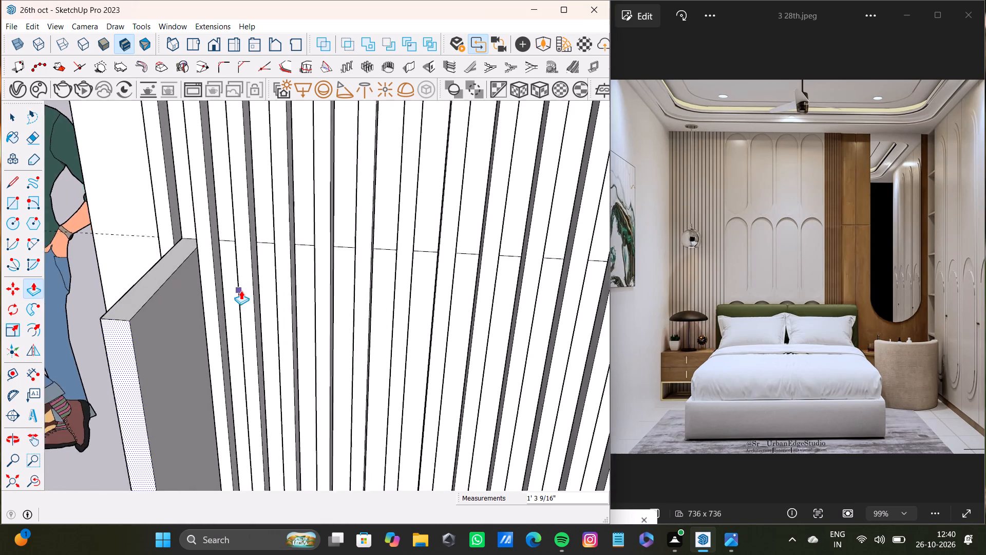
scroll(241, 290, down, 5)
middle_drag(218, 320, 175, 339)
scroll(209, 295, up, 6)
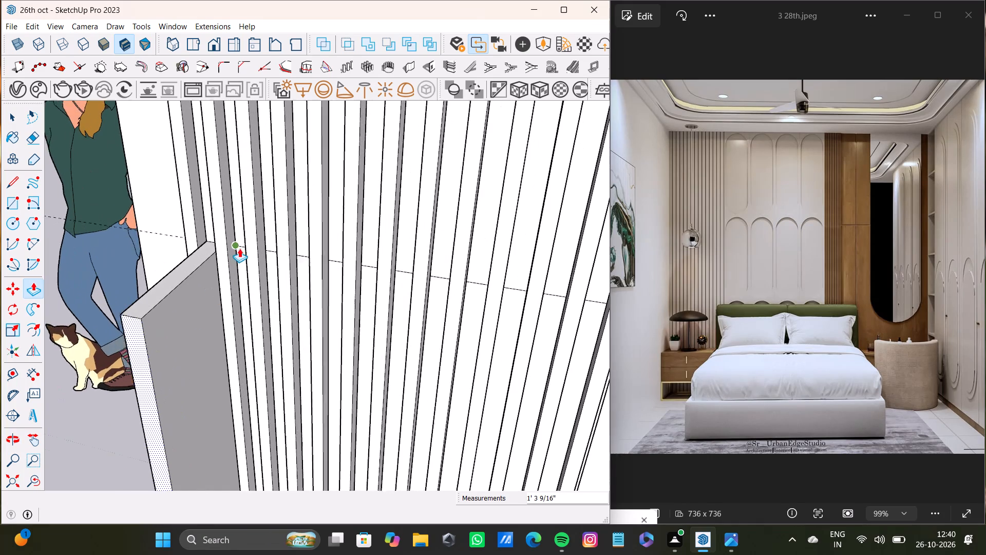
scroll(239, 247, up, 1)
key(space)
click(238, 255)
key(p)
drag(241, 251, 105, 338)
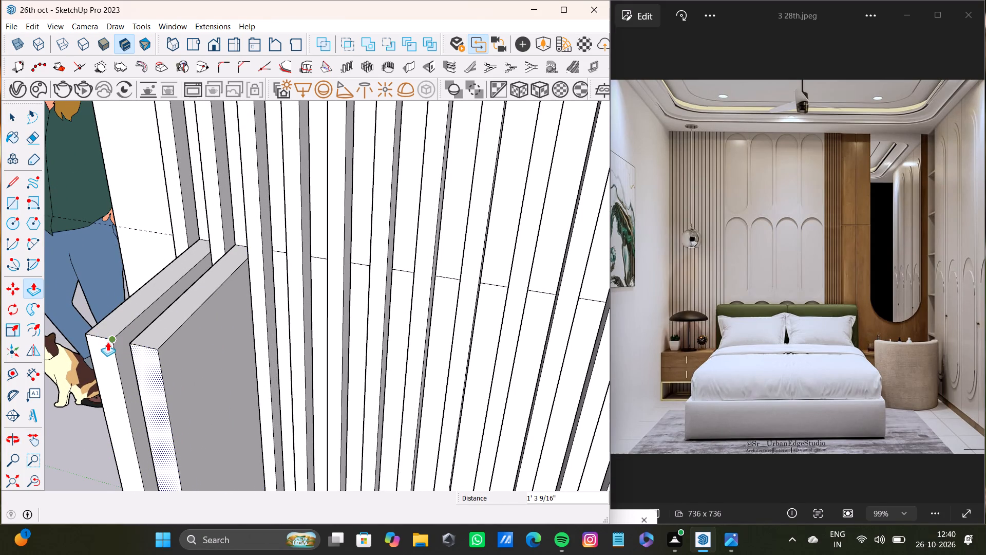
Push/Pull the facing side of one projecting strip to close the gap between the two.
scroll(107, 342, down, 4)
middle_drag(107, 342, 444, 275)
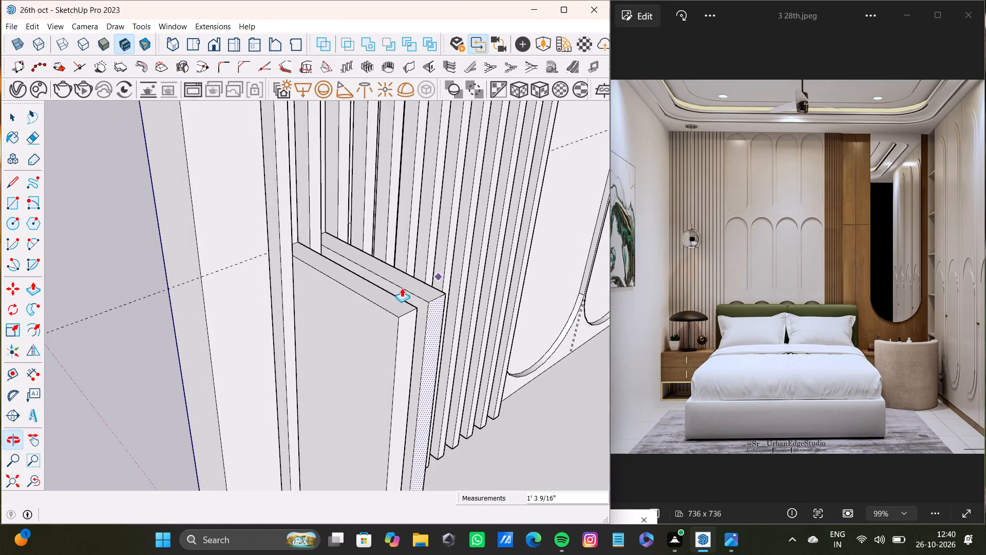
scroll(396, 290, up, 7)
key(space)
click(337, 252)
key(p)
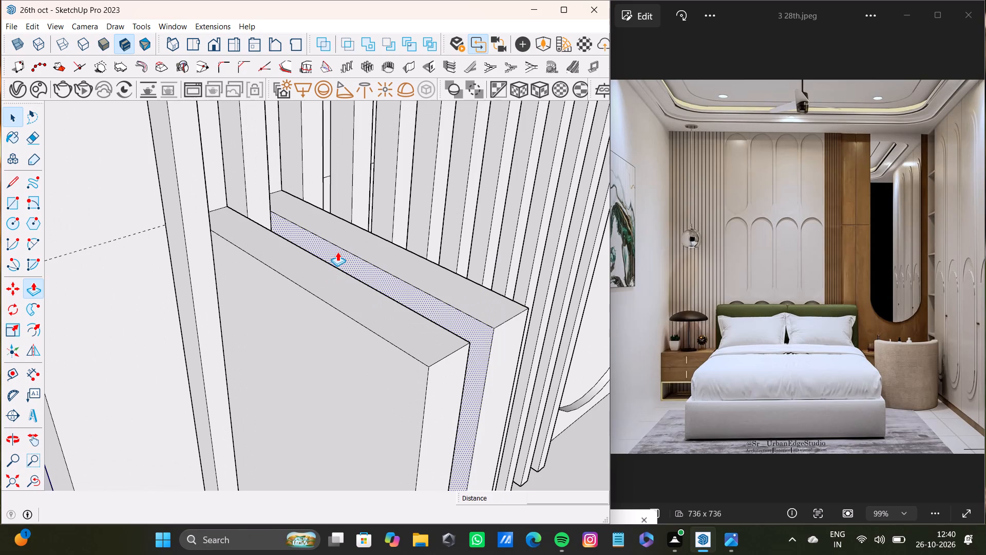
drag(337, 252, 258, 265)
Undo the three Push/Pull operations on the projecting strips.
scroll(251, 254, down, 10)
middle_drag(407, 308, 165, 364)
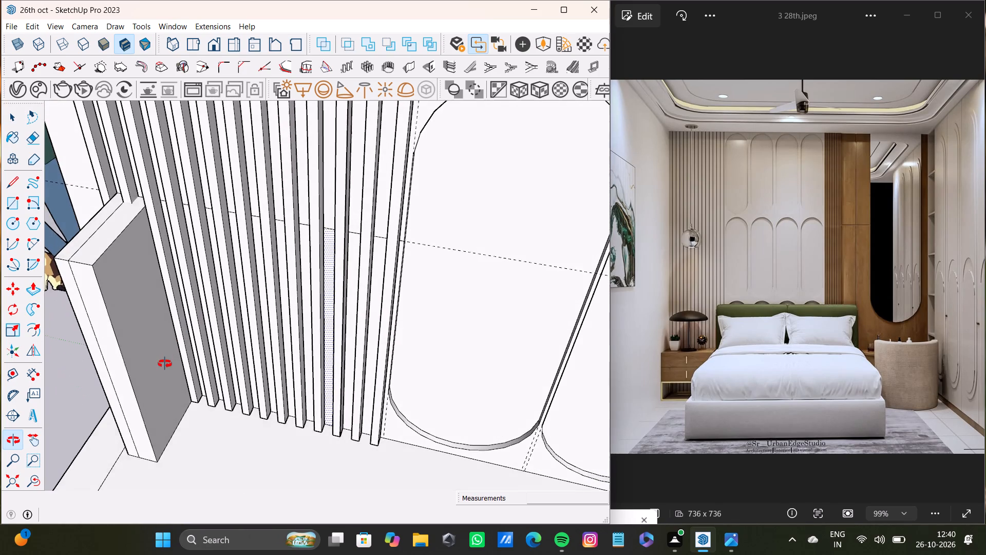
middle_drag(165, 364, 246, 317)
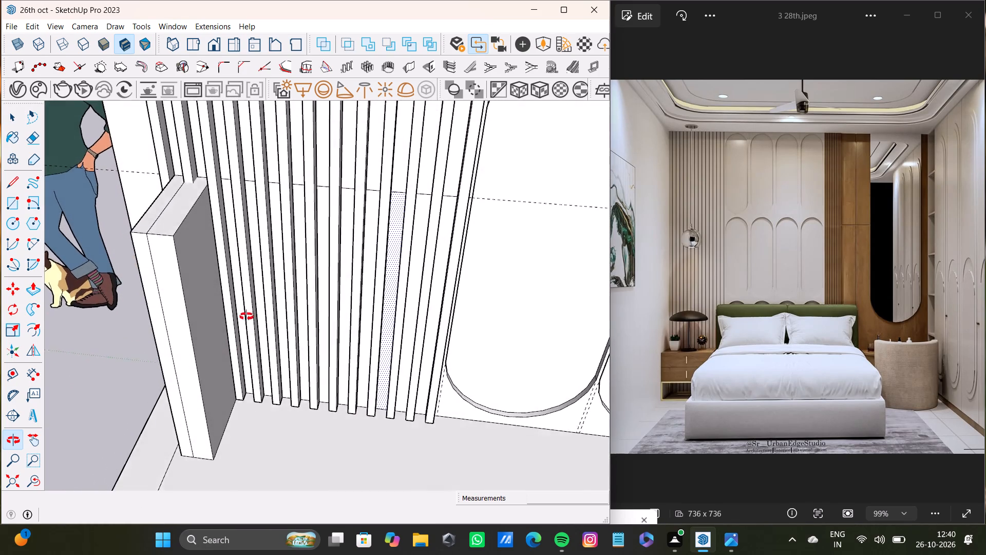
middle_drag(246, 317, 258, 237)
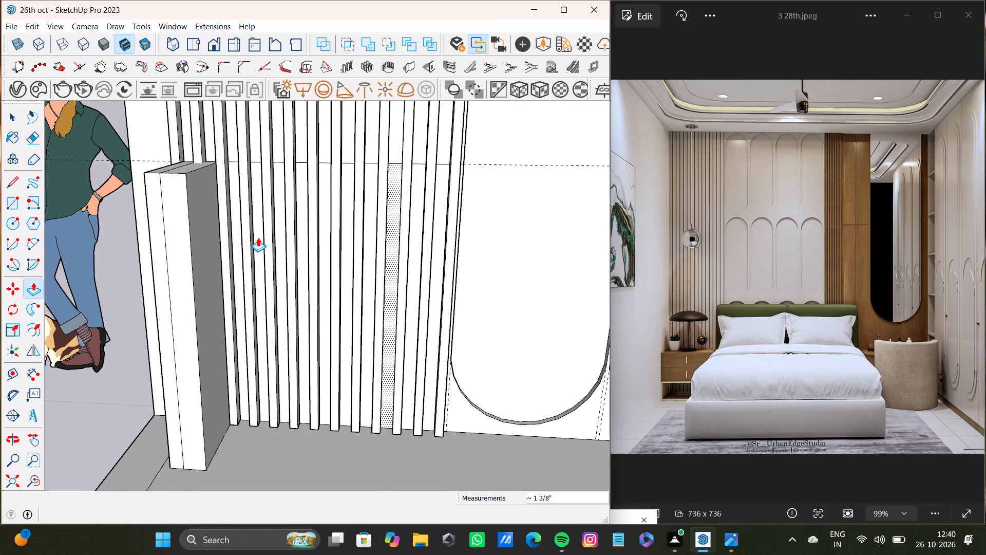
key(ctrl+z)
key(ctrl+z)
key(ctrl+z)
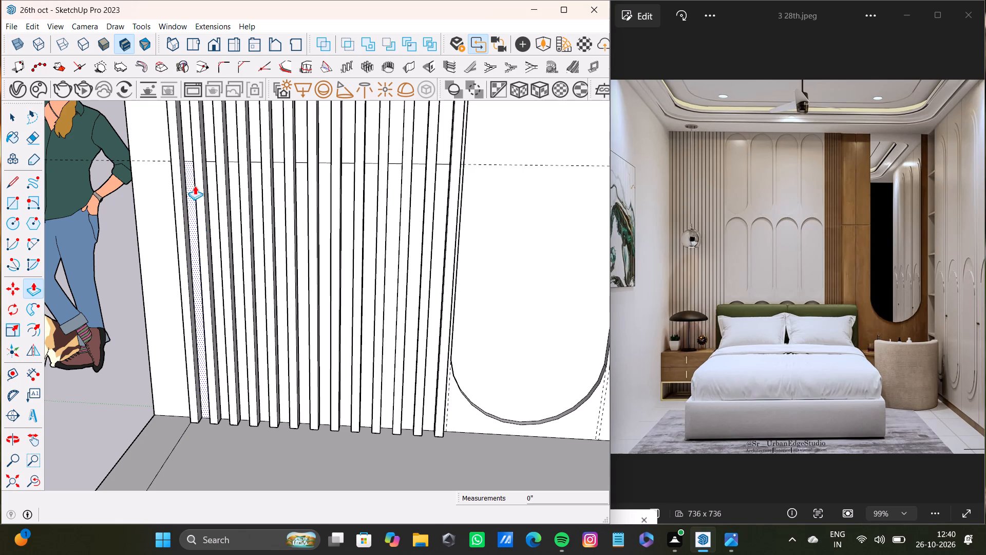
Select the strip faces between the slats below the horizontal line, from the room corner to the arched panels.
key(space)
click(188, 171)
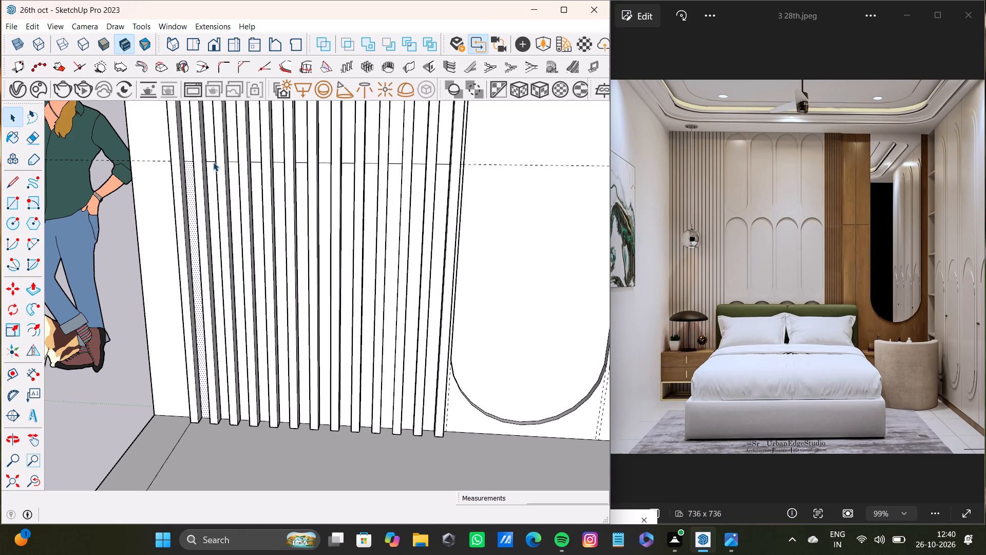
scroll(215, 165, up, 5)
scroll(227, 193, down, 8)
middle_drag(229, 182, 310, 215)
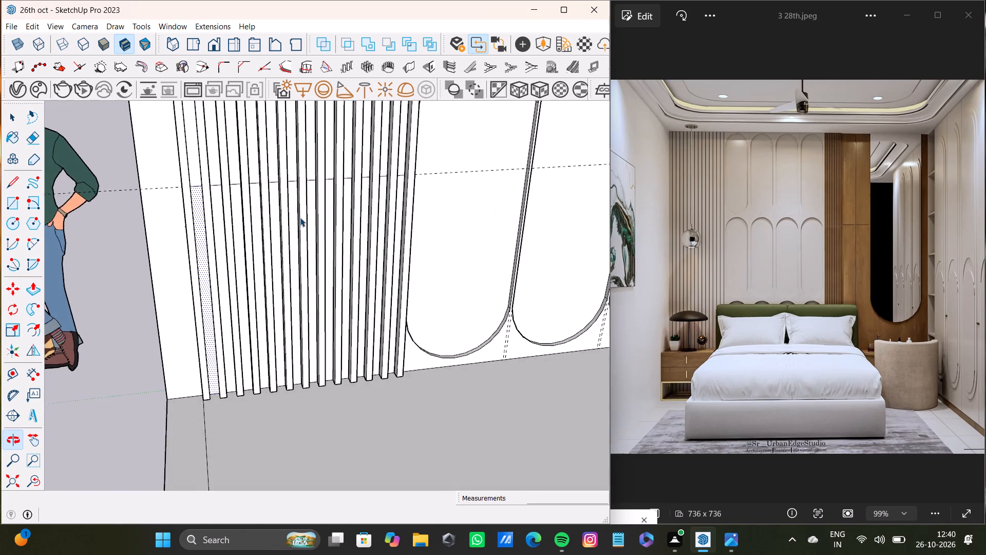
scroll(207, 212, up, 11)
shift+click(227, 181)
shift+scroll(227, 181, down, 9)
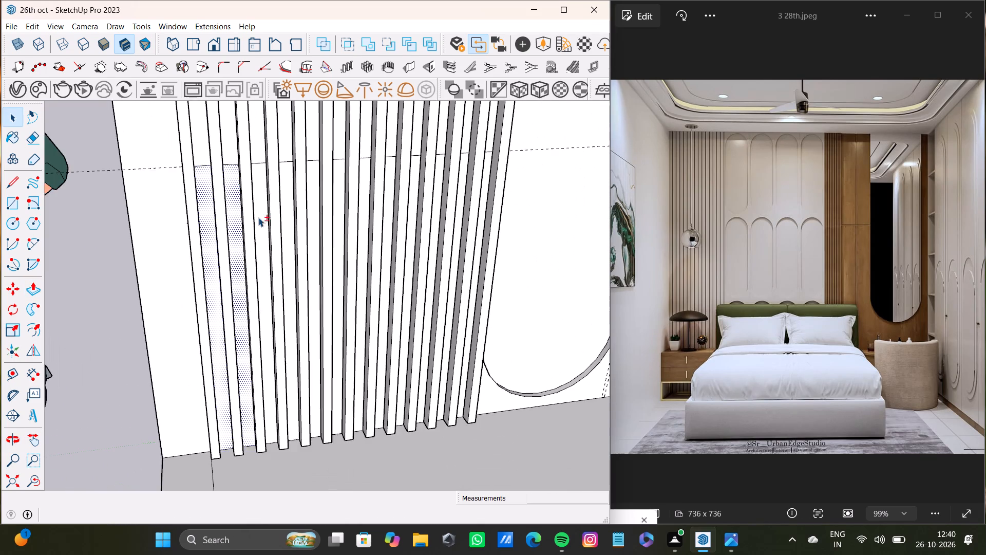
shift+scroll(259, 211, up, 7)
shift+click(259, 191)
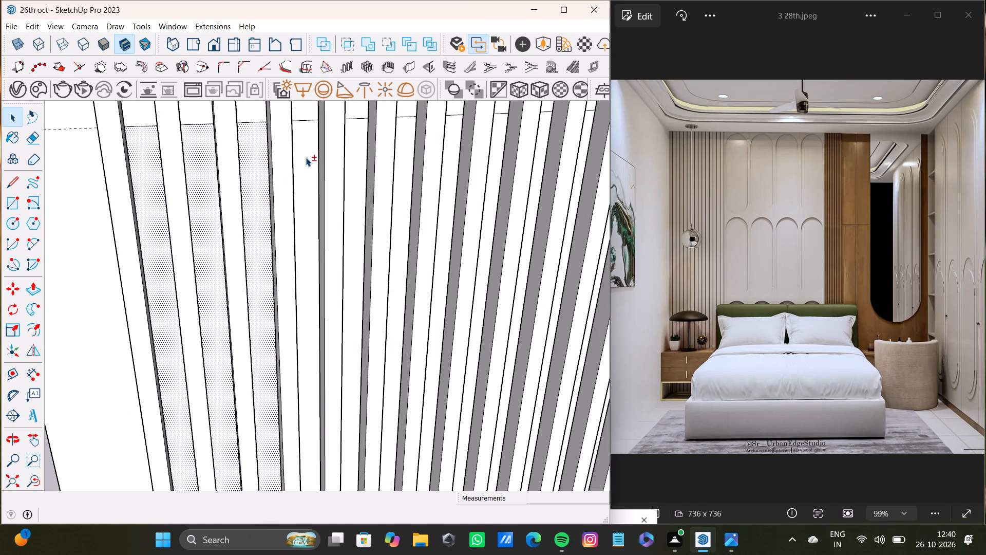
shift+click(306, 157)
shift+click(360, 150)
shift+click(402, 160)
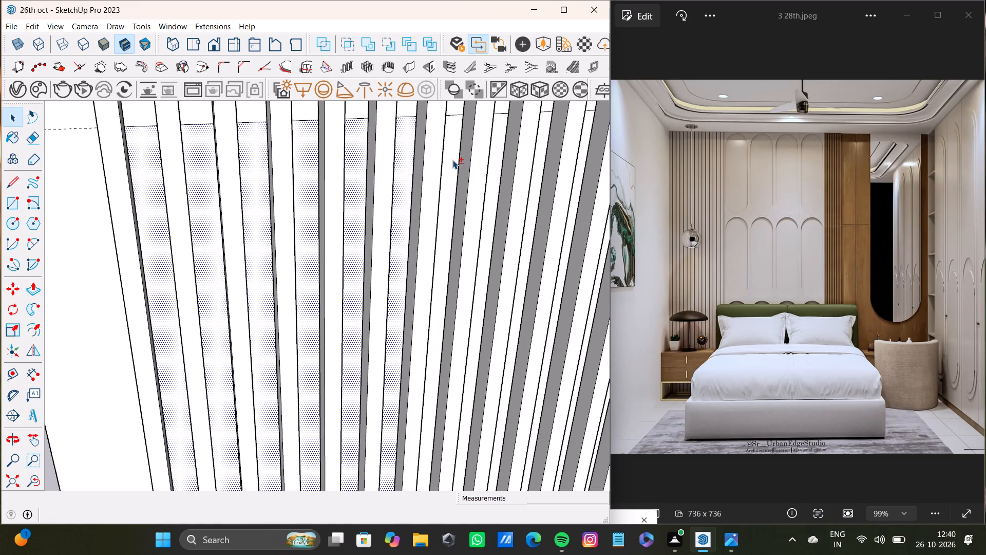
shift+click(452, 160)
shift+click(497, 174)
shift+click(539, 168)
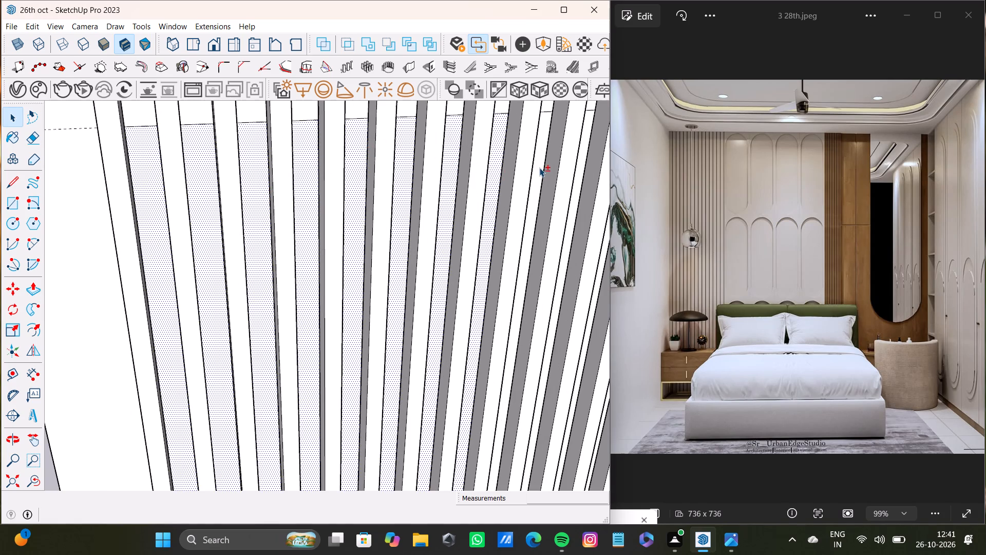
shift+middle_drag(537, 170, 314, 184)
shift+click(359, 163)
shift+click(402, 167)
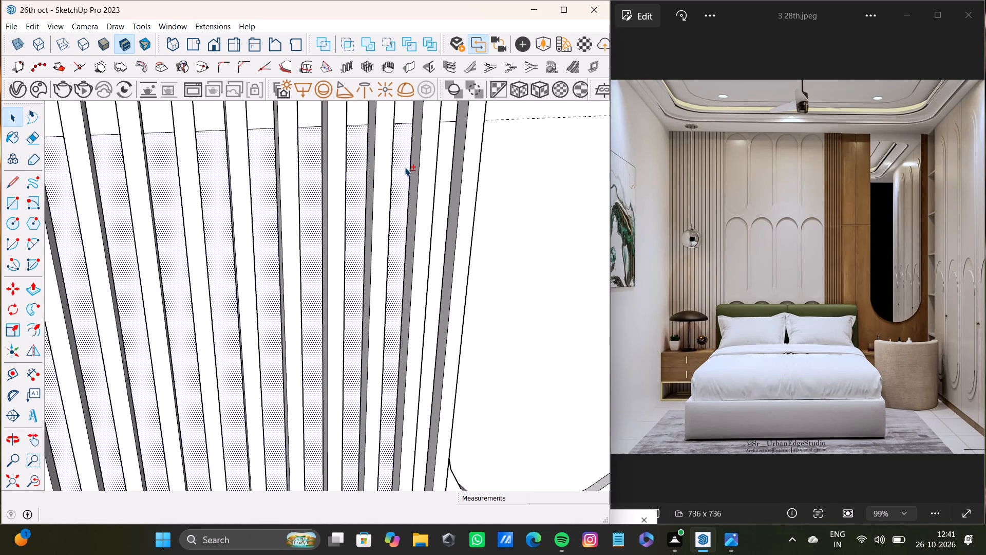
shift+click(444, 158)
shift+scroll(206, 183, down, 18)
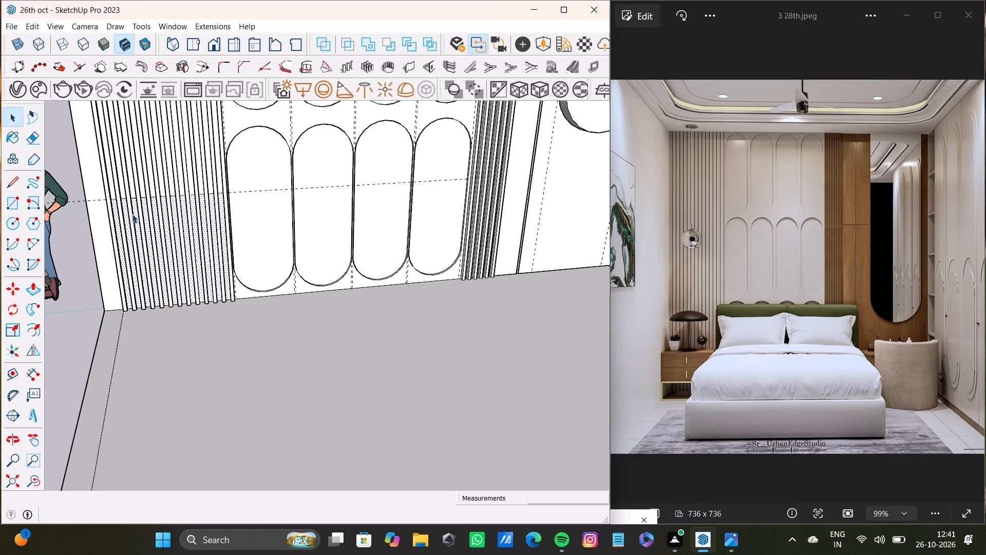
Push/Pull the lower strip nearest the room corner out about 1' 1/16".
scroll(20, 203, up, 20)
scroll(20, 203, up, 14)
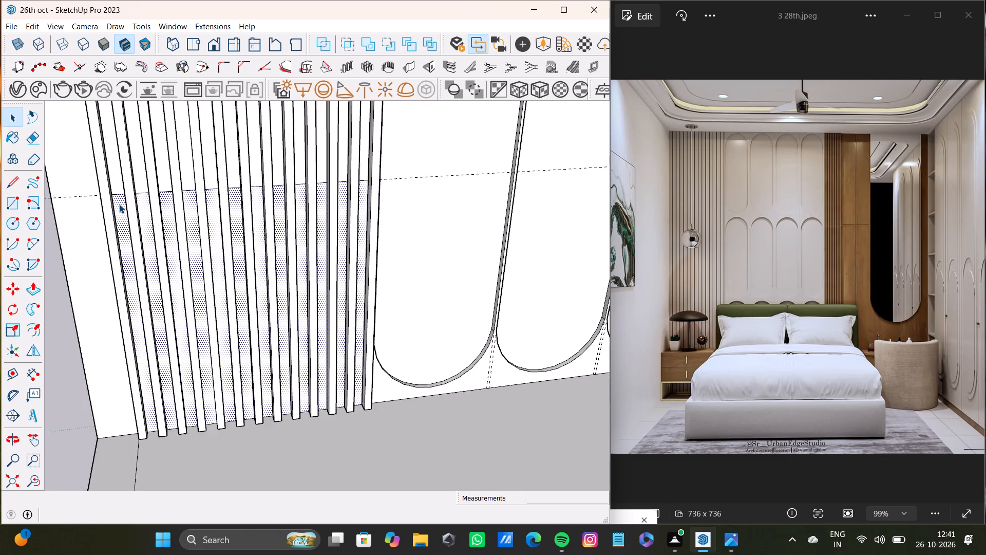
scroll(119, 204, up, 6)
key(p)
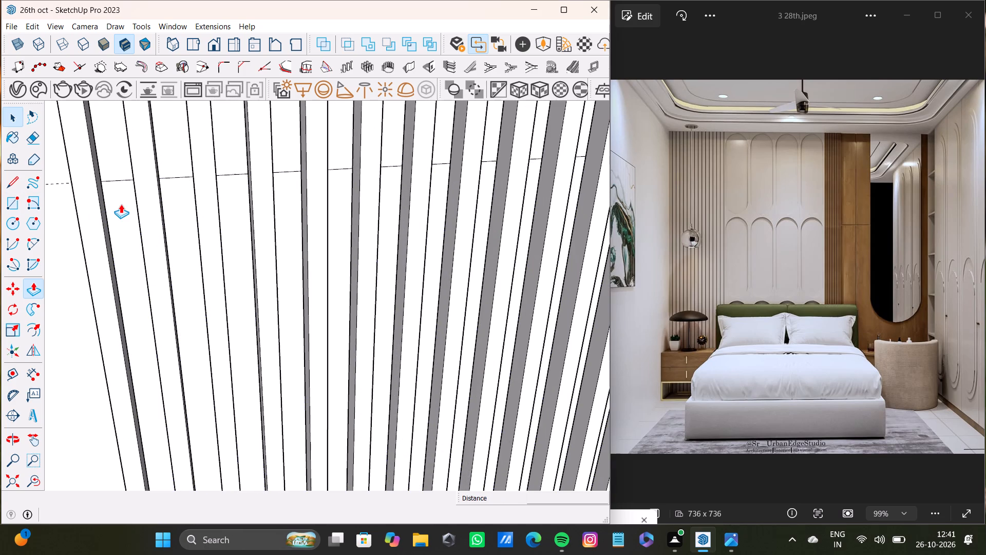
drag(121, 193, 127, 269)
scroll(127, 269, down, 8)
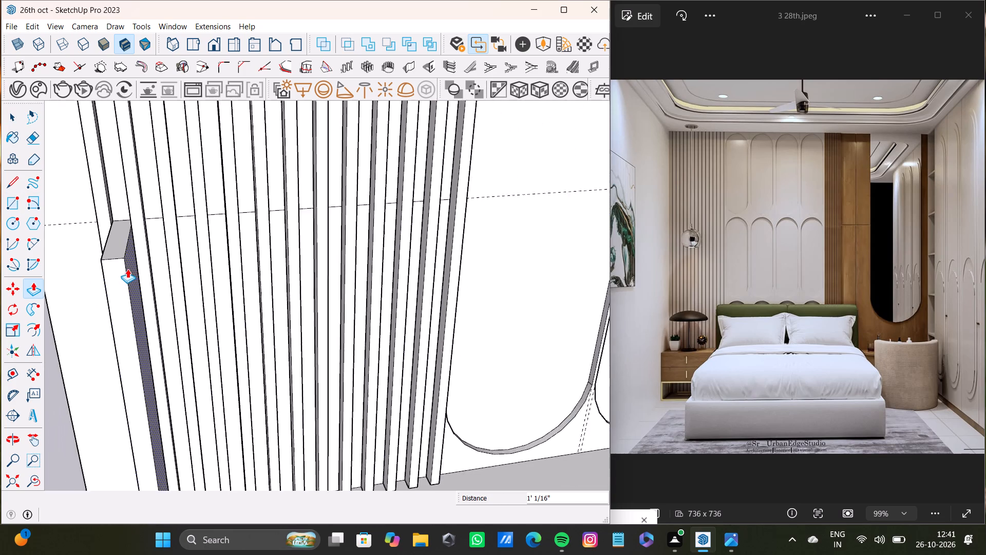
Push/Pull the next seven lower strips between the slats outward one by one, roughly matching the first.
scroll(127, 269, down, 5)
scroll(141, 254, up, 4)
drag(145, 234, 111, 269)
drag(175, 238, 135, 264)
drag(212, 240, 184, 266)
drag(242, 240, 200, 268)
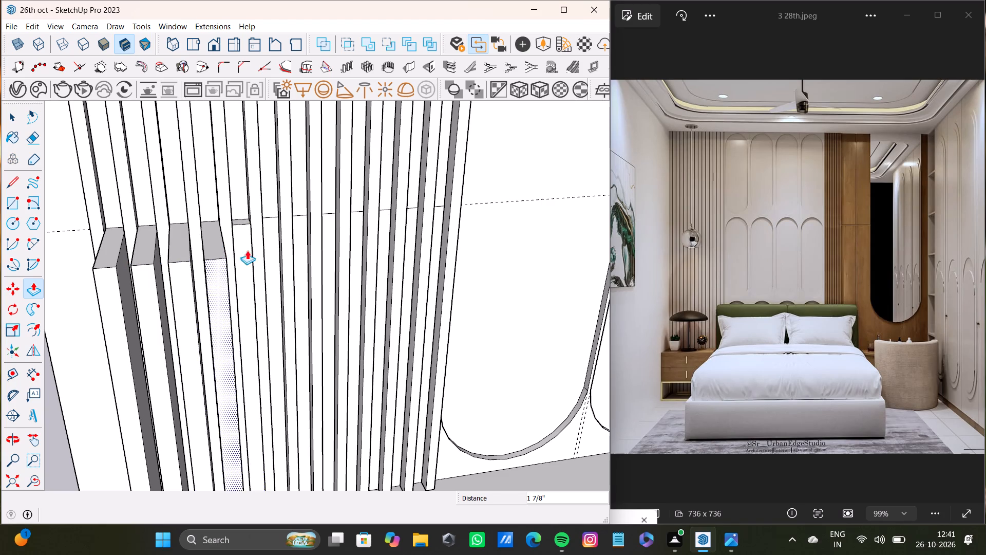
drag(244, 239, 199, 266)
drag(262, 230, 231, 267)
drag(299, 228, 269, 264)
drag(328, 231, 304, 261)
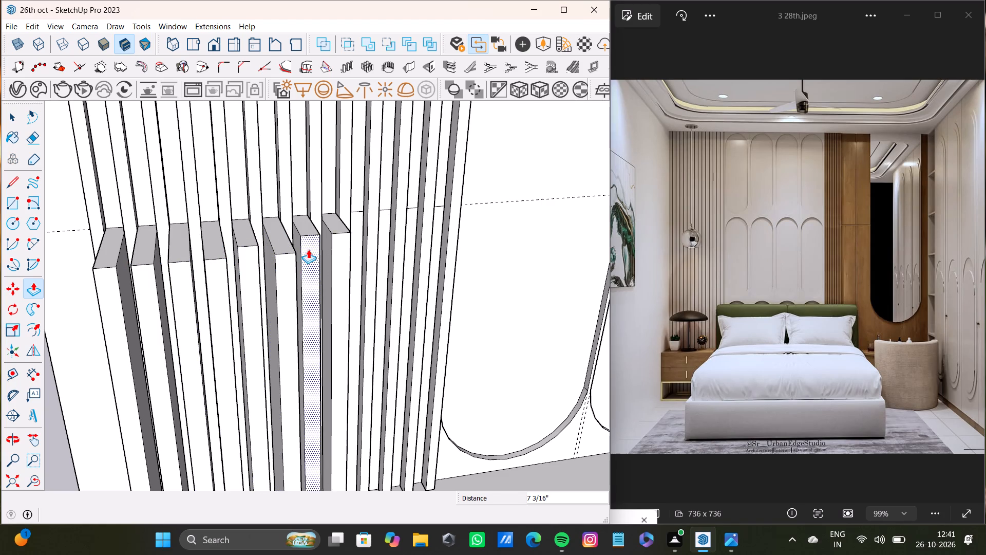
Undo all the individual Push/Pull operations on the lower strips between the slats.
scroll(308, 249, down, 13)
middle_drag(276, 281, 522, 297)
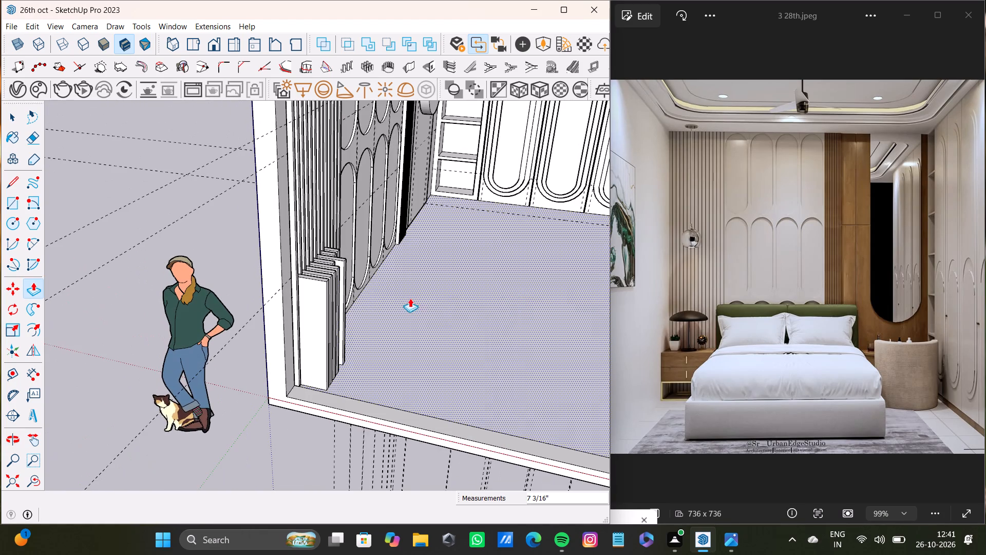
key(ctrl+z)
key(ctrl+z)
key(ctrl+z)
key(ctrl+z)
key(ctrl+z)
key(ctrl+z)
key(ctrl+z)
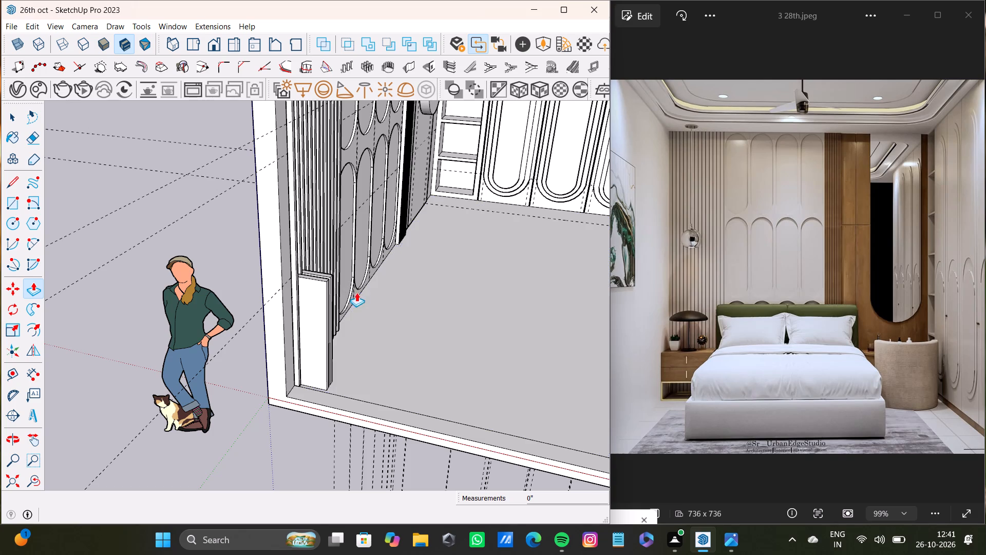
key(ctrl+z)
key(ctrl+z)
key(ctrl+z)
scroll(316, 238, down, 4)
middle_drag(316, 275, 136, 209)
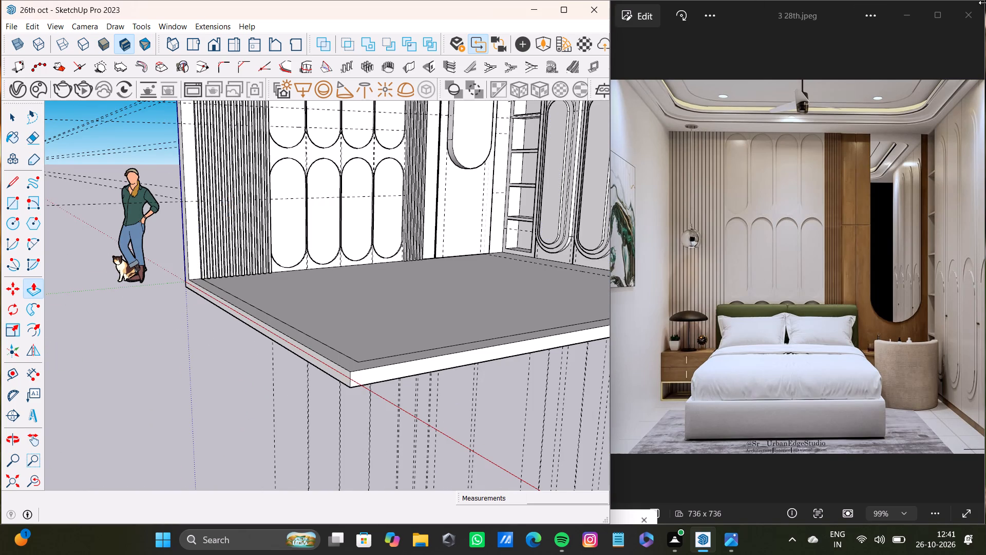
Delete the horizontal guide line crossing the lower row of arched panels on the back wall.
scroll(269, 181, up, 14)
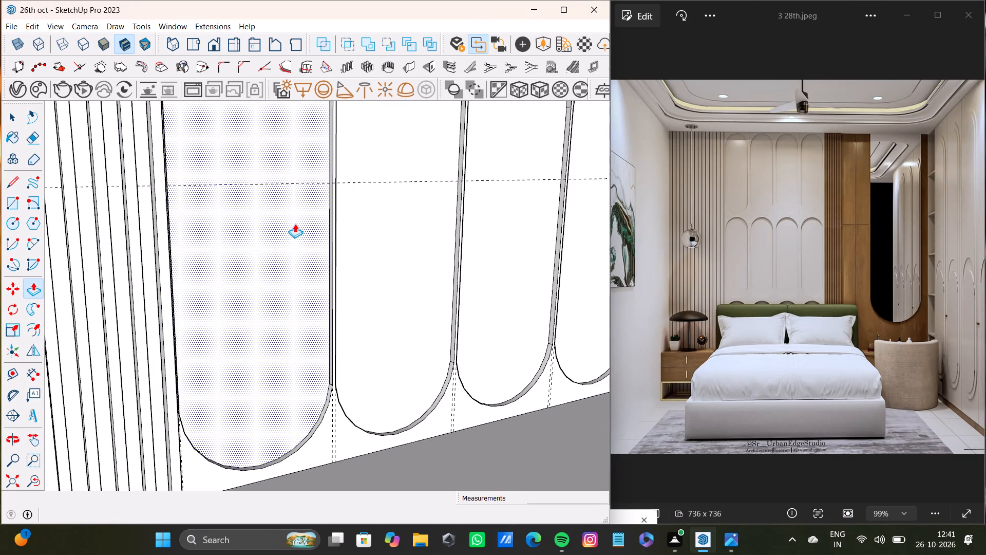
middle_drag(295, 224, 355, 231)
scroll(325, 200, up, 3)
key(space)
click(314, 190)
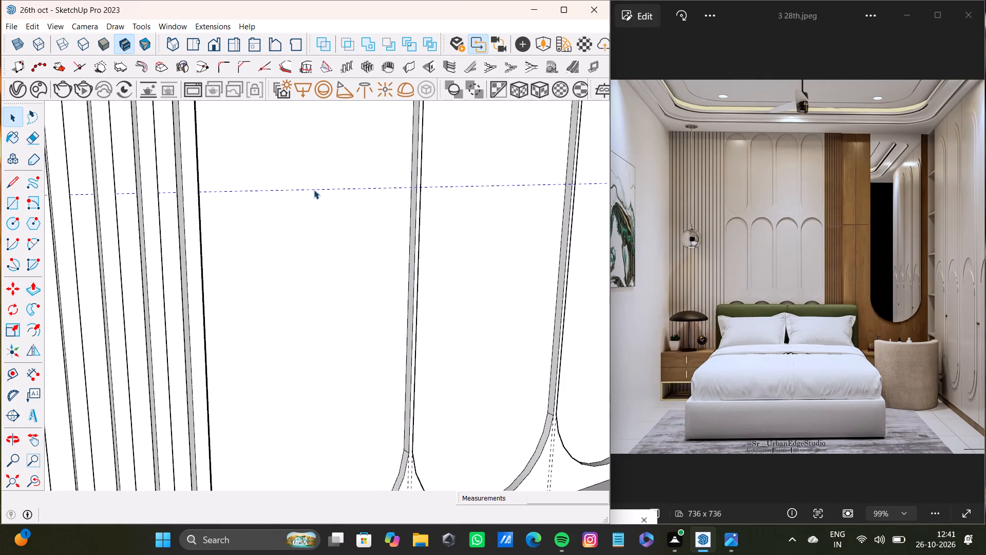
key(Delete)
key(space)
Place a horizontal guide on the back wall about 4' 5 13/16" above the floor edge at the fluted slats.
scroll(79, 168, down, 17)
shift+middle_drag(80, 232, 59, 299)
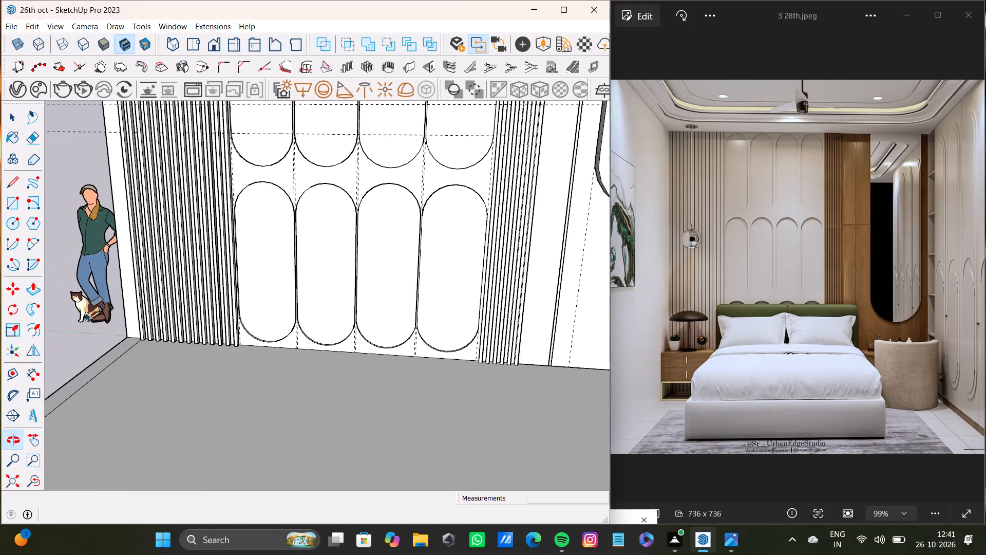
scroll(110, 324, up, 7)
scroll(184, 311, down, 8)
shift+middle_drag(184, 309, 409, 304)
shift+scroll(184, 324, down, 1)
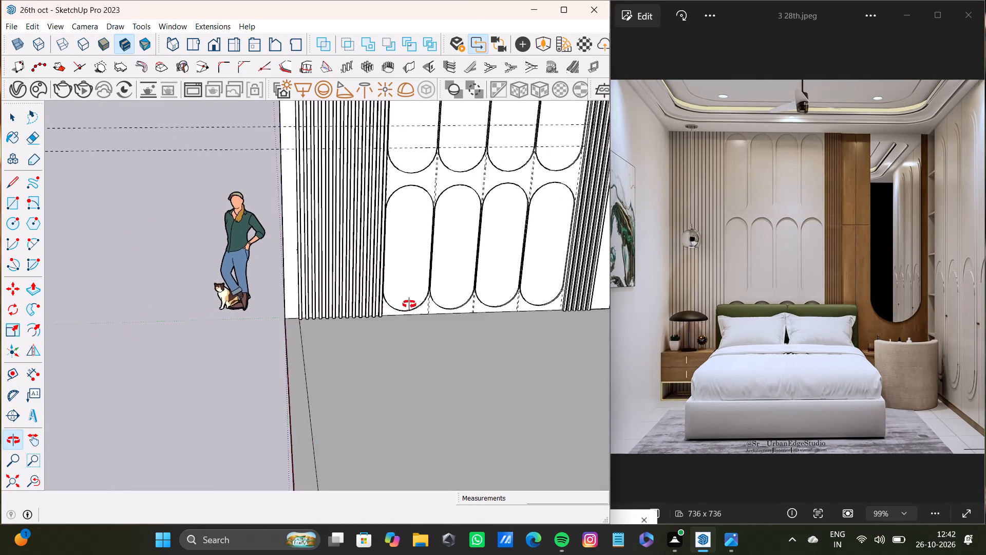
shift+middle_drag(409, 304, 414, 301)
scroll(215, 325, up, 13)
key(t)
scroll(361, 325, up, 5)
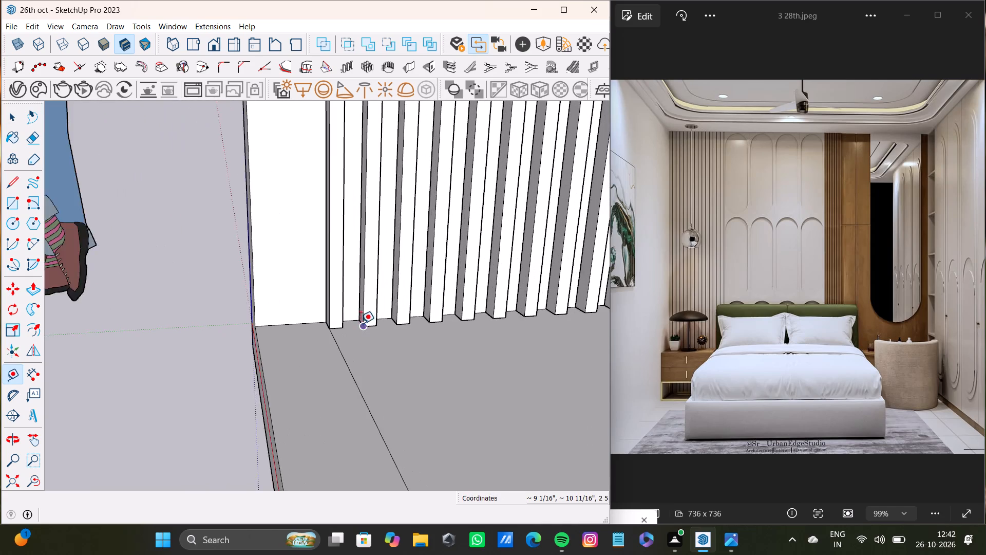
scroll(361, 323, up, 2)
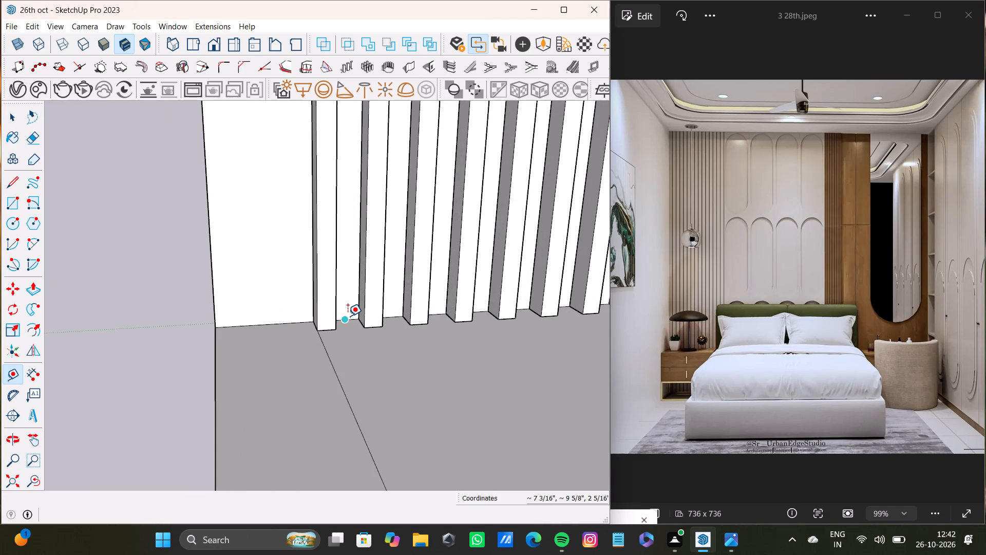
click(348, 316)
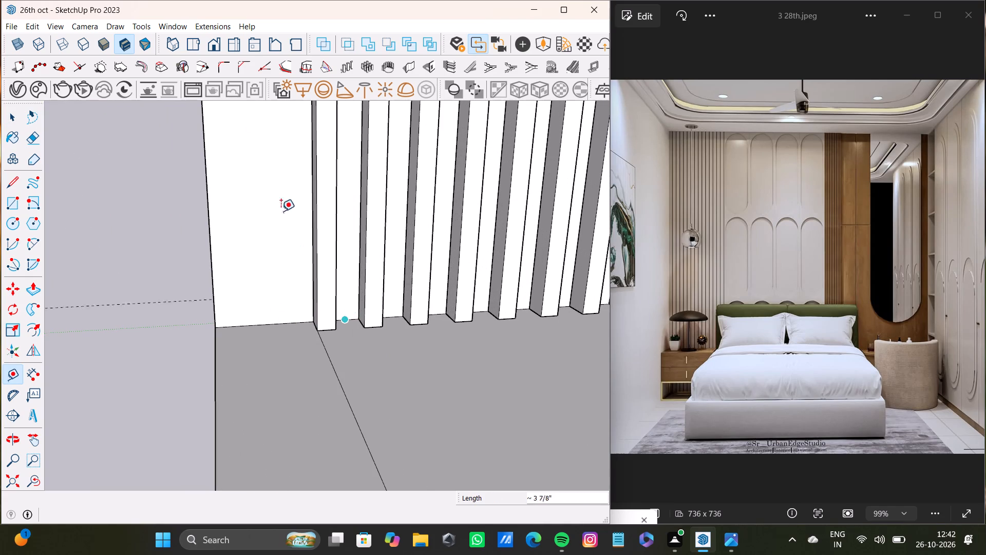
scroll(240, 80, down, 17)
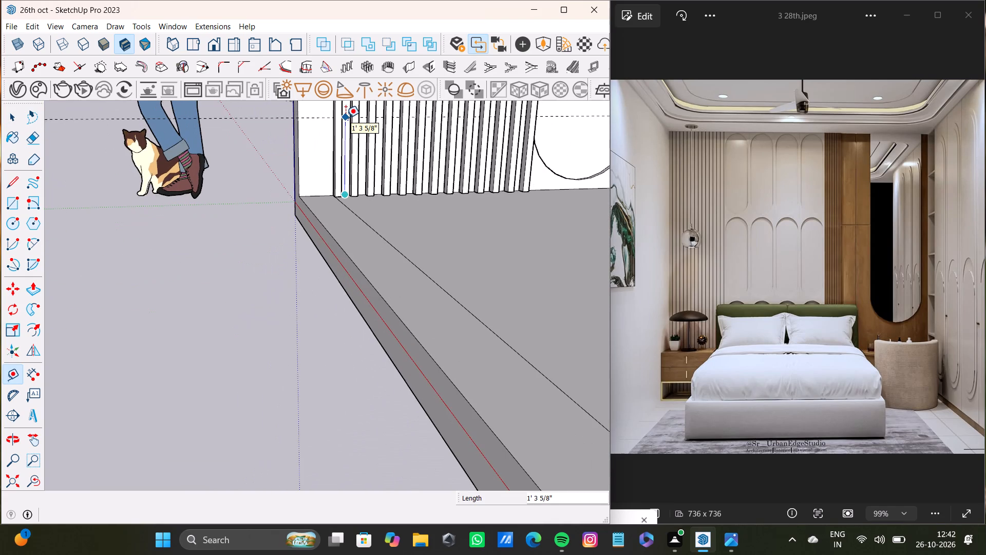
shift+scroll(346, 118, down, 3)
shift+middle_drag(346, 118, 338, 143)
scroll(357, 167, down, 3)
middle_drag(363, 179, 358, 198)
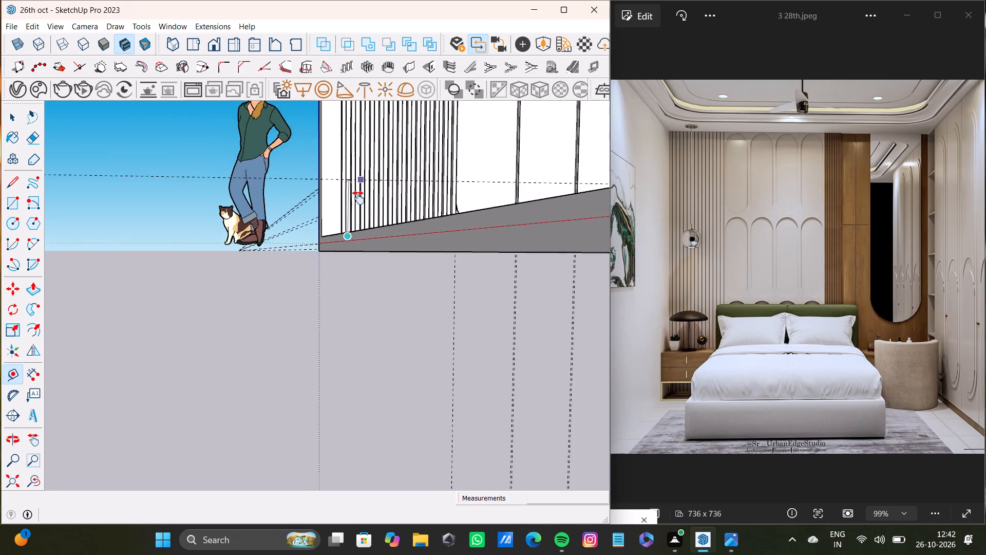
middle_drag(358, 198, 254, 346)
scroll(260, 344, down, 7)
shift+middle_drag(285, 323, 164, 370)
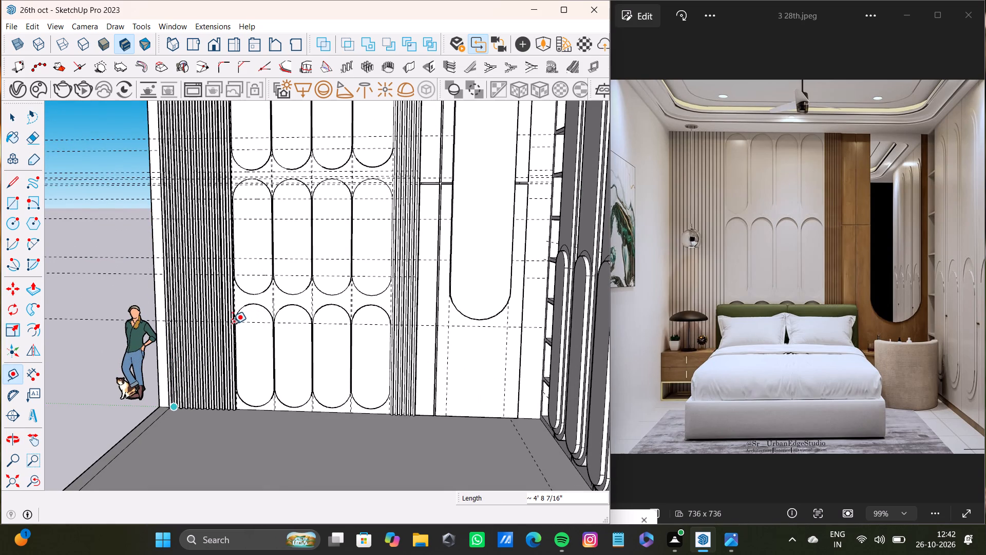
scroll(204, 322, up, 7)
scroll(155, 326, up, 8)
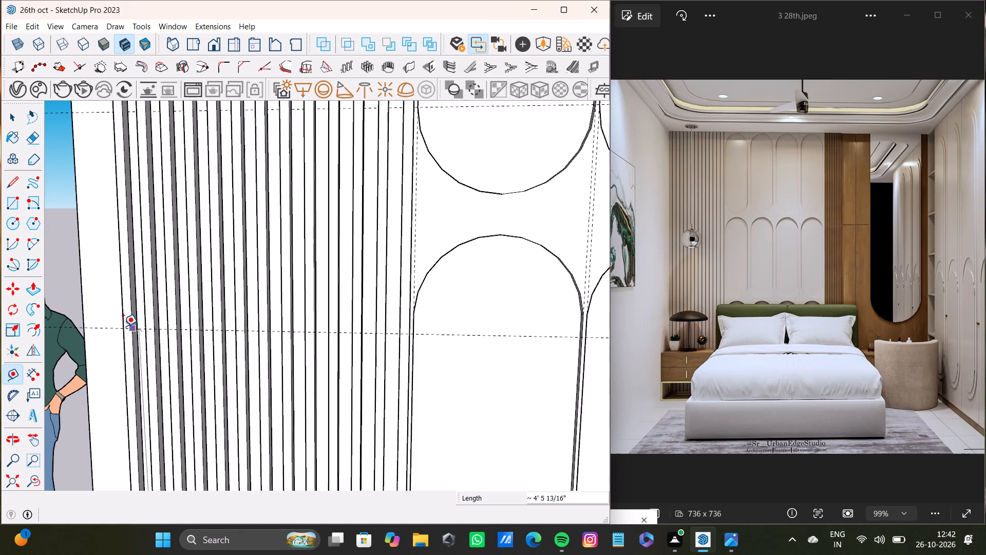
click(122, 326)
Draw a rectangle over the lower slats, from the guide at the outermost slat to the floor corner beside the arched panels.
scroll(171, 336, down, 7)
middle_drag(176, 344, 200, 379)
key(e)
scroll(140, 356, up, 7)
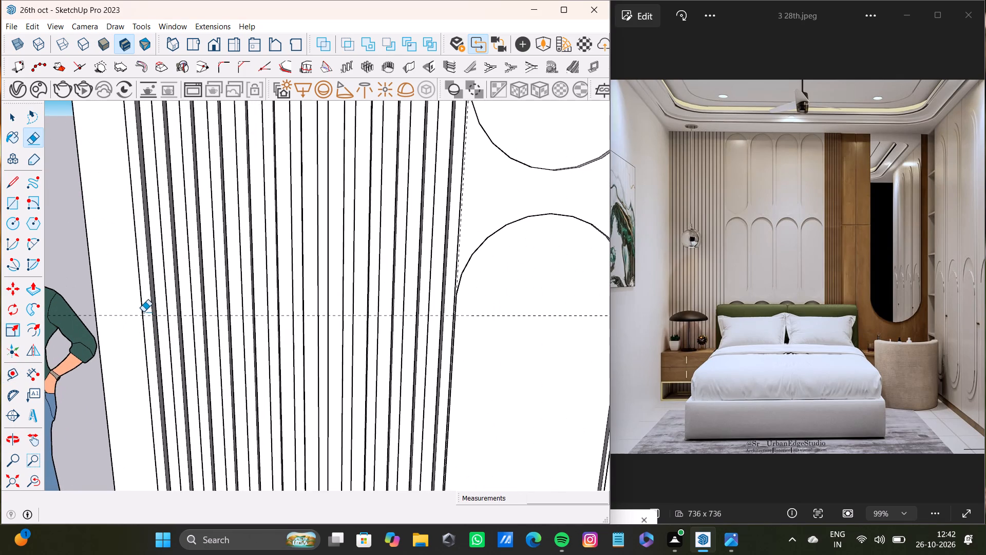
key(r)
click(142, 316)
scroll(268, 394, down, 7)
middle_drag(308, 432, 267, 288)
scroll(273, 382, down, 1)
middle_click(293, 383)
scroll(295, 390, up, 6)
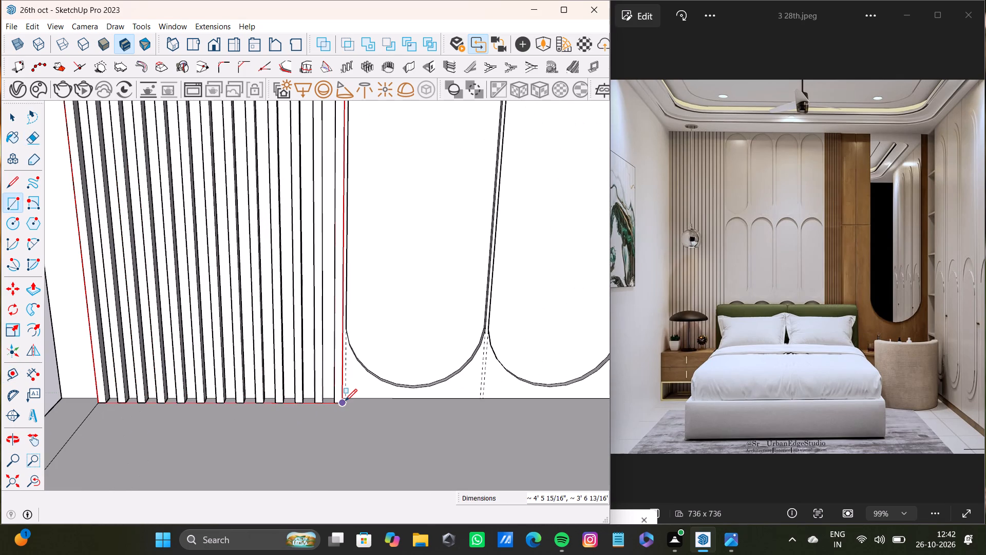
click(345, 401)
key(space)
scroll(243, 212, down, 4)
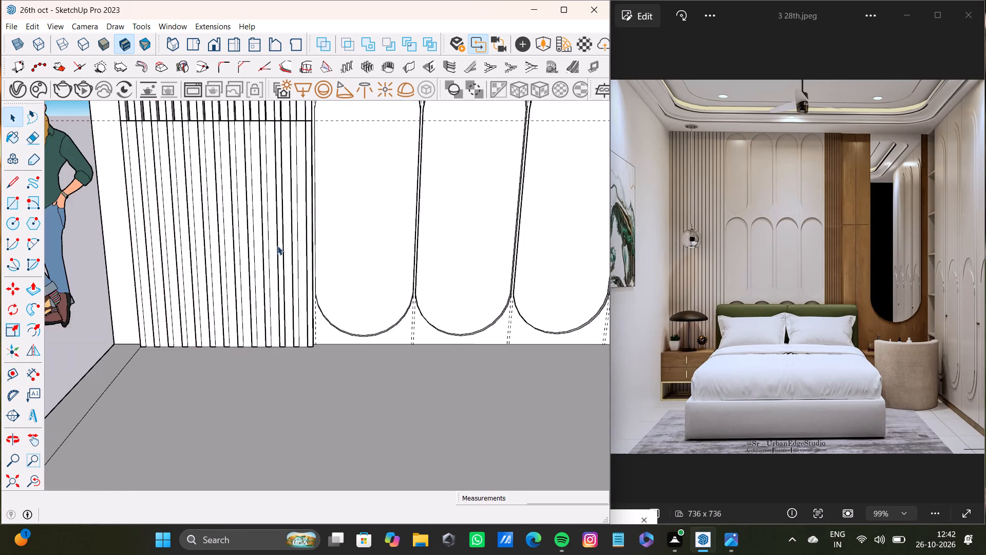
Push/Pull the rectangle's narrow end face and the remaining wide face over the slats out to 11 9/16".
shift+middle_drag(286, 244, 170, 333)
scroll(259, 208, up, 8)
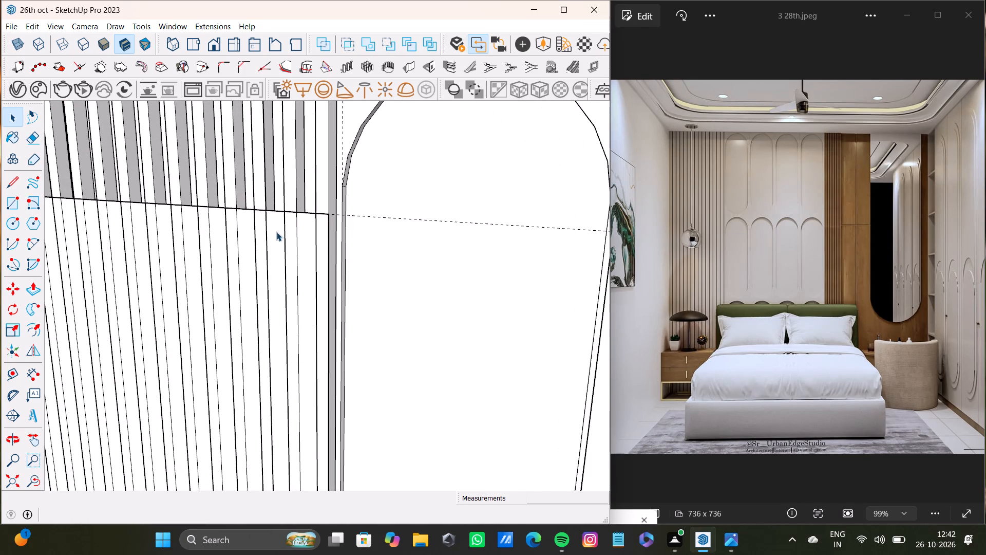
click(276, 232)
shift+click(259, 232)
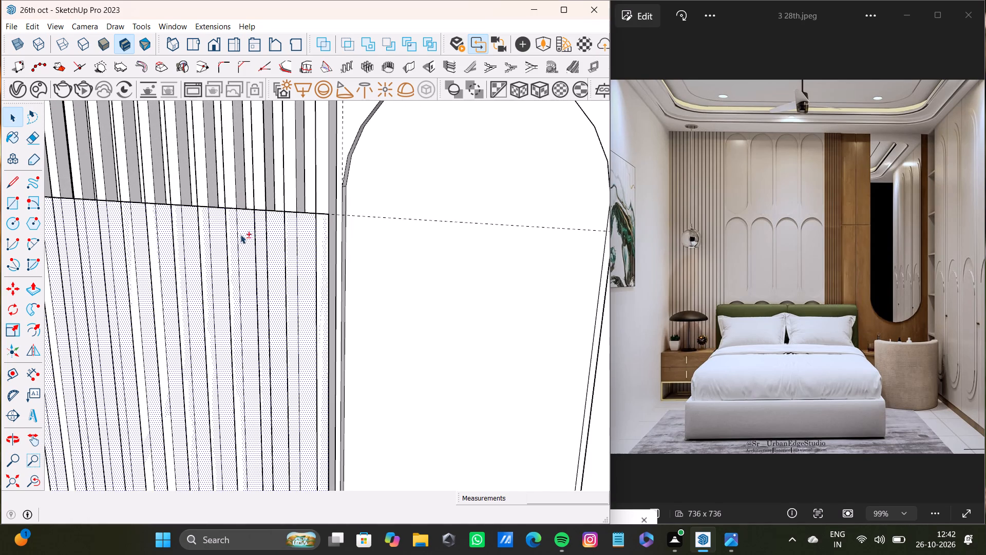
key(p)
drag(319, 223, 289, 251)
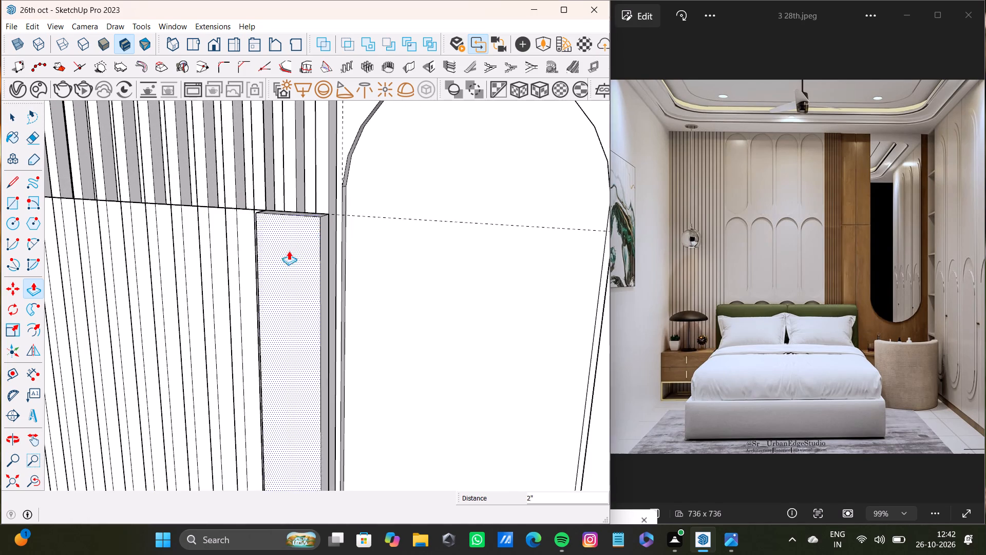
drag(289, 251, 269, 263)
scroll(238, 228, down, 4)
shift+middle_drag(234, 241, 383, 383)
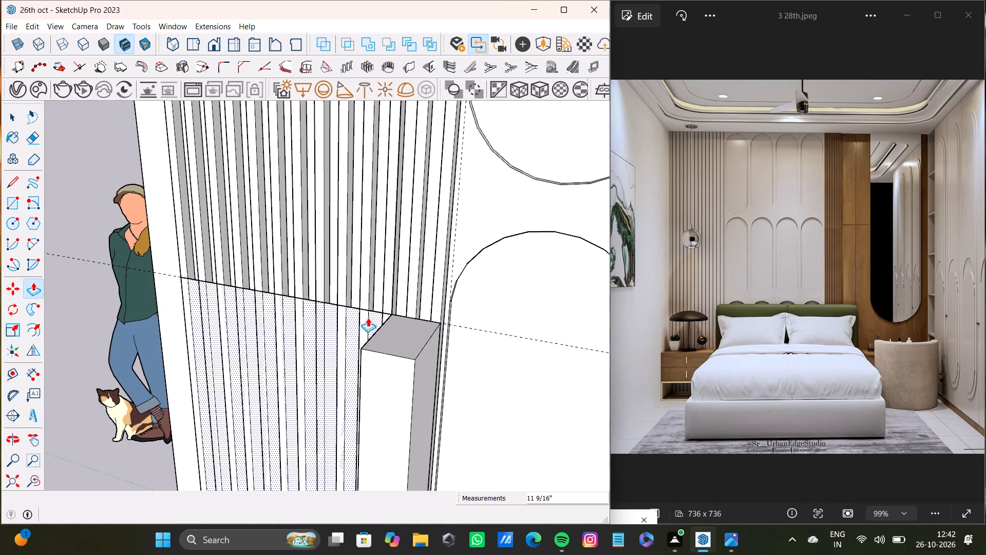
drag(372, 319, 366, 375)
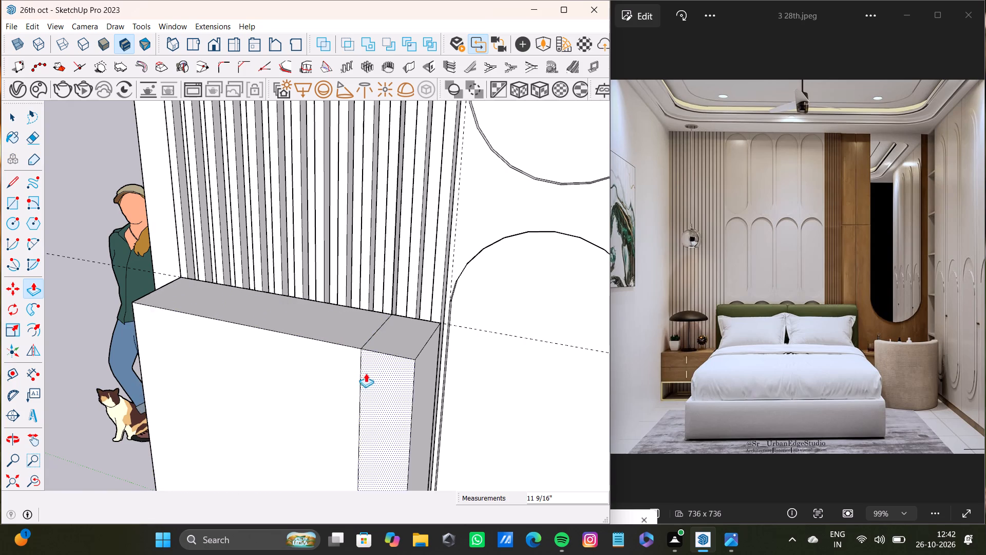
Push/Pull the block's narrow end section beside the arched panels out a further 2' 13/16".
scroll(363, 367, down, 9)
middle_drag(357, 378, 416, 404)
scroll(413, 407, down, 5)
shift+middle_drag(411, 408, 387, 316)
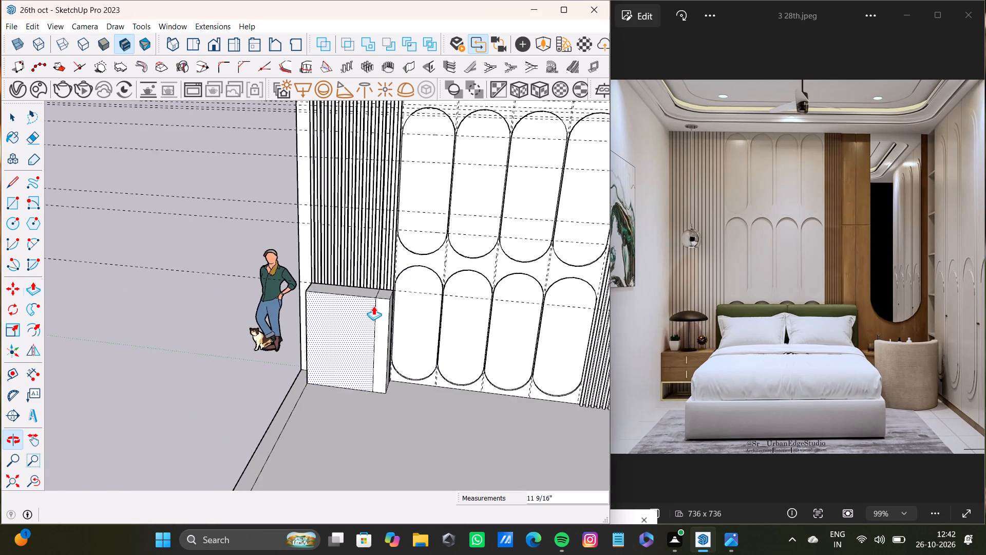
scroll(373, 306, up, 7)
drag(389, 320, 370, 371)
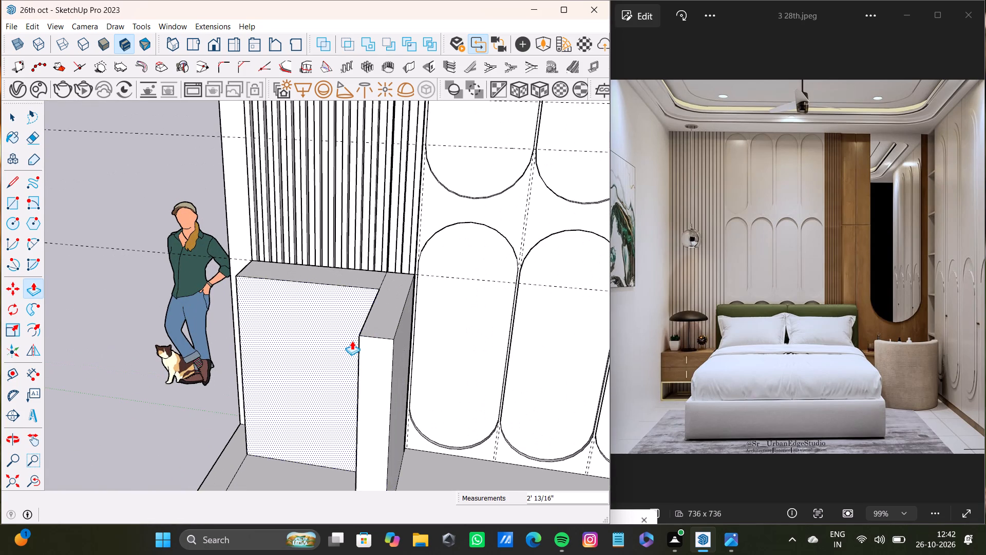
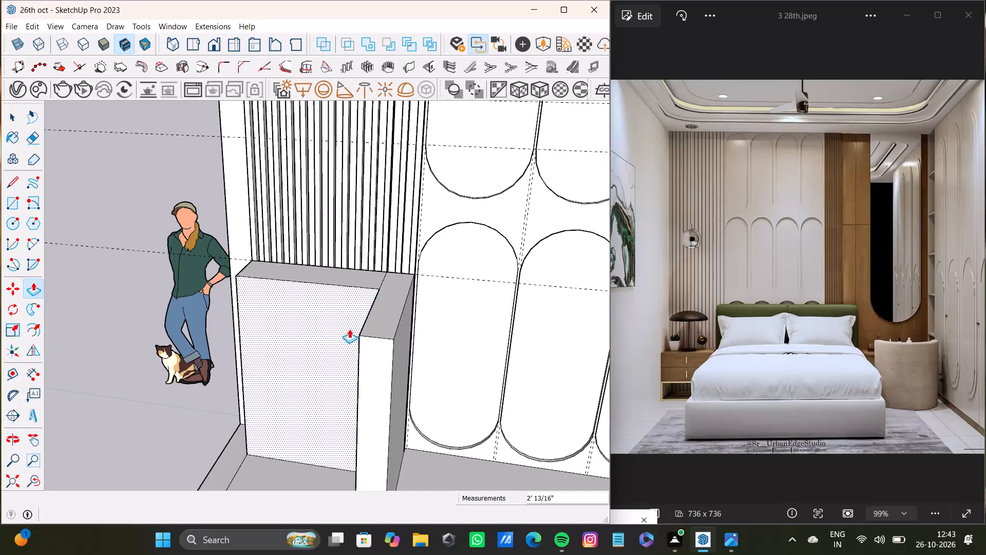
Push/Pull the block's projecting narrow end section back until it is flush with the wide section's front face.
middle_drag(386, 379, 533, 348)
scroll(350, 373, up, 3)
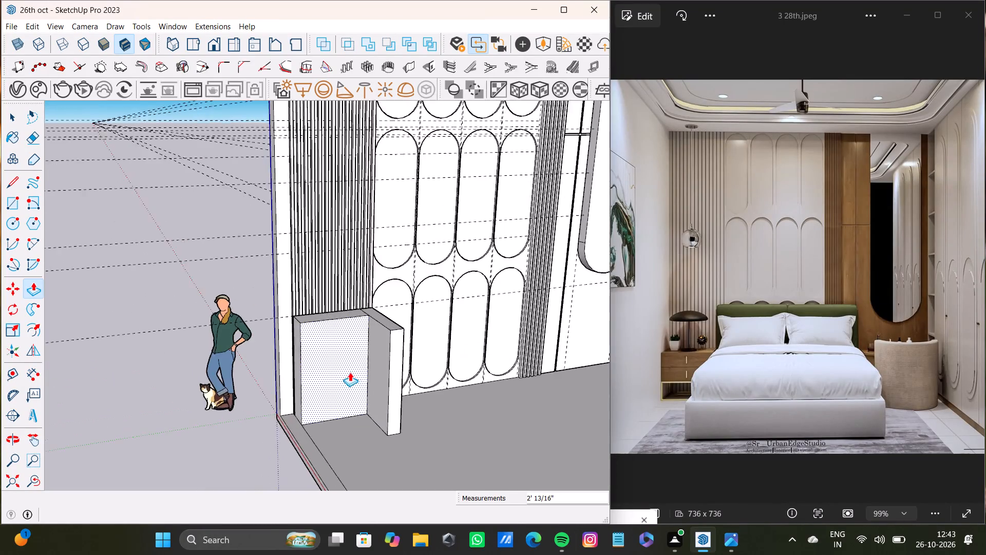
scroll(350, 372, up, 4)
middle_drag(392, 361, 364, 356)
scroll(363, 355, up, 1)
drag(396, 355, 357, 325)
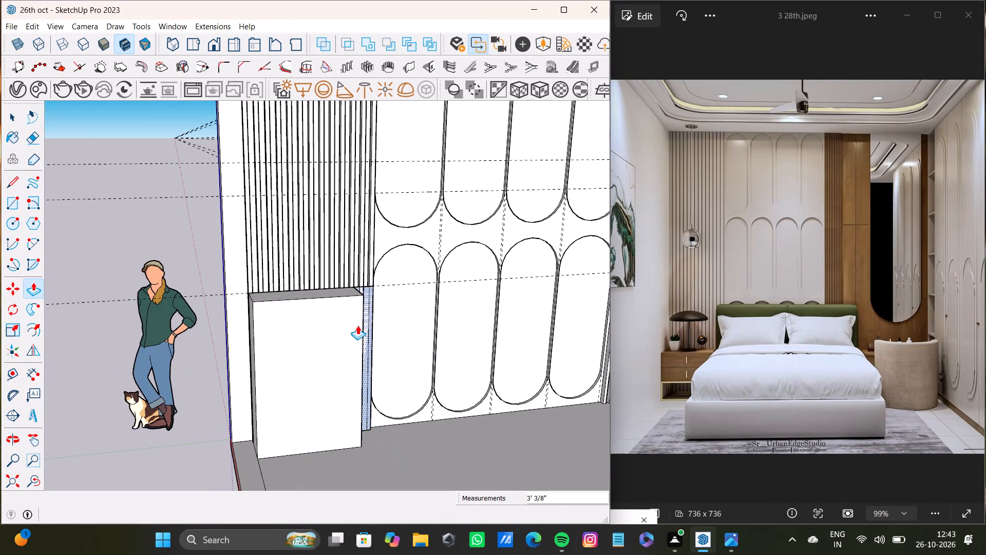
drag(357, 325, 358, 331)
Push/Pull the top faces of the wide and narrow block sections down 1' 7" to one level.
drag(303, 297, 303, 335)
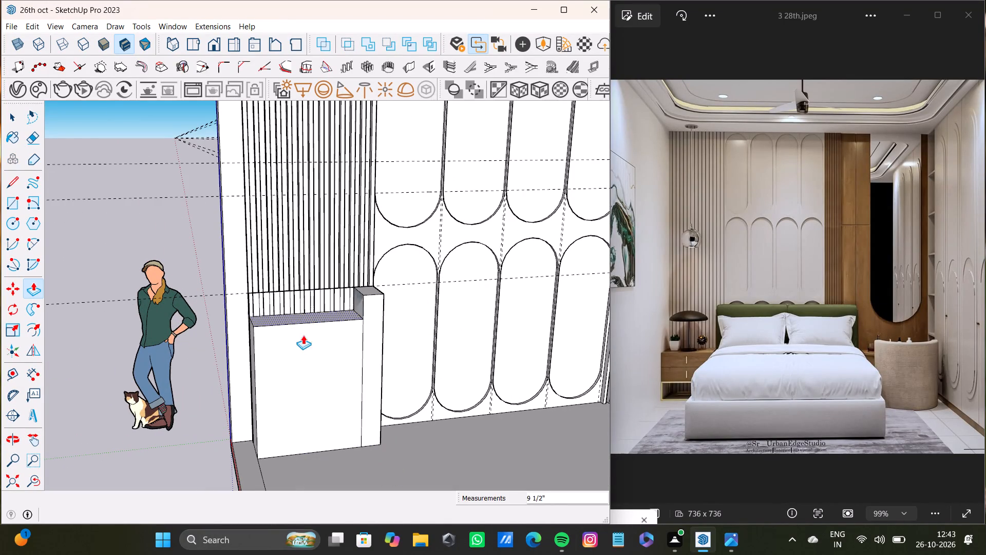
drag(303, 335, 306, 350)
drag(363, 289, 362, 317)
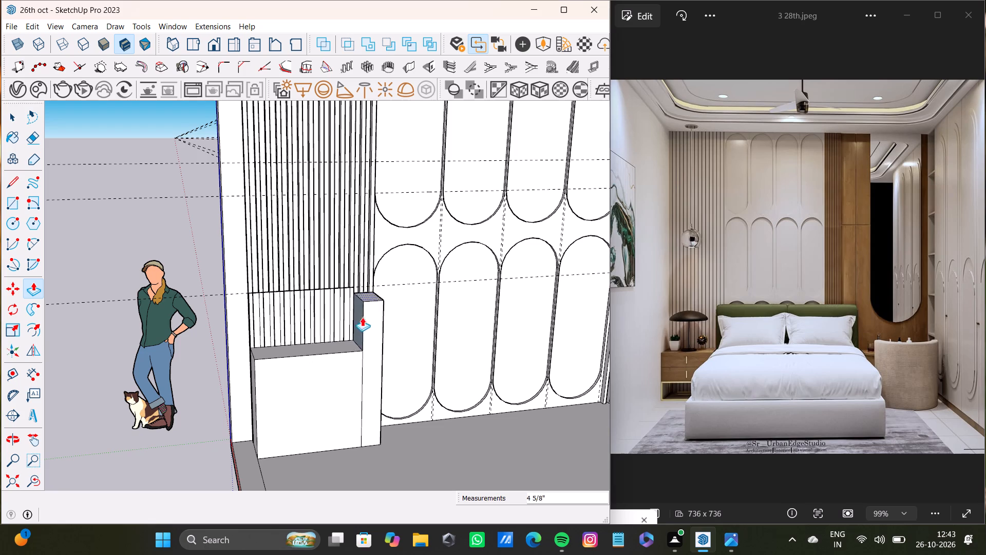
drag(362, 317, 313, 351)
scroll(377, 352, up, 13)
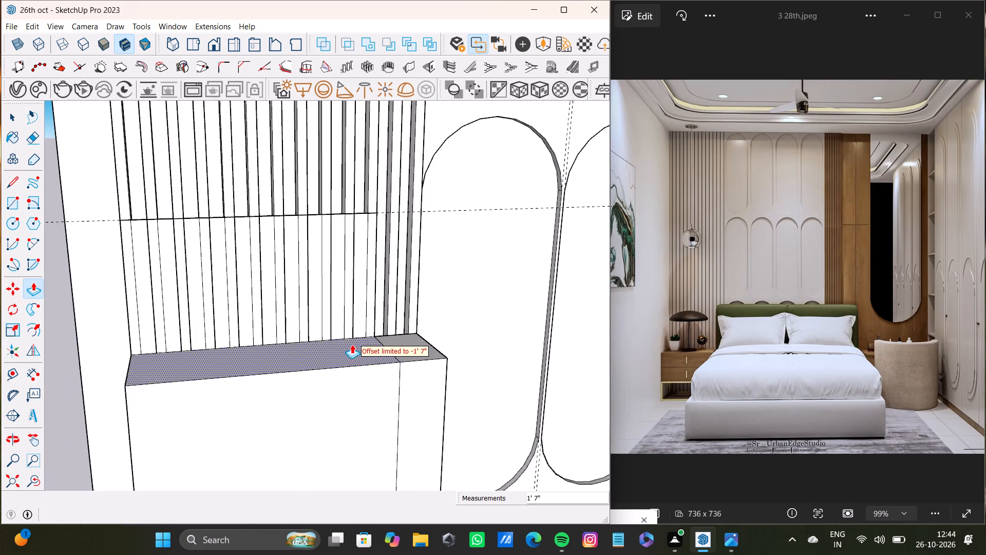
Delete the leftover face covering the slats above the block and its remaining horizontal top edge.
scroll(294, 192, down, 9)
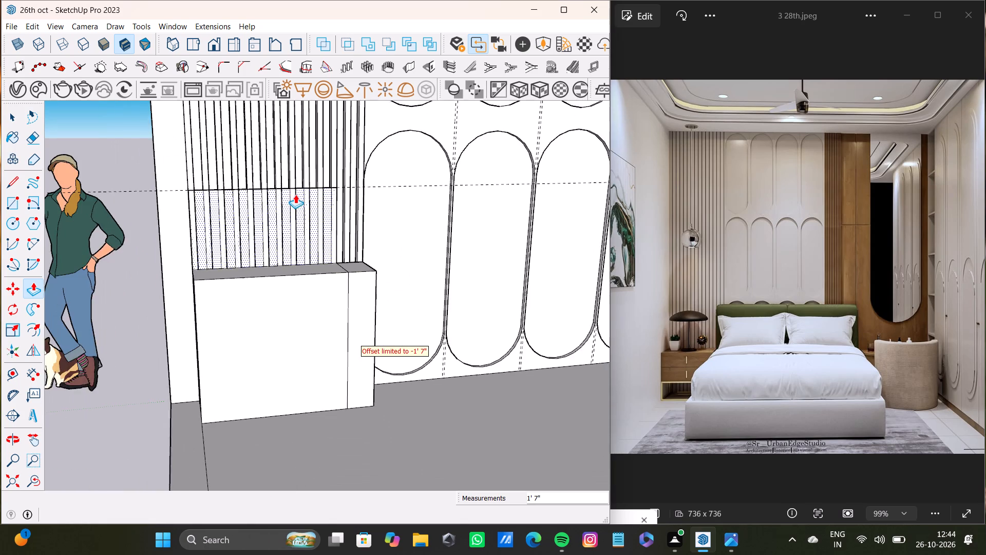
key(space)
scroll(249, 220, up, 15)
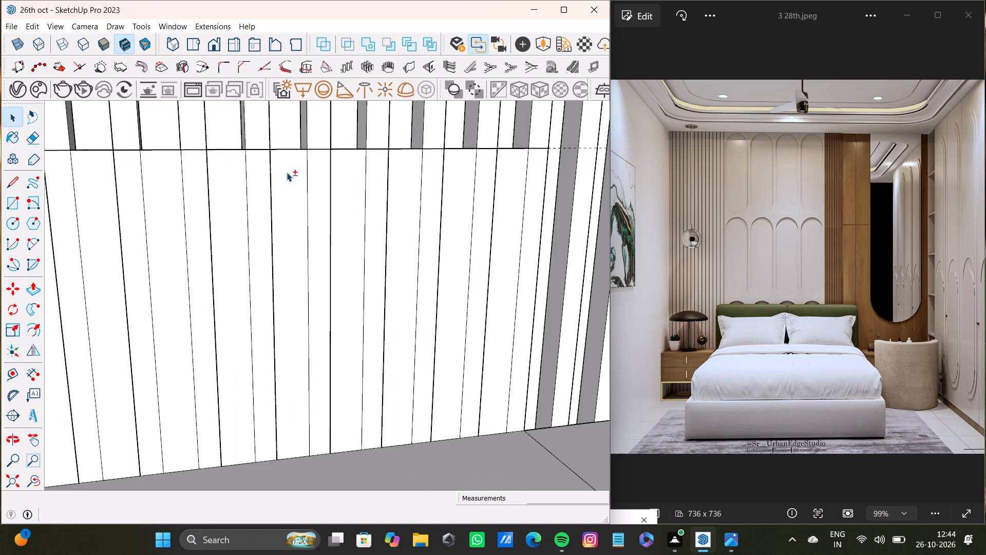
shift+click(285, 170)
key(shift+Delete)
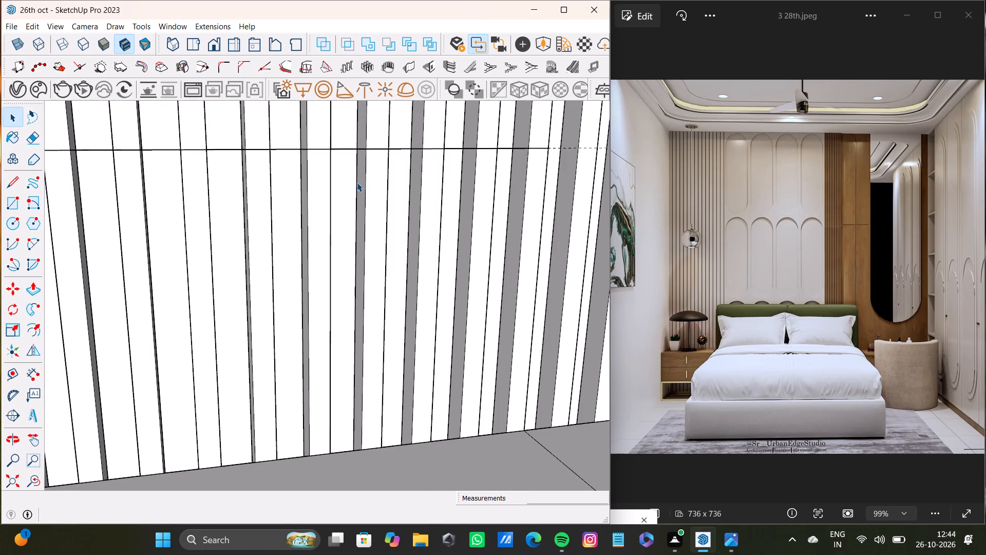
shift+click(348, 149)
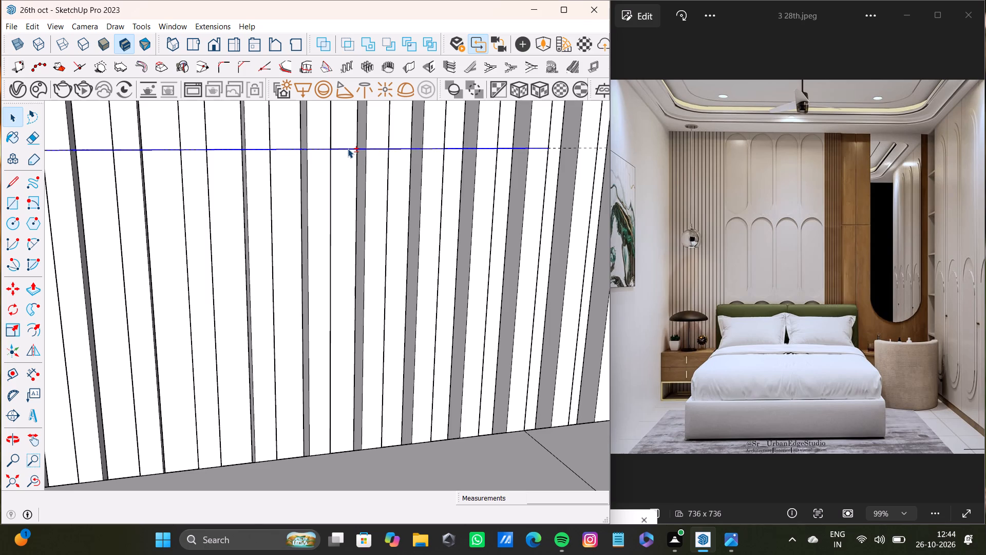
key(shift+Delete)
Delete the seam edges dividing the wide and narrow sections on the block's top and front faces.
scroll(211, 196, down, 13)
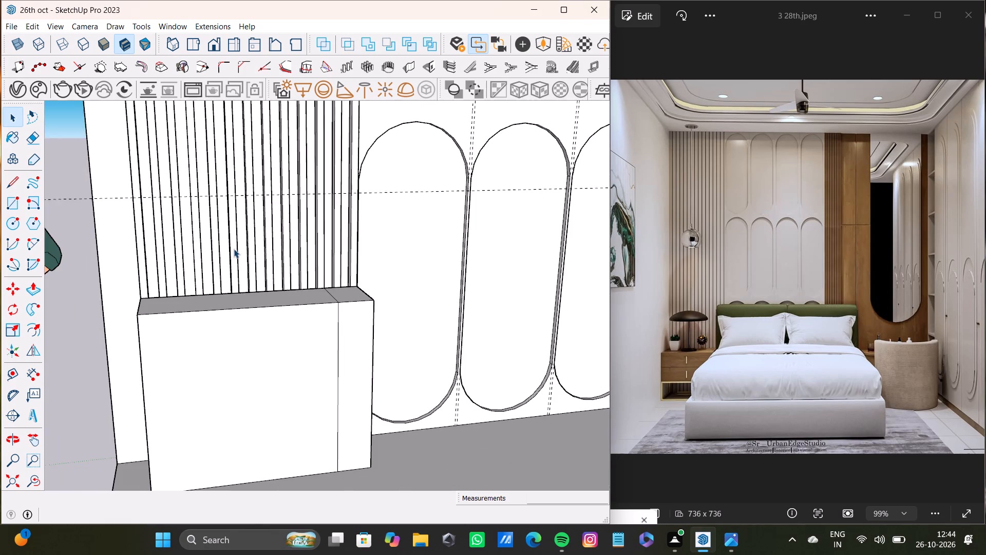
middle_drag(234, 249, 195, 324)
scroll(304, 332, up, 10)
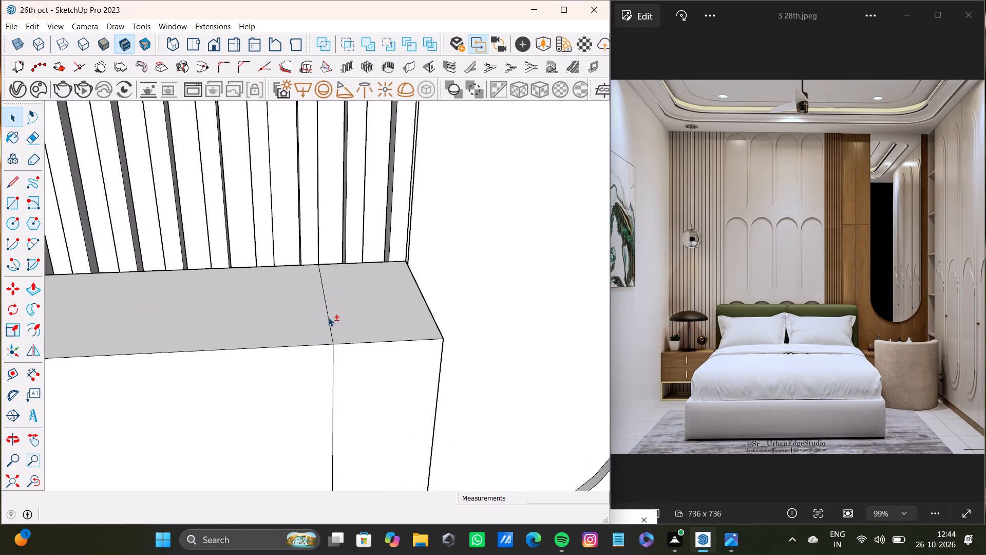
shift+click(329, 319)
shift+click(333, 399)
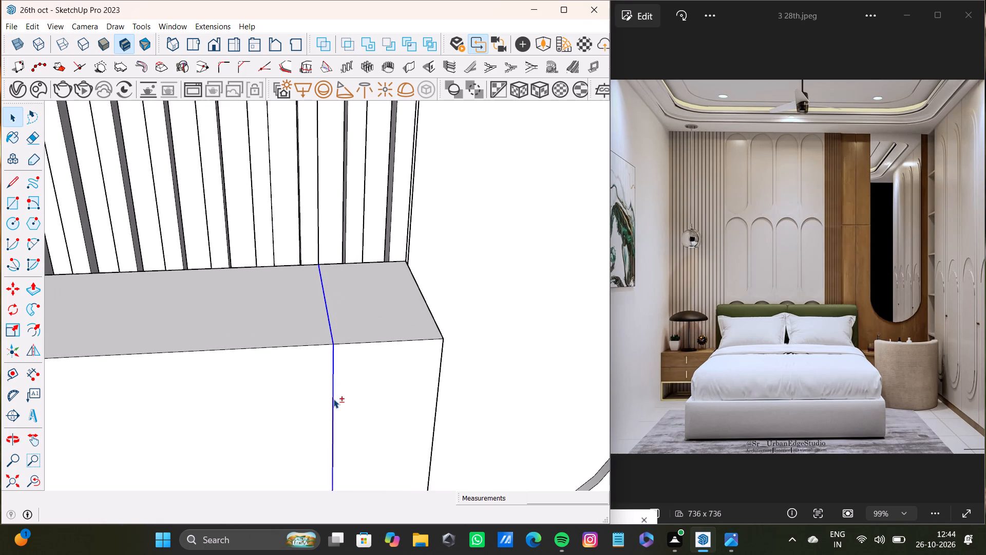
key(shift+Delete)
Push/Pull the block's top face up 1' 9 1/16".
shift+scroll(335, 394, down, 17)
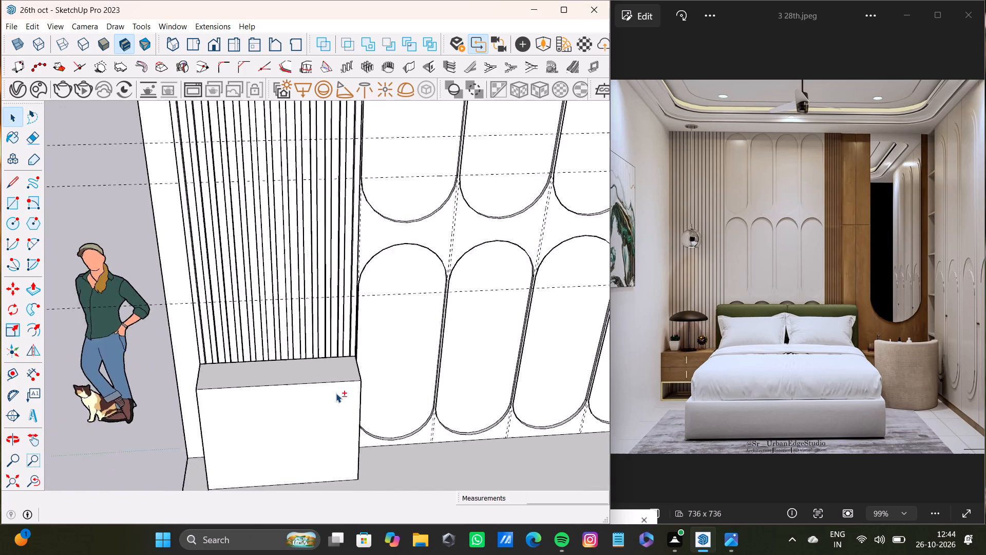
shift+scroll(336, 393, down, 2)
middle_drag(339, 393, 241, 264)
scroll(251, 289, down, 7)
middle_drag(273, 349, 290, 388)
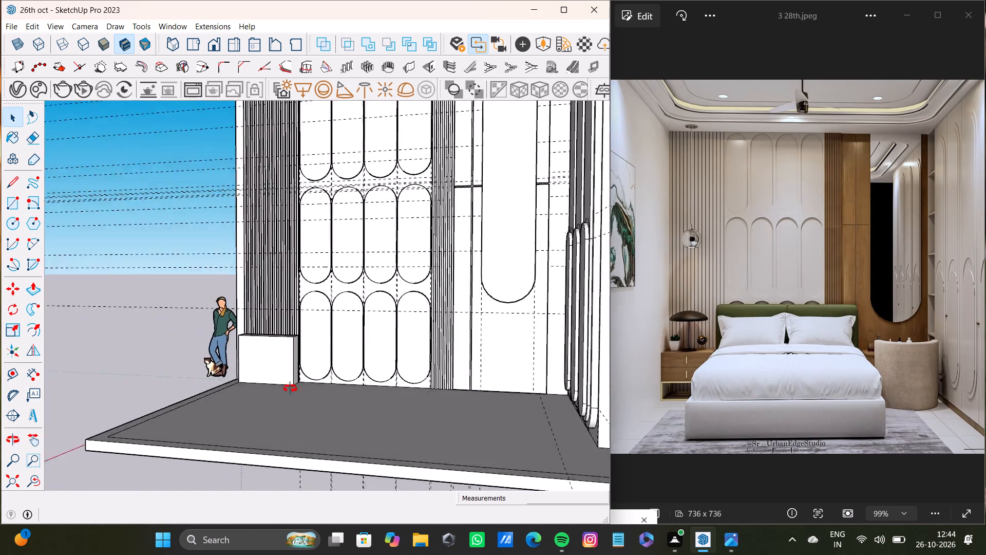
middle_drag(290, 388, 610, 414)
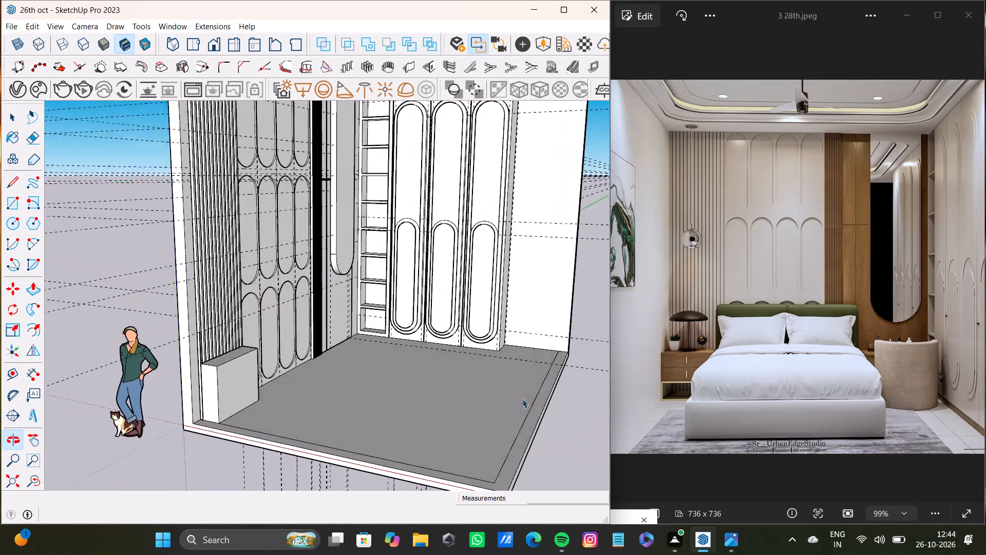
scroll(287, 340, up, 10)
scroll(165, 378, down, 18)
shift+middle_drag(165, 378, 100, 435)
scroll(148, 387, up, 7)
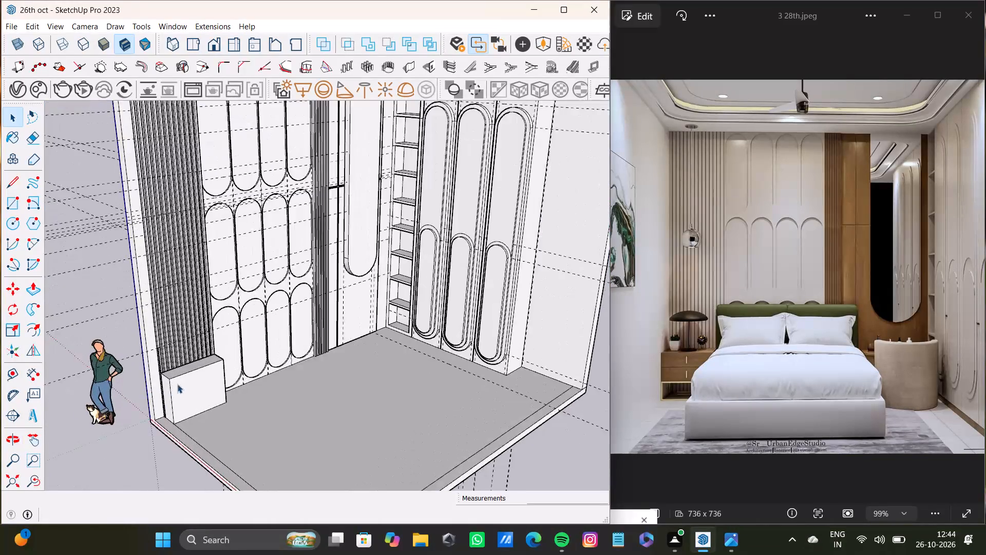
scroll(177, 384, up, 8)
click(182, 366)
key(p)
drag(182, 366, 163, 301)
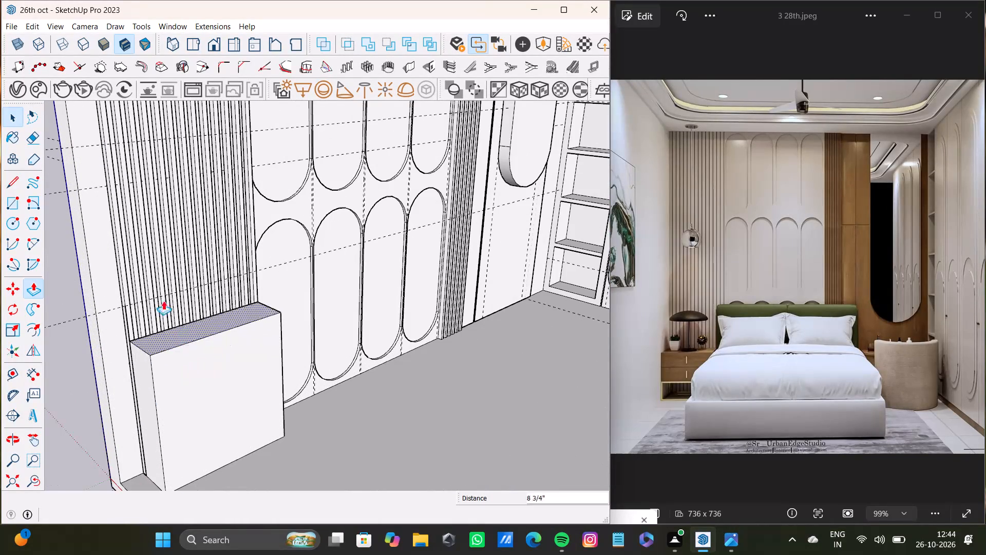
drag(163, 301, 157, 298)
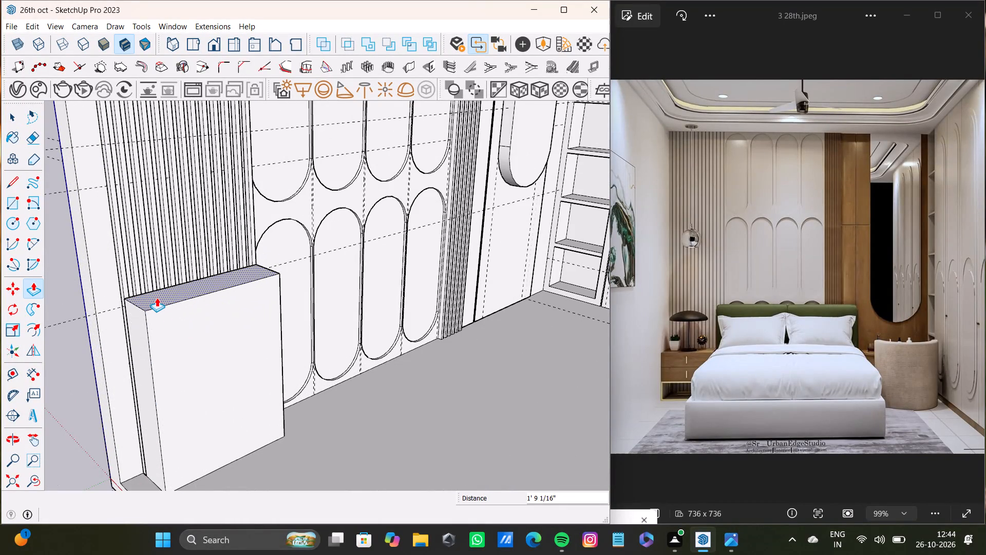
Push/Pull the block's top face down 1' 7 3/16".
scroll(262, 330, down, 3)
middle_drag(111, 352, 103, 345)
middle_drag(241, 351, 50, 324)
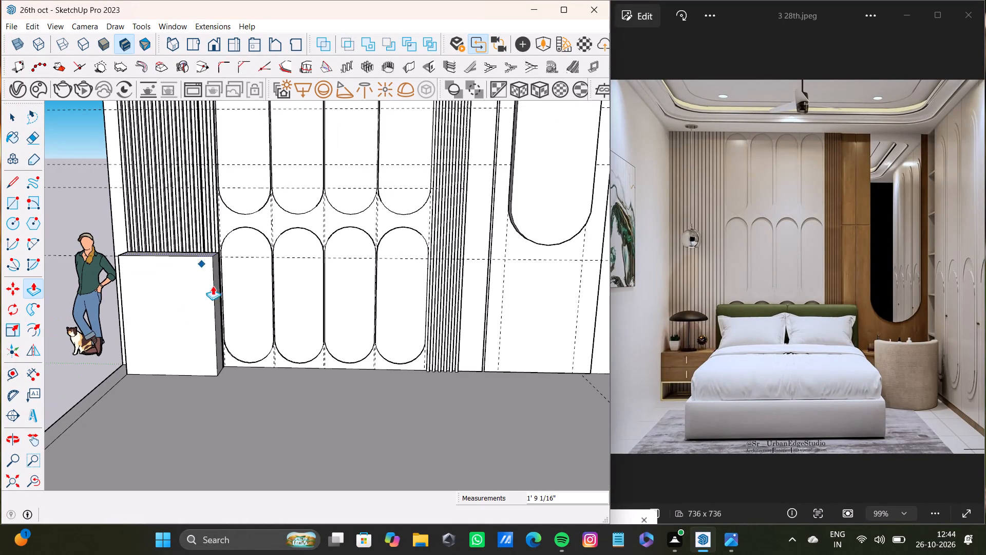
scroll(187, 259, up, 7)
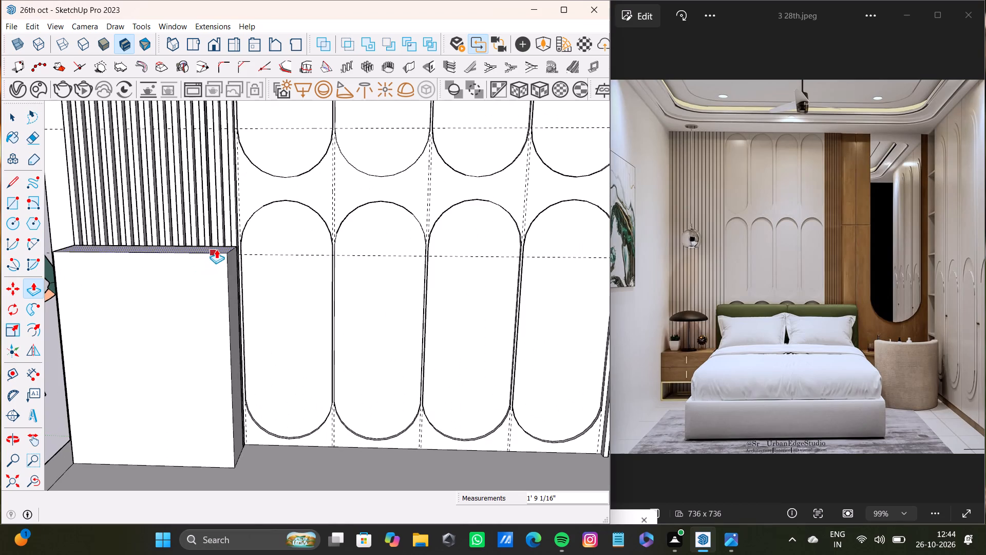
drag(216, 249, 208, 319)
scroll(208, 317, down, 13)
scroll(212, 305, up, 3)
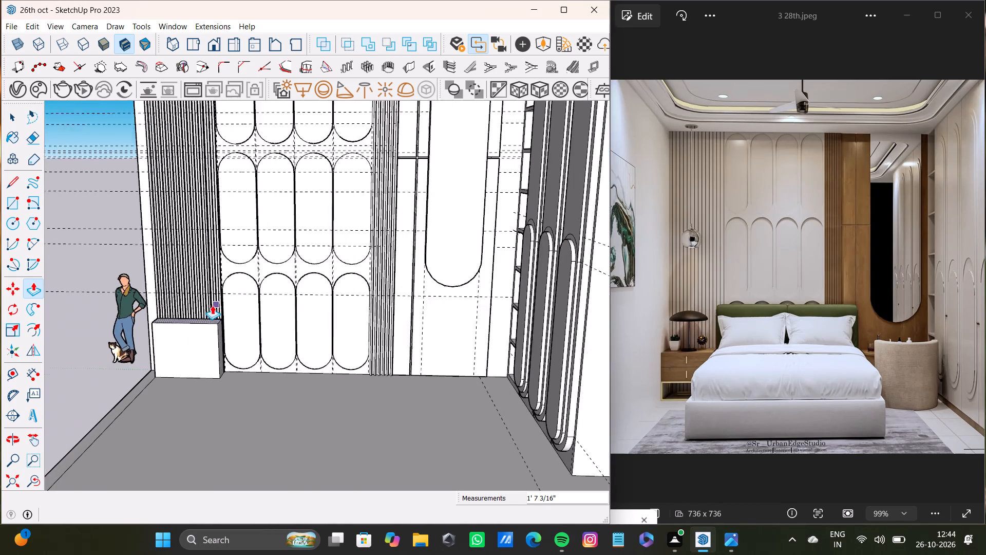
scroll(212, 305, up, 4)
scroll(189, 345, down, 8)
middle_drag(197, 340, 201, 326)
scroll(160, 342, up, 4)
scroll(161, 341, down, 9)
scroll(182, 360, up, 12)
key(space)
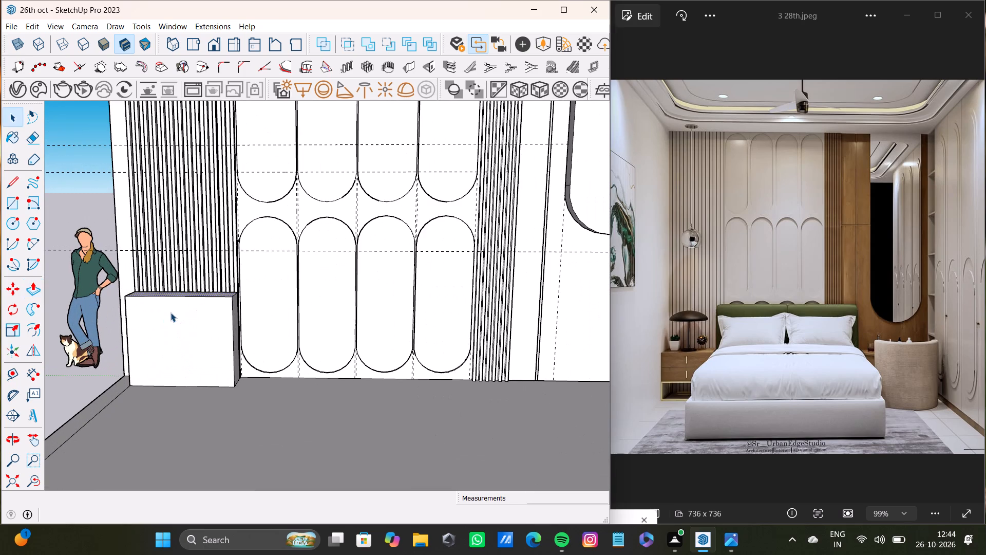
Place a horizontal guide 1' below the block's top front edge and another 1" below that guide.
text(t)
scroll(170, 299, up, 7)
click(194, 294)
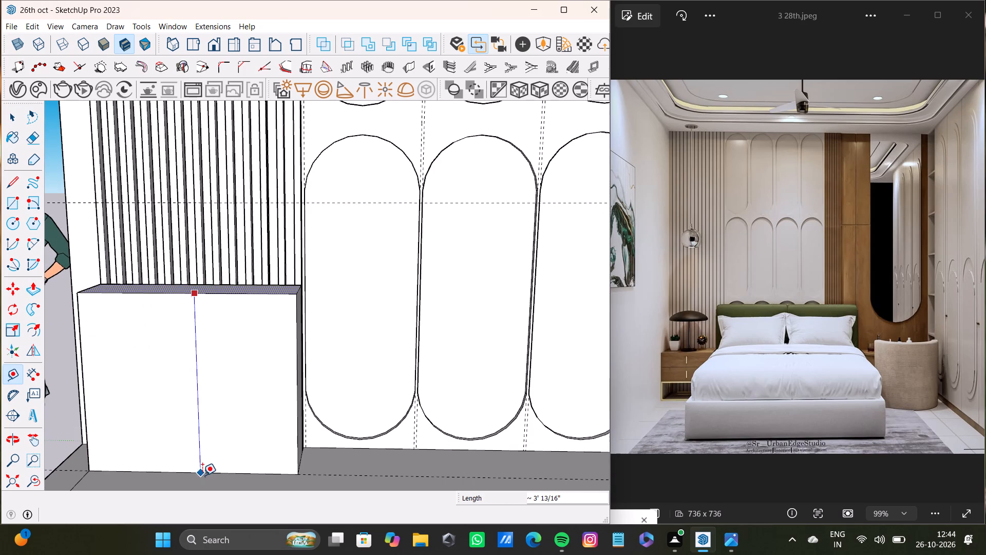
text(1')
key(Return)
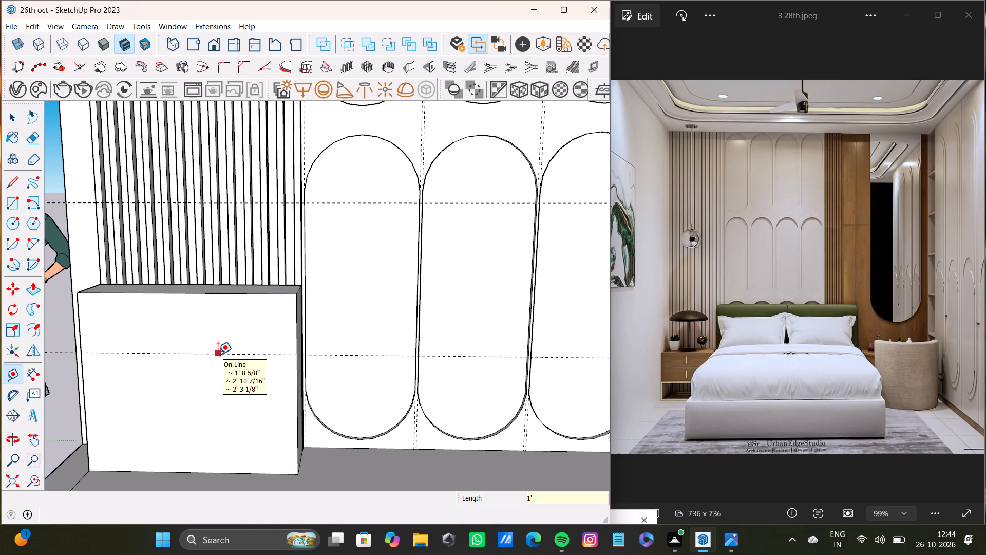
scroll(193, 395, up, 5)
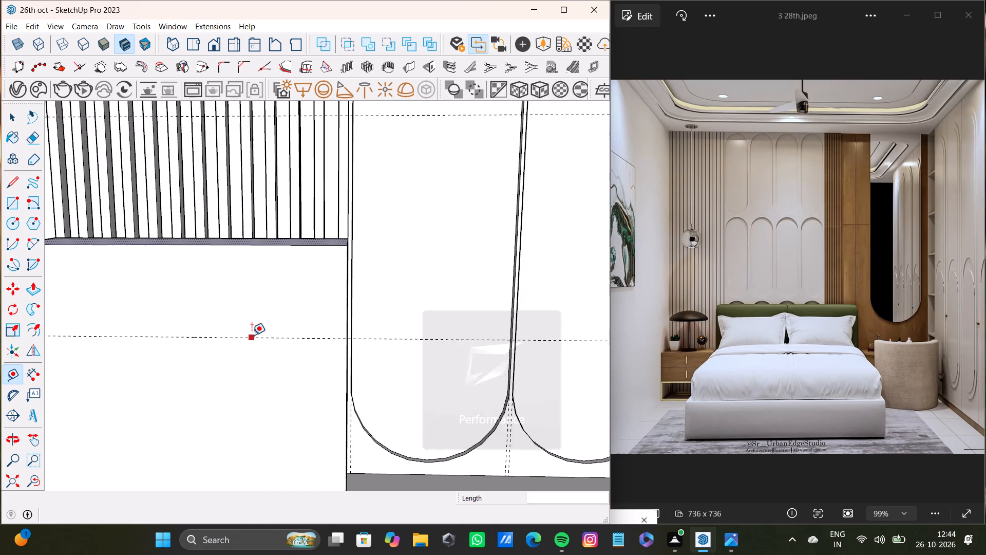
click(252, 335)
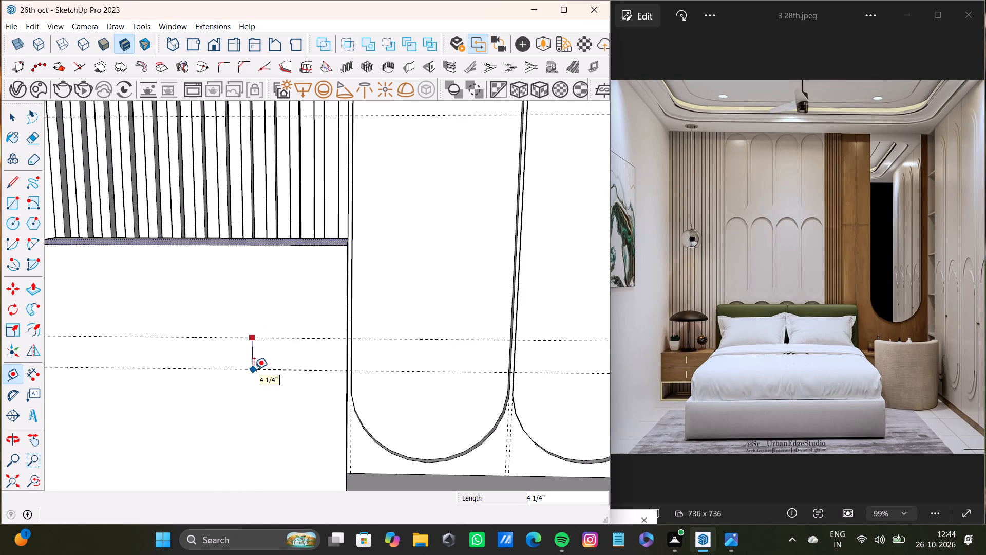
text(1")
key(Return)
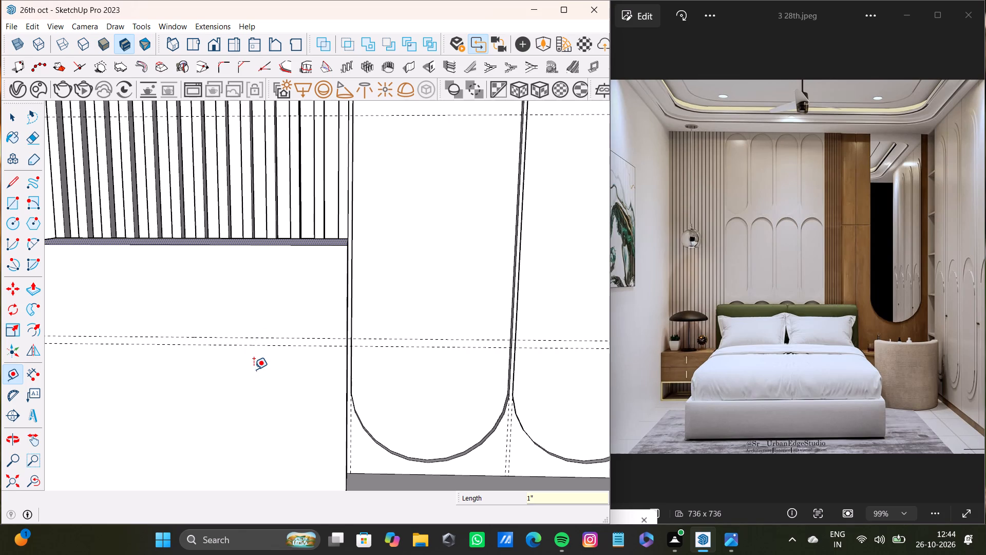
Add a guide 1' below the lower guide on the block's front, and another 1" beneath it.
click(262, 344)
scroll(287, 403, down, 2)
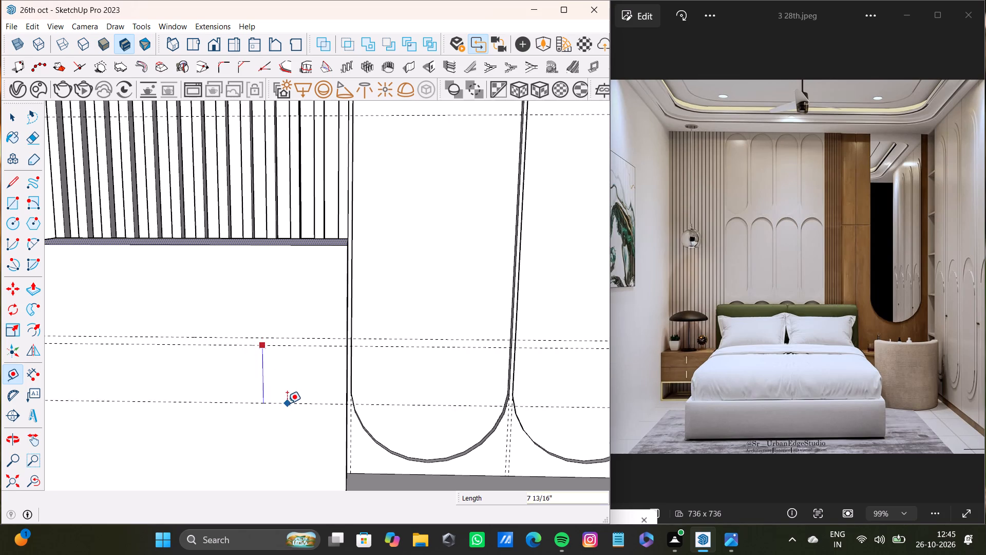
scroll(287, 403, down, 6)
shift+middle_drag(287, 402, 272, 338)
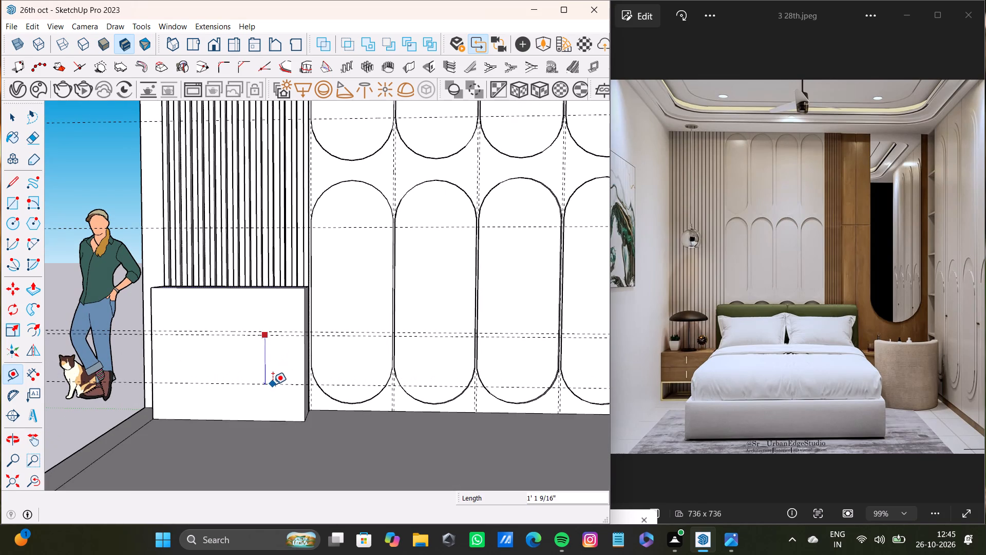
text(1')
key(Return)
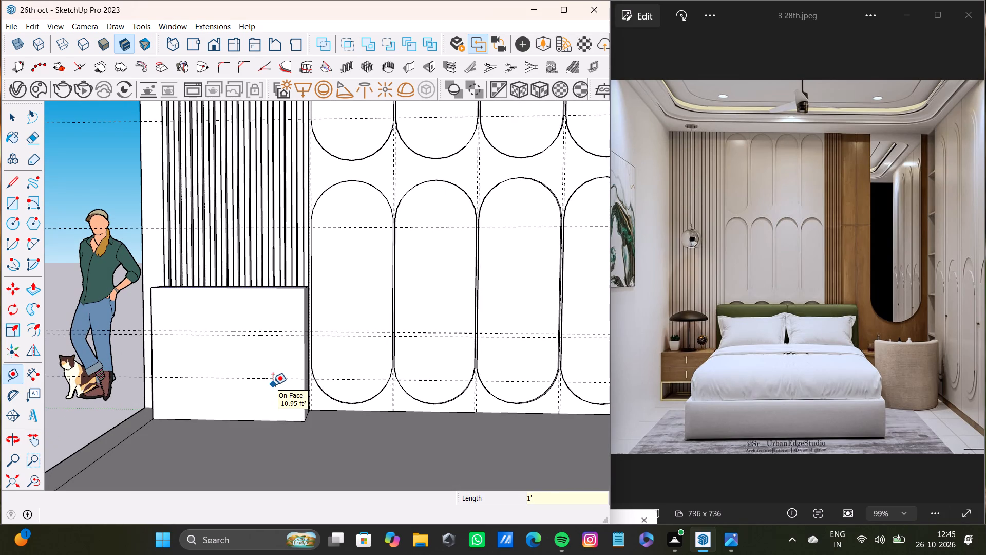
scroll(272, 395, up, 8)
click(298, 360)
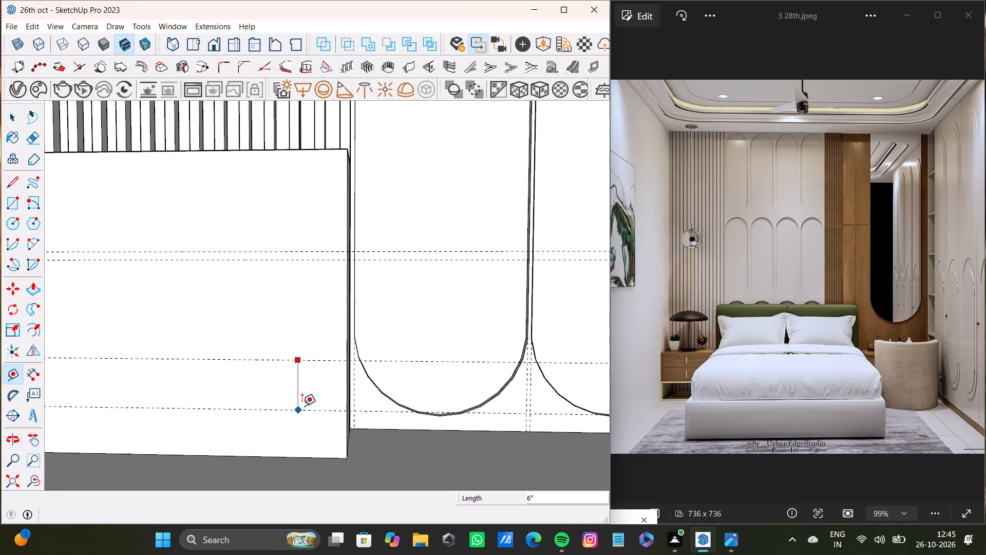
text(1")
key(Return)
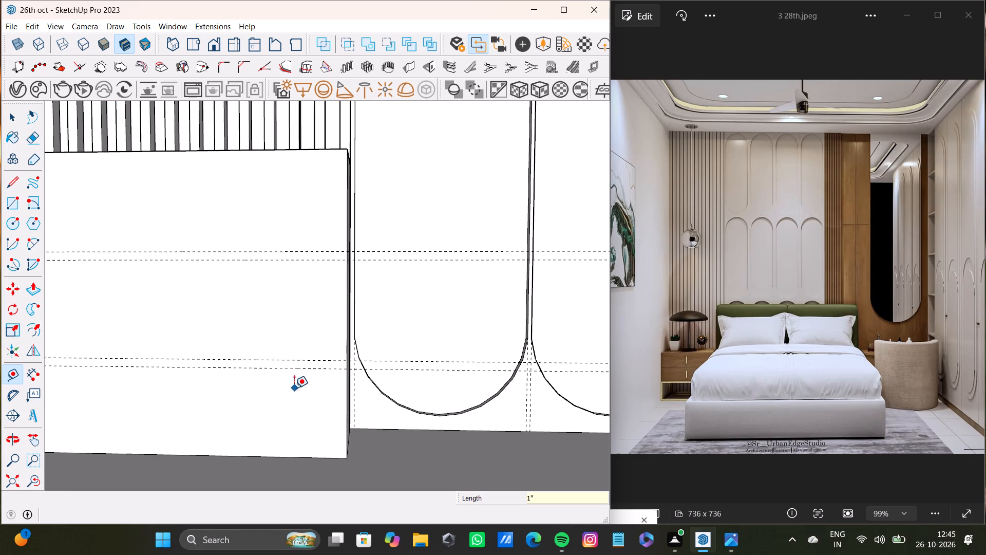
Draw a 3' 6 13/16" by 1' rectangle on the block's front, from its top corner down to the uppermost guide.
scroll(307, 304, down, 8)
shift+middle_drag(299, 302, 299, 341)
key(r)
scroll(124, 294, up, 2)
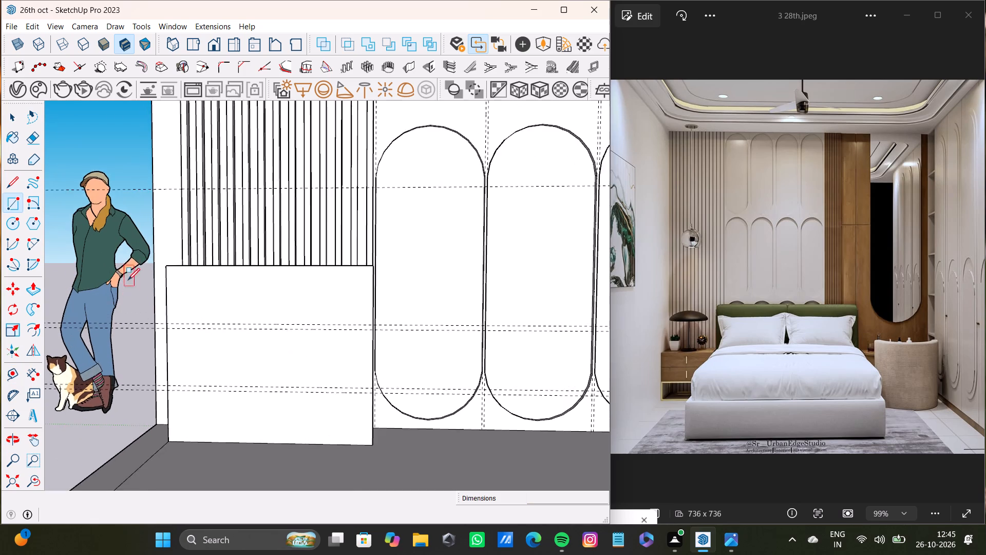
scroll(128, 280, up, 6)
click(177, 256)
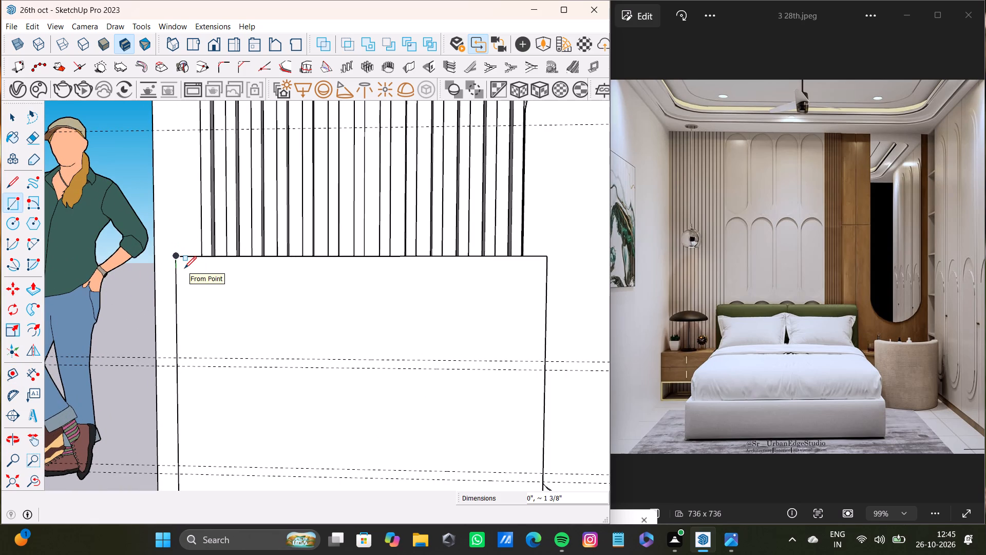
scroll(348, 305, down, 5)
shift+middle_drag(469, 315, 460, 328)
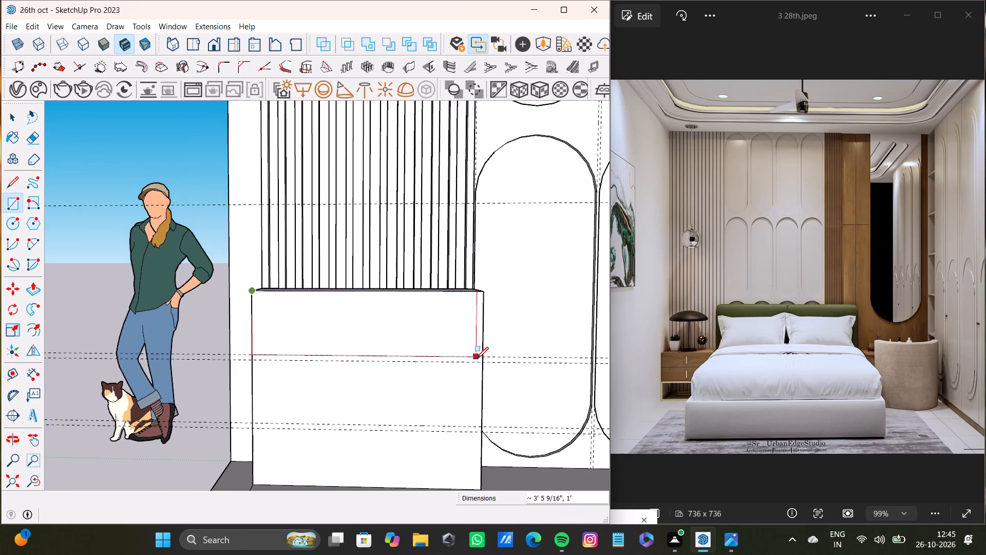
click(481, 359)
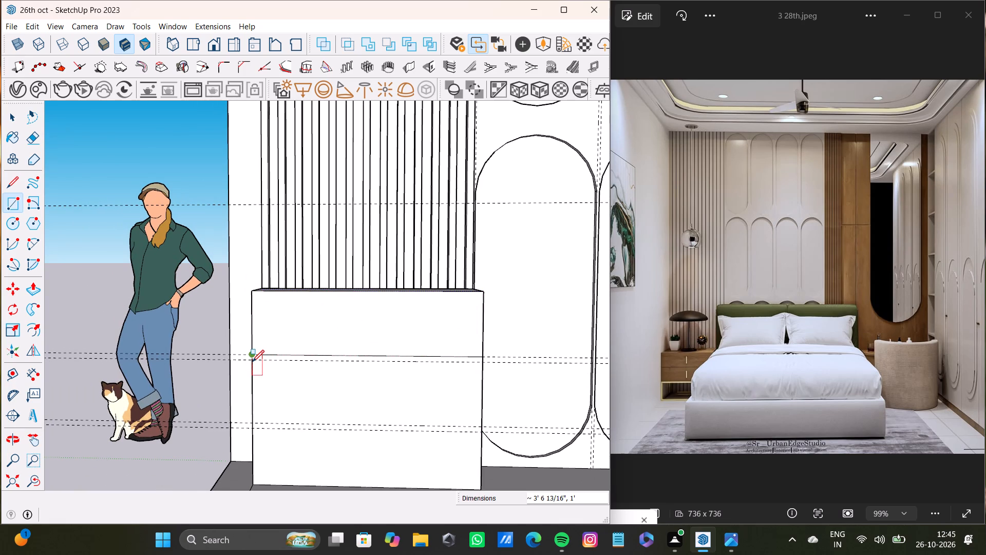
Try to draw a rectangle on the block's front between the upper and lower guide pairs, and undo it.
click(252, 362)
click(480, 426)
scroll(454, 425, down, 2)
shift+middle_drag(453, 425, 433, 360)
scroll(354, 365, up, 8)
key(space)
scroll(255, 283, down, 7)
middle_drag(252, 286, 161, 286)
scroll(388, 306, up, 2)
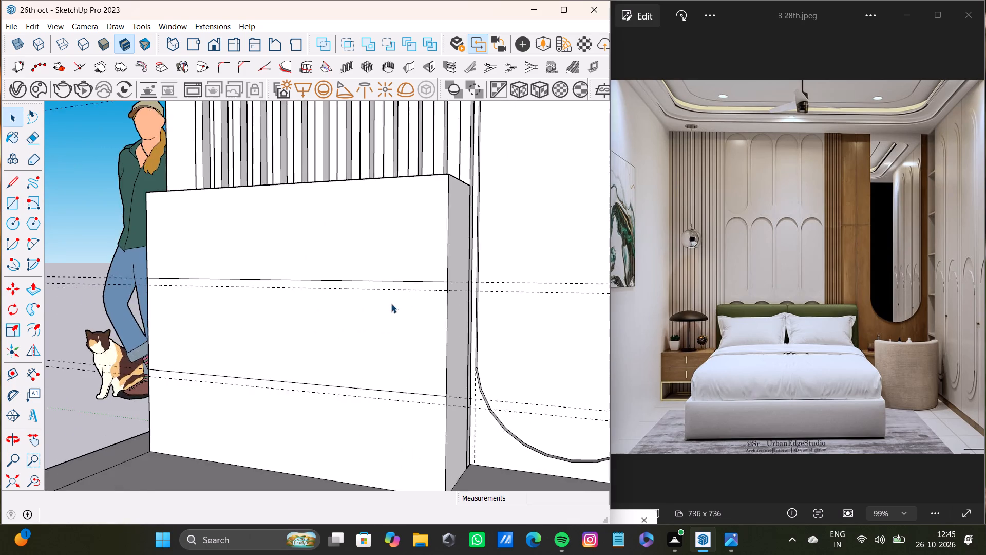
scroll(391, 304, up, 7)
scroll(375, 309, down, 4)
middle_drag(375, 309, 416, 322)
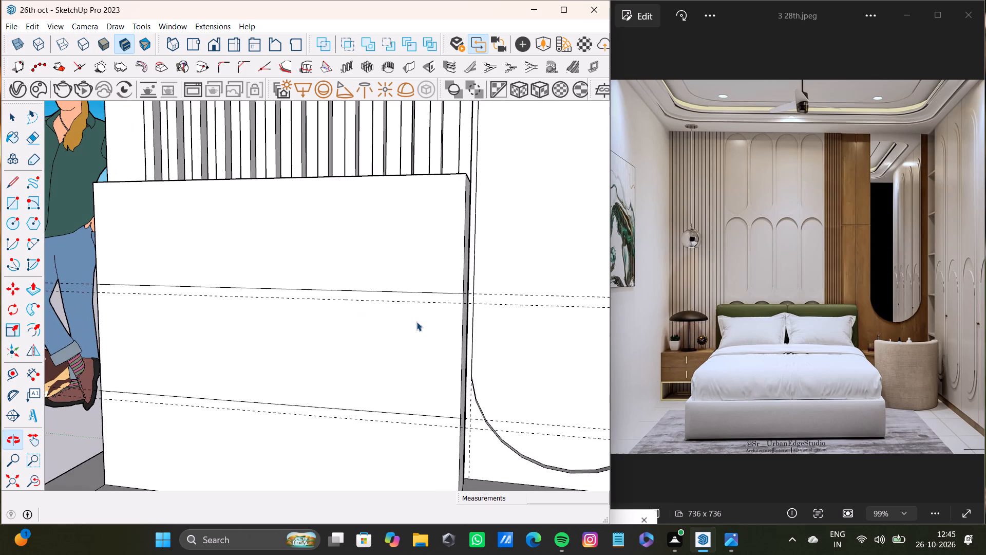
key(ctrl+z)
Draw a 1' by 3' 6 13/16" rectangle across the block's front between the upper and lower guide pairs.
key(r)
scroll(86, 351, up, 5)
click(104, 246)
scroll(212, 361, down, 6)
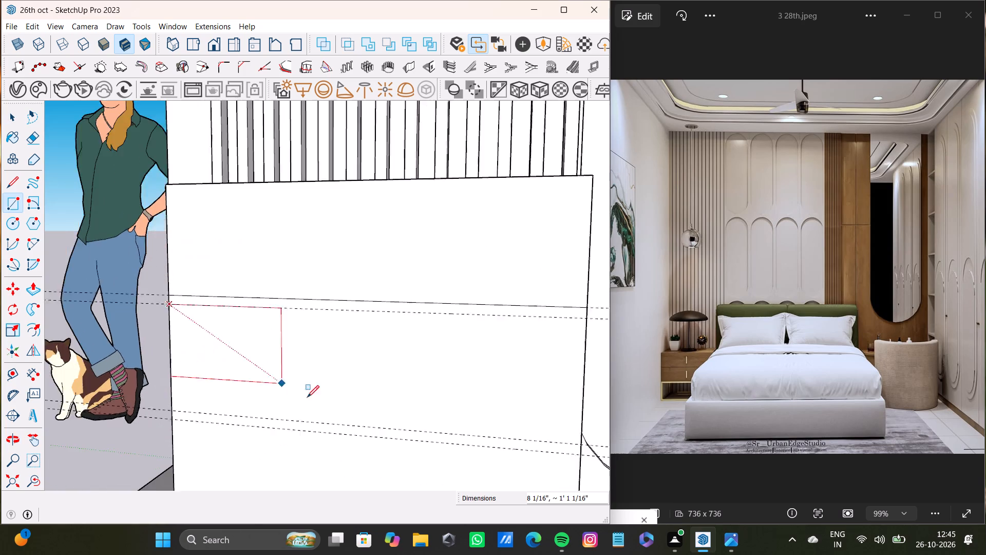
scroll(307, 397, down, 4)
shift+middle_drag(333, 400, 297, 393)
scroll(403, 413, up, 3)
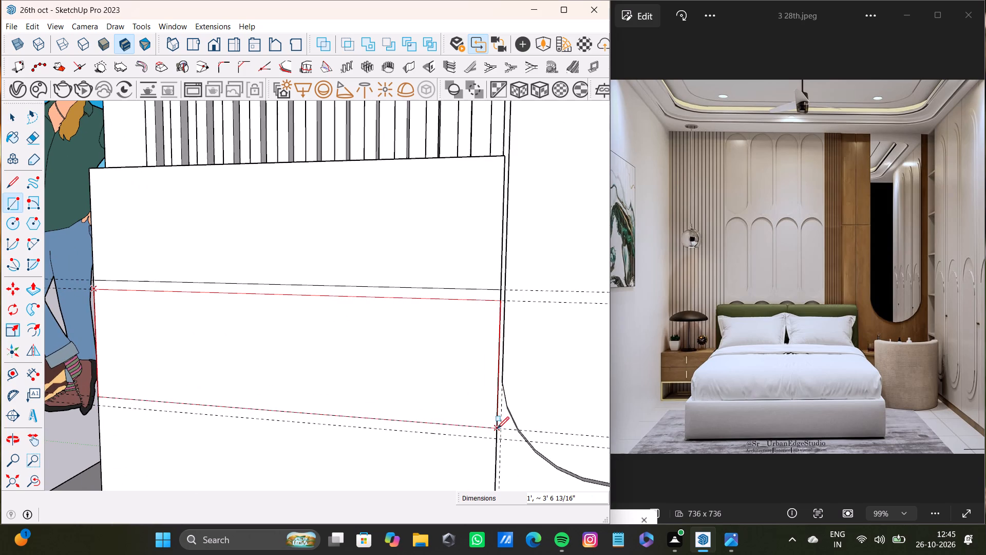
click(497, 429)
Draw a full-width rectangle on the block's front from the lowest guide down to the opposite bottom corner.
scroll(460, 408, down, 4)
middle_drag(462, 406, 455, 388)
scroll(428, 406, down, 9)
middle_drag(428, 406, 442, 406)
scroll(346, 451, up, 4)
key(r)
scroll(336, 412, up, 6)
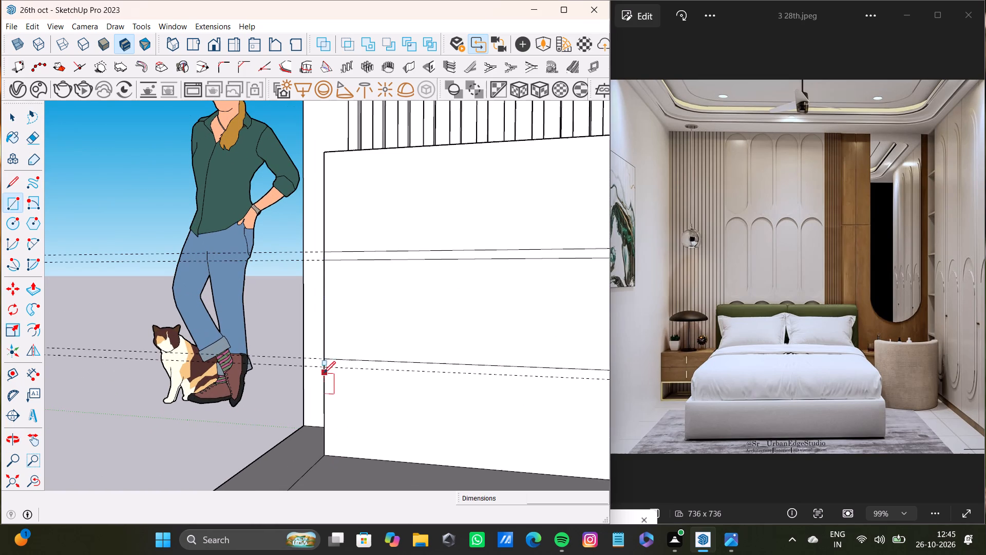
click(327, 368)
scroll(388, 415, down, 8)
middle_drag(437, 423, 305, 405)
scroll(361, 396, up, 3)
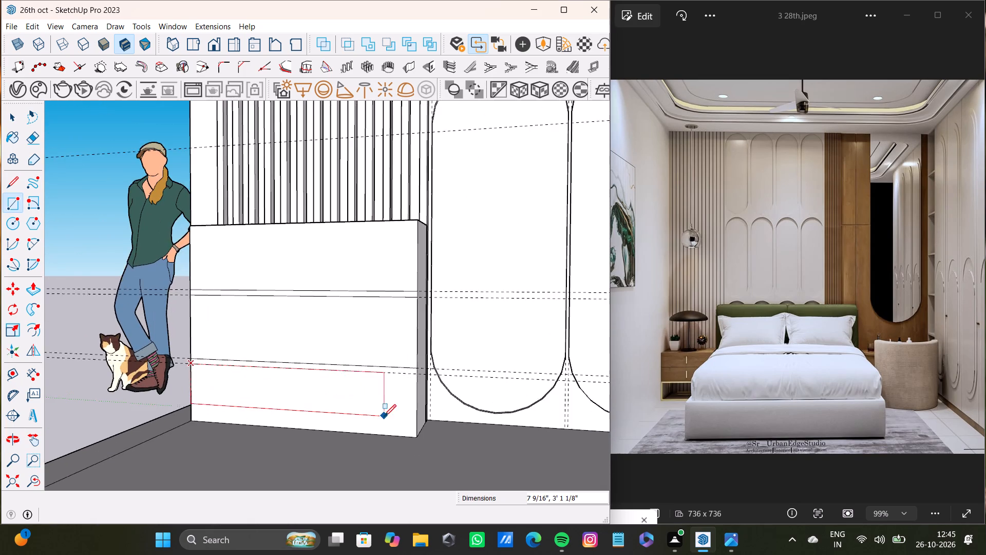
scroll(384, 416, up, 1)
click(420, 442)
Place vertical guides 1" in from both side edges of the block's front face.
scroll(392, 428, down, 4)
middle_drag(392, 428, 323, 428)
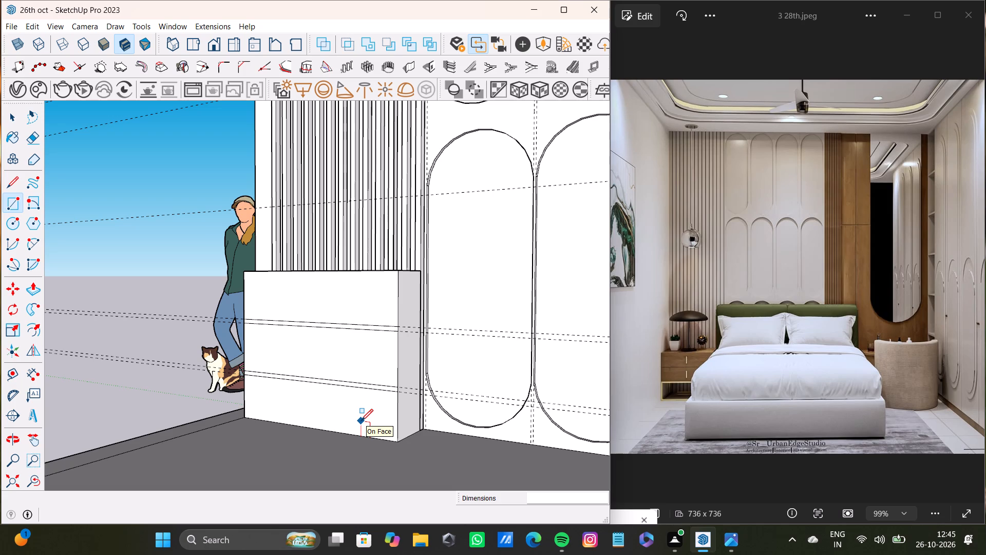
key(t)
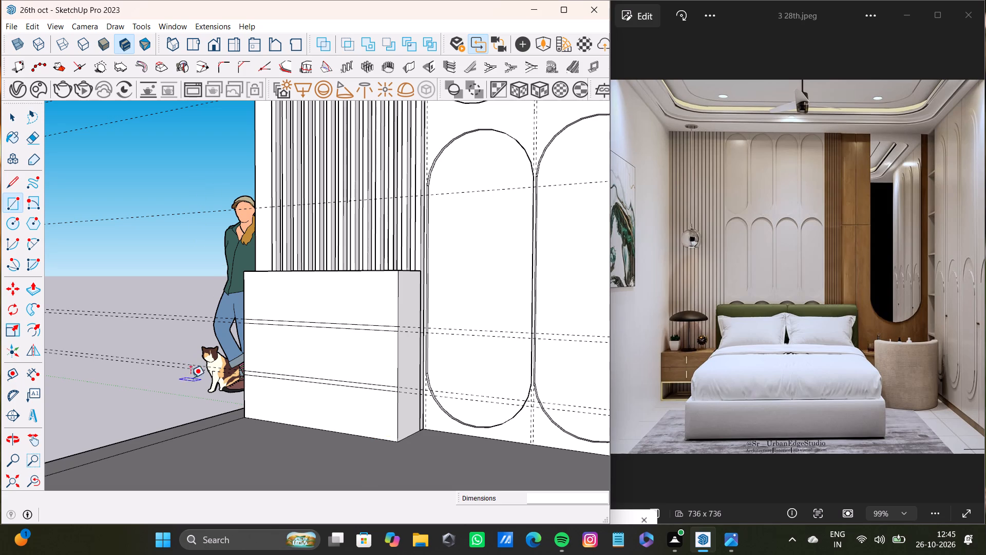
scroll(268, 381, up, 7)
middle_drag(259, 397, 313, 394)
scroll(230, 409, up, 6)
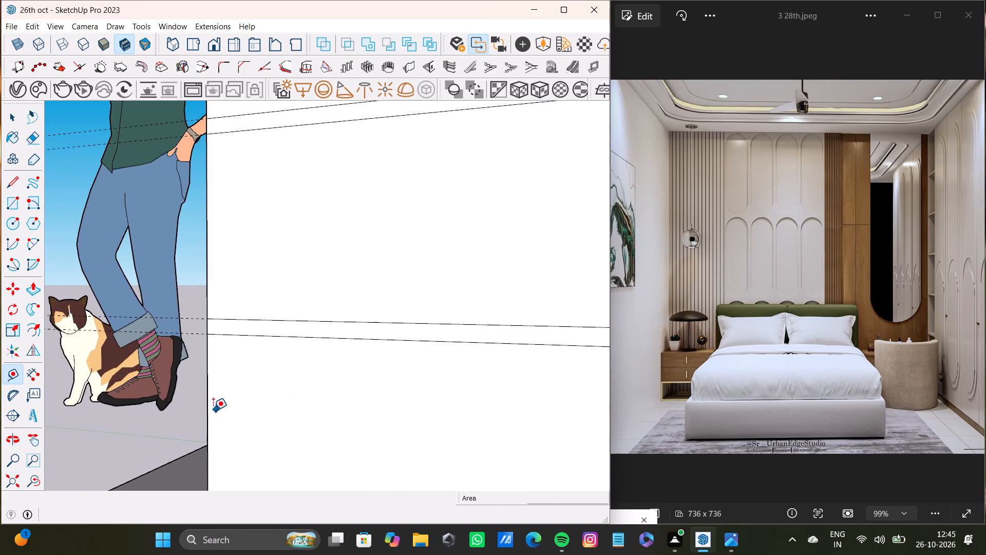
scroll(229, 403, down, 8)
middle_drag(230, 402, 272, 405)
scroll(210, 405, up, 3)
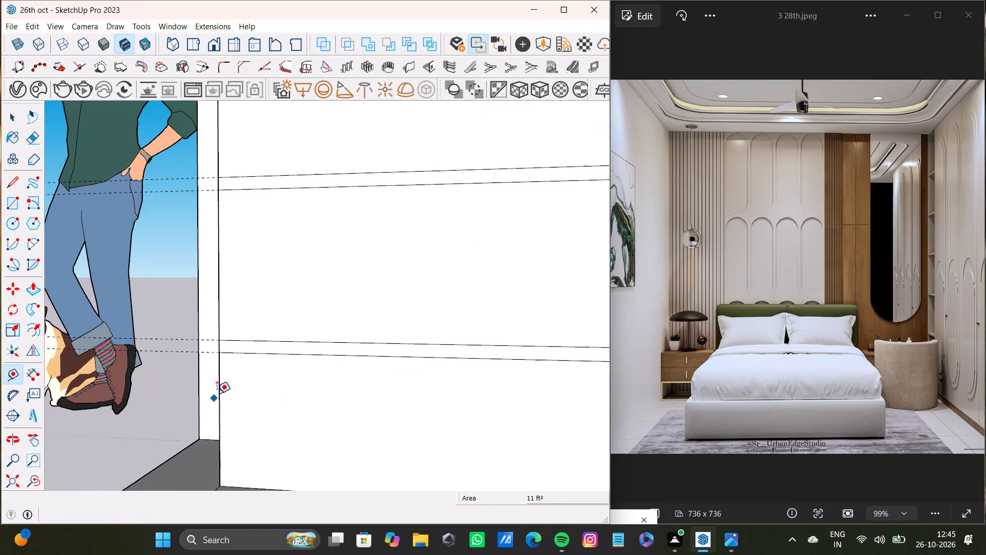
scroll(217, 394, up, 4)
scroll(219, 391, down, 6)
middle_drag(218, 392, 210, 357)
scroll(226, 378, up, 3)
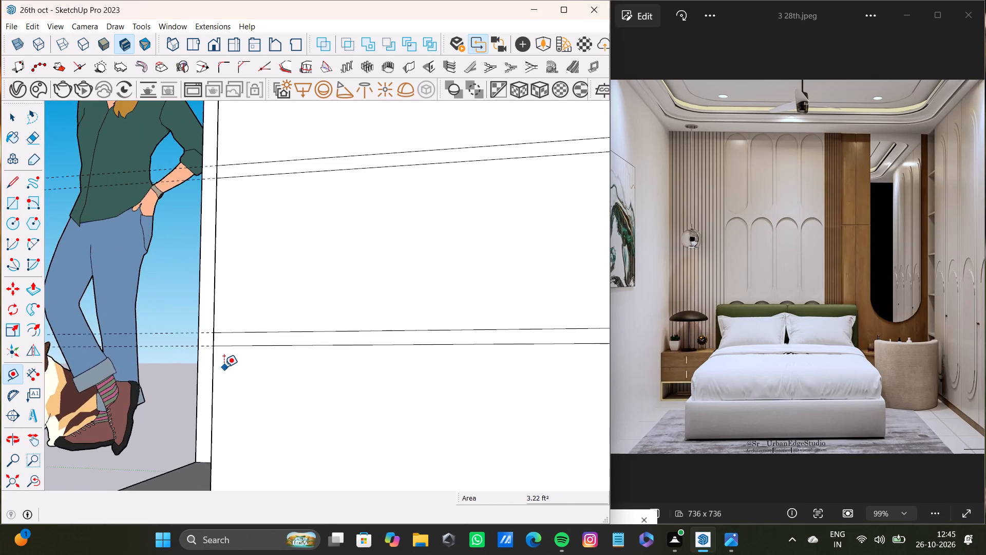
scroll(223, 366, down, 9)
scroll(217, 388, up, 8)
click(221, 399)
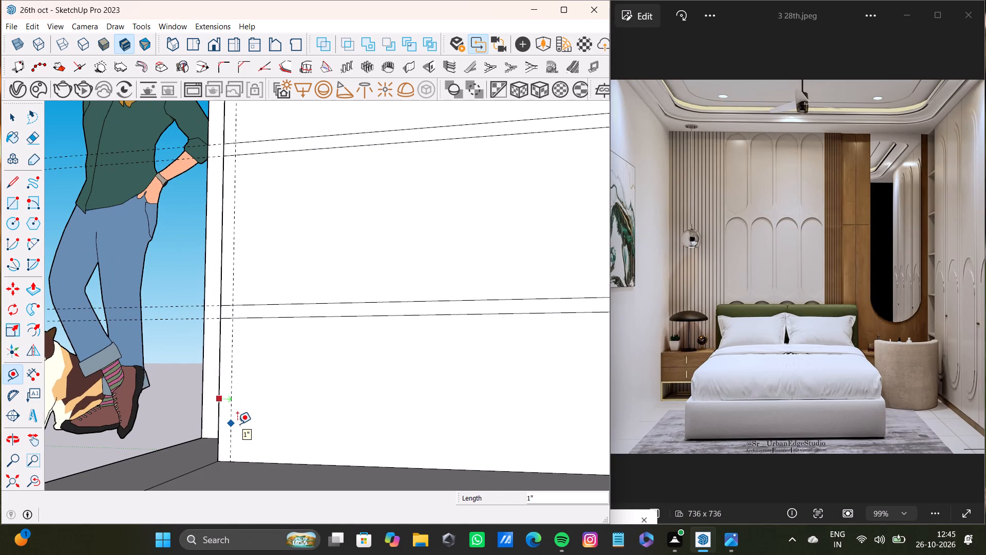
click(237, 424)
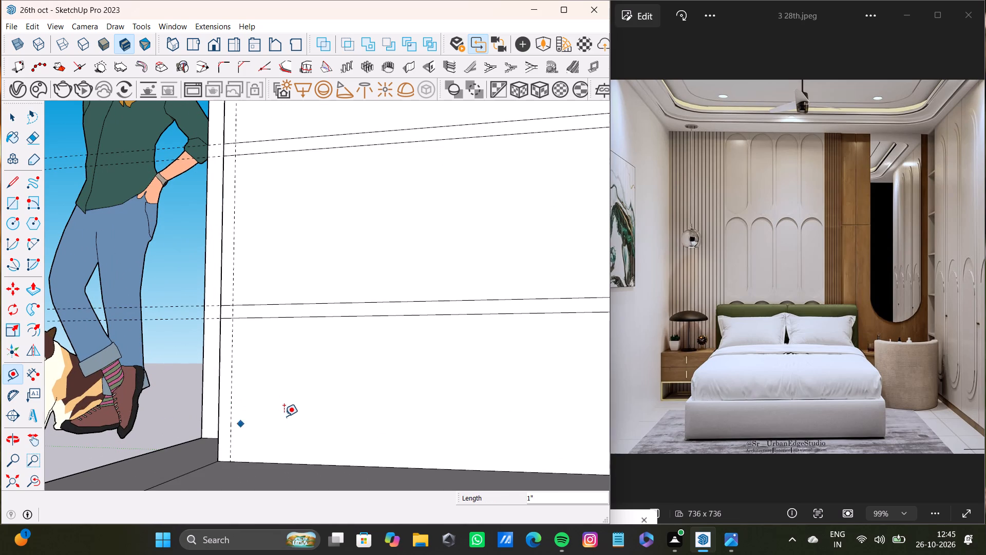
scroll(294, 414, down, 9)
scroll(471, 410, up, 6)
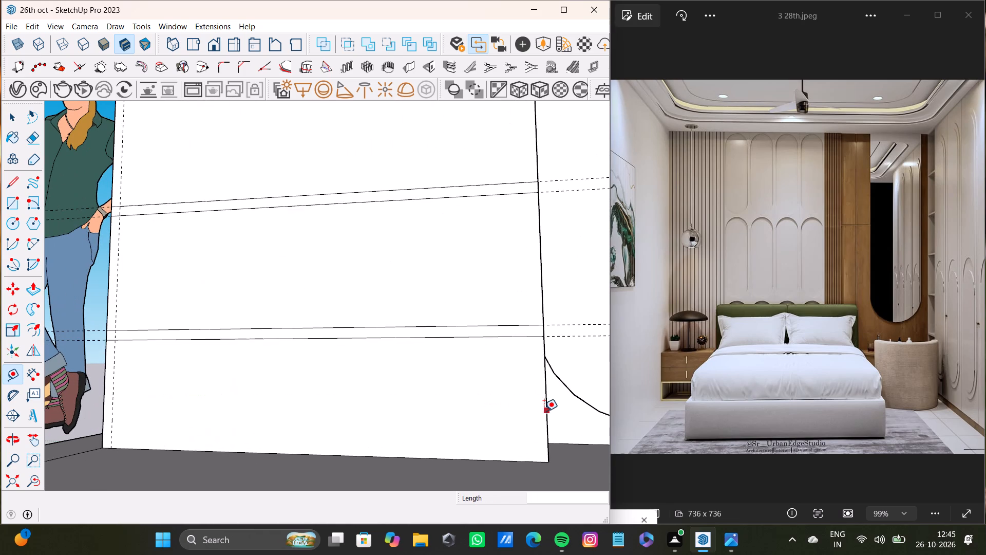
click(544, 413)
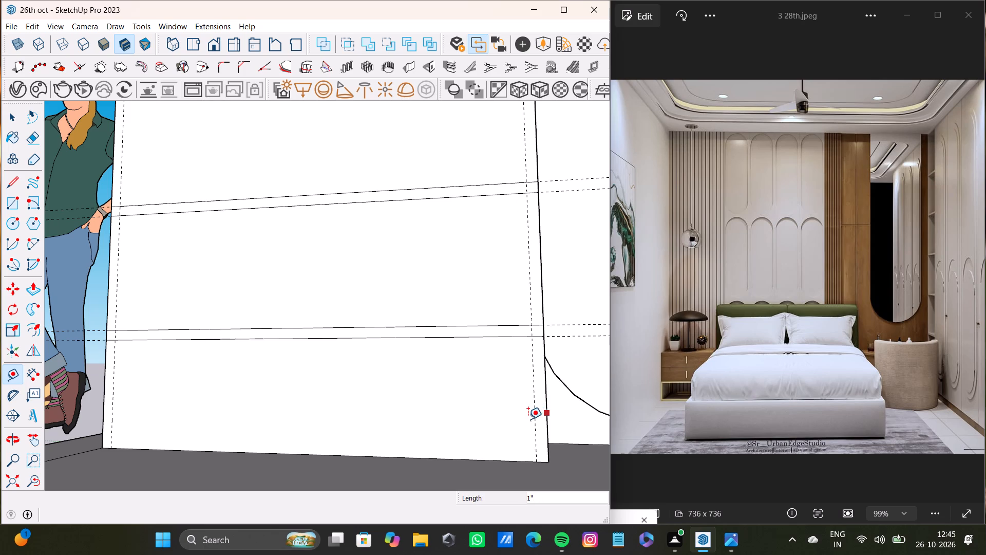
click(528, 420)
Add horizontal guides 1" above the front's bottom edge and just below the lower divider strip.
click(481, 461)
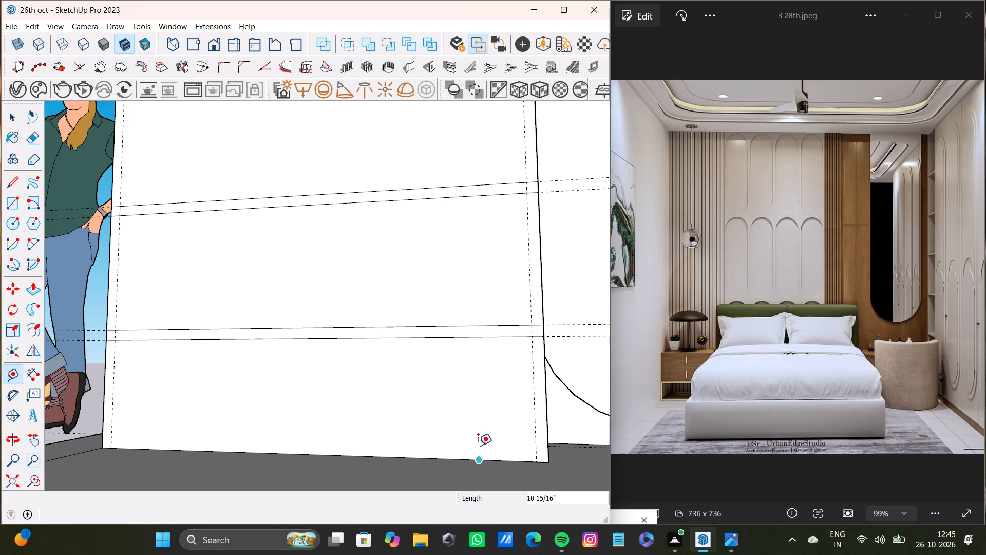
click(461, 450)
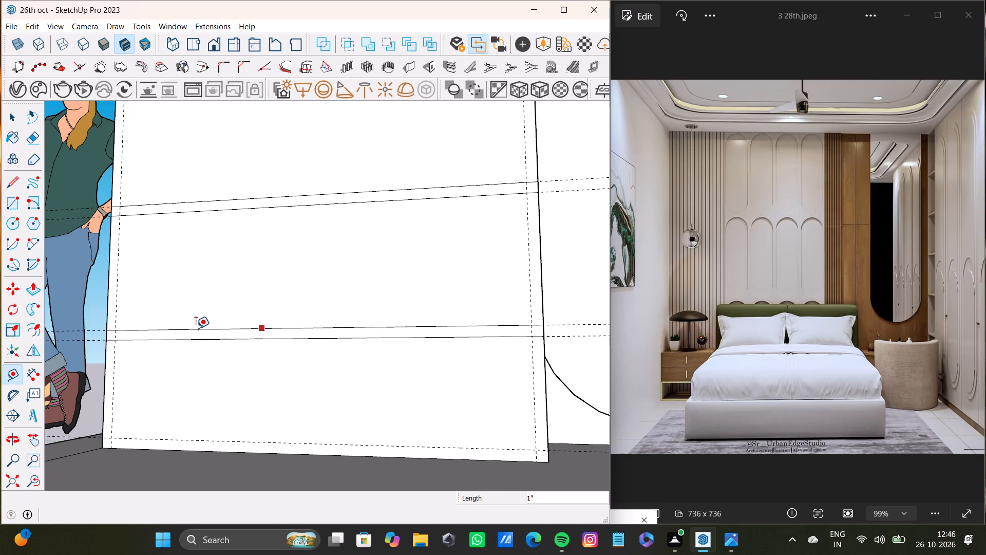
click(201, 339)
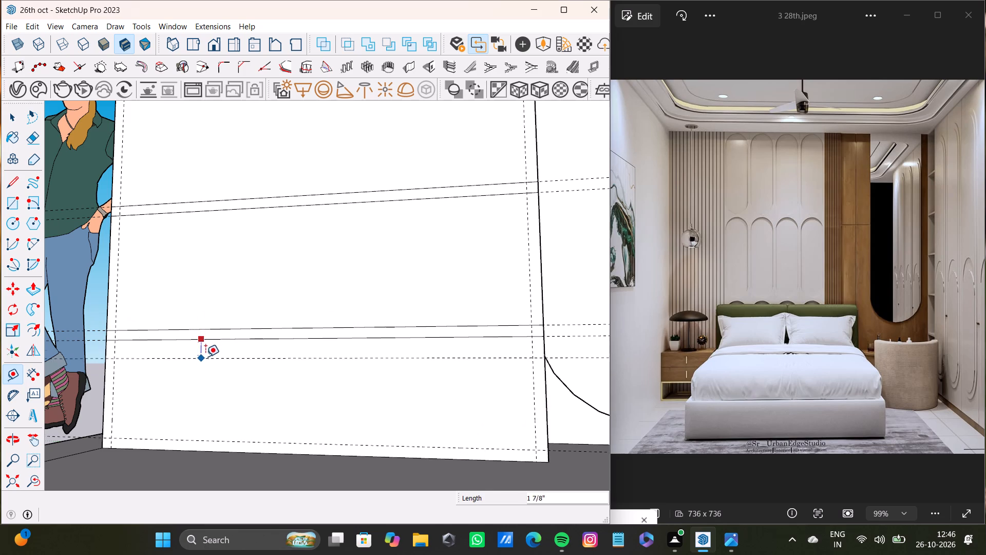
click(208, 355)
Push/Pull the upper 1" strip between the drawer fronts 4" into the block to form a groove.
scroll(233, 295, down, 13)
shift+middle_drag(230, 308, 232, 312)
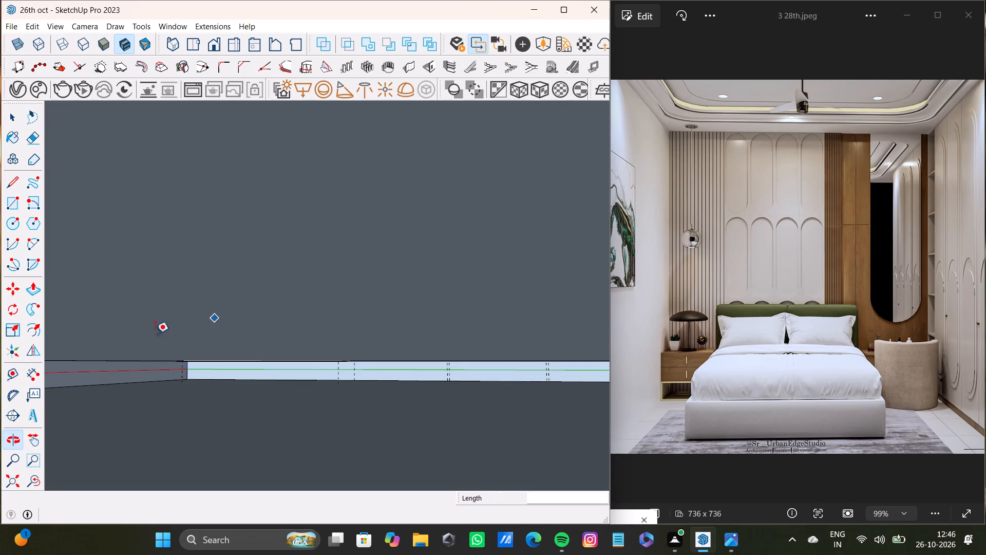
click(28, 476)
click(22, 477)
scroll(251, 319, up, 6)
scroll(196, 429, down, 3)
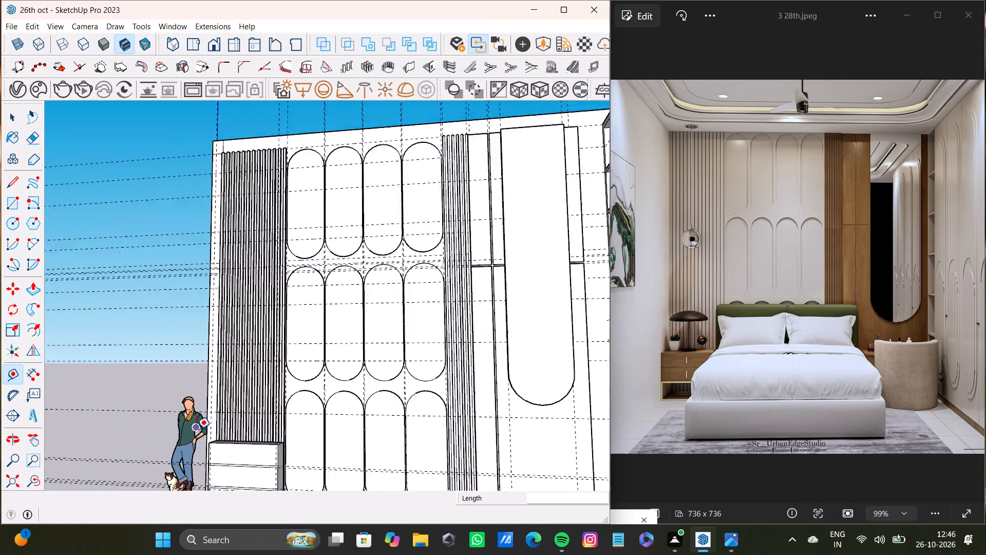
shift+middle_drag(216, 439, 226, 387)
scroll(243, 386, up, 11)
scroll(266, 403, down, 2)
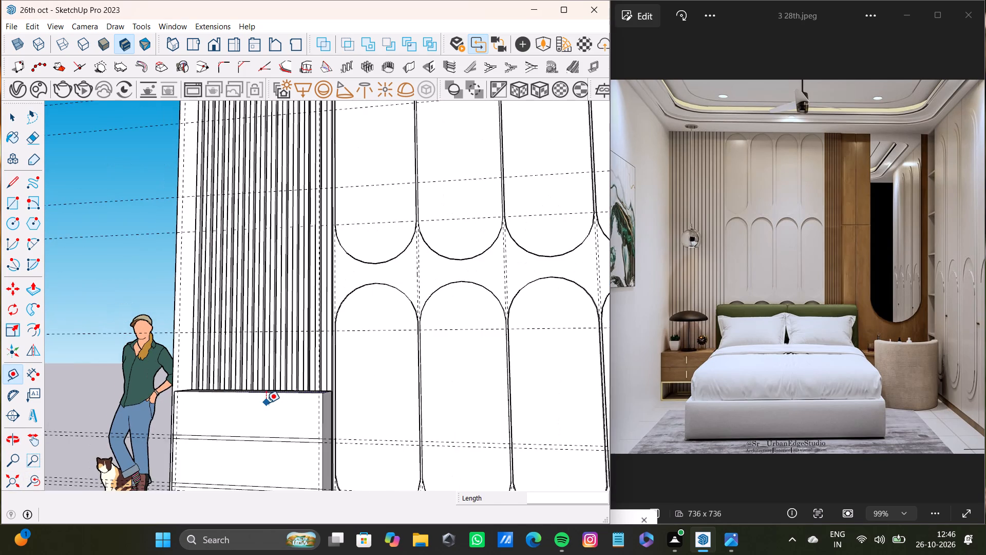
scroll(241, 414, up, 4)
key(space)
scroll(248, 406, down, 6)
shift+middle_drag(248, 415, 245, 358)
scroll(261, 391, up, 11)
key(space)
click(316, 367)
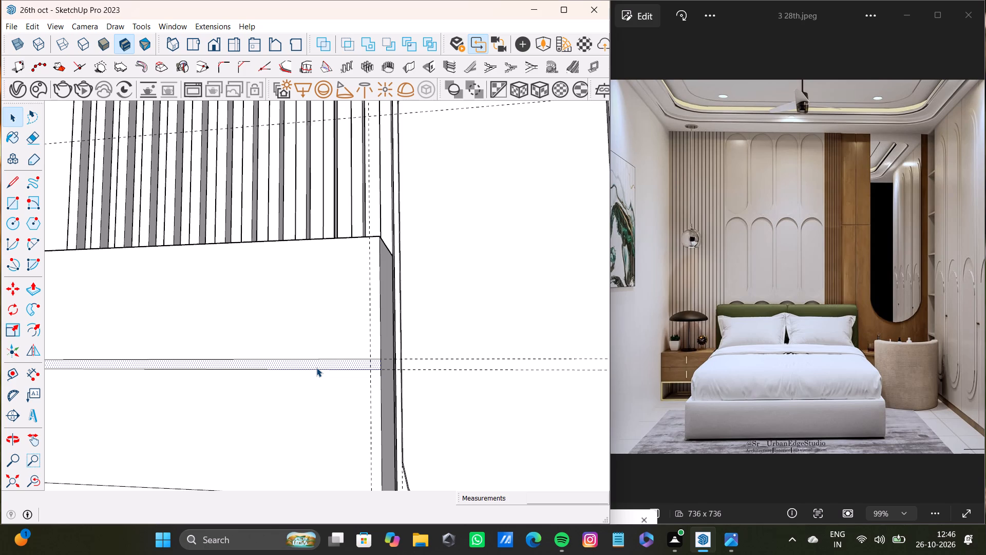
key(p)
scroll(338, 354, up, 3)
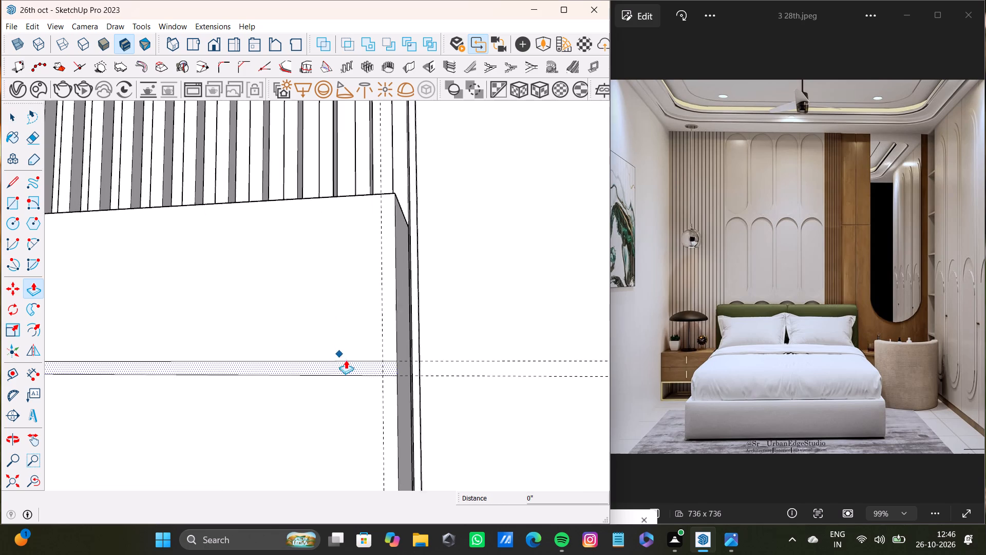
scroll(346, 360, up, 4)
drag(376, 370, 387, 375)
Push/Pull the lower 1" strip on the block's front inward about 1 3/4" to form a second groove.
scroll(387, 375, down, 14)
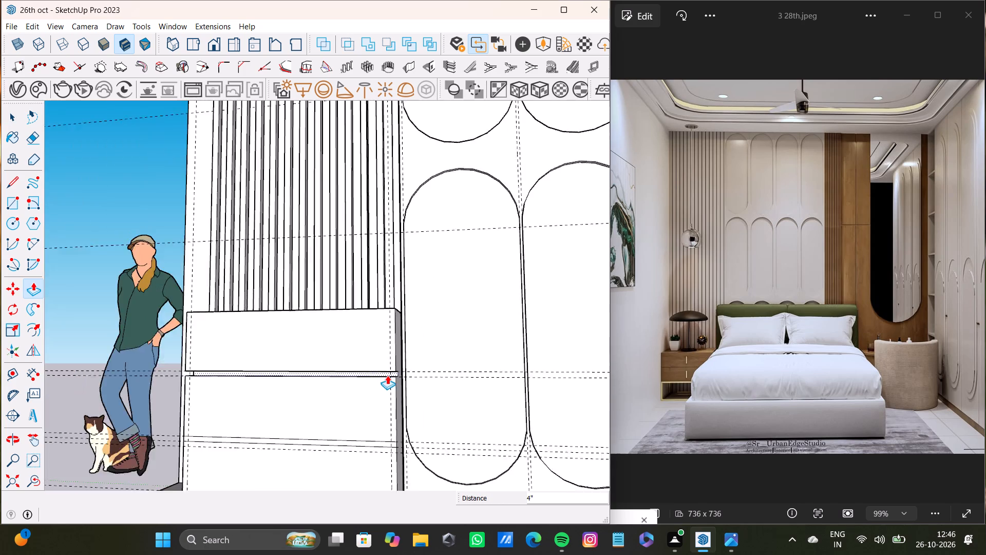
scroll(387, 375, down, 1)
middle_drag(385, 380, 330, 422)
scroll(330, 421, down, 1)
scroll(389, 430, up, 7)
key(space)
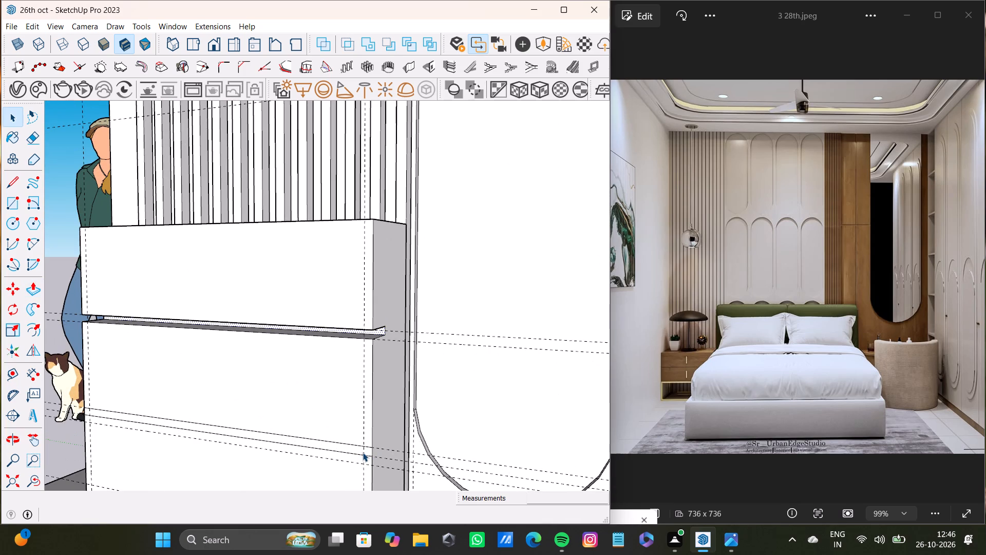
click(363, 452)
click(357, 452)
key(p)
drag(359, 449, 371, 448)
scroll(321, 434, up, 7)
middle_drag(366, 428, 335, 357)
scroll(356, 394, up, 3)
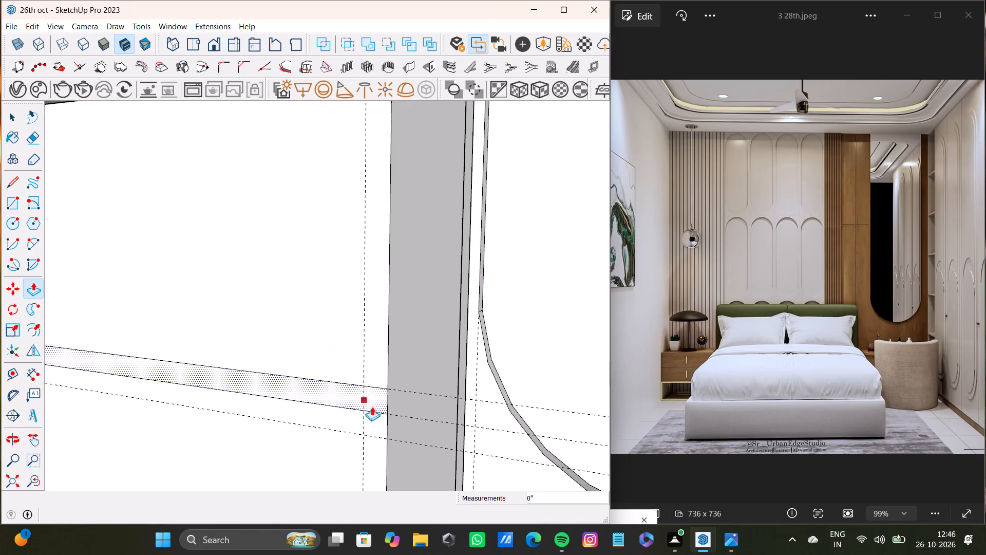
drag(381, 404, 410, 402)
Push/Pull the lower groove's upper inner face down 1/2" to narrow the groove.
scroll(398, 391, down, 5)
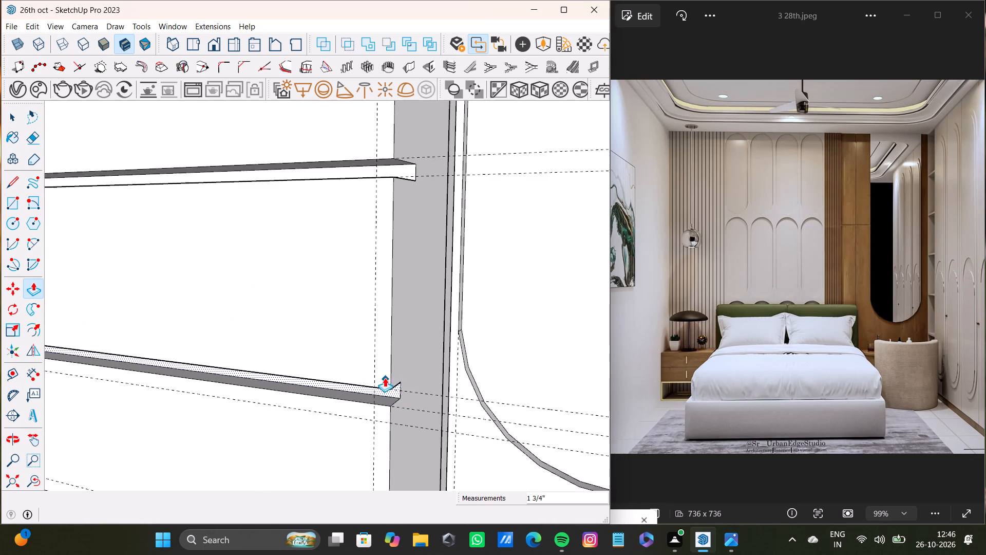
scroll(385, 378, down, 3)
shift+middle_drag(381, 373, 382, 394)
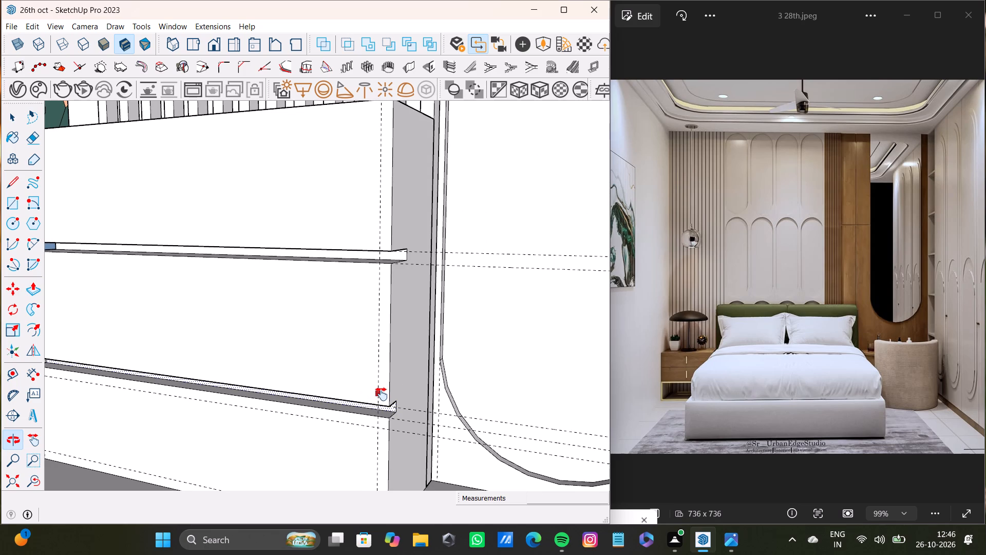
shift+middle_drag(382, 394, 343, 314)
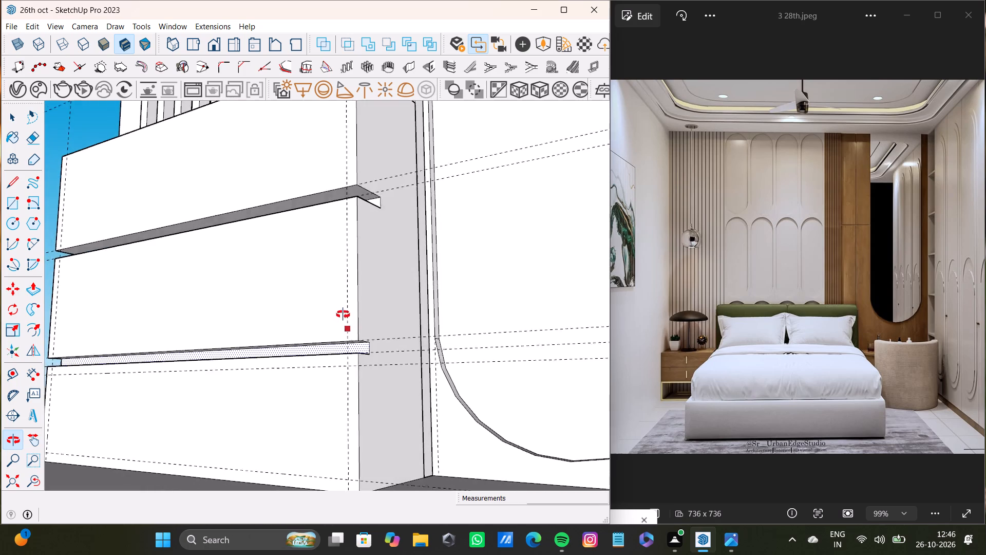
shift+middle_drag(343, 314, 343, 313)
scroll(338, 321, up, 7)
middle_drag(374, 346, 384, 335)
scroll(369, 343, up, 7)
key(space)
click(352, 345)
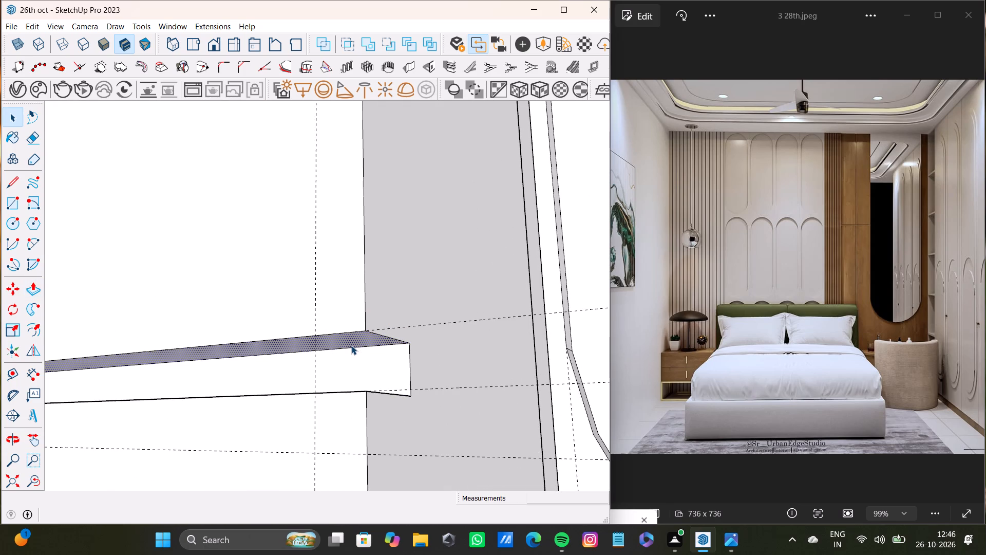
key(p)
drag(352, 345, 350, 370)
scroll(345, 364, down, 6)
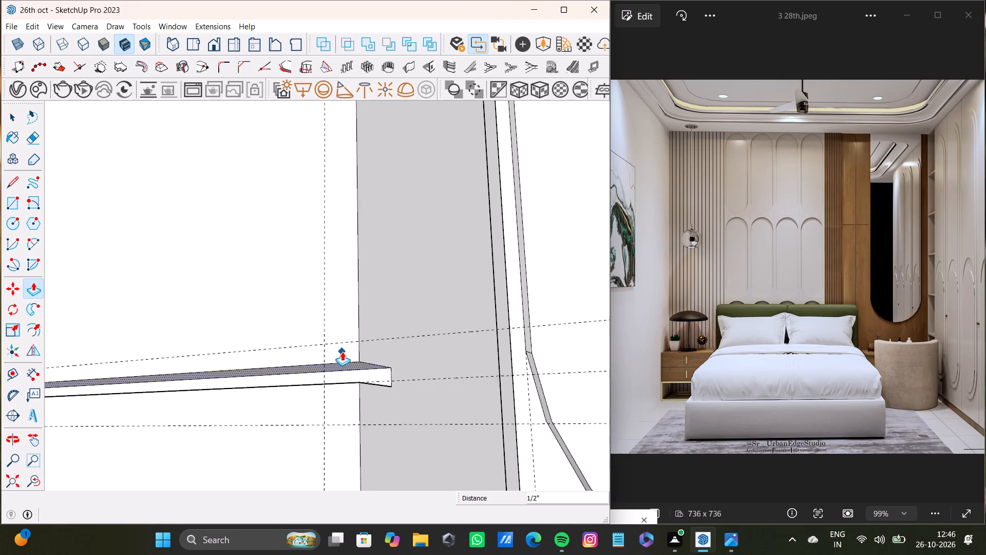
Push/Pull the upper groove's upper inner face down about 9/16" to narrow the groove between the drawer fronts.
scroll(342, 351, down, 8)
shift+middle_drag(339, 345, 348, 390)
scroll(338, 279, up, 7)
key(space)
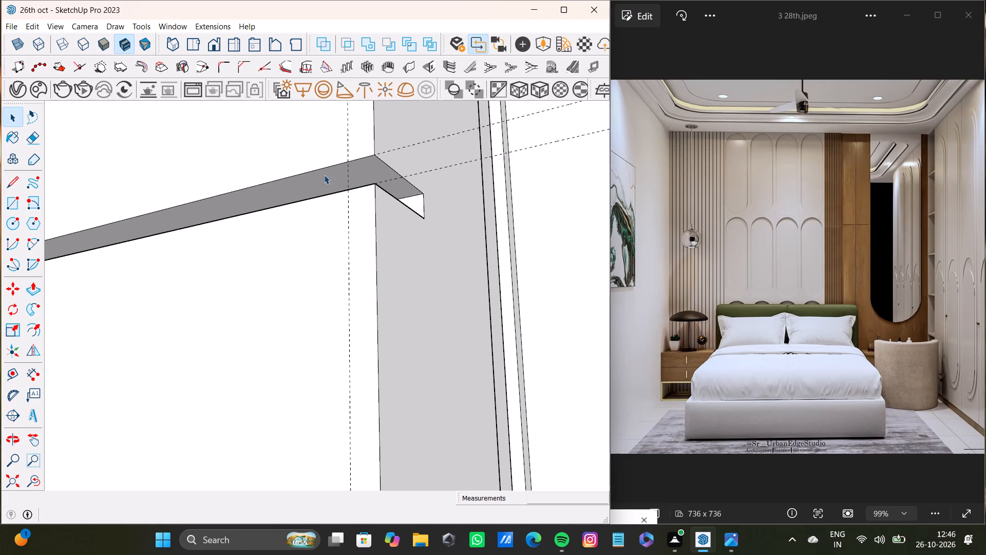
click(329, 183)
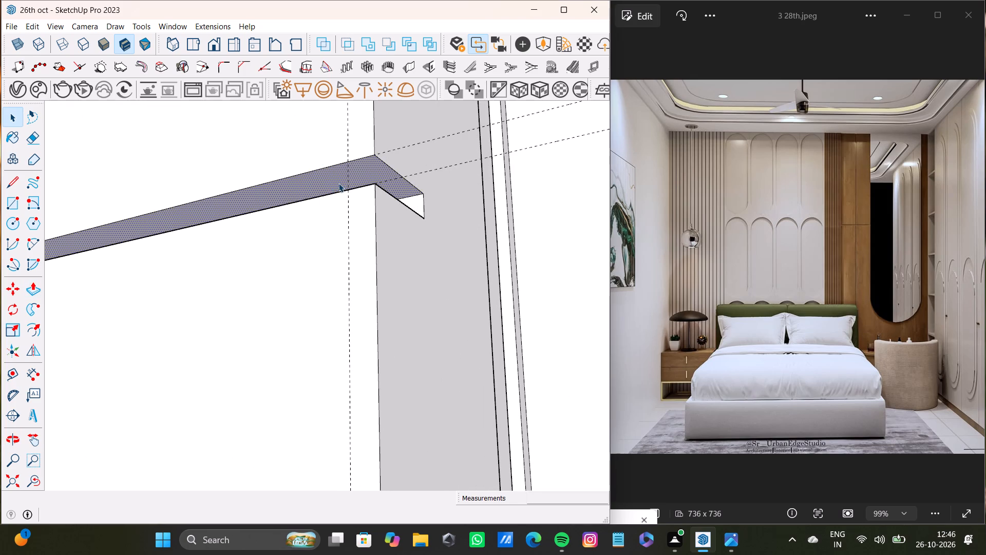
key(p)
drag(350, 175, 351, 186)
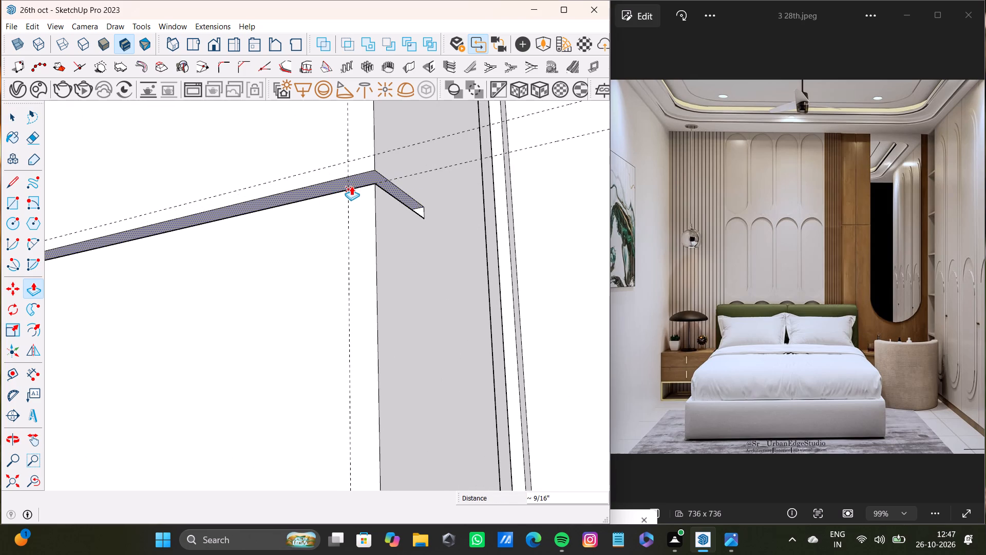
scroll(351, 186, down, 16)
Draw a rectangle about 3' 4 13/16" by 8 13/16" between the guides on the block's lowest front section.
click(34, 484)
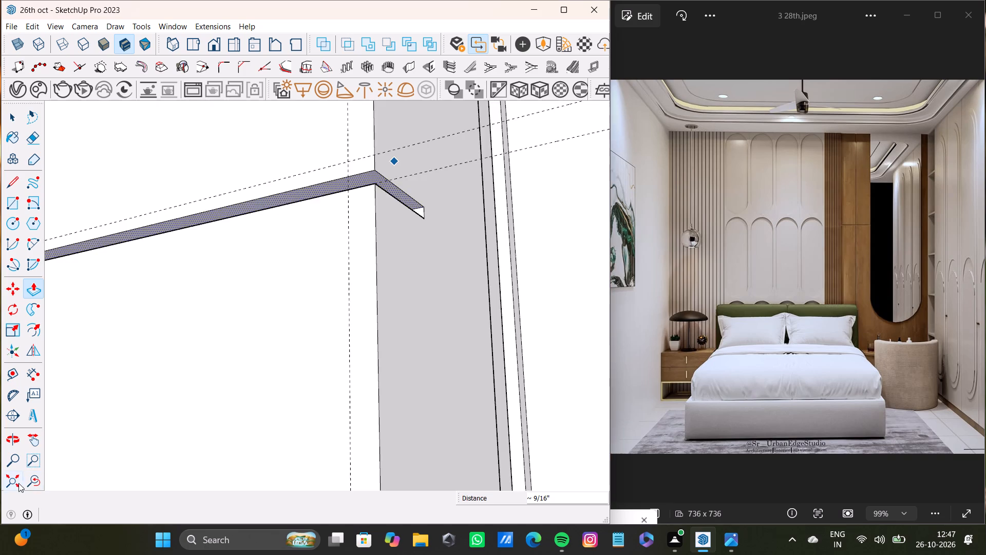
click(18, 483)
middle_drag(133, 419, 304, 441)
scroll(197, 369, up, 8)
scroll(197, 402, down, 4)
shift+middle_drag(258, 434, 245, 423)
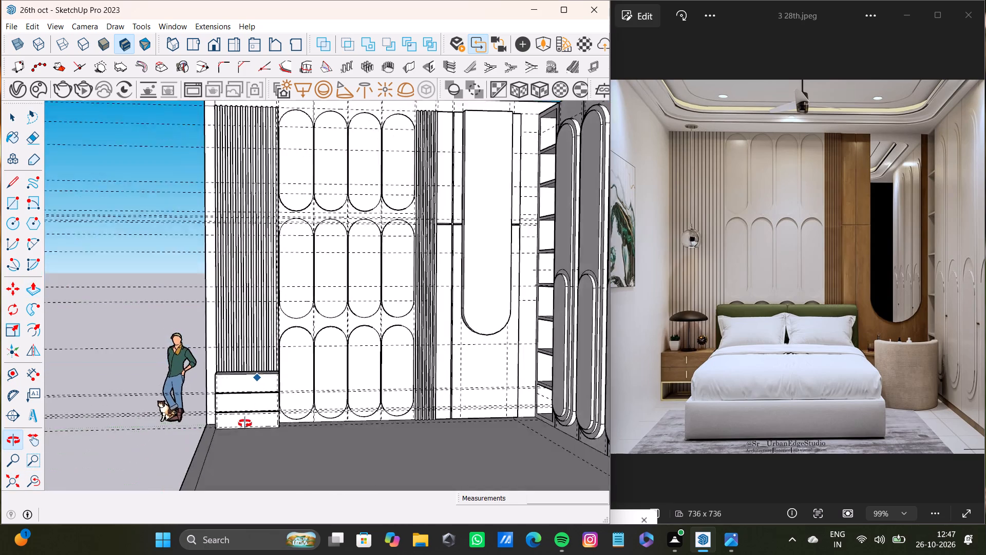
shift+middle_drag(245, 423, 242, 423)
scroll(232, 408, up, 13)
key(r)
scroll(141, 416, up, 2)
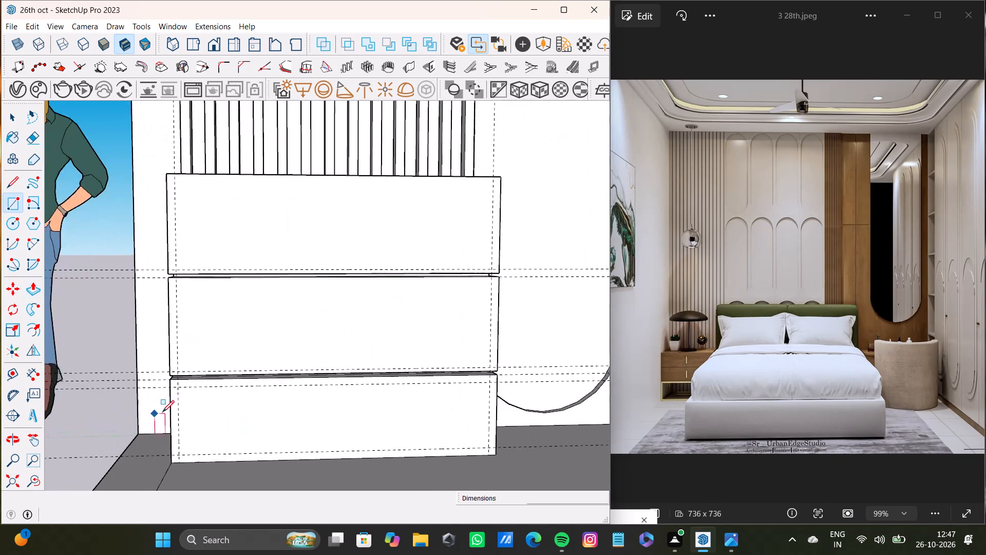
scroll(162, 412, up, 3)
click(176, 383)
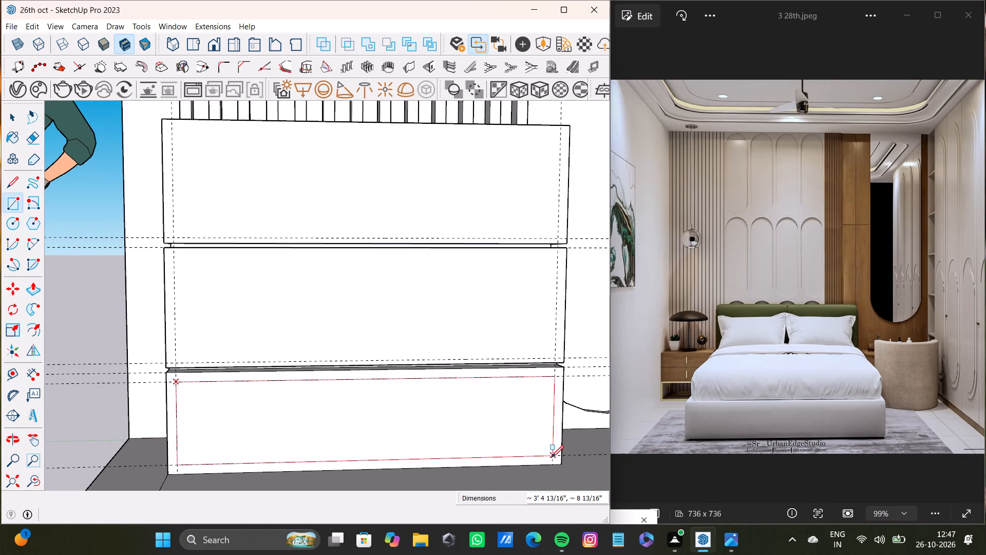
click(552, 457)
Push/Pull the rectangle 8 3/4" into the block, and a further 2 13/16", to hollow out the open lower section.
scroll(298, 388, down, 4)
middle_drag(412, 419, 367, 423)
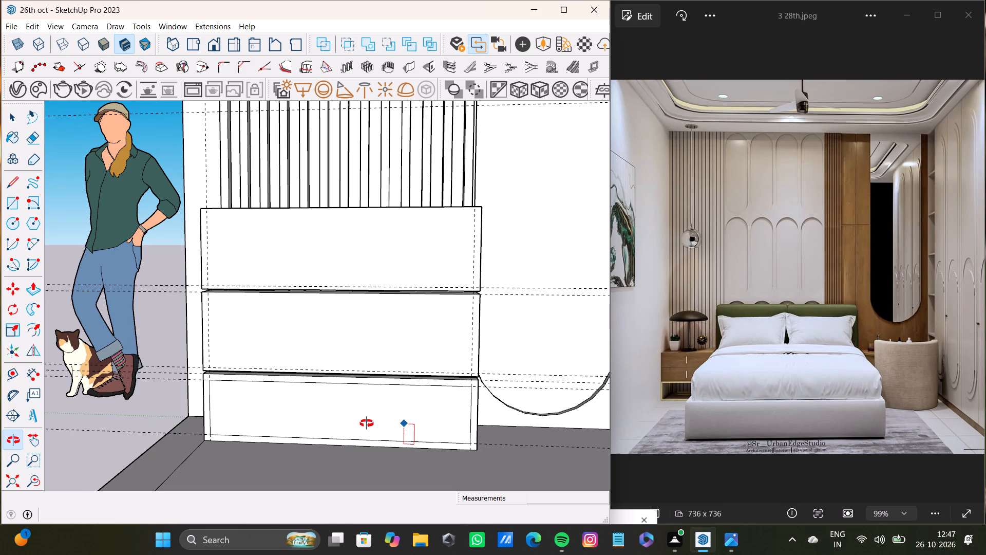
middle_drag(367, 423, 313, 432)
key(space)
click(381, 424)
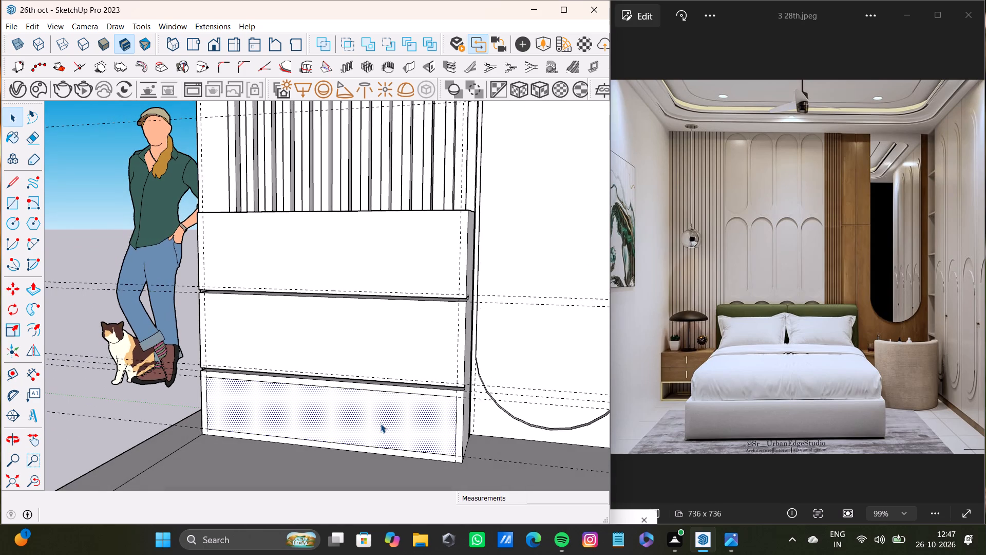
key(p)
drag(381, 423, 374, 417)
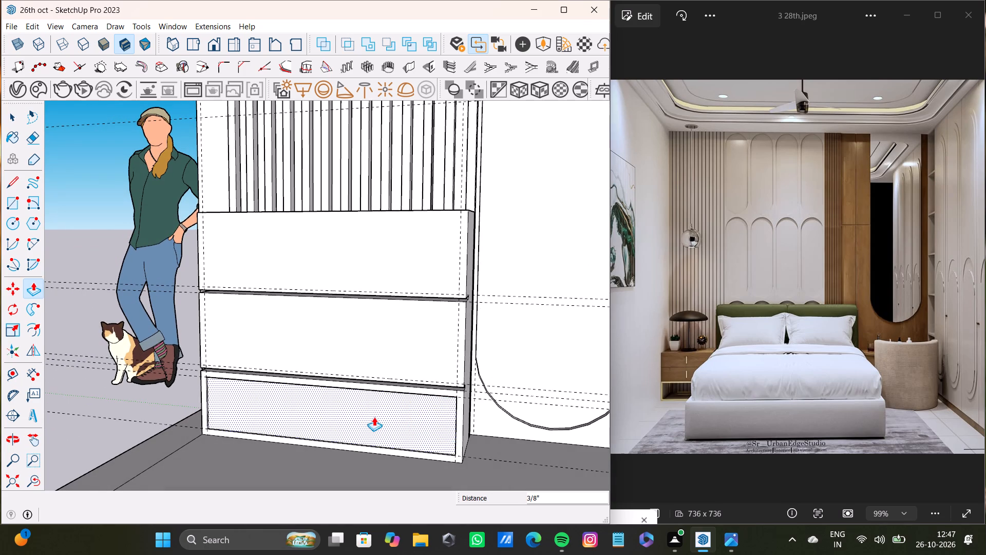
drag(374, 417, 400, 414)
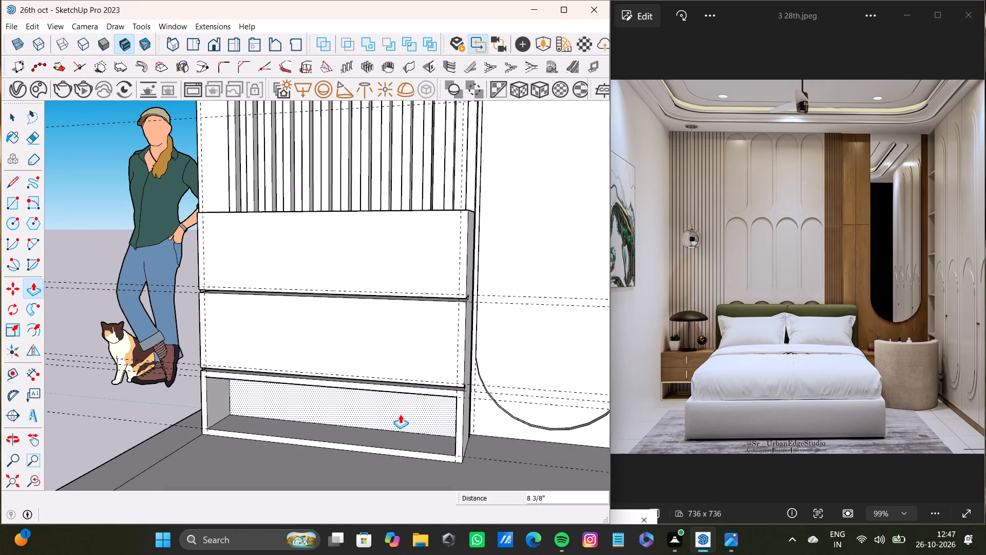
drag(400, 414, 402, 414)
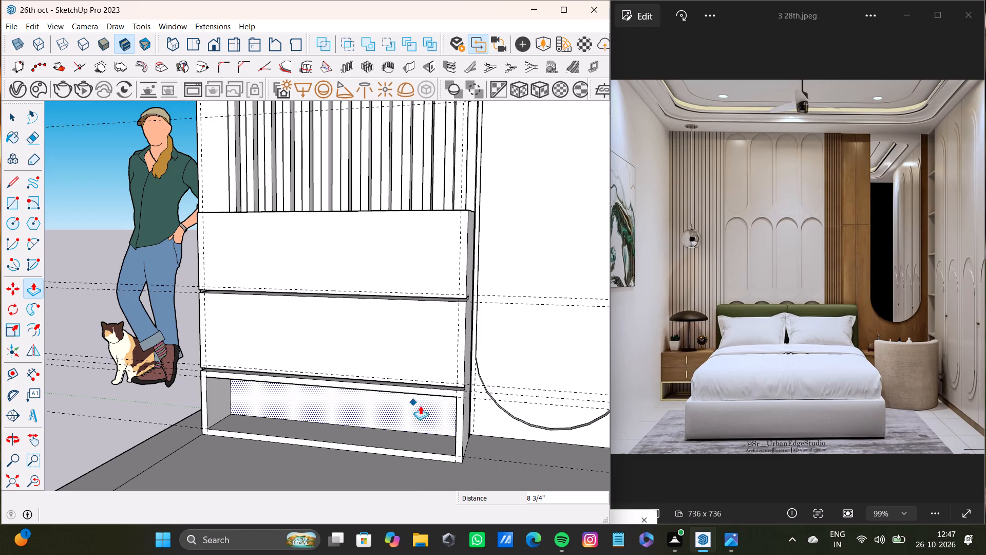
scroll(438, 420, up, 4)
scroll(421, 425, down, 9)
middle_drag(411, 431, 449, 425)
scroll(373, 424, up, 6)
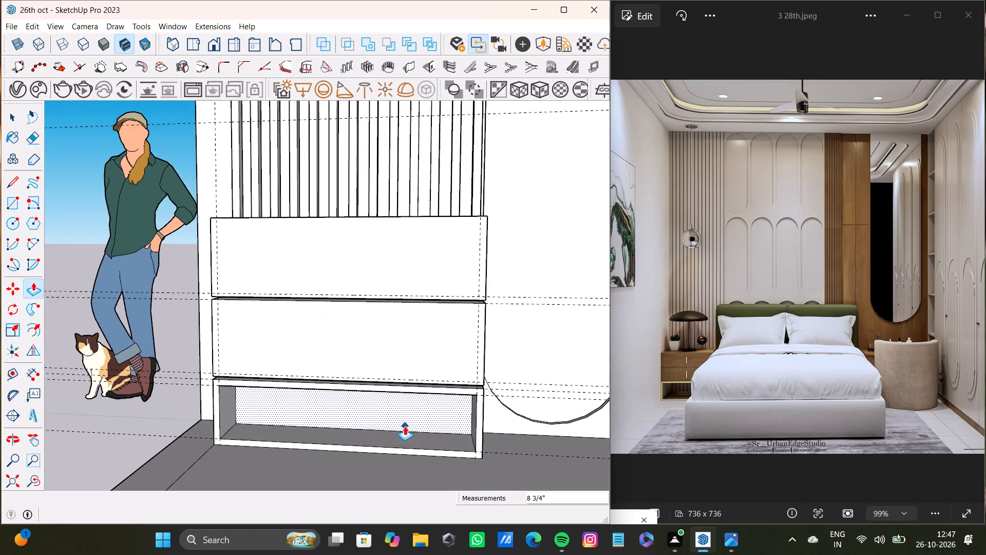
scroll(405, 426, up, 1)
drag(410, 419, 415, 409)
scroll(427, 423, down, 7)
scroll(400, 435, up, 8)
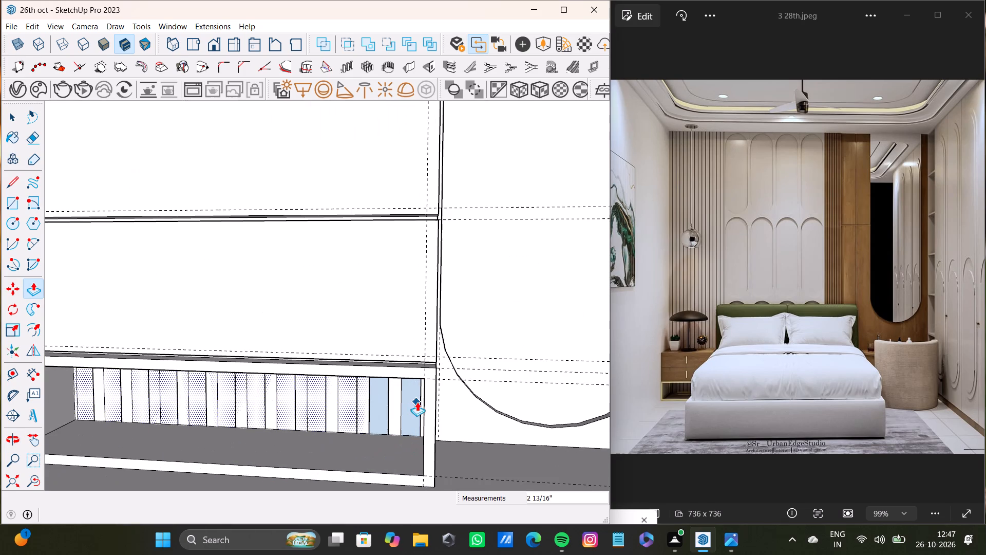
Delete the leftover back faces of the lower opening to expose the fluted slats behind it.
key(space)
click(365, 414)
click(363, 416)
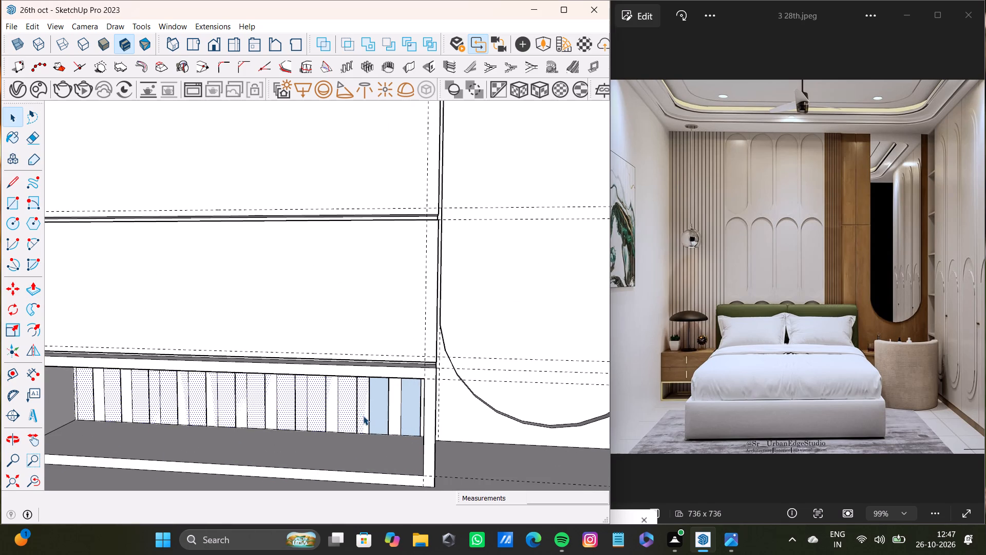
key(Delete)
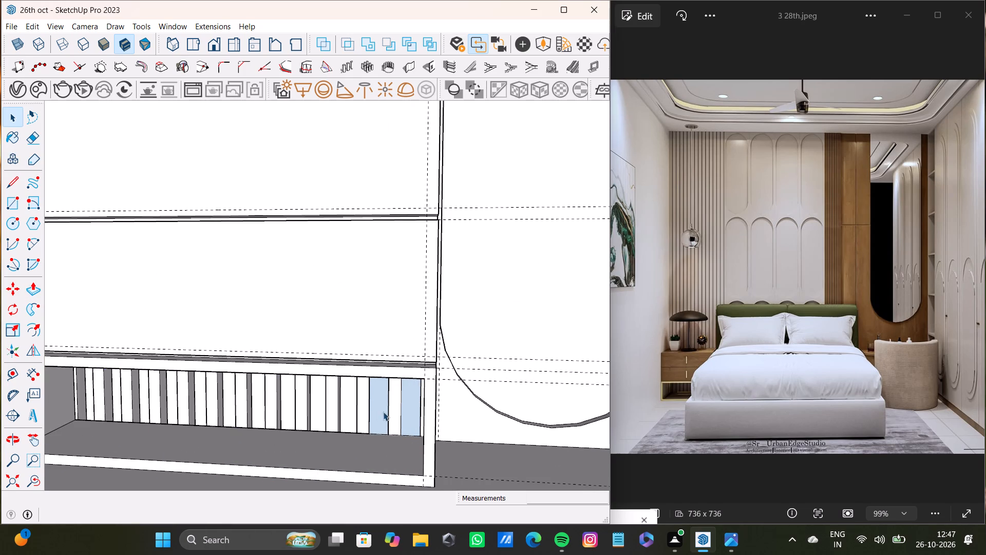
click(383, 414)
key(Delete)
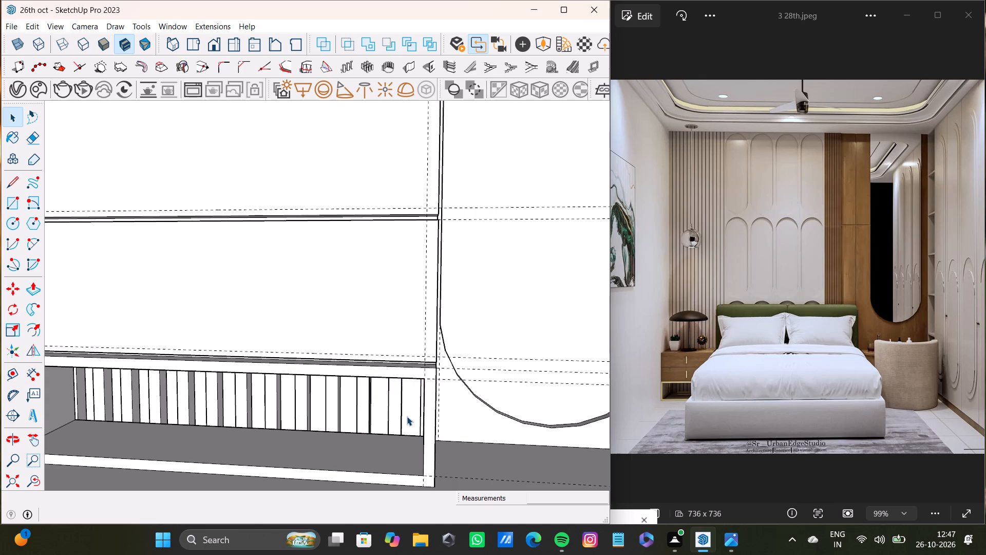
Examine the bedside unit in the reference image and compare it with the modelled unit.
scroll(416, 420, down, 11)
scroll(351, 433, down, 9)
scroll(726, 373, up, 7)
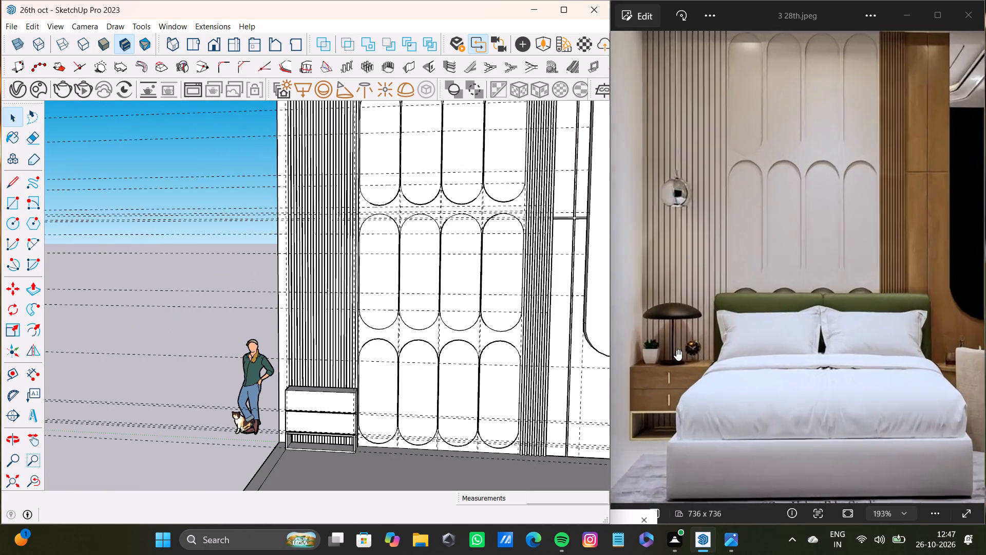
scroll(676, 349, up, 6)
middle_drag(699, 369, 827, 340)
scroll(273, 410, up, 12)
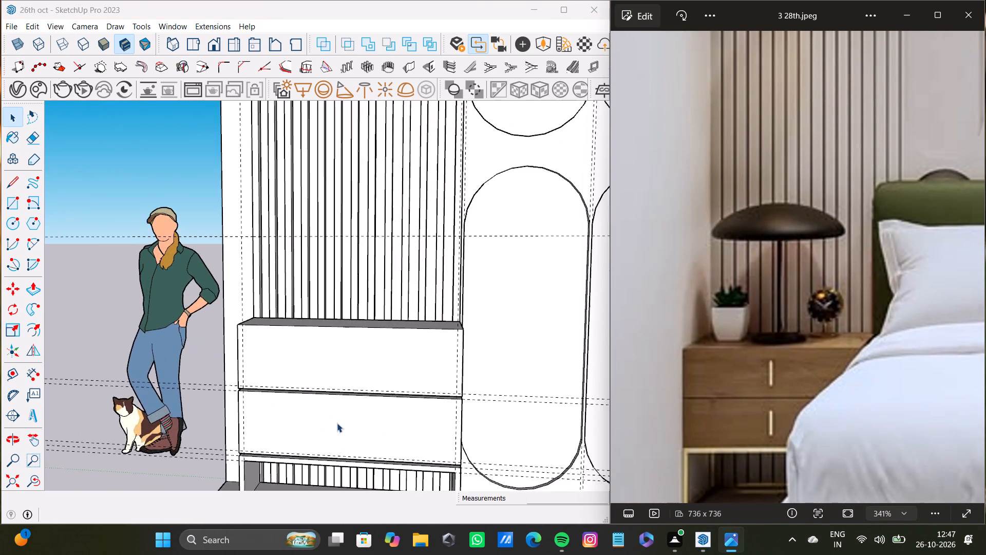
middle_drag(335, 414, 362, 288)
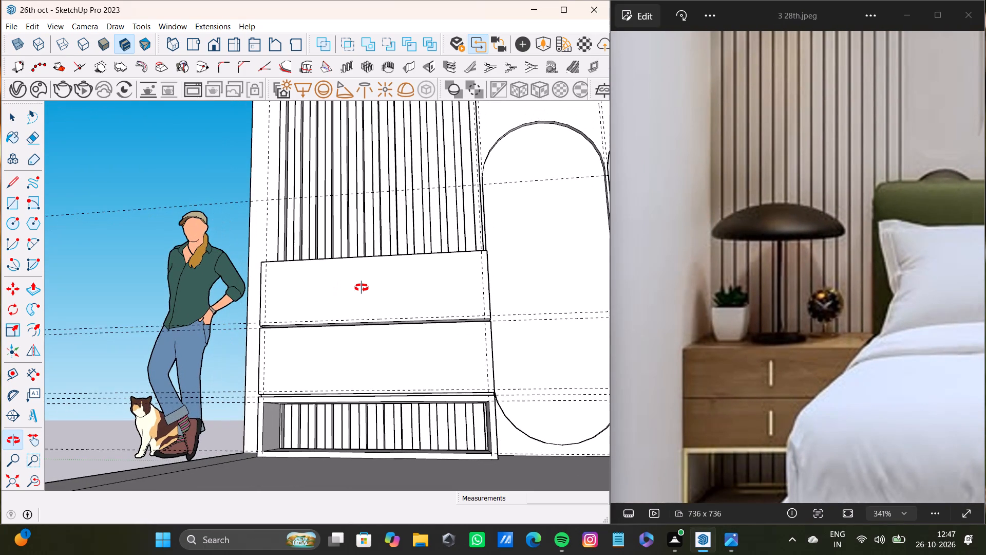
middle_drag(362, 288, 380, 259)
Push/Pull the upper groove's inner back face 7 9/16" deeper toward the wall along the unit's side.
scroll(319, 362, up, 8)
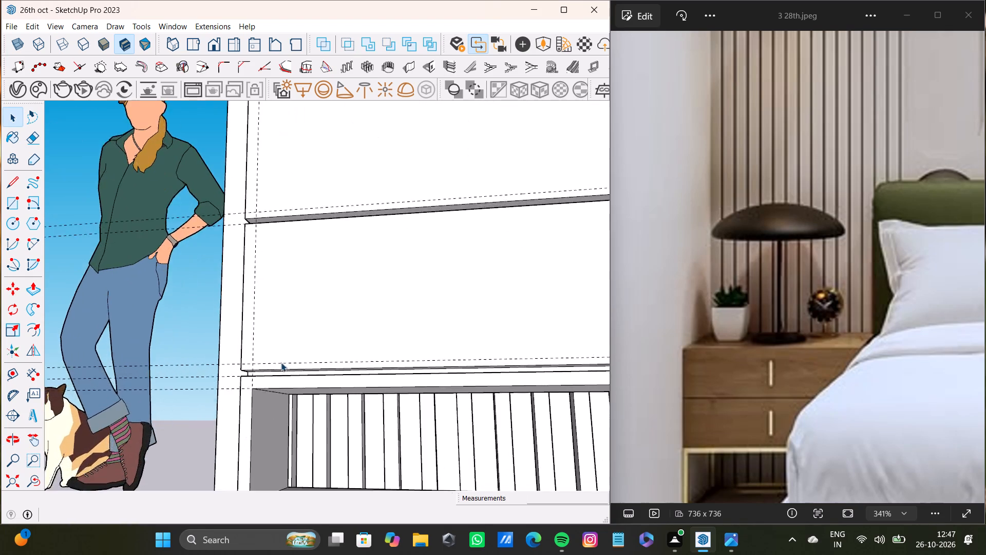
middle_drag(281, 362, 410, 368)
scroll(348, 369, down, 4)
scroll(309, 367, up, 1)
scroll(310, 366, down, 4)
middle_drag(310, 366, 413, 412)
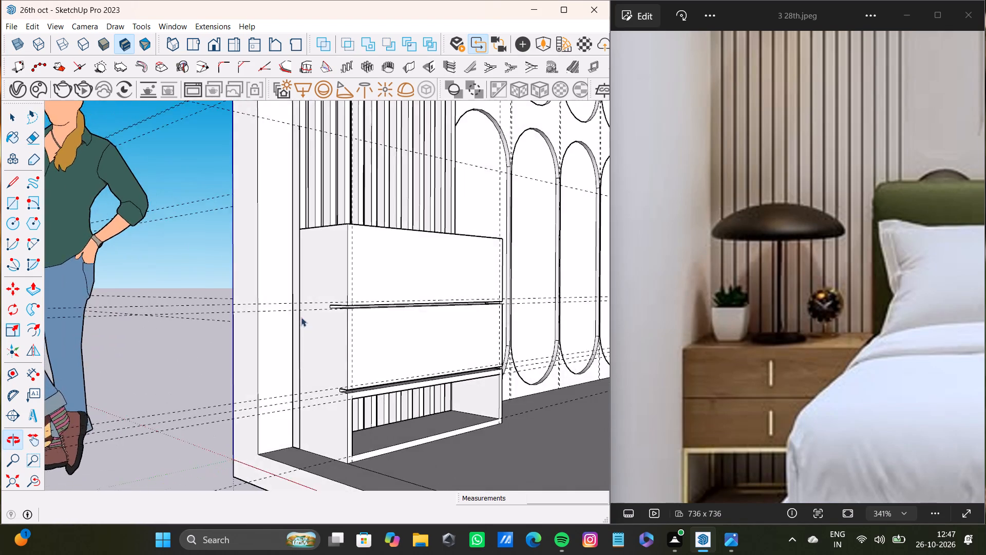
scroll(301, 317, up, 7)
middle_drag(382, 376, 493, 395)
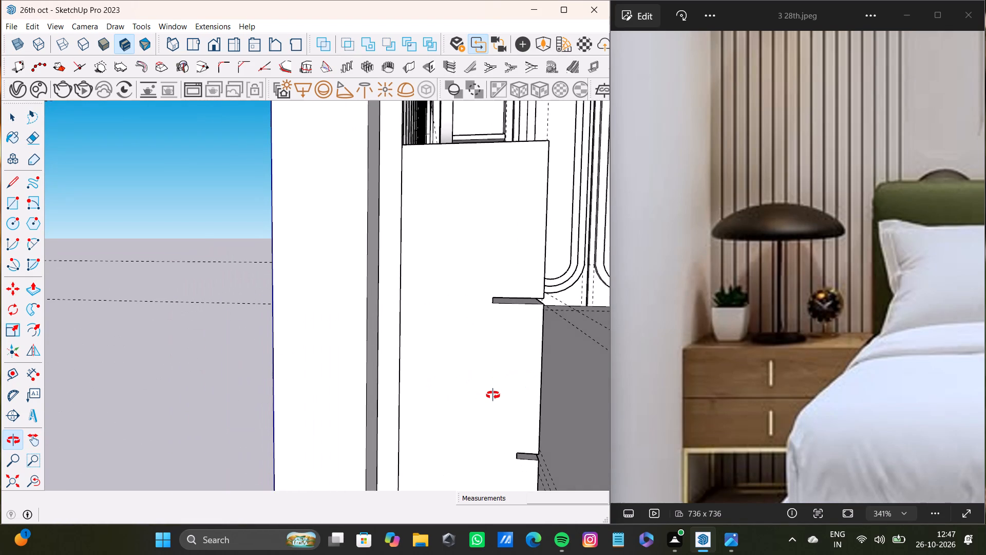
middle_drag(493, 395, 413, 380)
scroll(402, 287, up, 9)
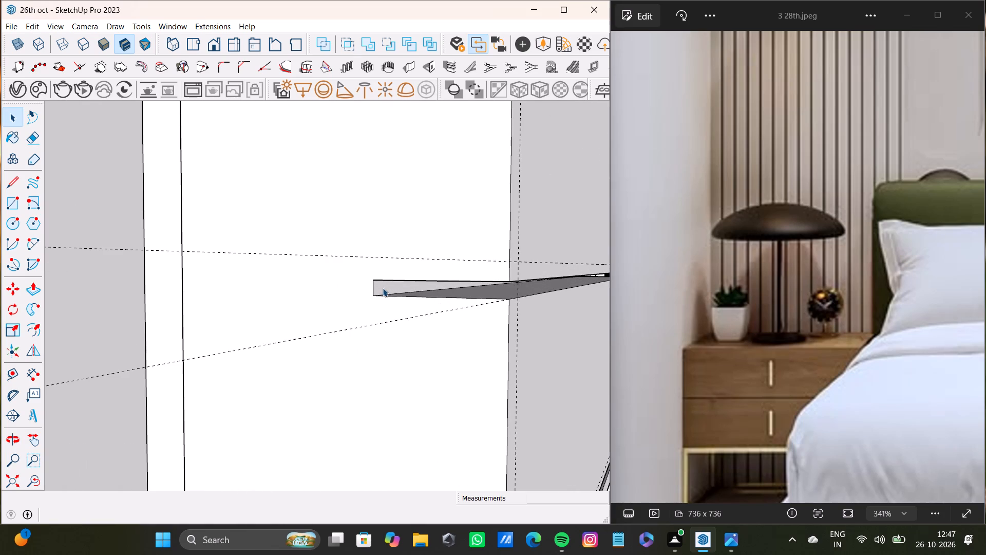
click(383, 288)
key(p)
drag(383, 288, 266, 290)
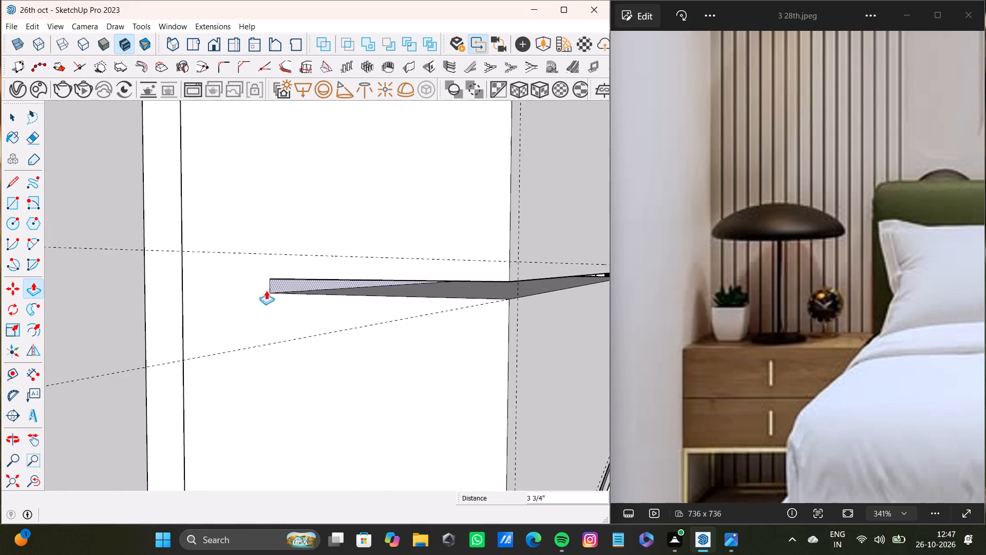
drag(266, 290, 189, 287)
Push/Pull the lower groove's inner back face 9 13/16" deeper toward the wall along the unit's side.
scroll(227, 312, down, 7)
middle_drag(332, 333, 382, 368)
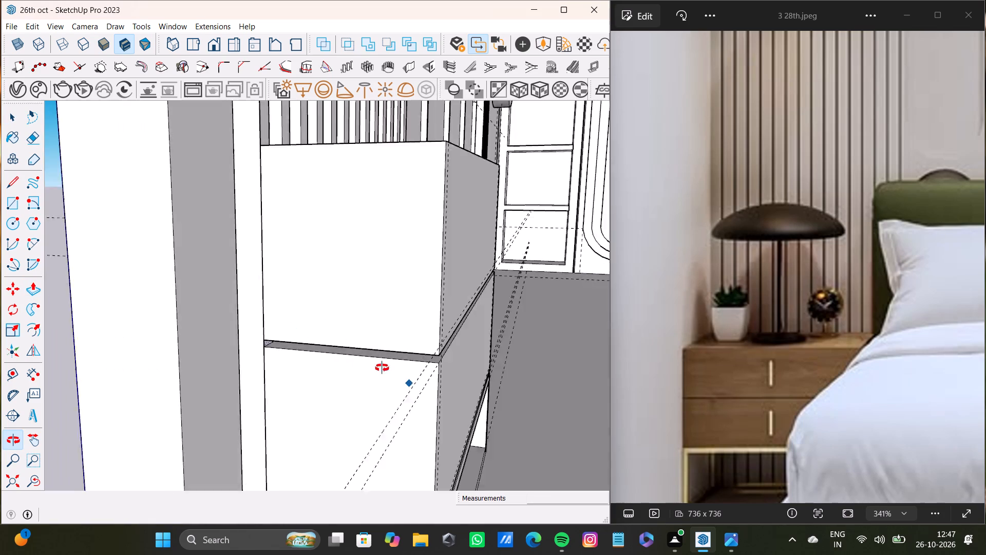
middle_drag(382, 368, 371, 226)
scroll(396, 422, up, 6)
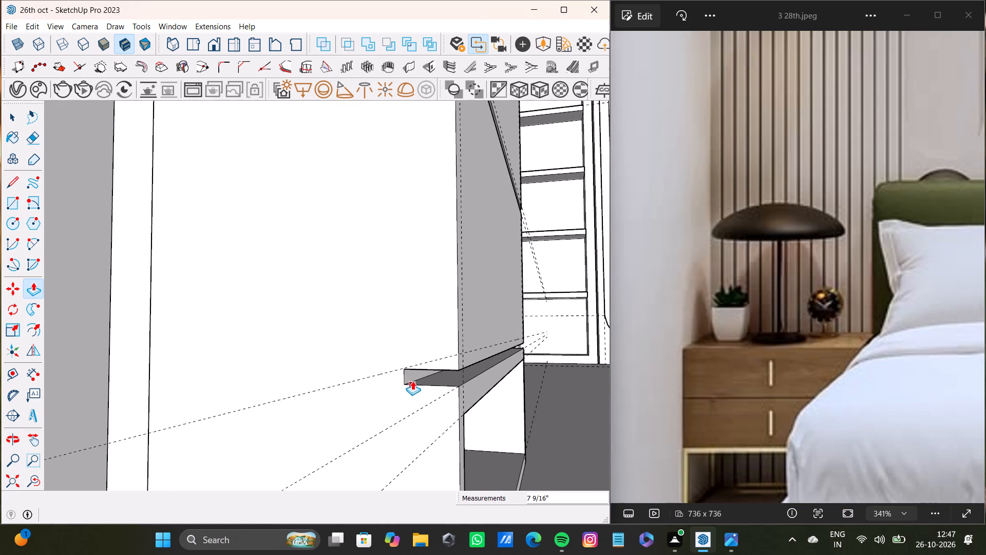
key(space)
click(412, 376)
key(p)
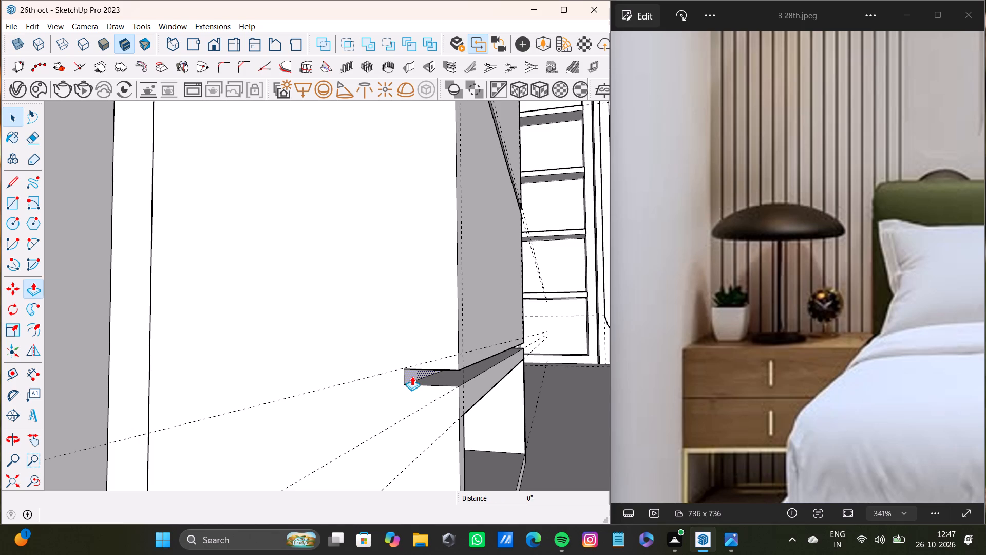
drag(412, 376, 142, 364)
Examine the modelled headboard wall against the reference image, including the mirror and the dressing area beside the bed.
scroll(261, 379, down, 18)
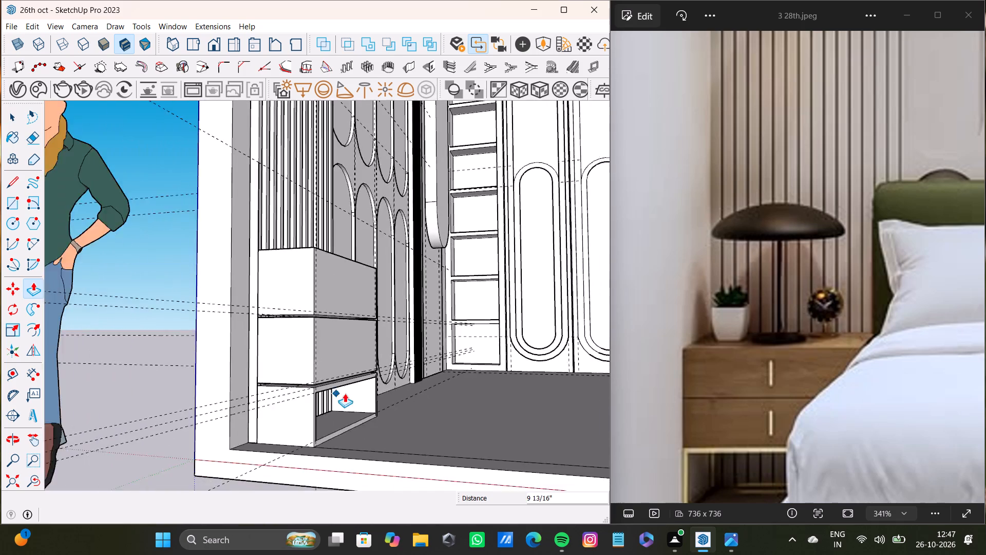
middle_drag(345, 393, 130, 388)
scroll(161, 380, down, 9)
middle_drag(166, 377, 456, 447)
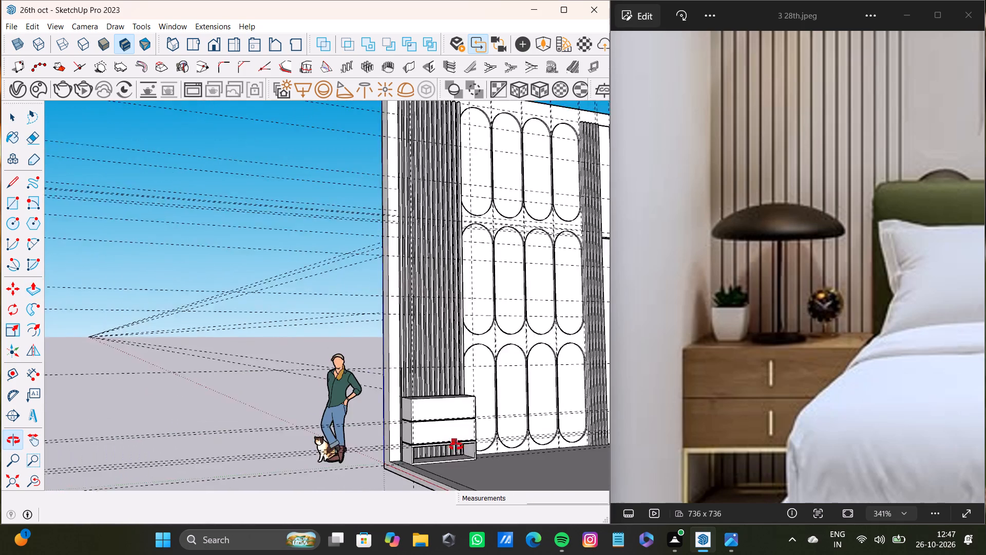
middle_drag(456, 447, 354, 442)
scroll(365, 438, down, 9)
shift+middle_drag(395, 425, 326, 429)
scroll(422, 431, up, 11)
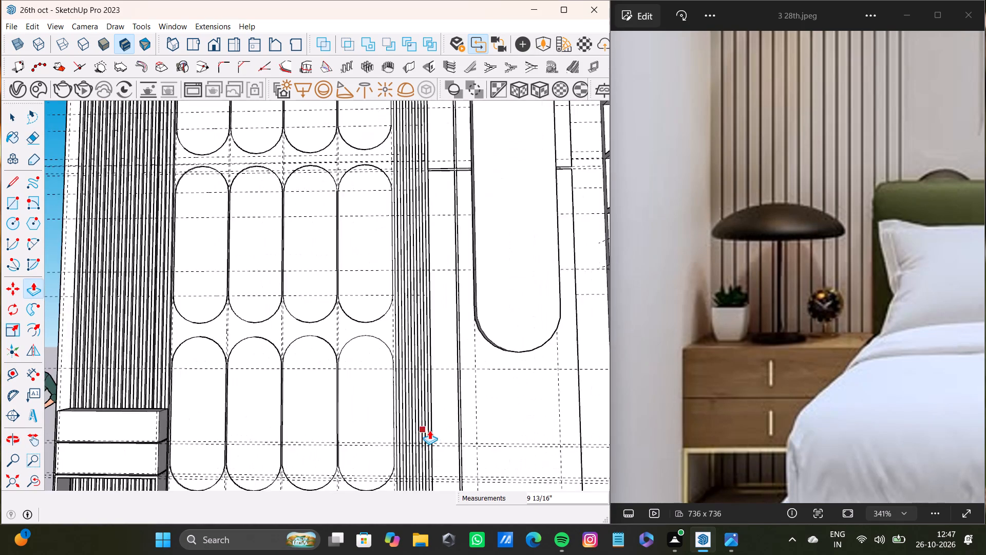
scroll(340, 423, down, 3)
middle_drag(338, 421, 403, 434)
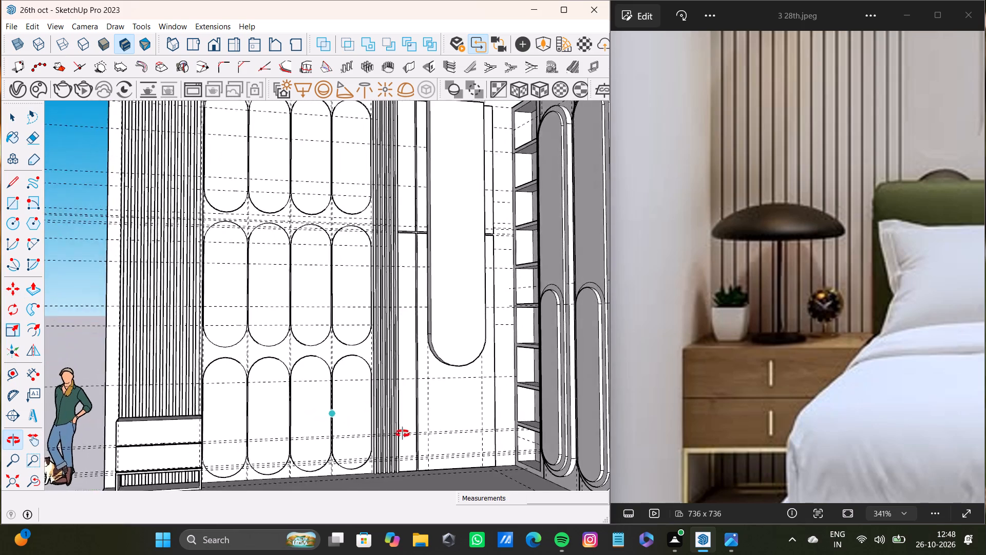
middle_drag(403, 434, 371, 447)
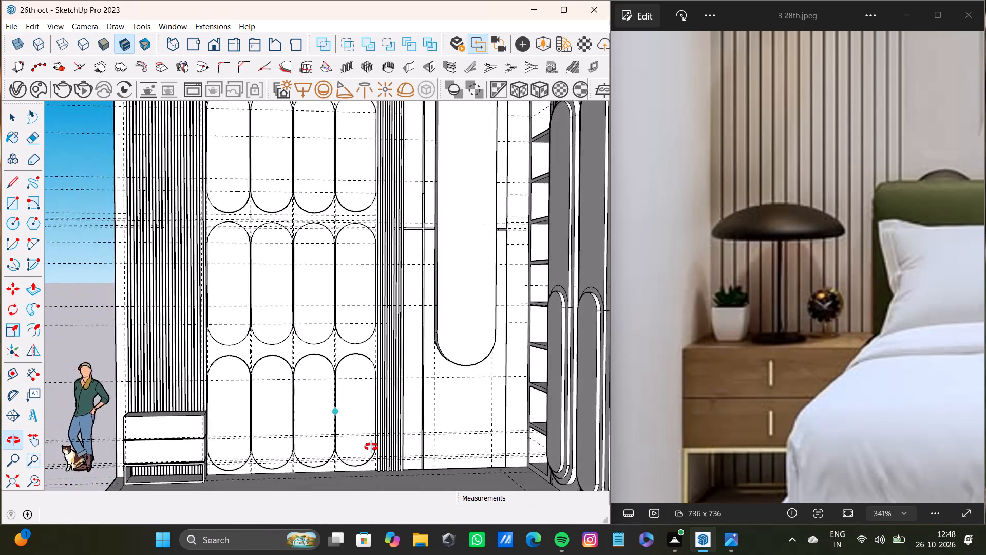
middle_drag(371, 447, 386, 447)
scroll(773, 409, down, 11)
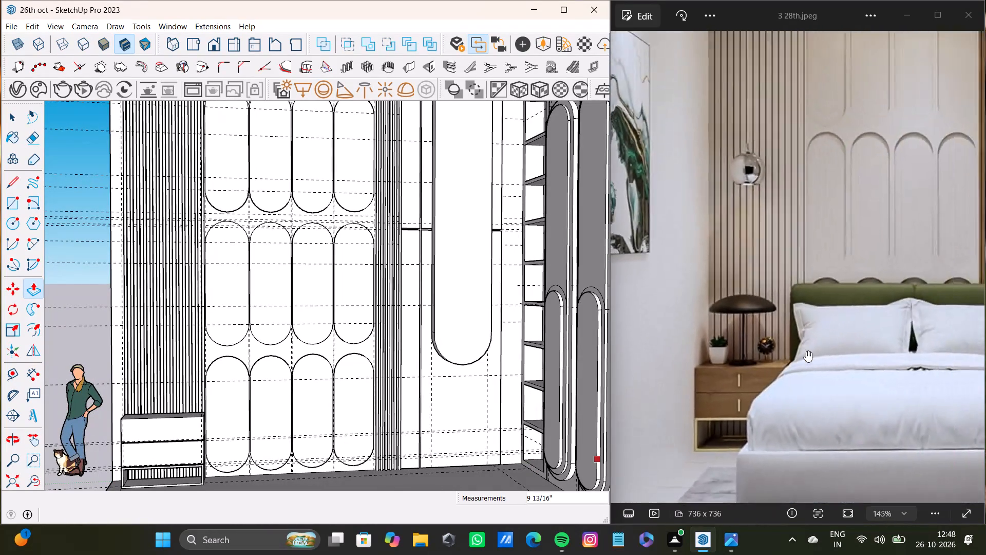
scroll(806, 351, down, 6)
middle_drag(874, 337, 771, 332)
scroll(906, 368, up, 16)
middle_drag(881, 374, 732, 359)
scroll(736, 361, down, 6)
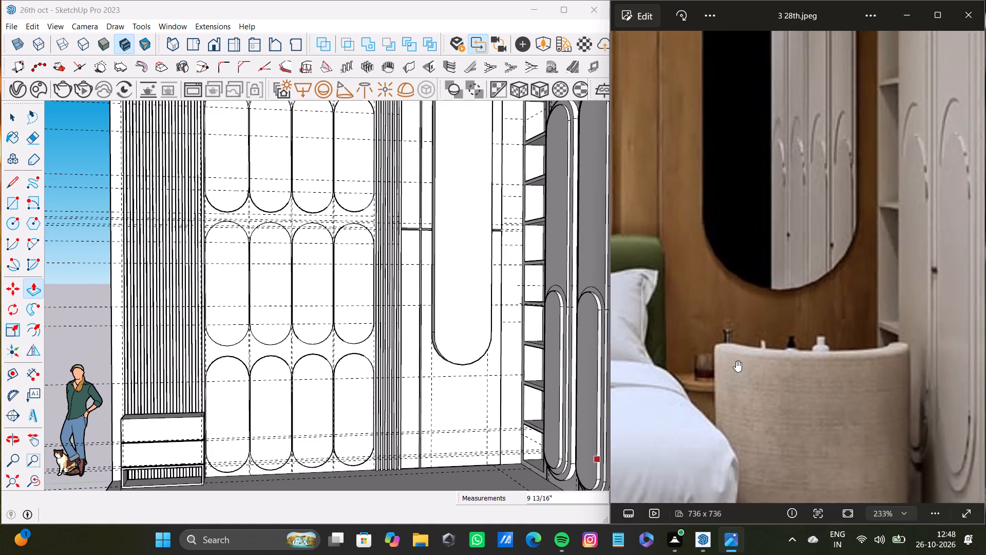
scroll(736, 361, down, 8)
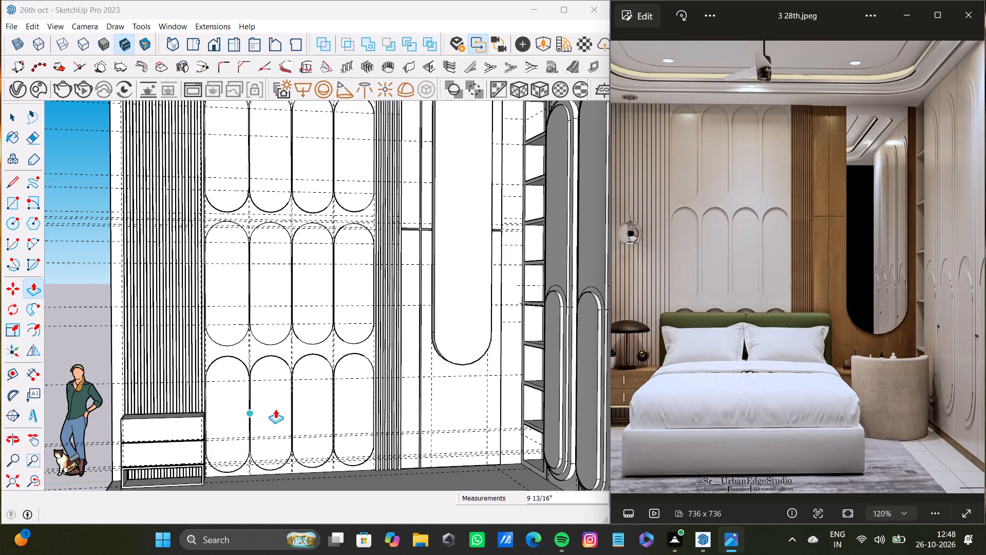
scroll(172, 410, up, 5)
scroll(248, 373, down, 8)
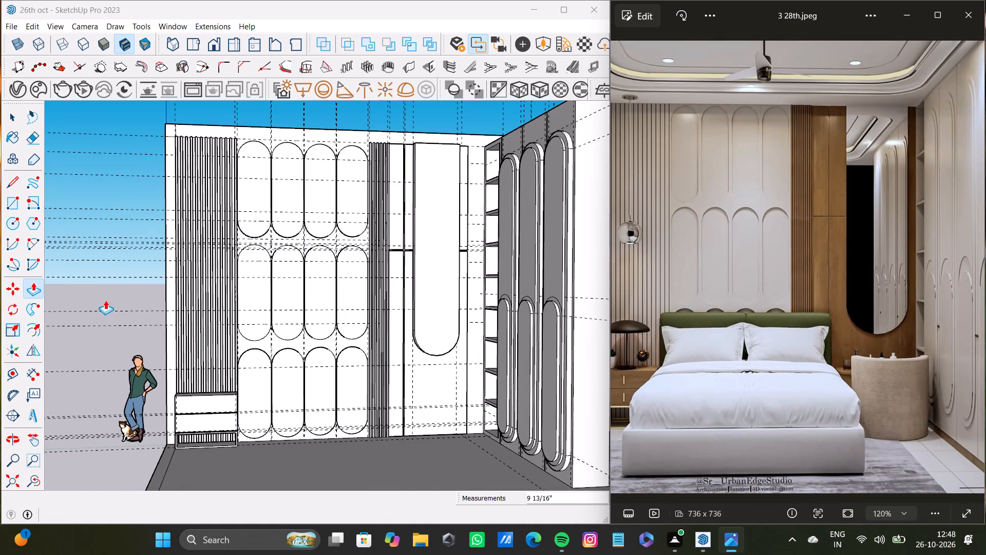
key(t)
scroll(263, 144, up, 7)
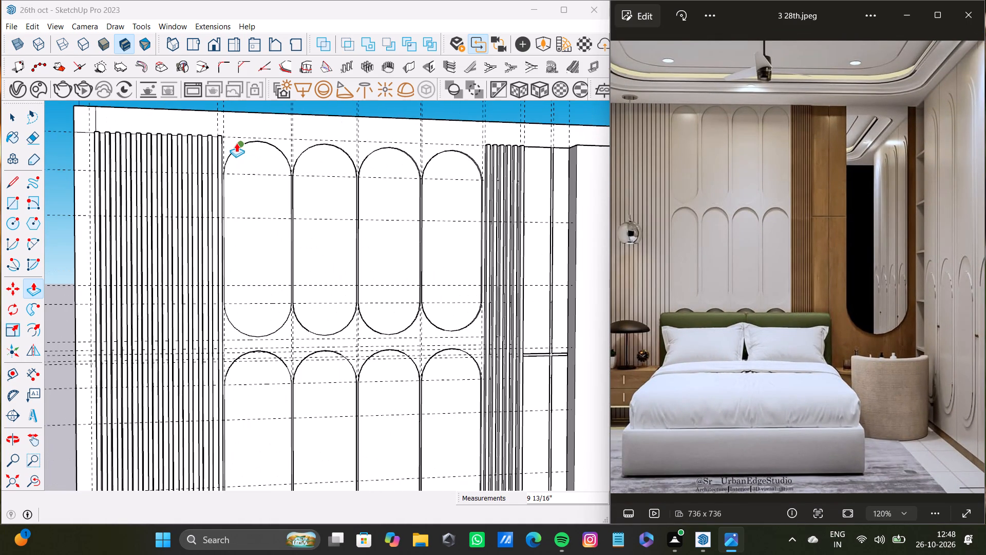
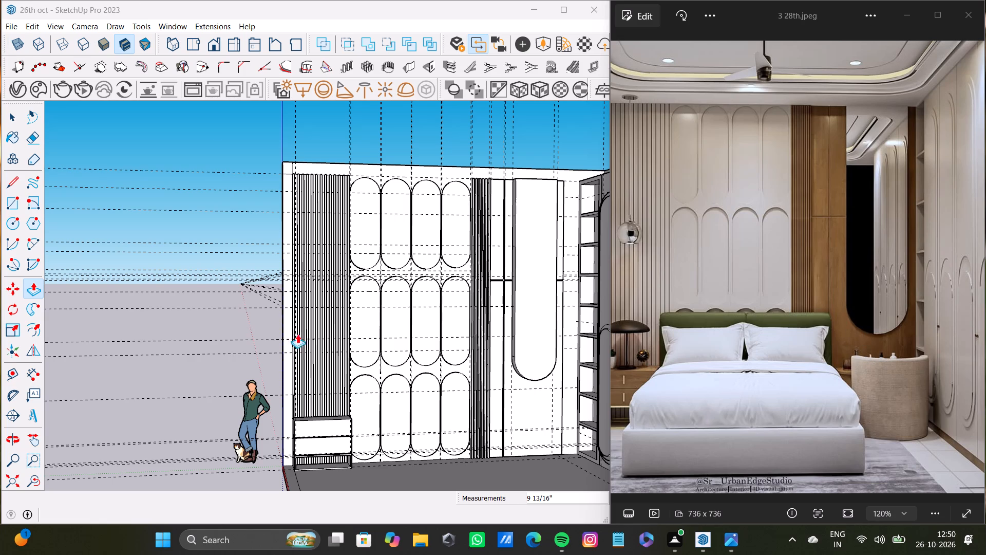
Place a horizontal guide about 1' 3/4" below the existing guide under the arched mirror.
scroll(648, 399, up, 10)
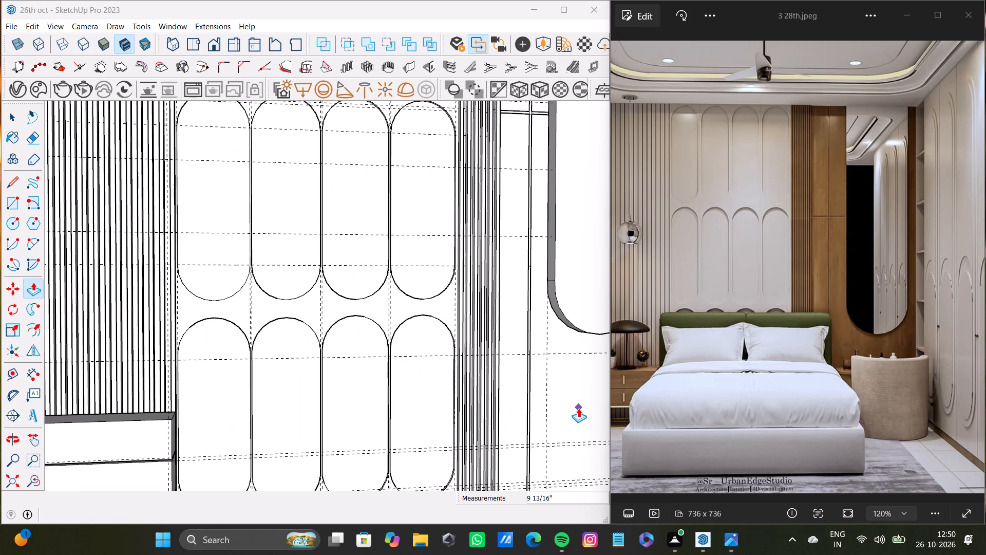
scroll(568, 388, down, 7)
shift+middle_drag(580, 363, 364, 336)
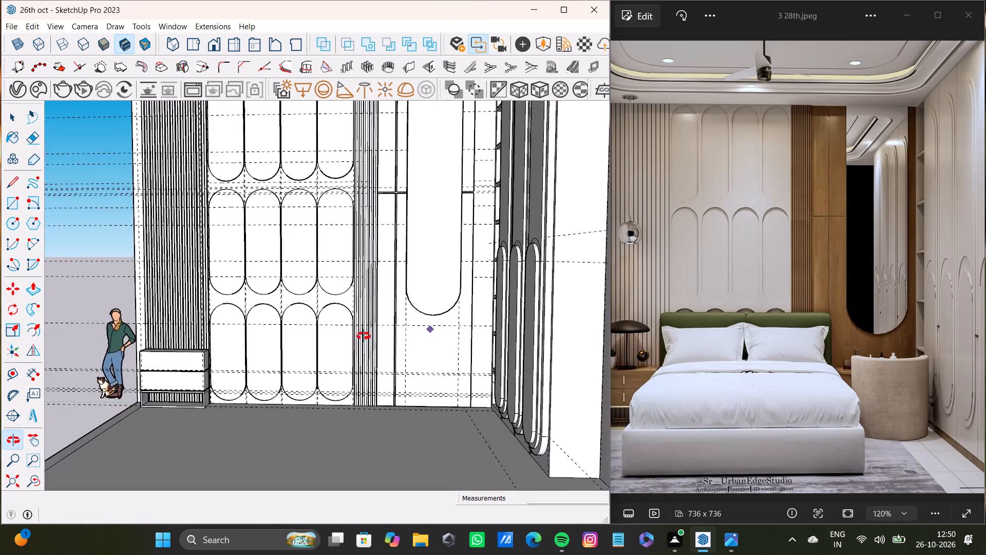
shift+middle_drag(364, 336, 369, 337)
scroll(428, 356, up, 4)
shift+middle_drag(399, 360, 501, 358)
scroll(266, 382, up, 4)
scroll(180, 421, up, 3)
scroll(208, 252, down, 13)
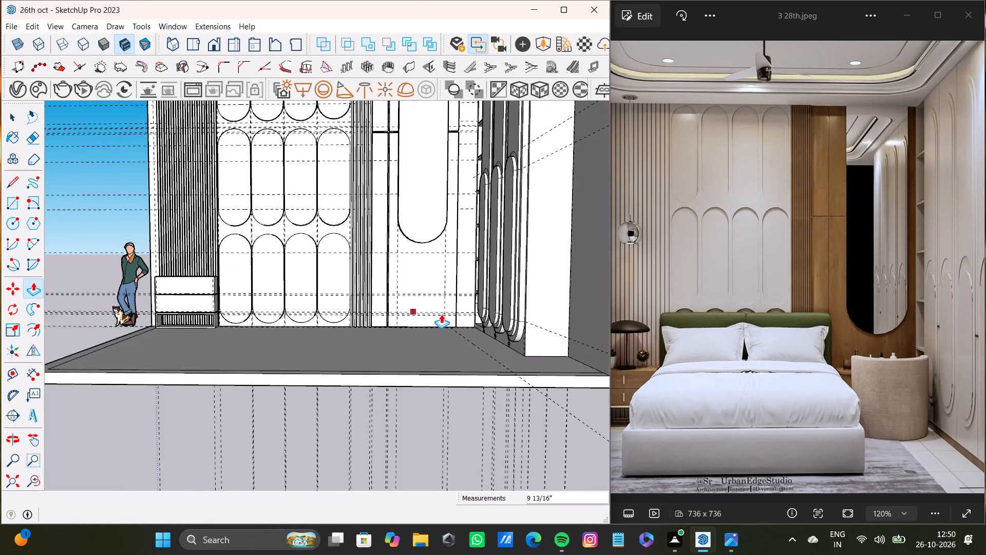
shift+middle_drag(442, 314, 440, 361)
scroll(430, 356, up, 8)
scroll(405, 296, down, 8)
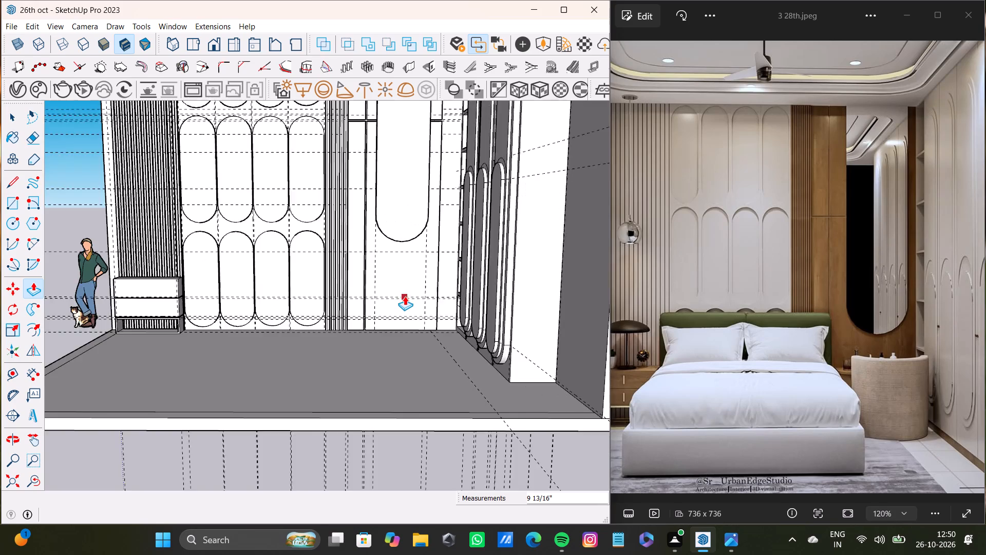
middle_drag(405, 296, 404, 327)
scroll(391, 302, up, 13)
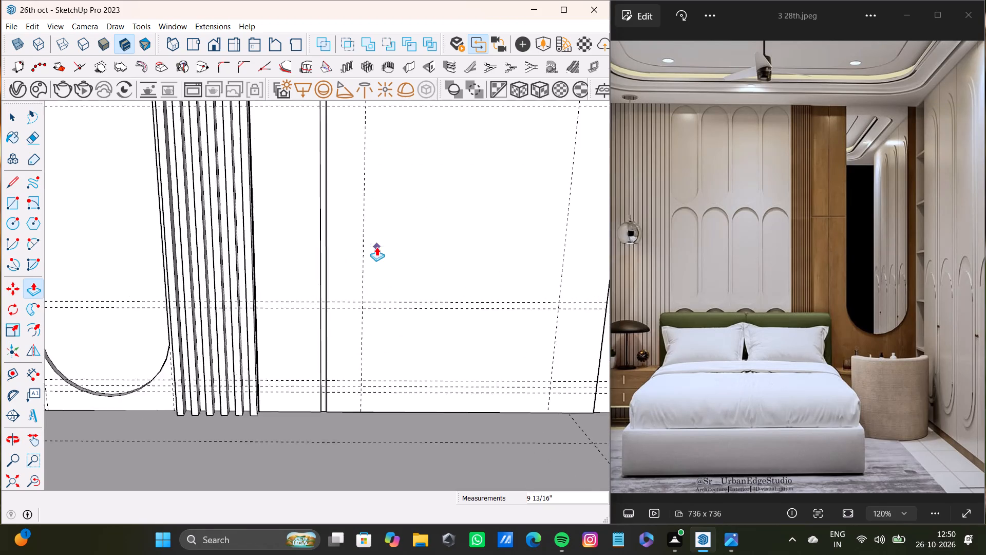
shift+middle_drag(376, 247, 382, 301)
key(t)
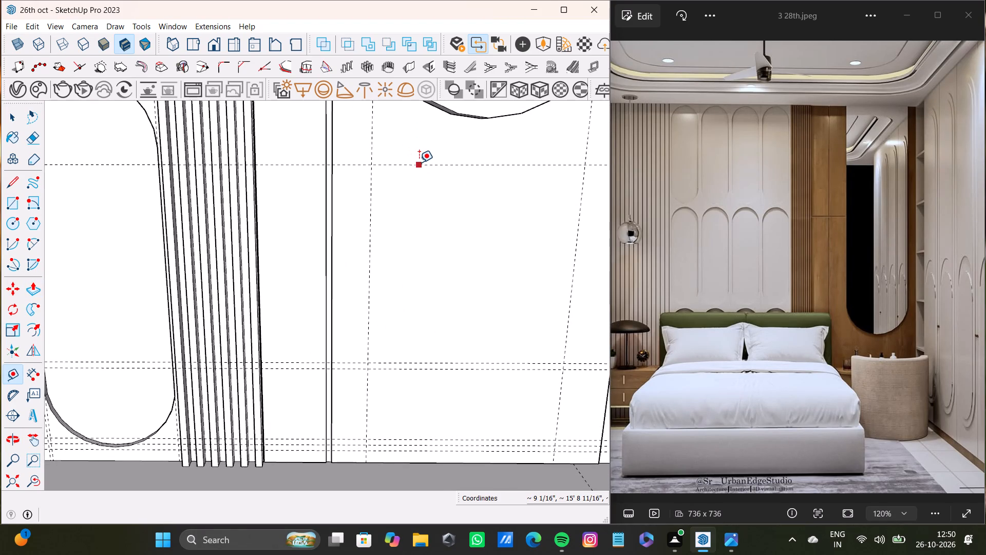
click(419, 162)
click(429, 242)
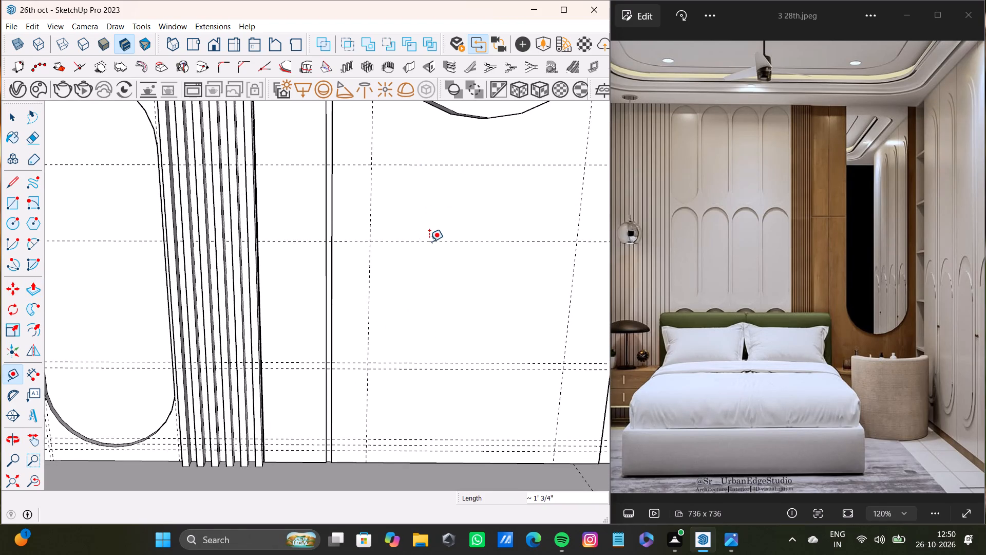
Draw a rectangle on the wall below the mirror, from the new guide down to the floor between the mirror's two vertical guides.
scroll(429, 242, down, 4)
shift+middle_drag(428, 241, 452, 231)
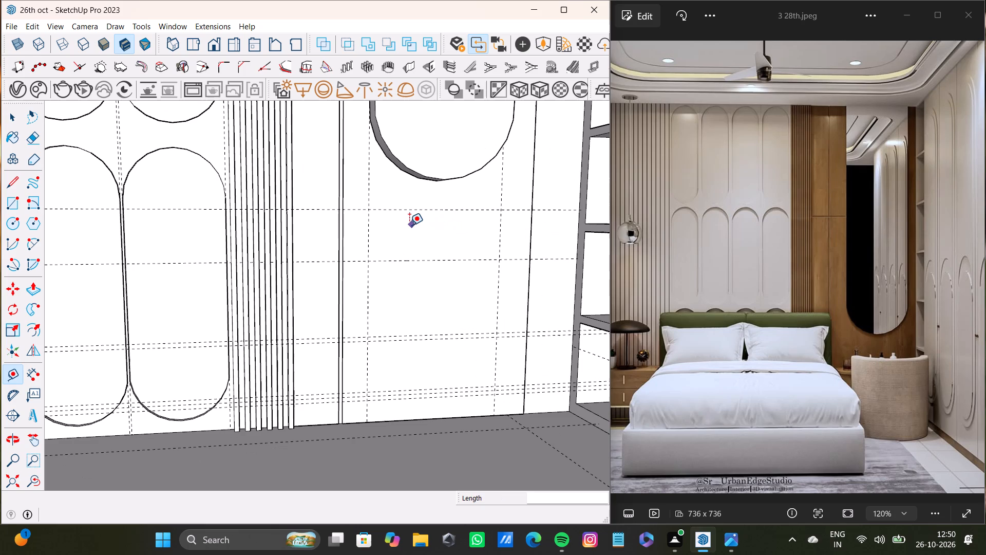
key(r)
click(369, 259)
scroll(422, 319, down, 4)
shift+middle_drag(462, 357, 426, 387)
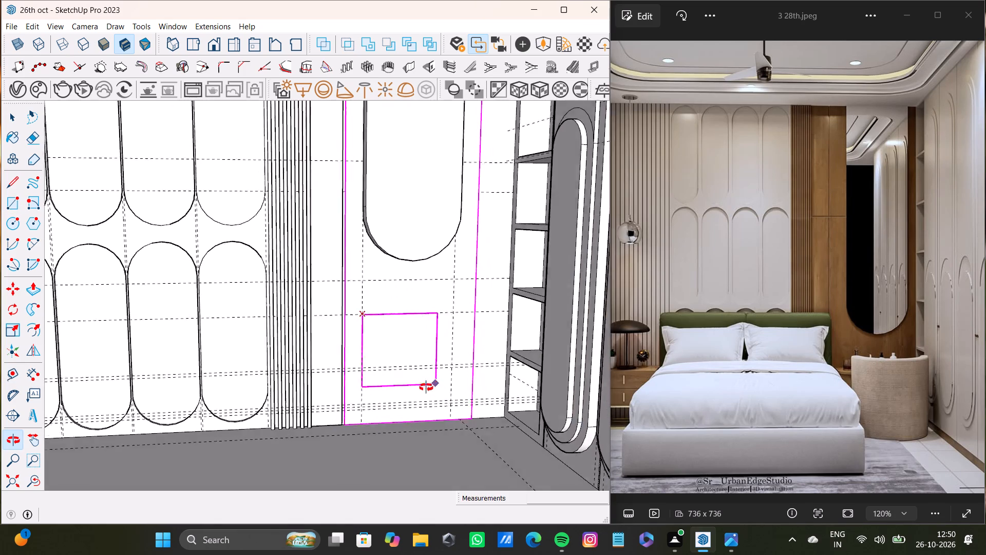
shift+middle_drag(426, 387, 419, 391)
scroll(443, 418, up, 4)
click(460, 423)
scroll(384, 334, down, 4)
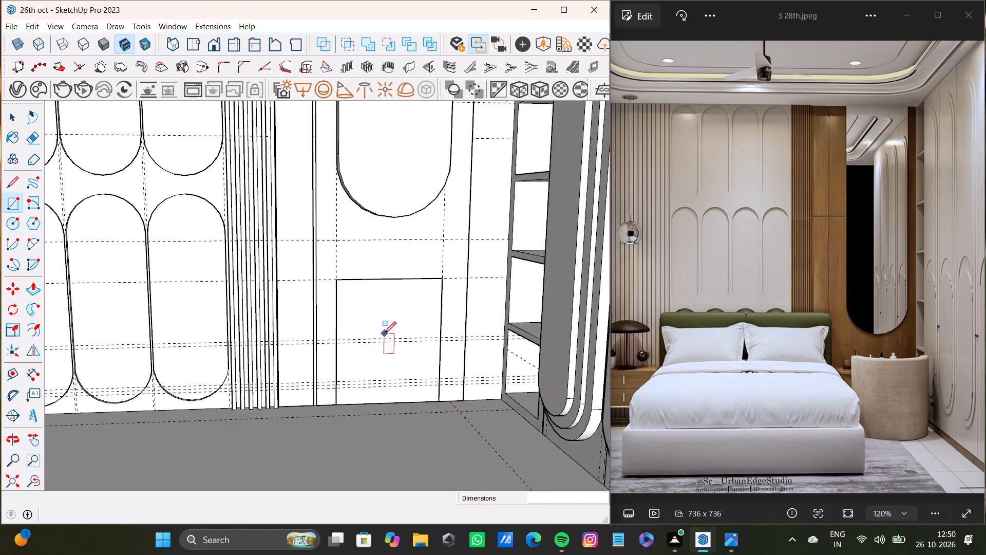
Push/Pull the rectangle below the mirror 1' 7 5/16" out from the wall to form a box.
middle_drag(384, 334, 341, 320)
scroll(324, 276, up, 7)
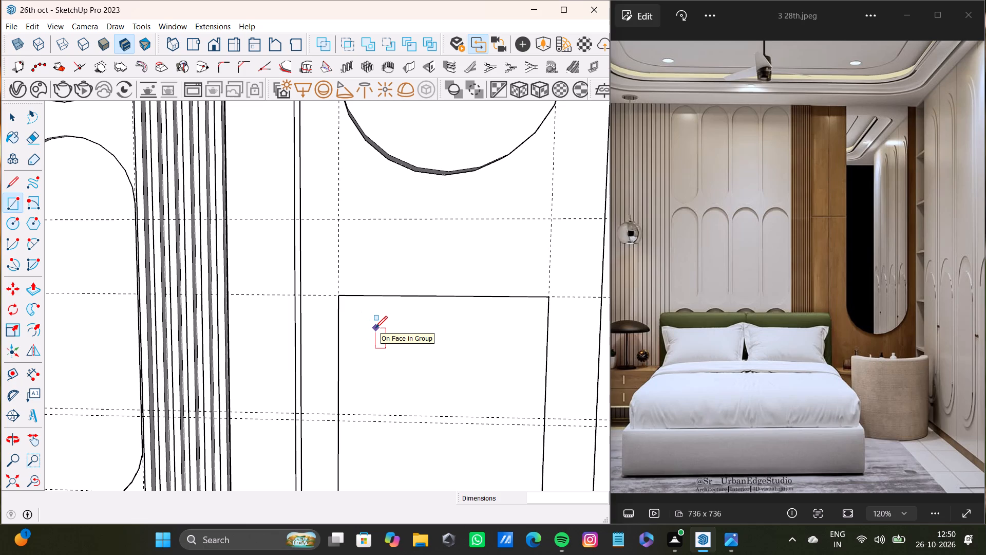
key(space)
click(375, 328)
key(p)
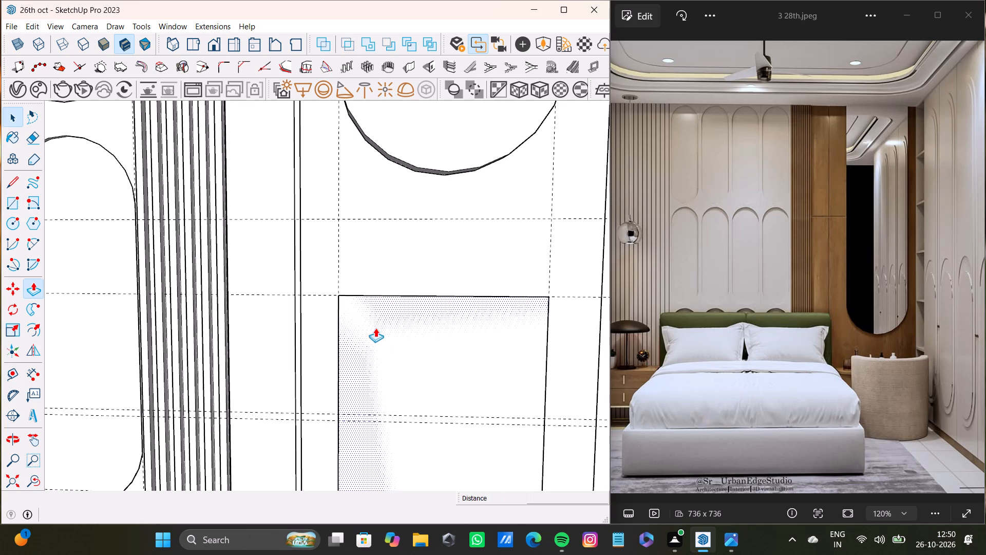
drag(377, 327, 380, 348)
scroll(380, 348, down, 12)
Push/Pull the box's front face further out into the room.
middle_drag(380, 349, 499, 378)
scroll(399, 361, up, 2)
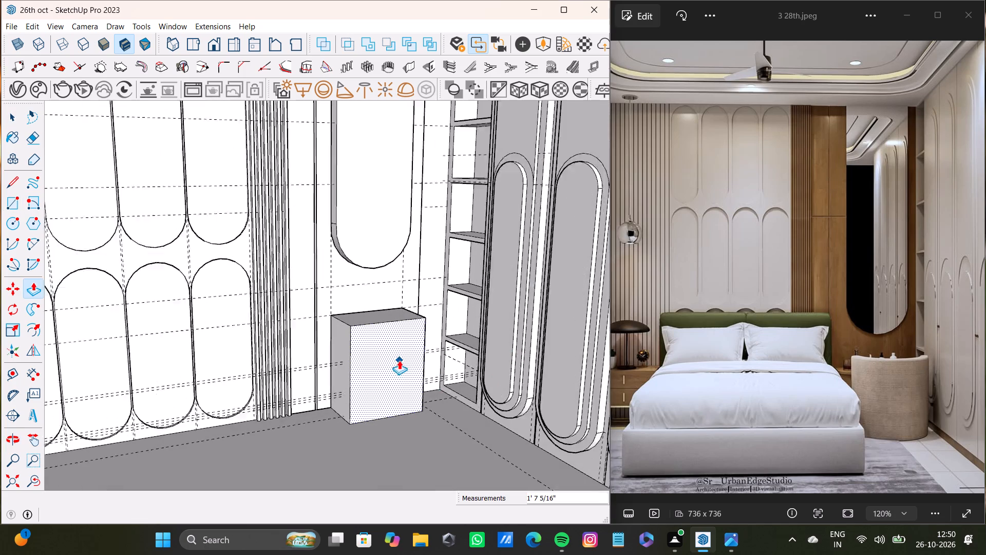
scroll(399, 360, up, 2)
drag(370, 340, 384, 357)
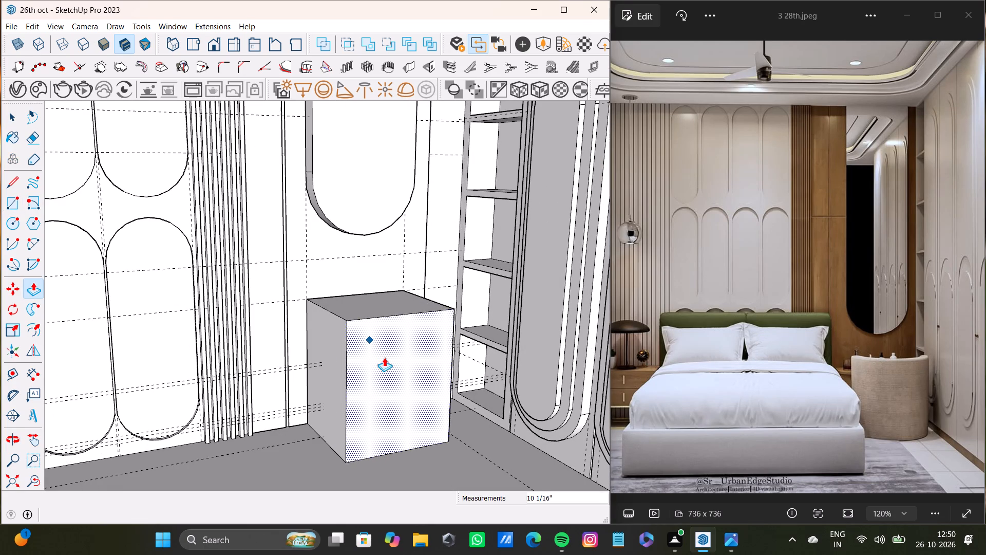
drag(384, 357, 384, 365)
Push/Pull the box's side face nearest the fluted panel outward by 3".
middle_drag(387, 355, 244, 473)
scroll(415, 352, up, 5)
middle_drag(389, 331, 520, 329)
scroll(315, 323, up, 4)
key(space)
click(324, 317)
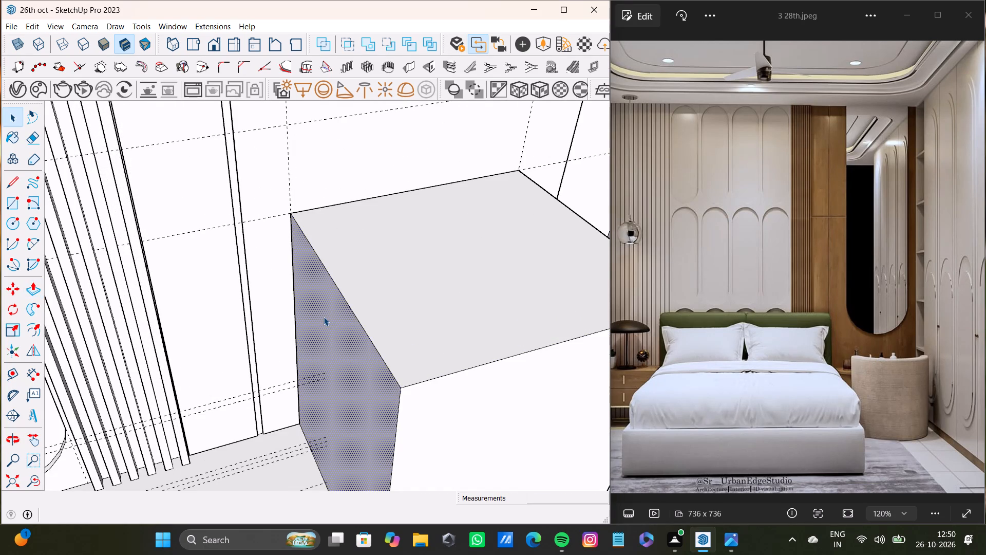
key(p)
drag(324, 317, 300, 320)
Push/Pull the box's opposite side face, toward the open shelves, outward by 3".
scroll(305, 320, down, 8)
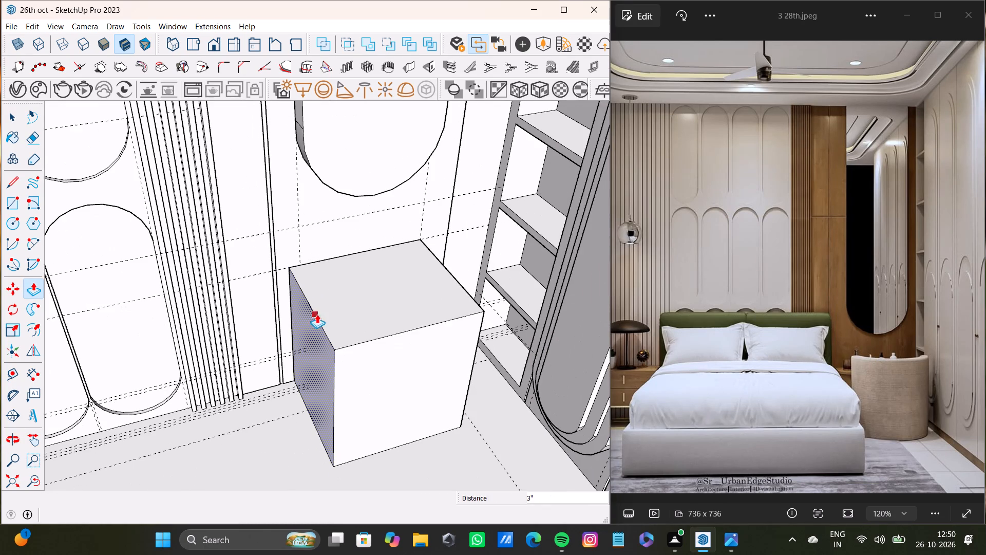
scroll(348, 313, down, 3)
middle_drag(355, 309, 55, 265)
click(33, 476)
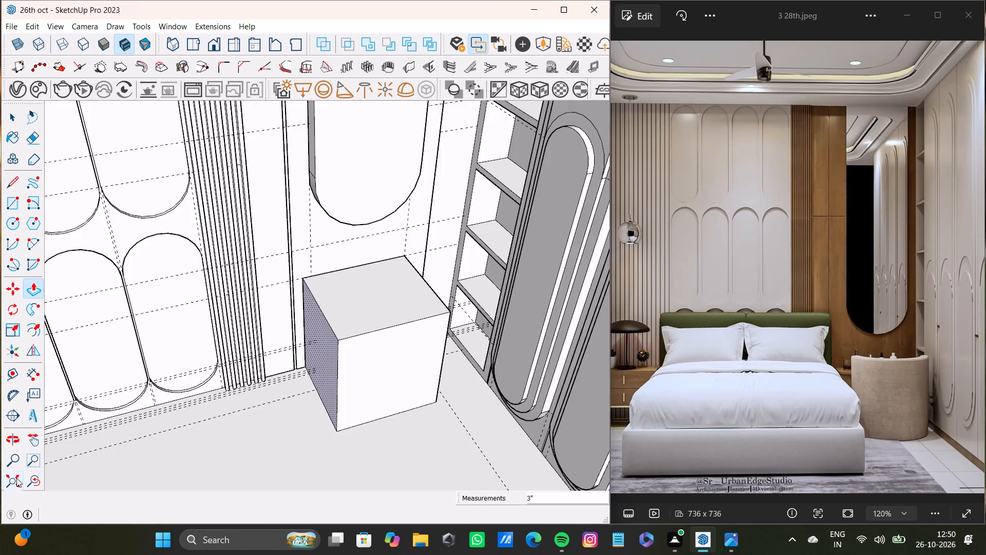
click(14, 478)
scroll(401, 307, up, 11)
scroll(342, 297, up, 1)
scroll(342, 297, down, 4)
shift+middle_drag(446, 306, 362, 319)
scroll(369, 300, up, 15)
middle_drag(400, 297, 364, 306)
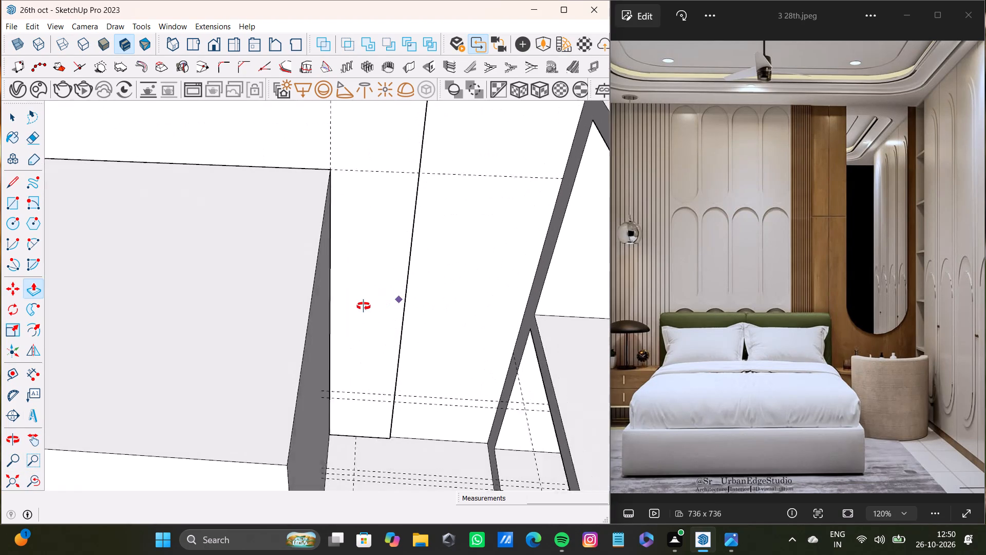
middle_drag(364, 306, 362, 307)
key(space)
click(321, 310)
key(p)
drag(320, 305, 349, 307)
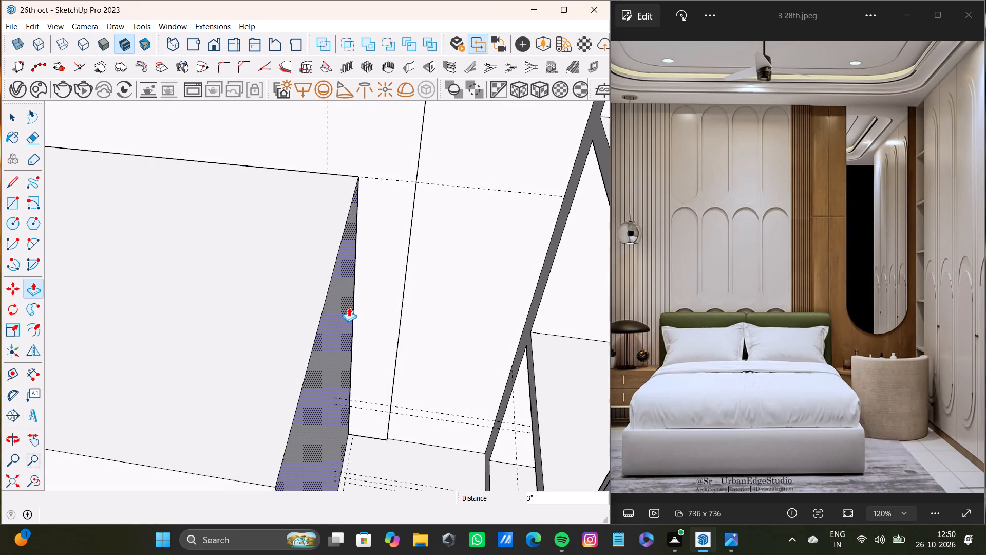
scroll(349, 307, down, 13)
key(space)
Place a guide across the box's top about 2' 7/16" forward of its back edge.
drag(33, 478, 28, 480)
click(23, 480)
click(18, 480)
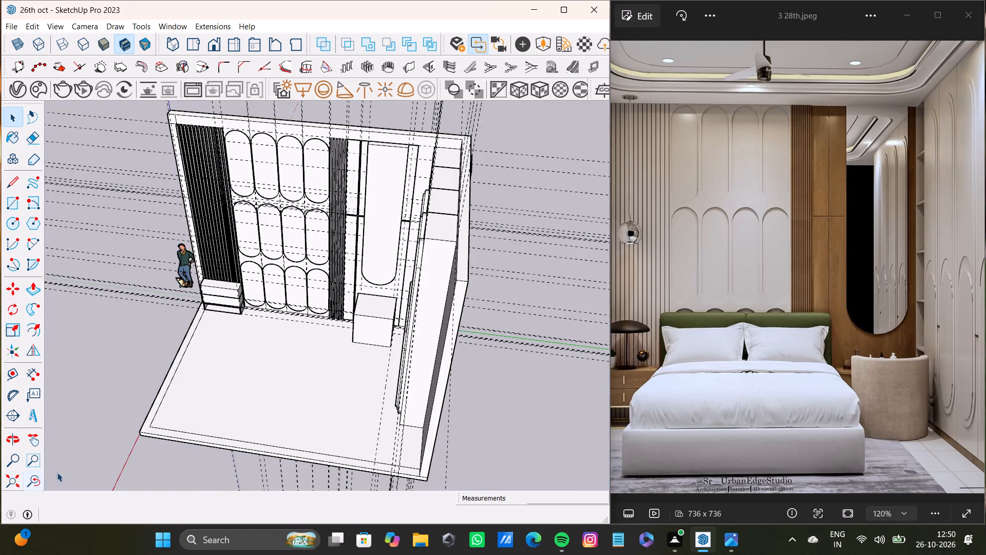
middle_drag(194, 445, 401, 436)
scroll(440, 326, up, 12)
middle_drag(278, 286, 320, 293)
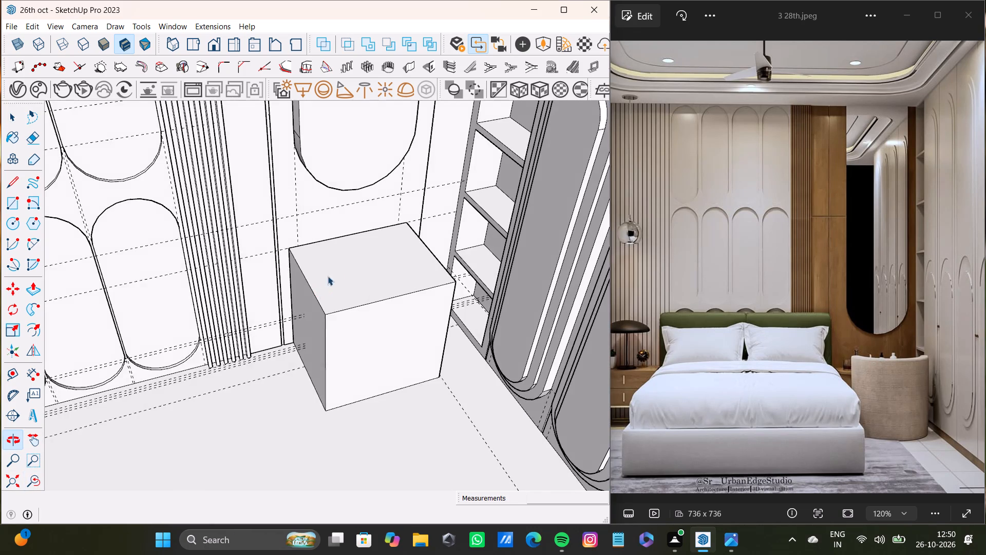
key(t)
scroll(345, 273, up, 4)
click(353, 217)
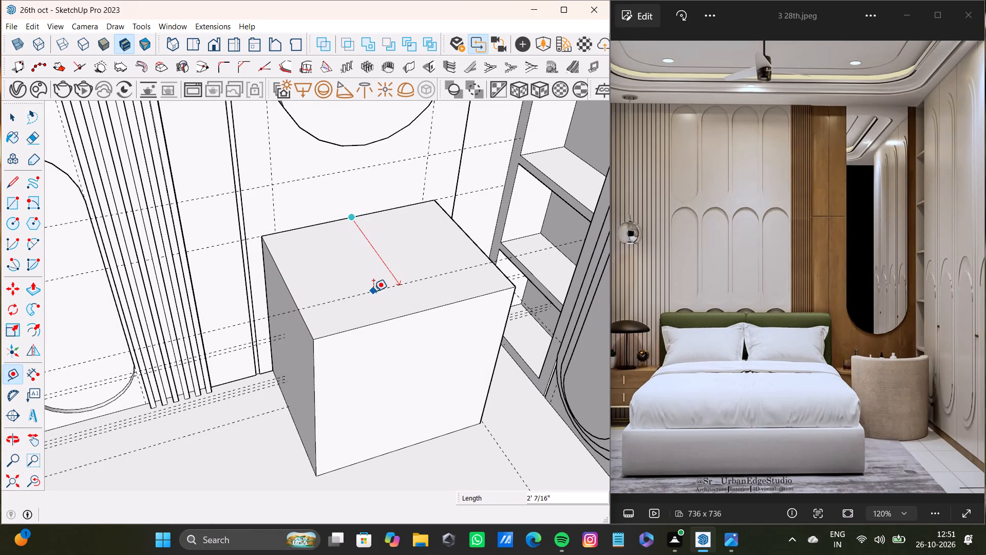
click(370, 287)
Draw an arc across the box's top between the guide's side-edge intersections, bulging 9 7/16" to the front edge's midpoint.
middle_drag(418, 302, 355, 319)
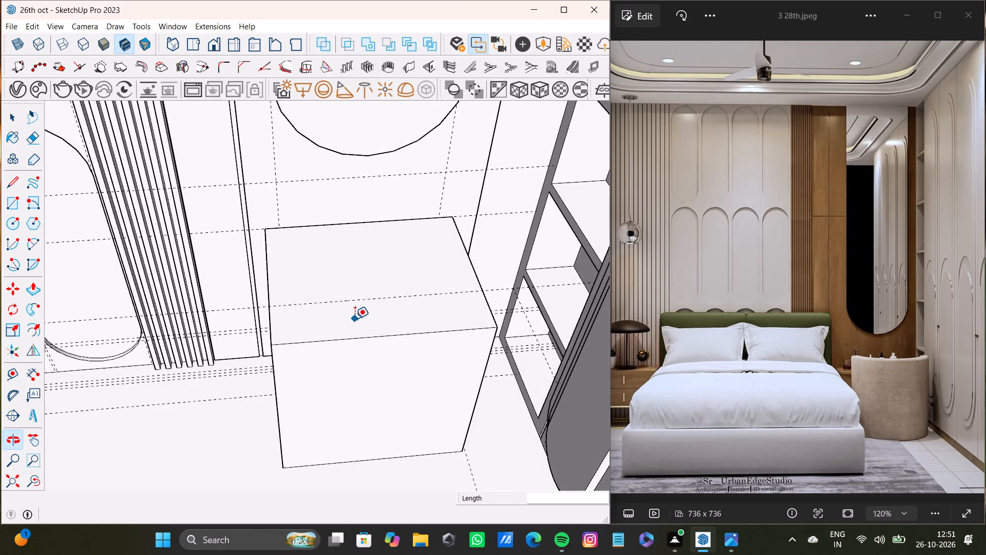
key(a)
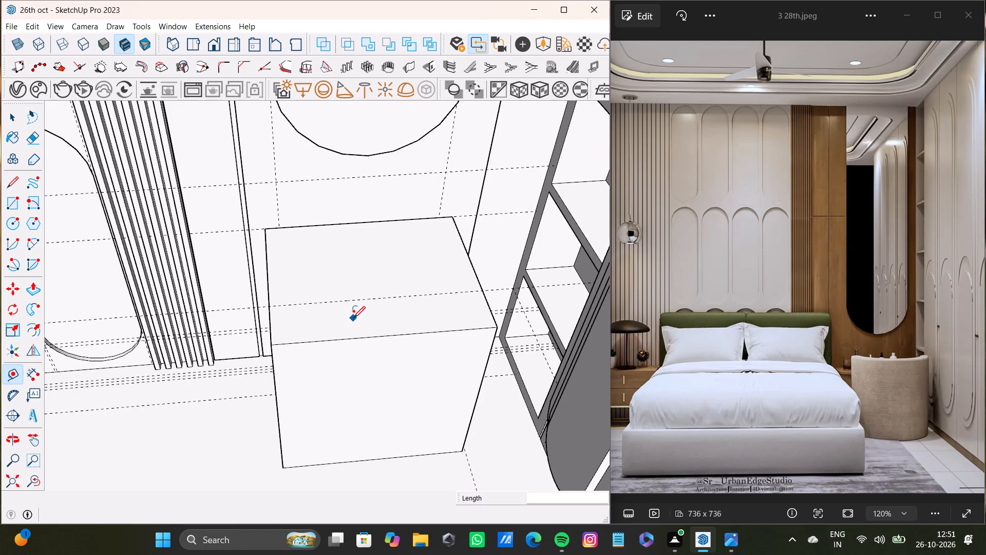
click(271, 306)
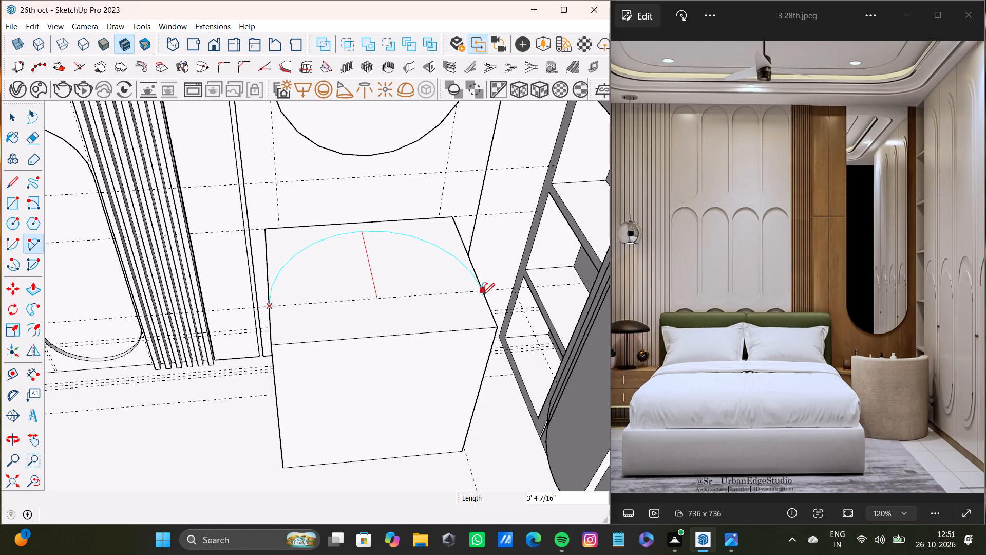
click(480, 291)
click(389, 333)
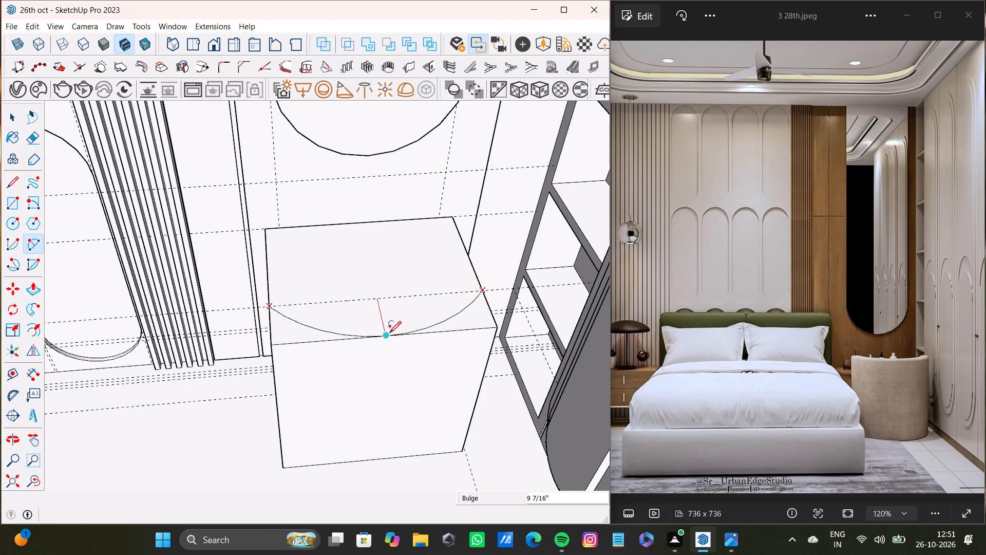
Push/Pull the top's front corner outside the arc, on the fluted-panel side, down to the floor to cut it away.
scroll(363, 303, down, 4)
middle_drag(371, 311, 380, 324)
key(space)
click(317, 337)
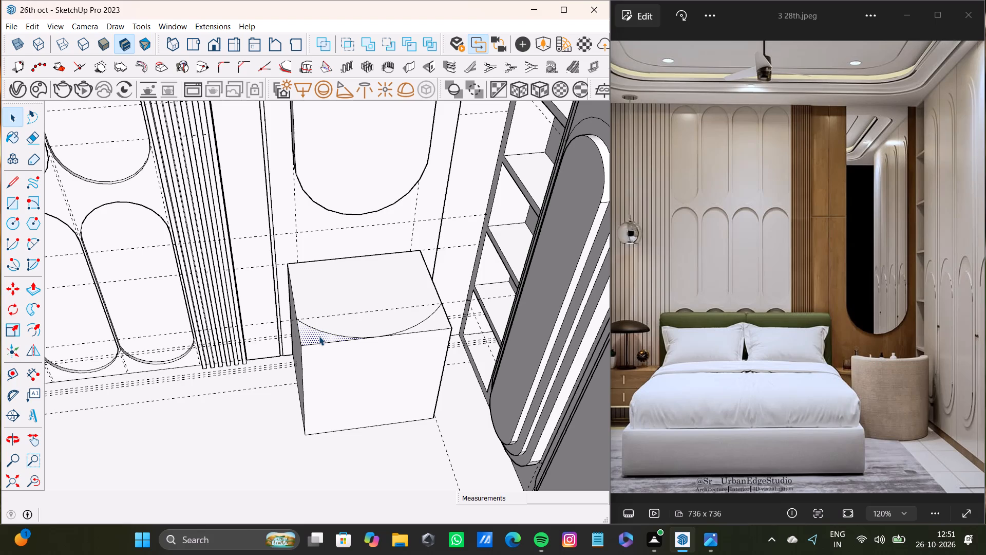
key(p)
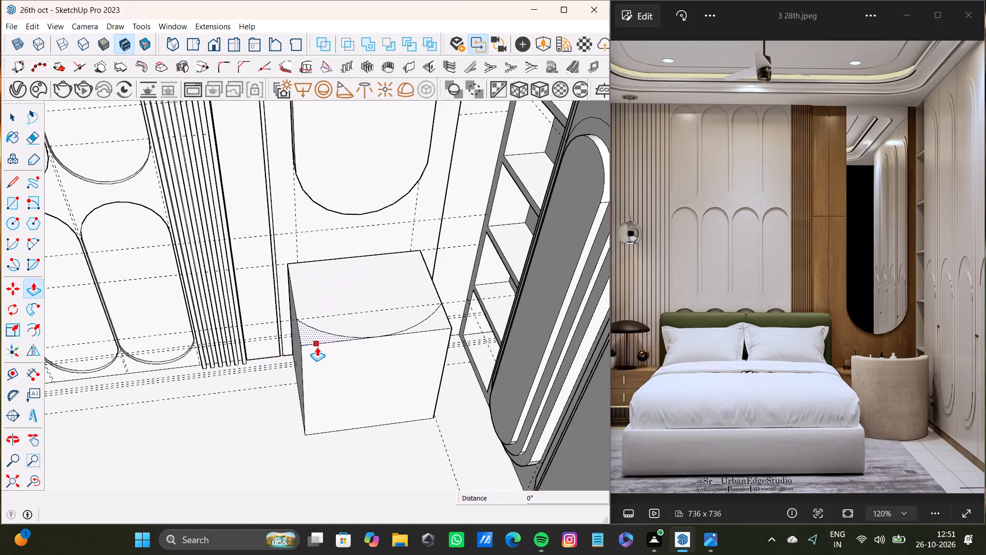
drag(318, 341, 325, 463)
Push/Pull the front corner outside the arc on the shelf side down about 3' 5 3/8" to cut it away.
drag(426, 329, 422, 373)
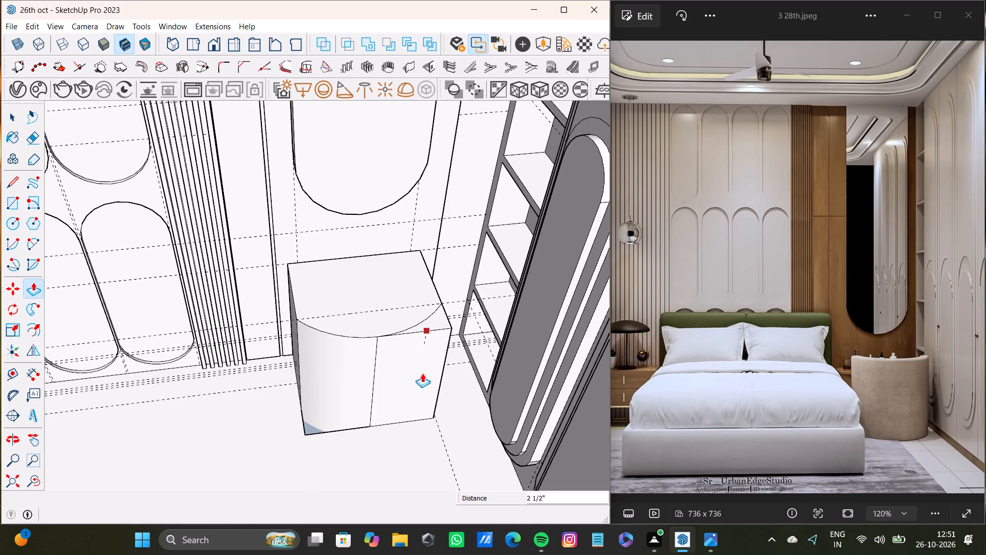
drag(422, 373, 417, 414)
key(space)
click(438, 326)
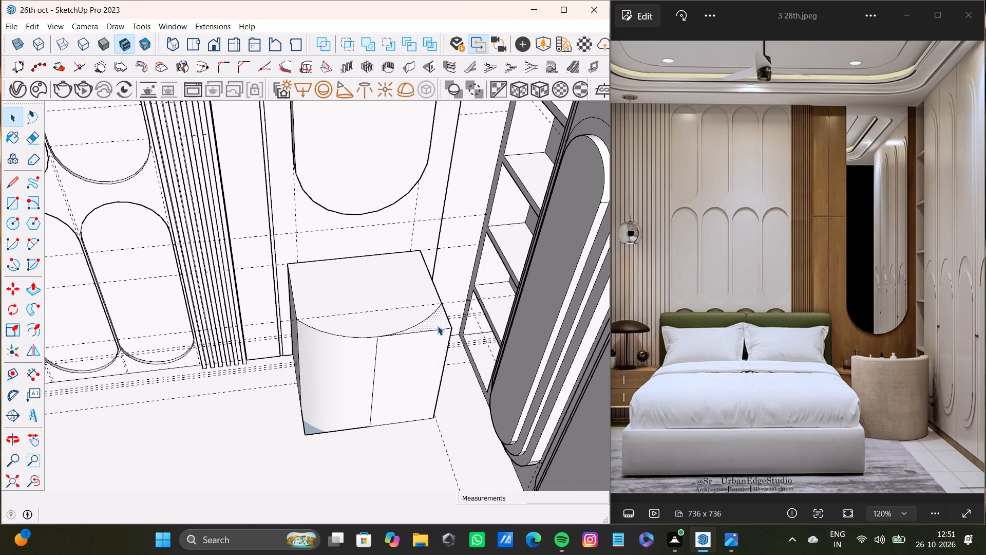
key(p)
drag(438, 326, 420, 442)
Examine the curved-front unit and the whole room against the full reference image.
scroll(404, 394, down, 10)
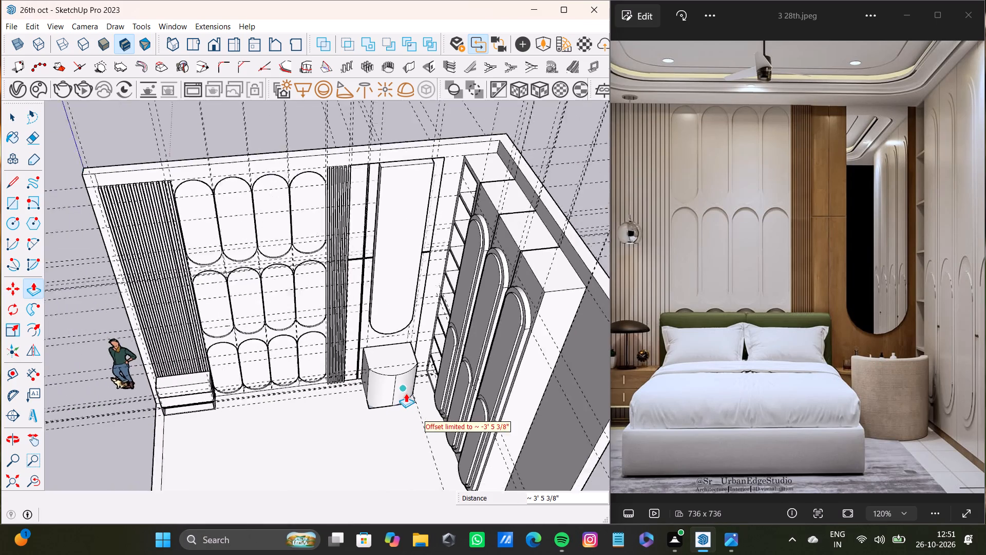
scroll(406, 393, down, 5)
middle_drag(406, 393, 388, 300)
scroll(390, 301, down, 5)
middle_drag(407, 367, 514, 298)
scroll(386, 261, up, 8)
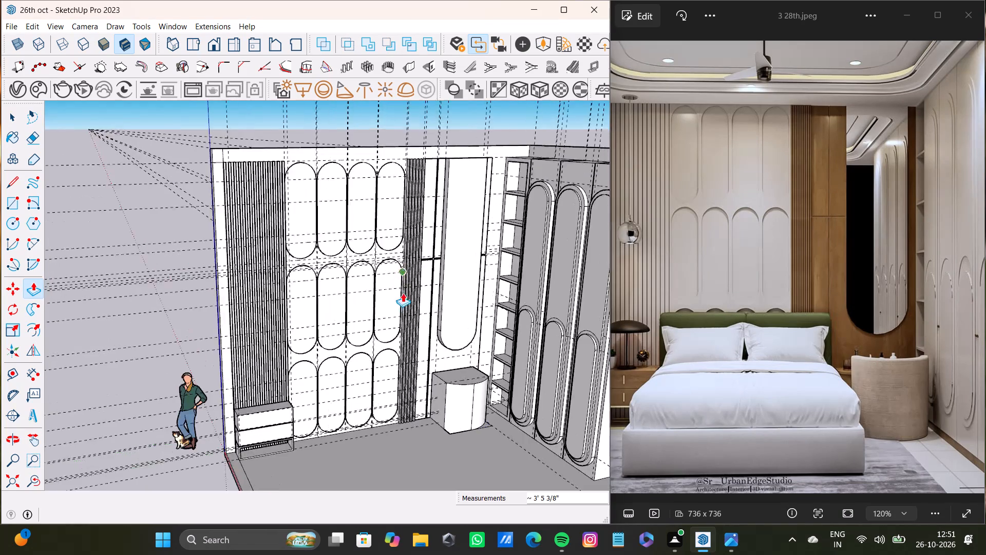
middle_drag(403, 296, 365, 229)
shift+scroll(365, 229, down, 3)
shift+middle_drag(364, 229, 362, 245)
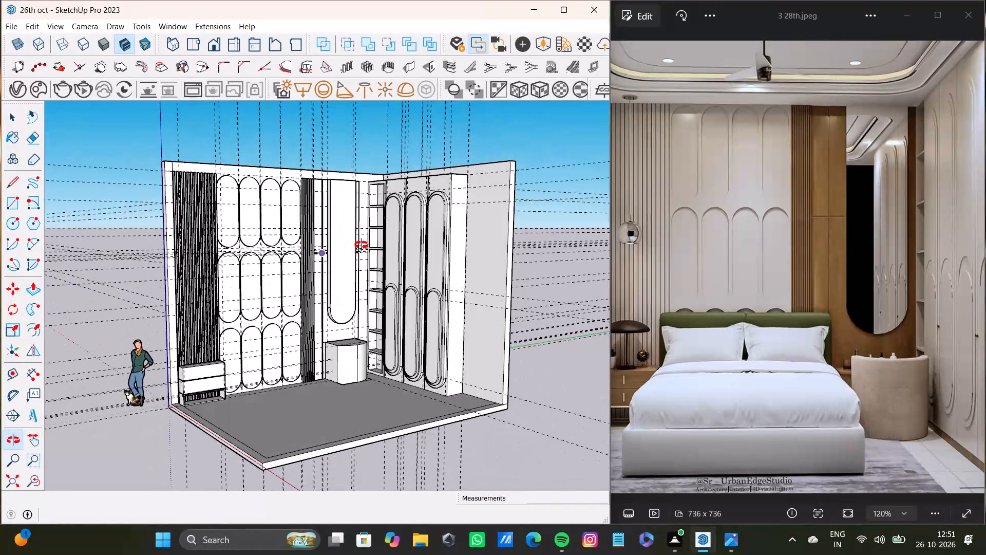
shift+middle_drag(362, 245, 360, 245)
scroll(348, 250, up, 3)
scroll(763, 340, down, 7)
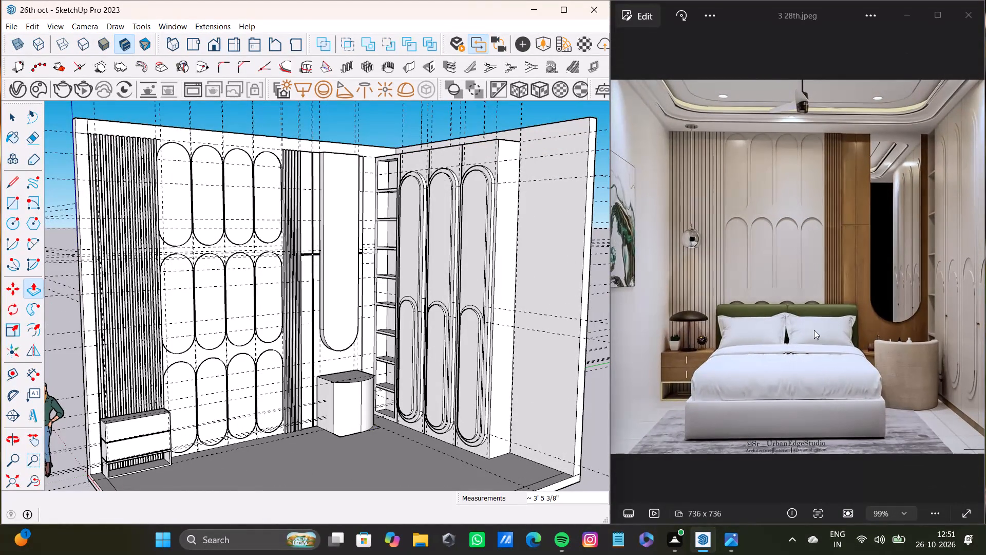
scroll(338, 255, down, 3)
middle_drag(338, 257, 377, 263)
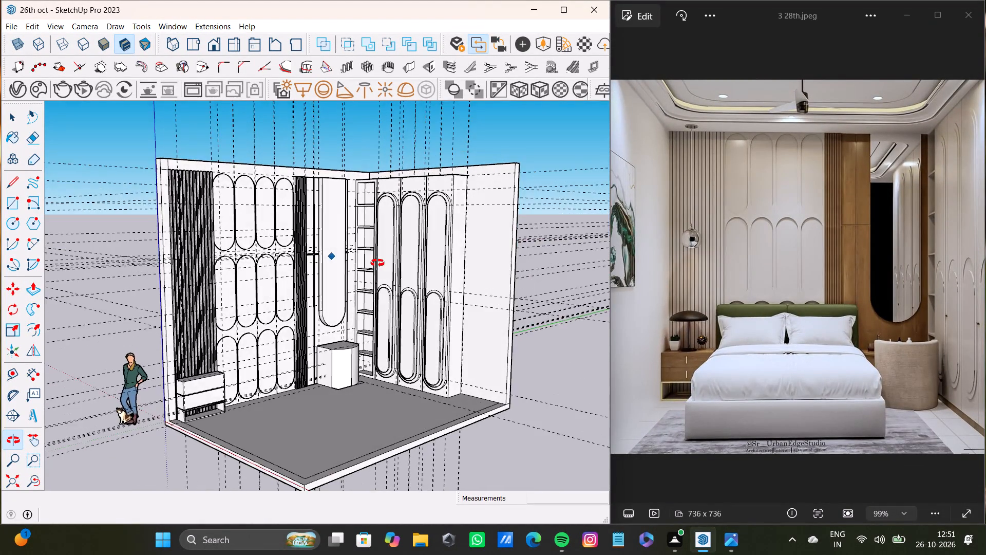
Undo both front corner cuts and the arc on top of the unit below the mirror, restoring the plain box.
middle_drag(377, 263, 380, 263)
scroll(377, 276, up, 4)
scroll(377, 277, down, 7)
shift+middle_drag(377, 277, 277, 267)
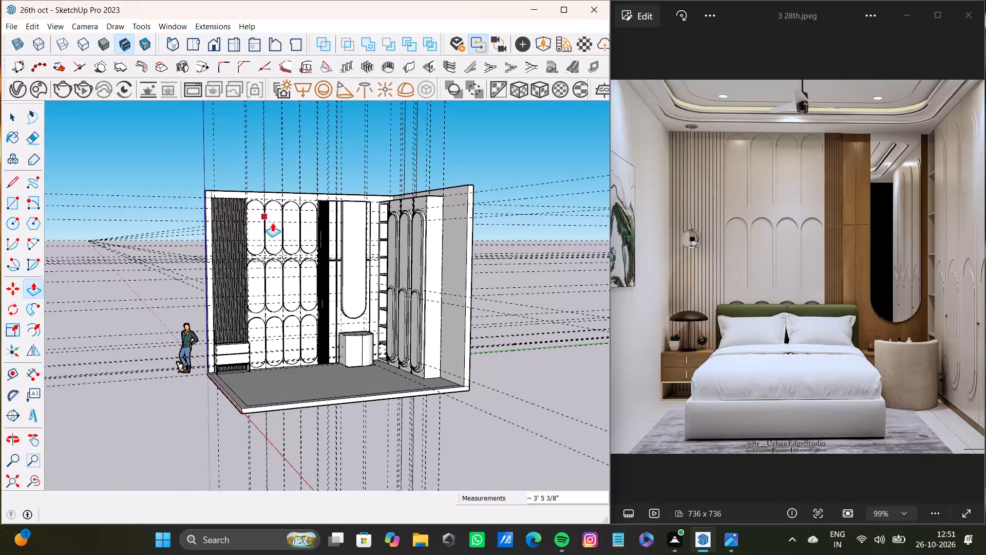
scroll(345, 334, up, 13)
middle_drag(373, 336, 266, 491)
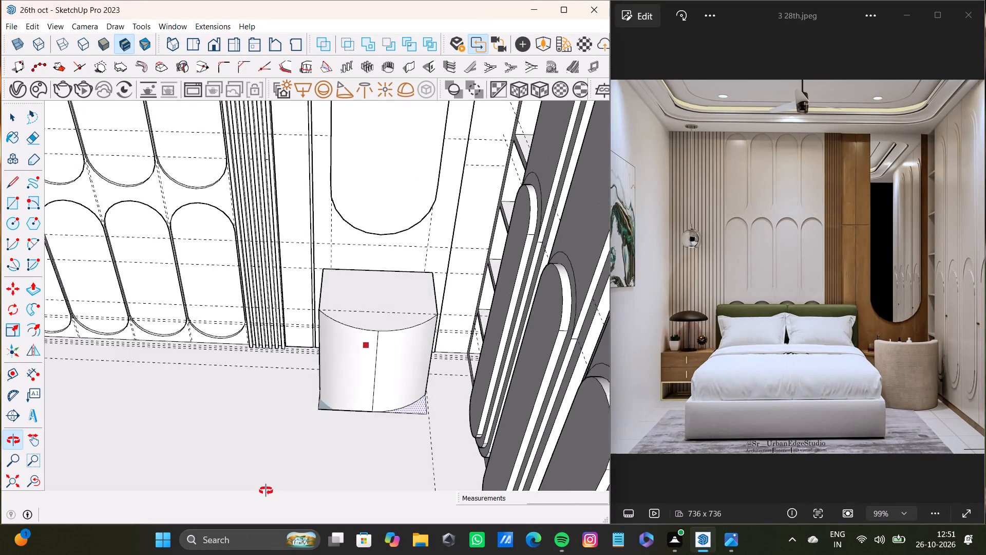
middle_drag(266, 491, 265, 493)
key(ctrl+z)
key(ctrl+z)
key(ctrl+z)
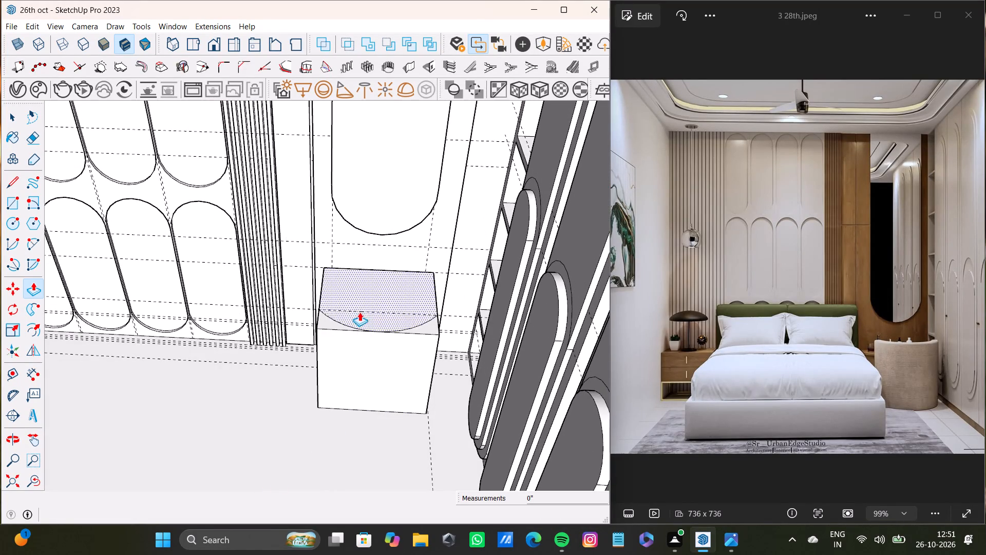
key(ctrl+z)
Push/Pull the box's front face back flush with the wall panel, and pull it out again about 2' 2 3/16".
scroll(361, 310, up, 8)
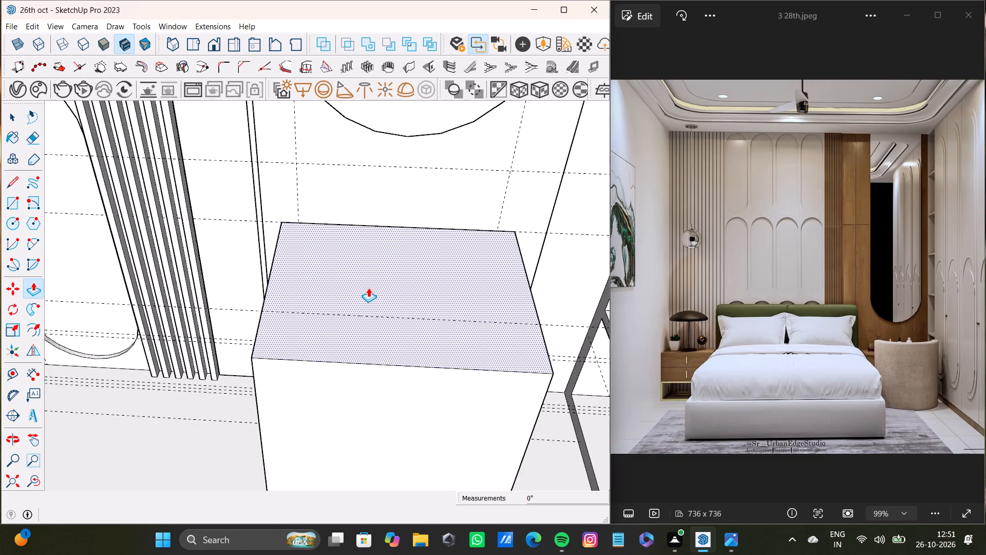
scroll(368, 284, down, 7)
middle_drag(368, 284, 400, 298)
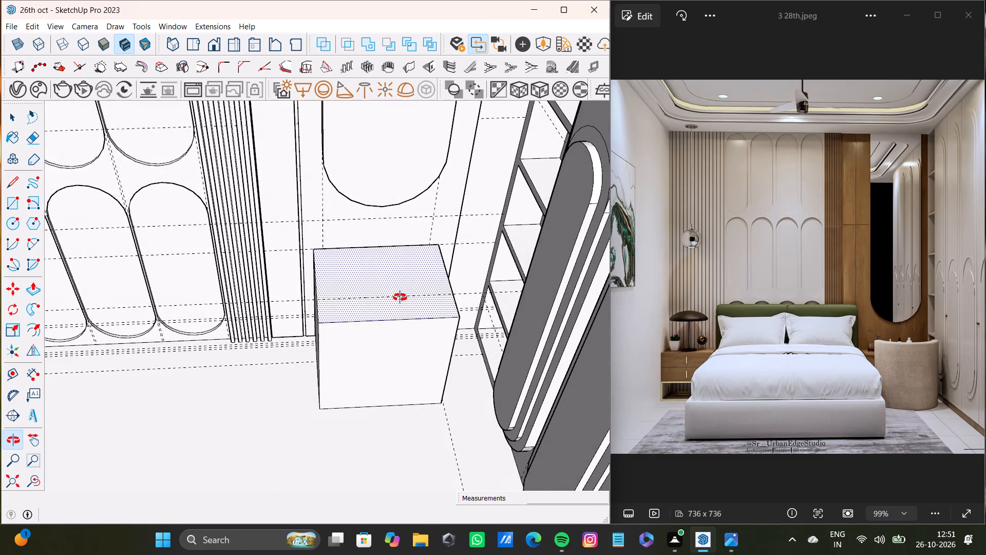
middle_drag(400, 298, 359, 316)
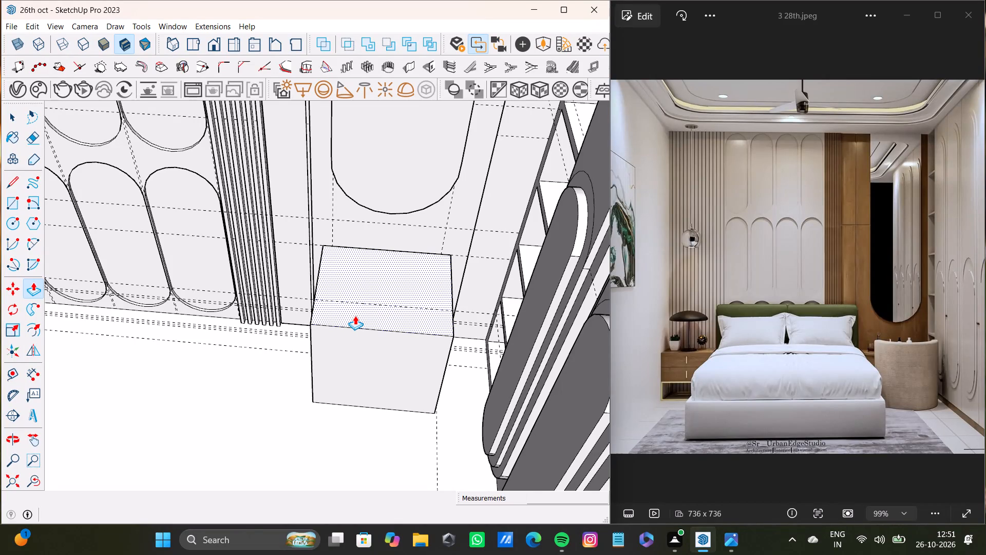
scroll(355, 316, down, 9)
middle_drag(356, 317, 411, 317)
scroll(359, 317, up, 2)
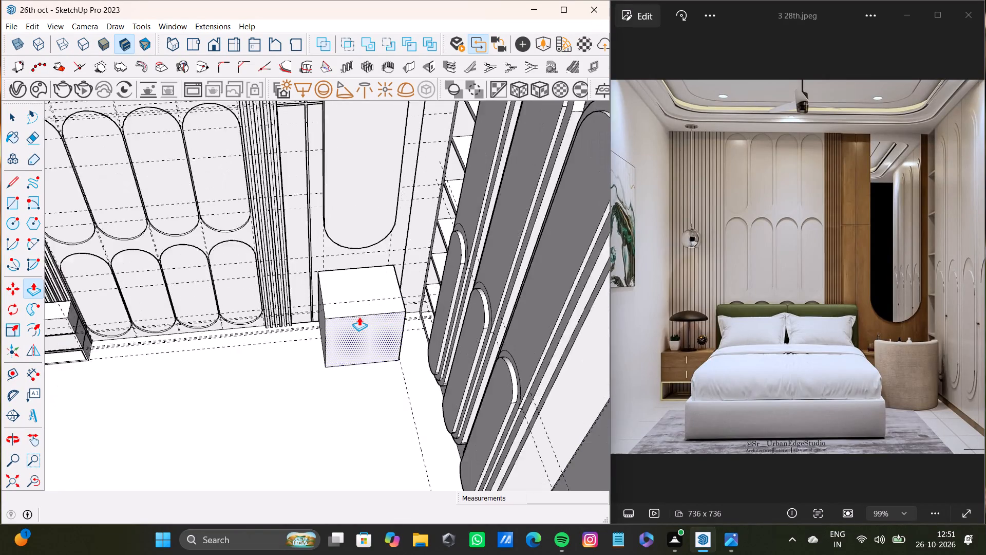
scroll(359, 317, up, 6)
middle_drag(345, 313, 350, 283)
drag(355, 339, 335, 259)
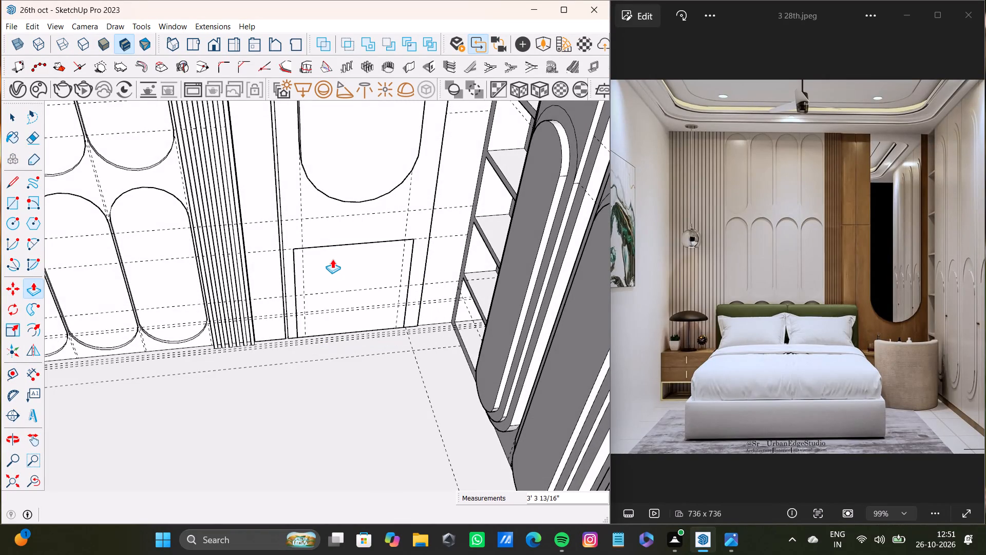
scroll(336, 294, down, 4)
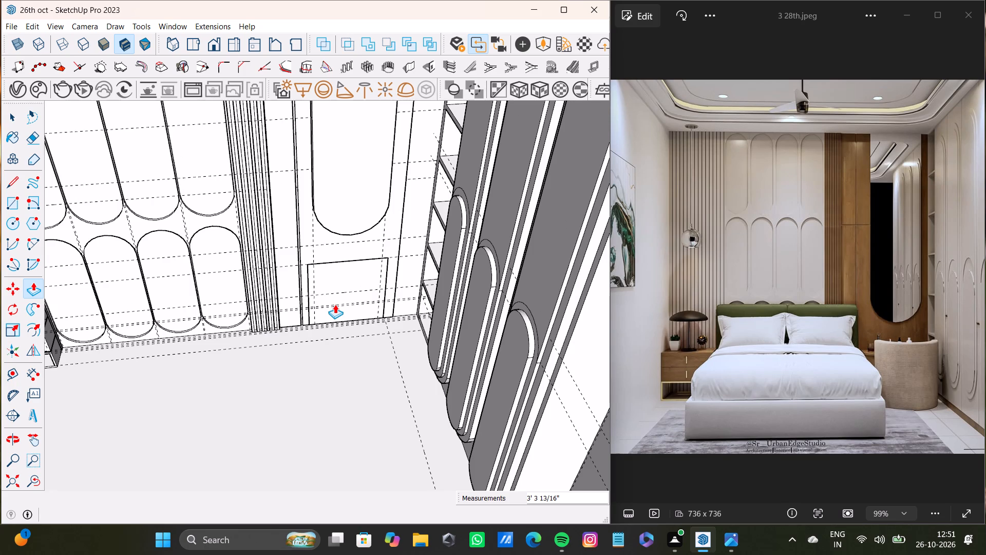
scroll(314, 290, up, 8)
drag(344, 263, 361, 345)
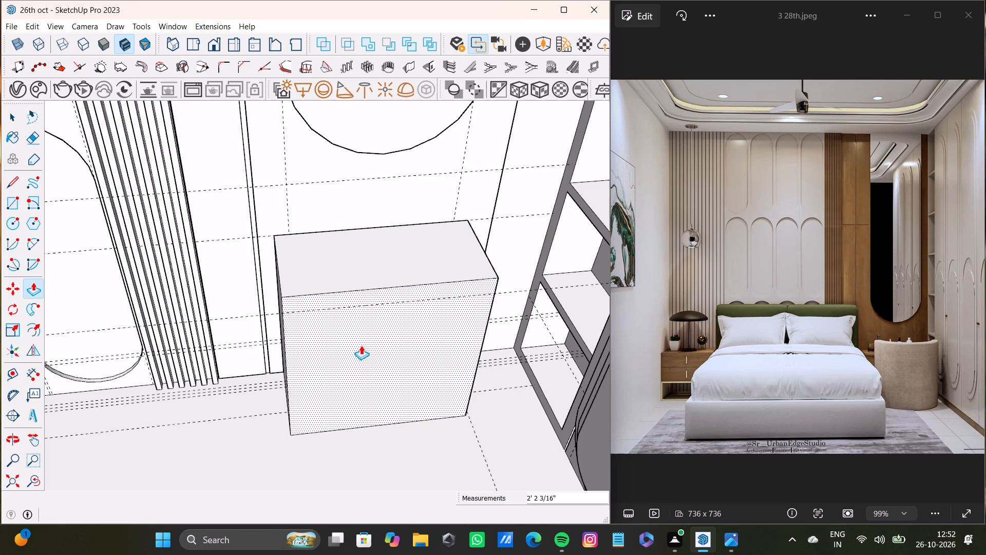
drag(361, 345, 361, 355)
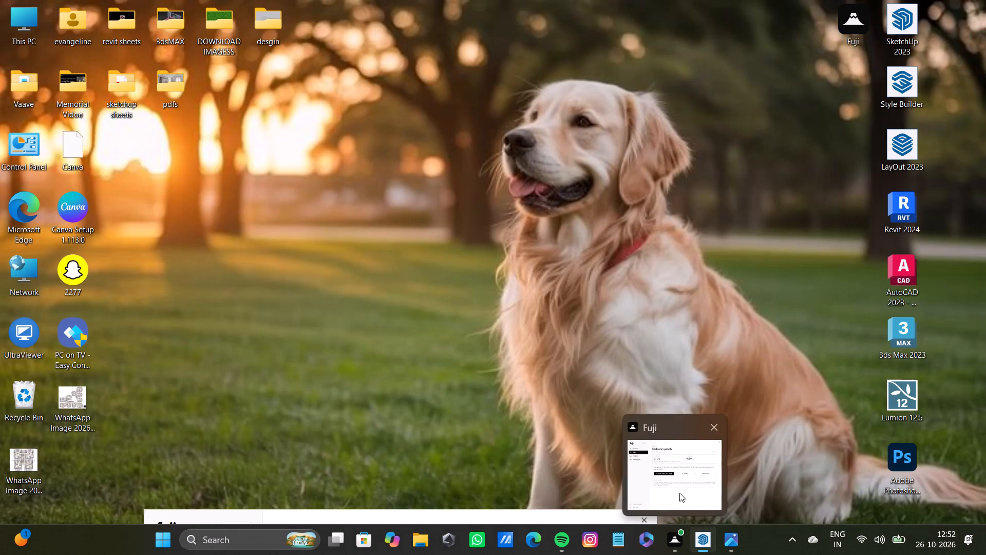
Place a guide line across the box's top, about 1' 5 11/16" forward from its back edge.
scroll(369, 304, down, 5)
middle_drag(374, 306, 350, 322)
key(t)
scroll(332, 255, up, 7)
click(377, 233)
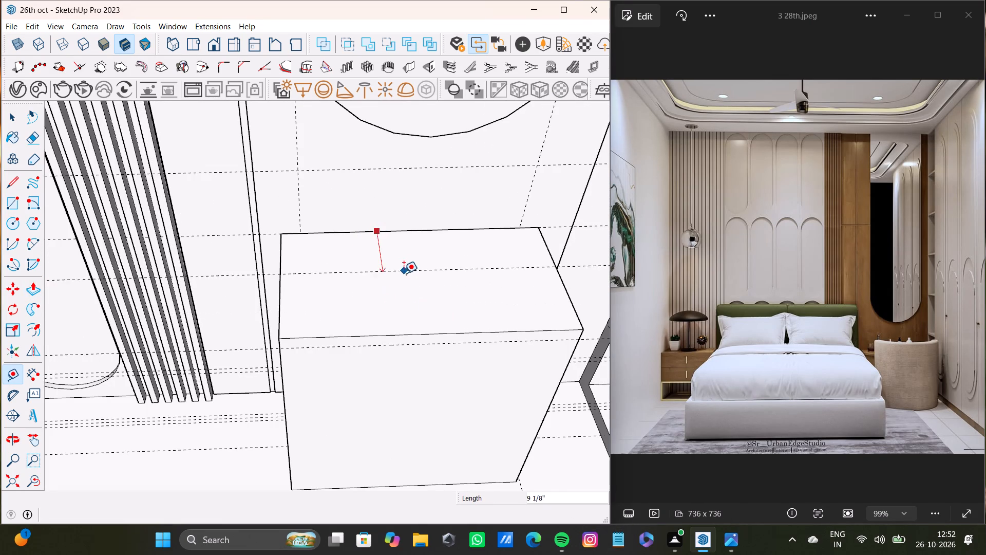
click(400, 314)
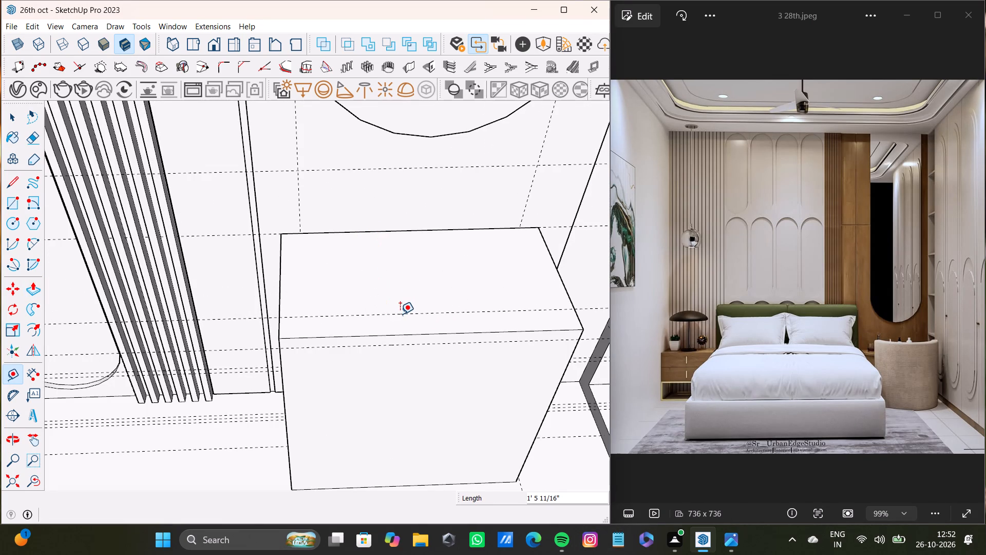
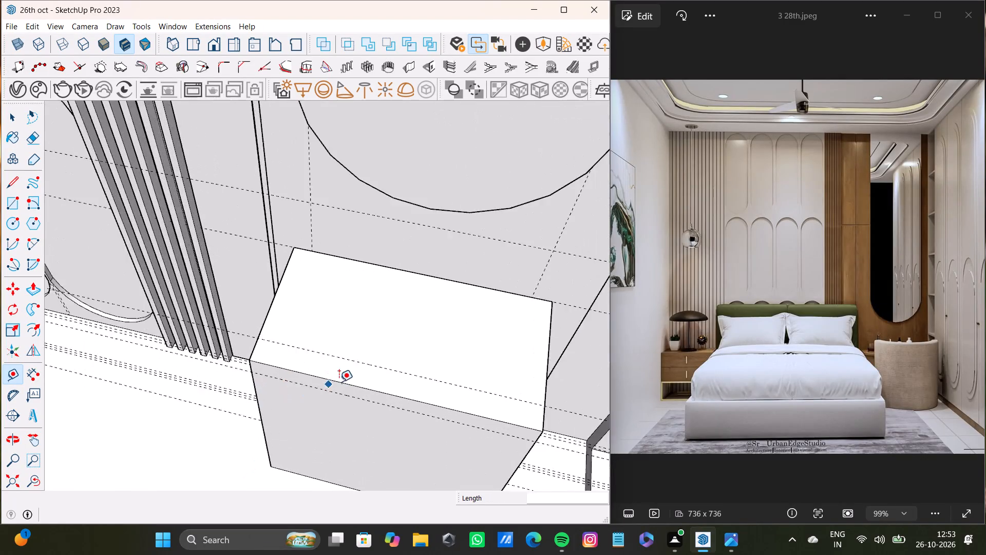
Replace the guide line across the box's top with one about 6 3/8" back from its front edge.
scroll(339, 382, up, 3)
key(space)
click(385, 362)
key(Delete)
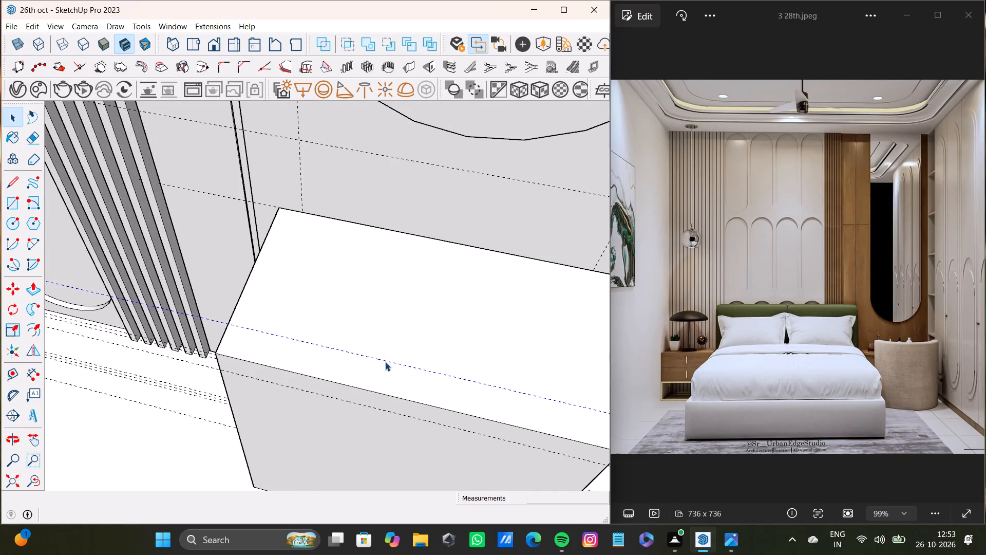
key(t)
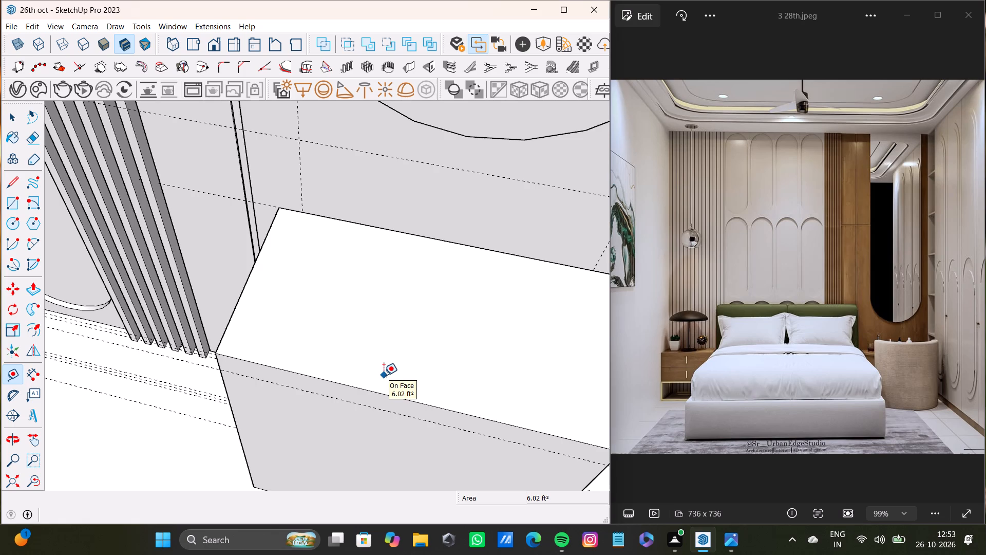
scroll(358, 375, down, 1)
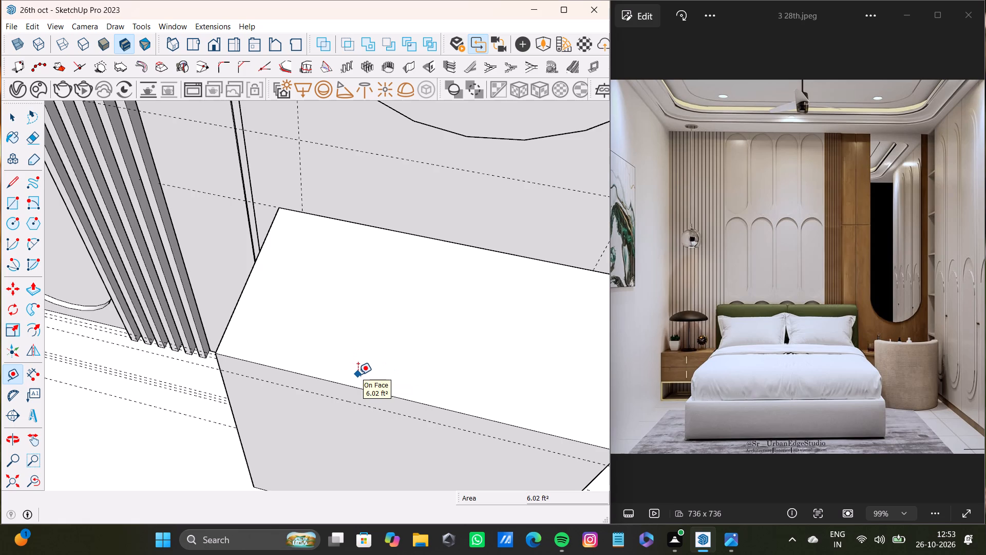
scroll(359, 374, down, 3)
scroll(359, 379, up, 7)
click(357, 385)
scroll(367, 316, down, 7)
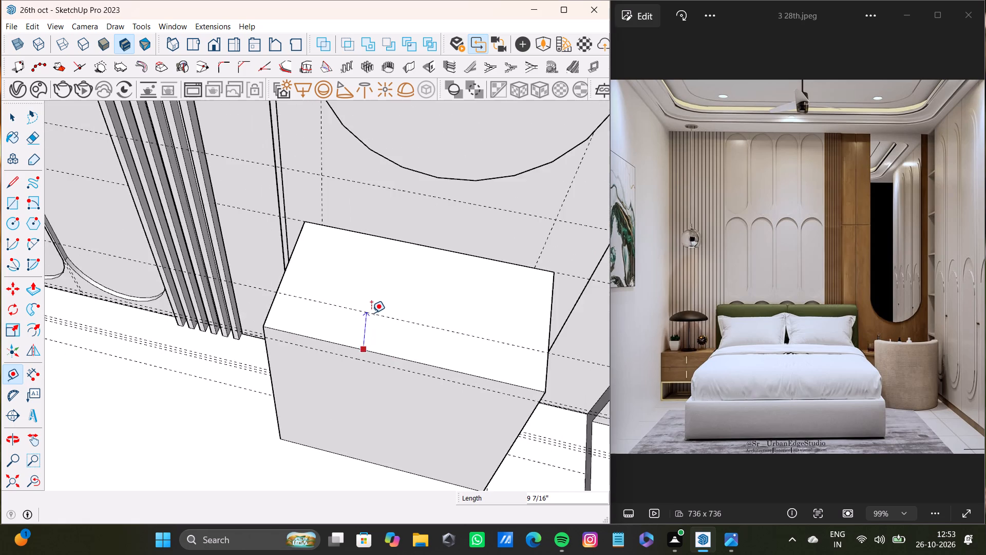
shift+middle_drag(371, 313, 450, 346)
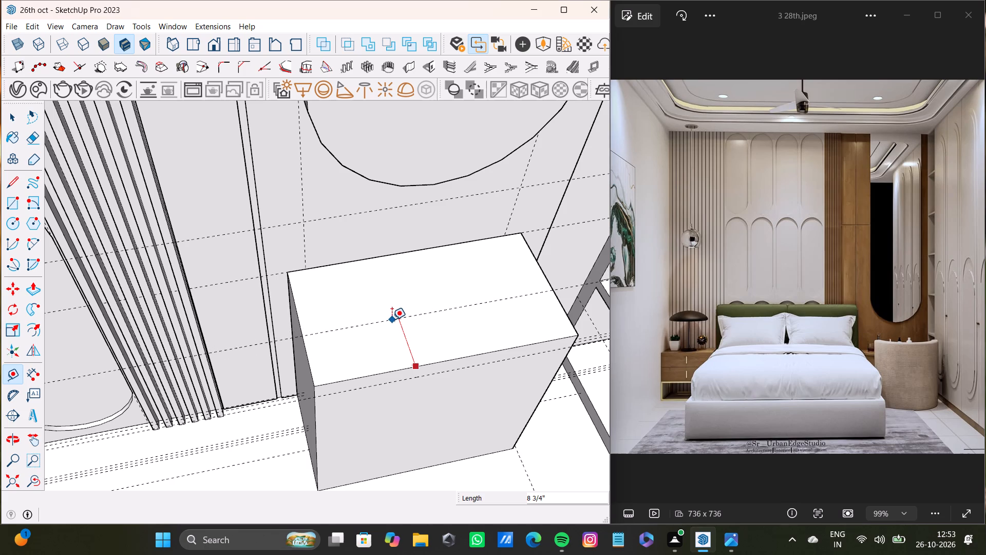
click(390, 334)
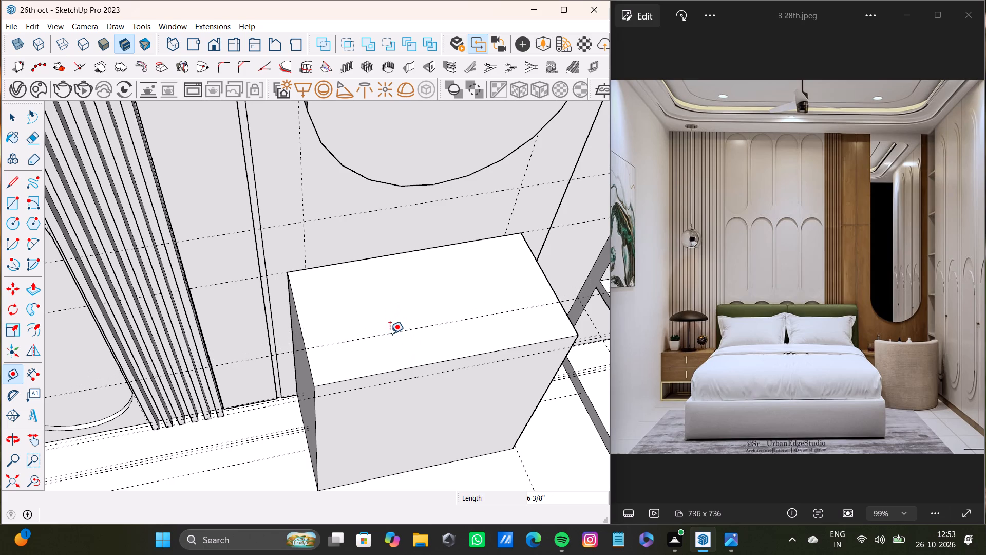
Draw a two-point arc on the box's top between the guide's side intersections, bulging forward to the front edge.
scroll(364, 368, down, 4)
middle_drag(366, 373, 324, 375)
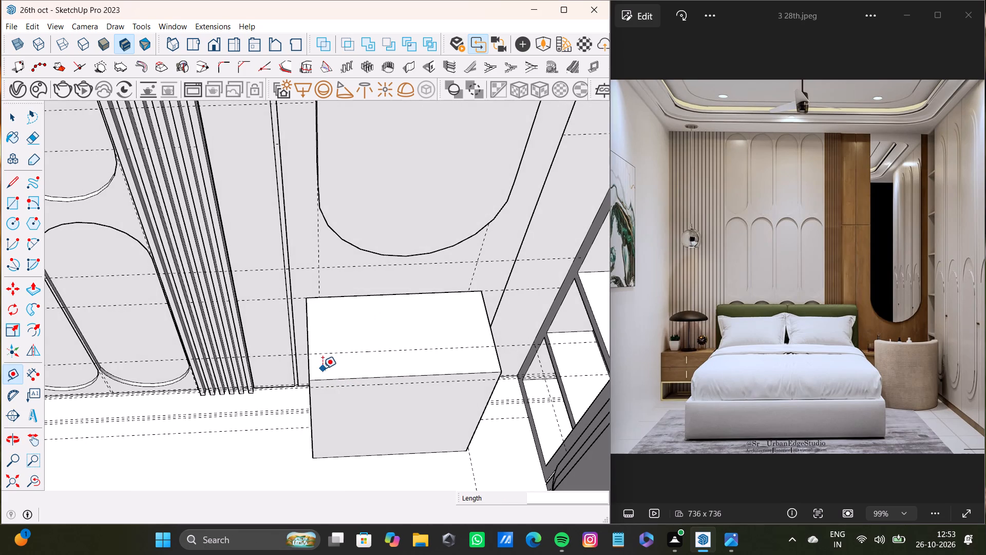
key(a)
scroll(319, 360, up, 7)
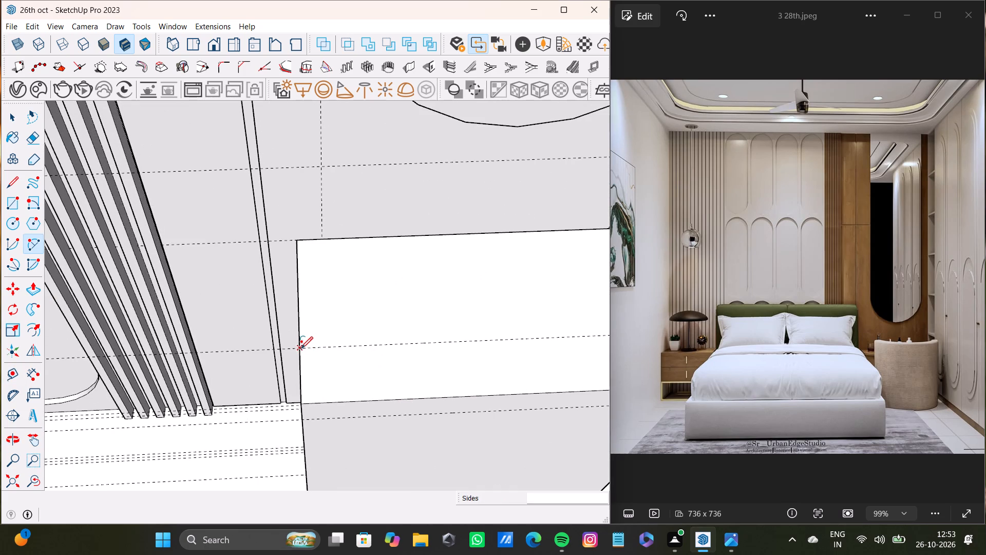
click(301, 348)
scroll(476, 371, down, 3)
shift+middle_drag(483, 357, 390, 357)
click(541, 339)
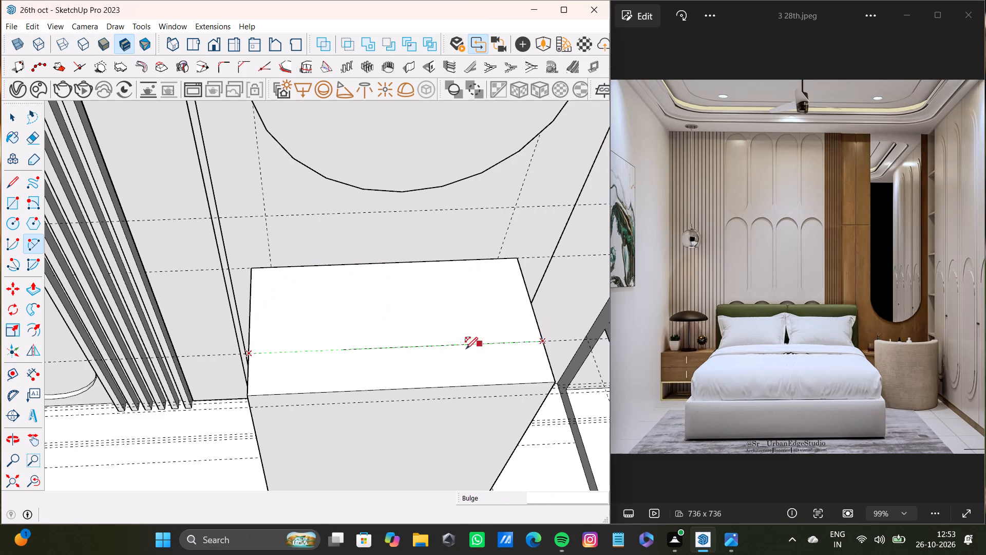
click(424, 390)
Push/Pull the left front corner outside the arc down nearly to the base of the box.
key(space)
click(317, 379)
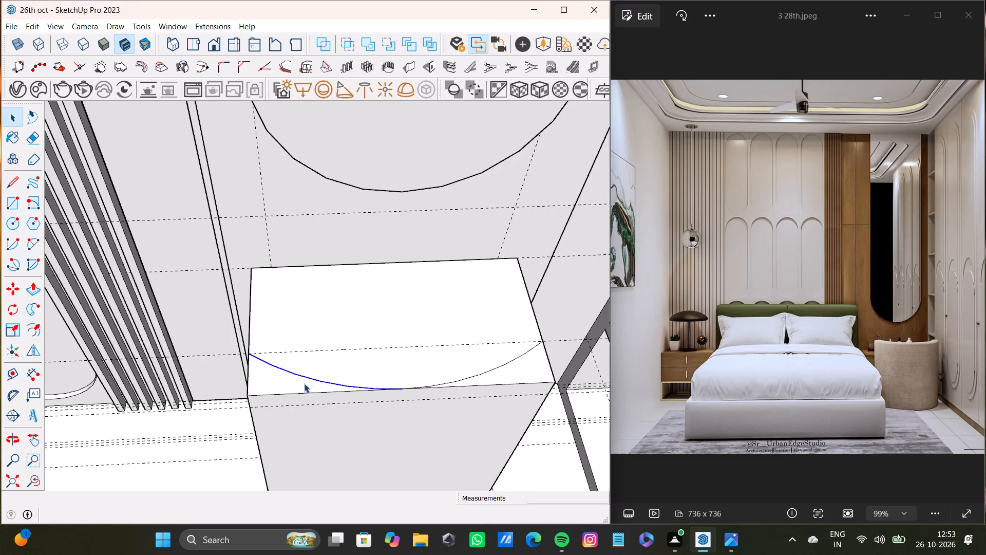
click(301, 384)
key(p)
drag(296, 384, 296, 433)
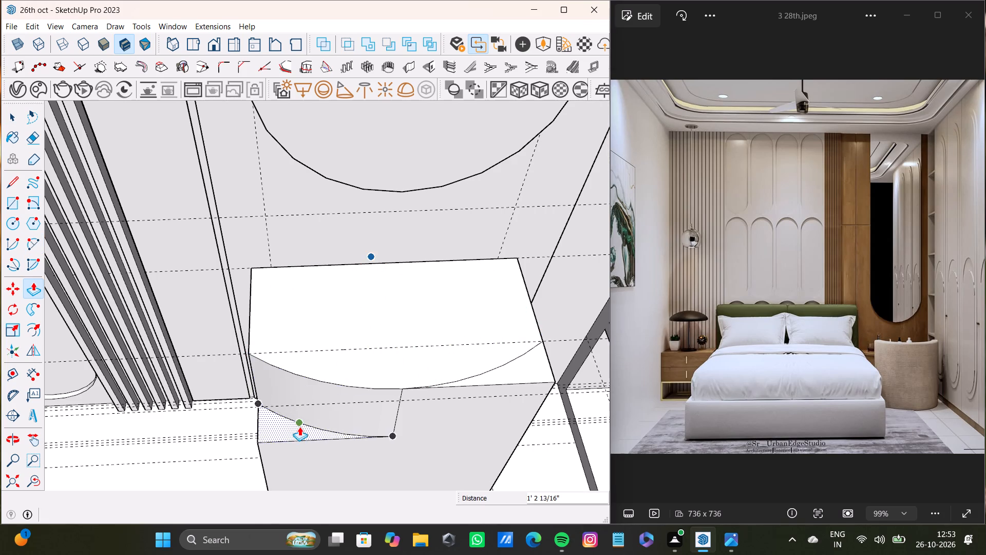
scroll(299, 427, down, 4)
shift+middle_drag(299, 427, 323, 294)
drag(321, 294, 324, 400)
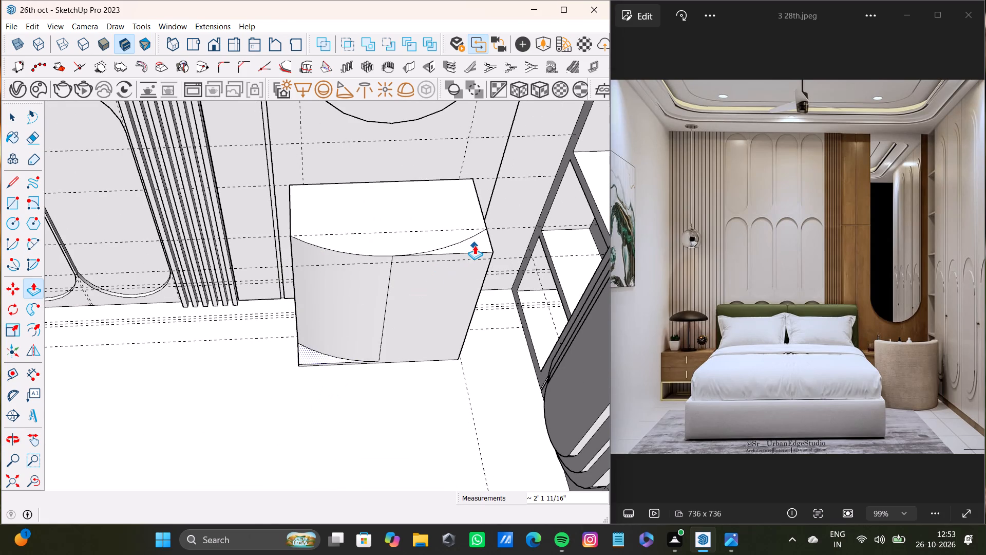
Push/Pull the right front corner outside the arc down about 3' 5 3/8" to the base.
key(space)
click(475, 245)
key(p)
drag(475, 245, 428, 387)
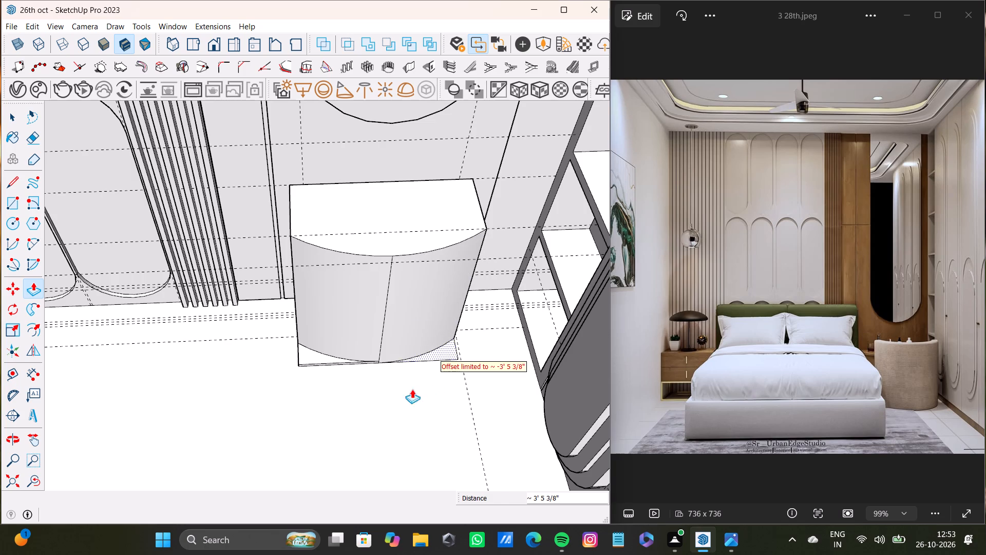
Push the remaining thin slab at the unit's left front corner down to floor level.
scroll(403, 387, down, 4)
middle_drag(403, 386, 455, 356)
scroll(374, 348, up, 11)
drag(340, 379, 339, 395)
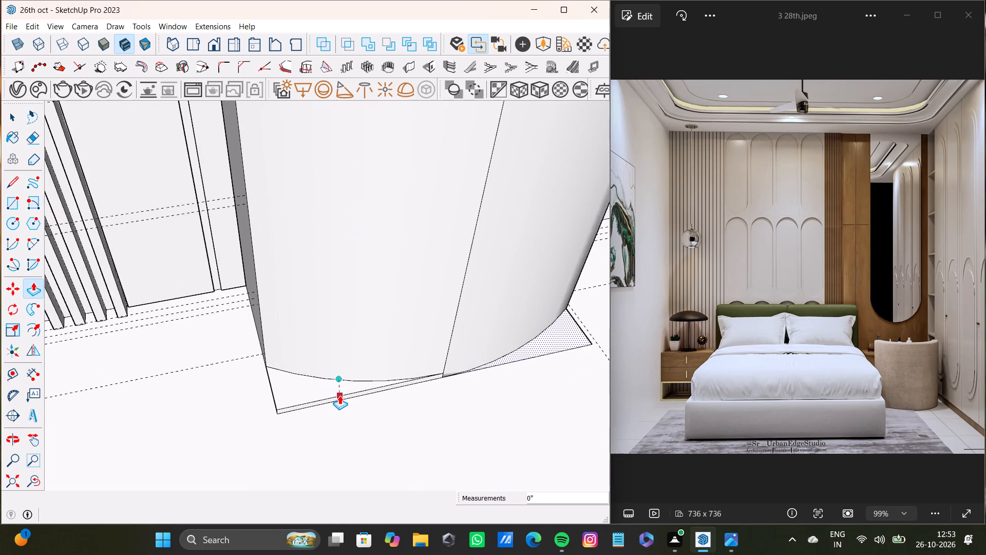
drag(339, 395, 339, 396)
scroll(340, 391, down, 7)
middle_drag(344, 385, 517, 343)
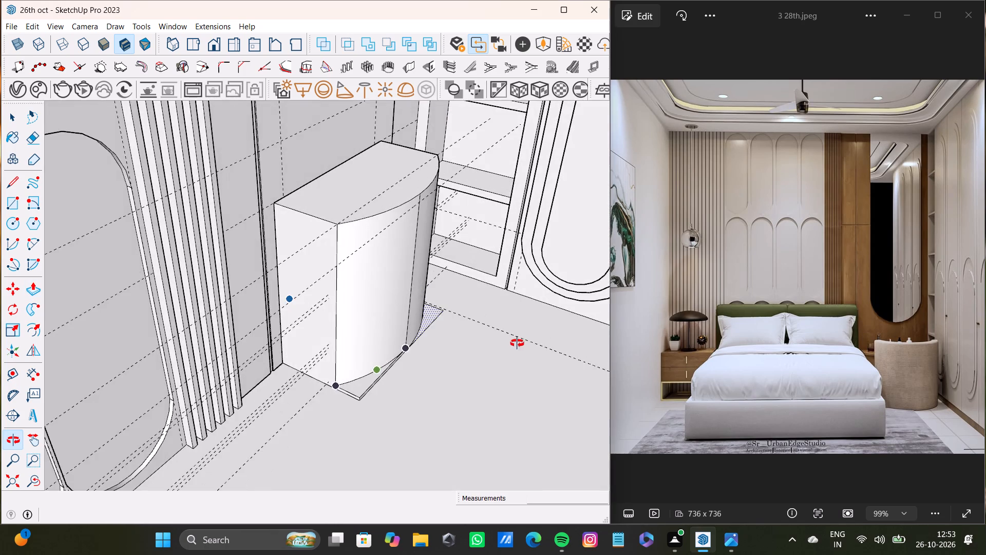
middle_drag(517, 343, 532, 335)
scroll(418, 356, up, 4)
key(space)
click(359, 383)
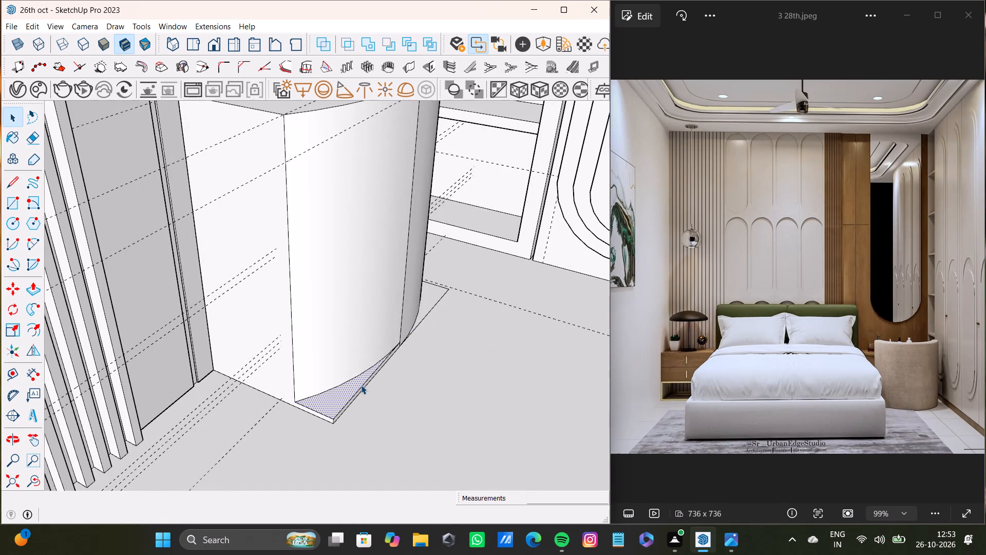
key(p)
drag(365, 384, 368, 409)
scroll(361, 401, down, 5)
middle_drag(361, 399, 306, 417)
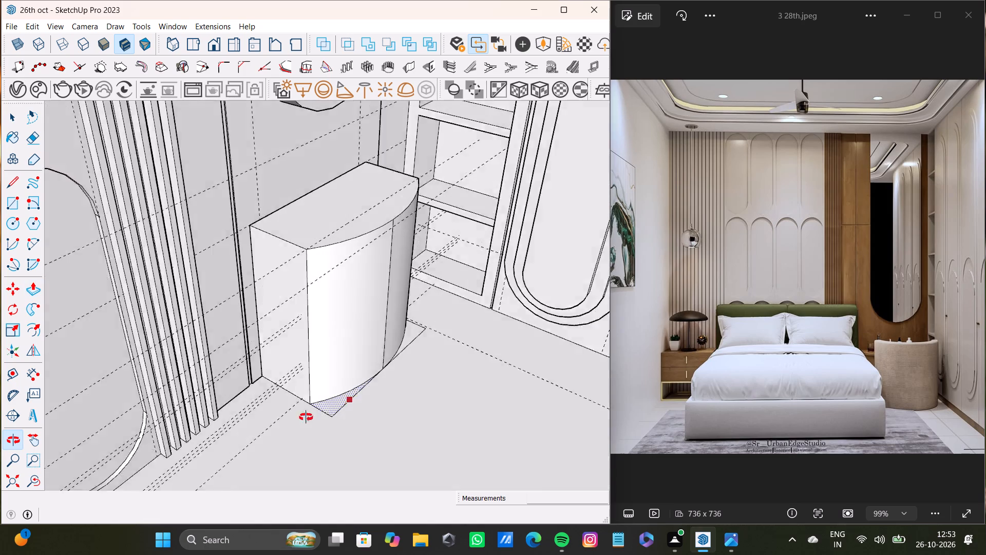
middle_drag(306, 417, 190, 461)
Apply Smooth and Soft to the outline edges of the unit's top and the vertical seam on its curved front.
key(space)
click(343, 269)
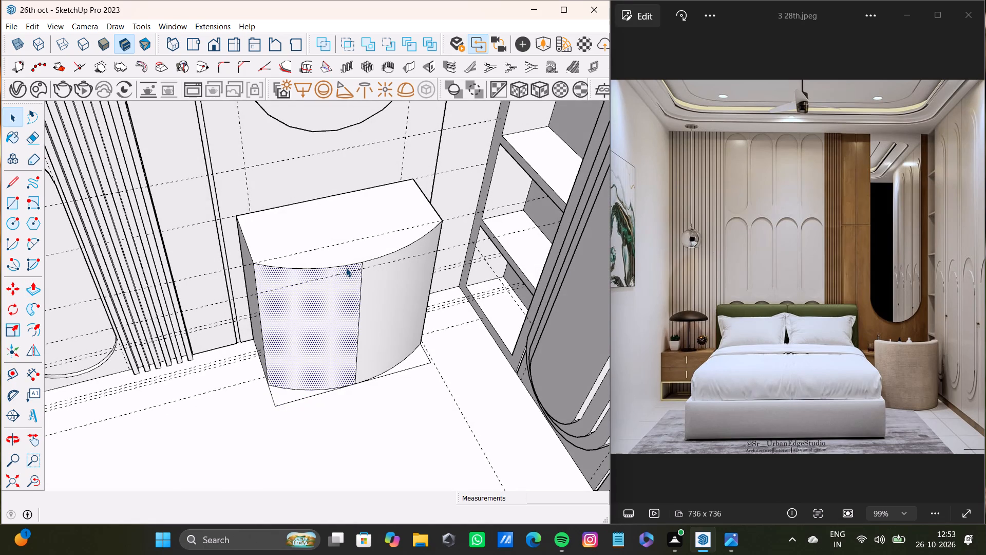
scroll(343, 268, up, 7)
shift+click(348, 263)
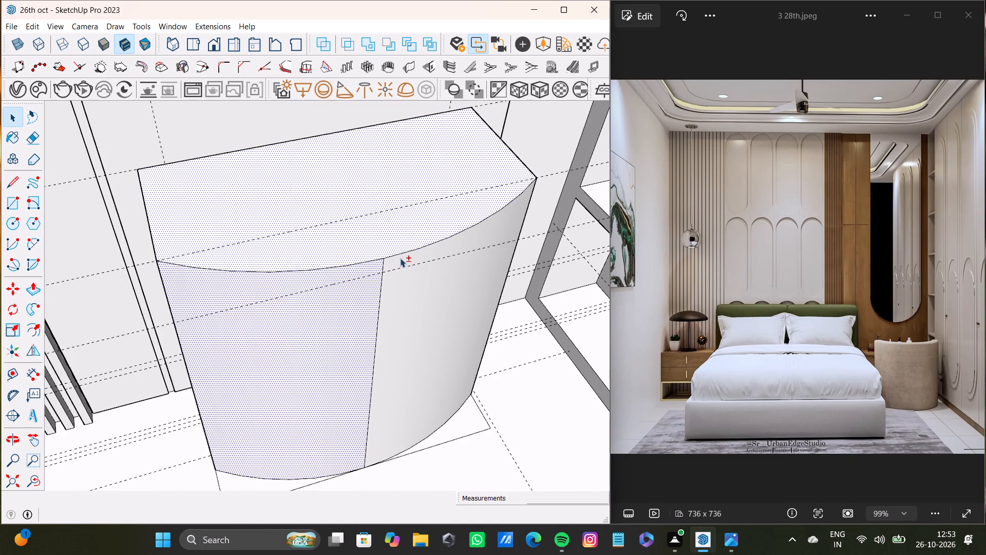
shift+click(402, 256)
shift+click(406, 252)
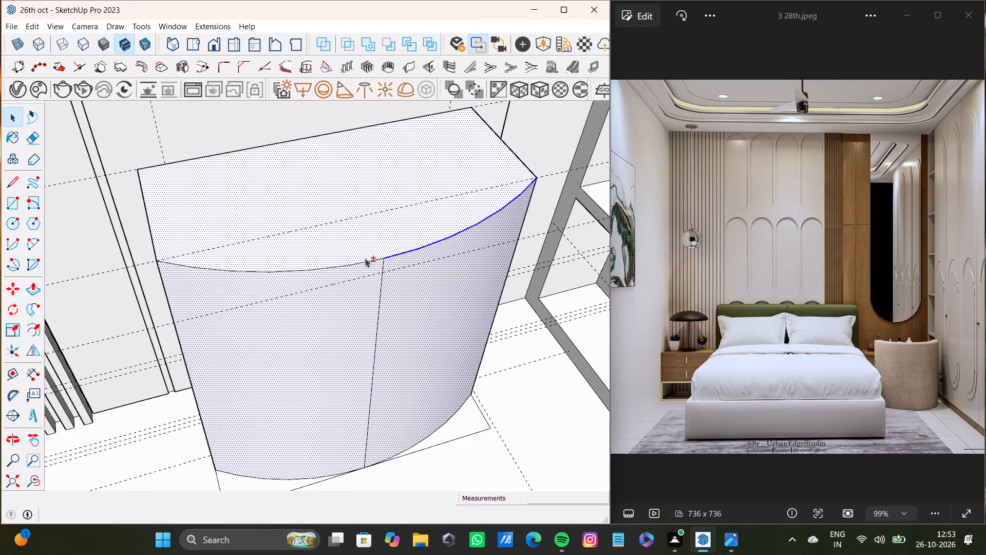
shift+click(364, 263)
shift+click(382, 265)
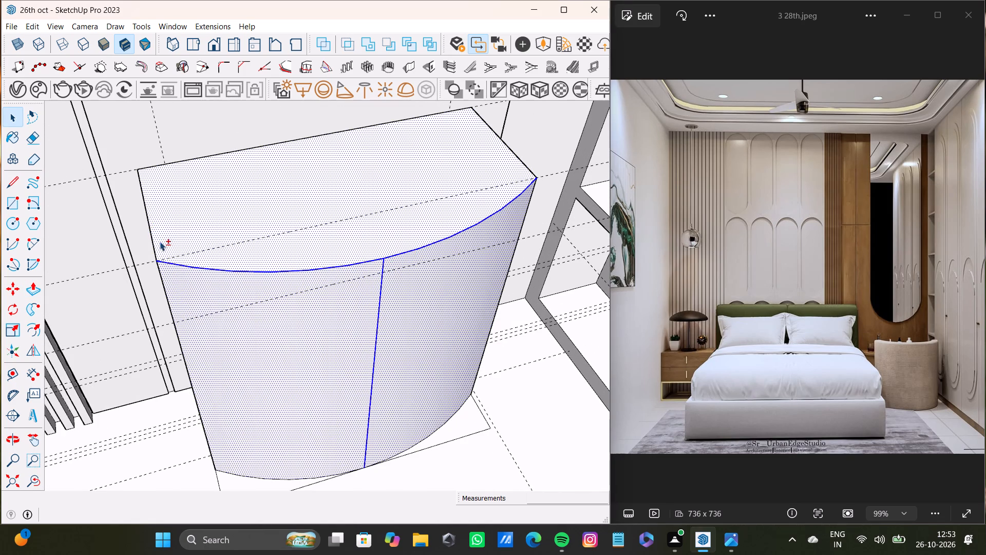
shift+click(153, 246)
shift+click(185, 161)
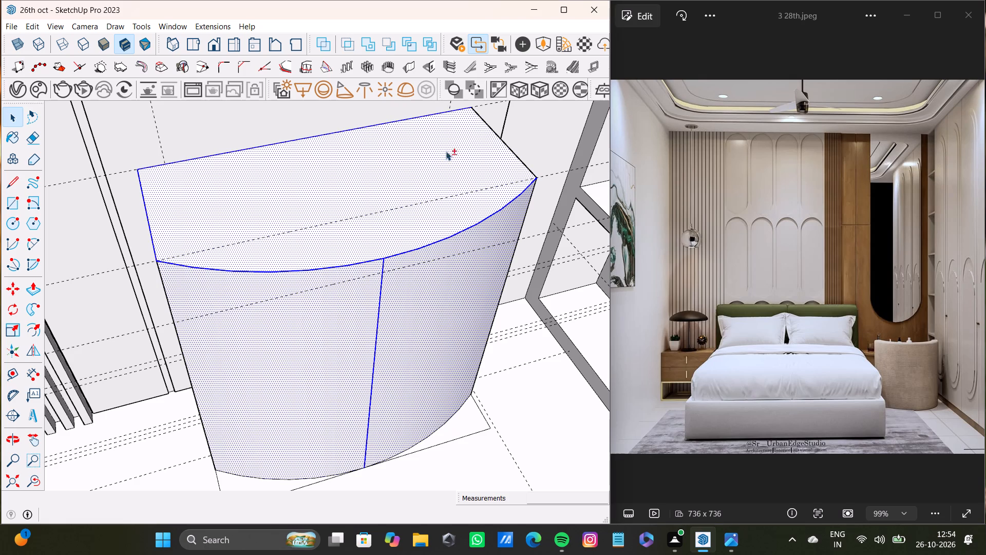
shift+click(517, 156)
shift+click(488, 177)
shift+click(485, 244)
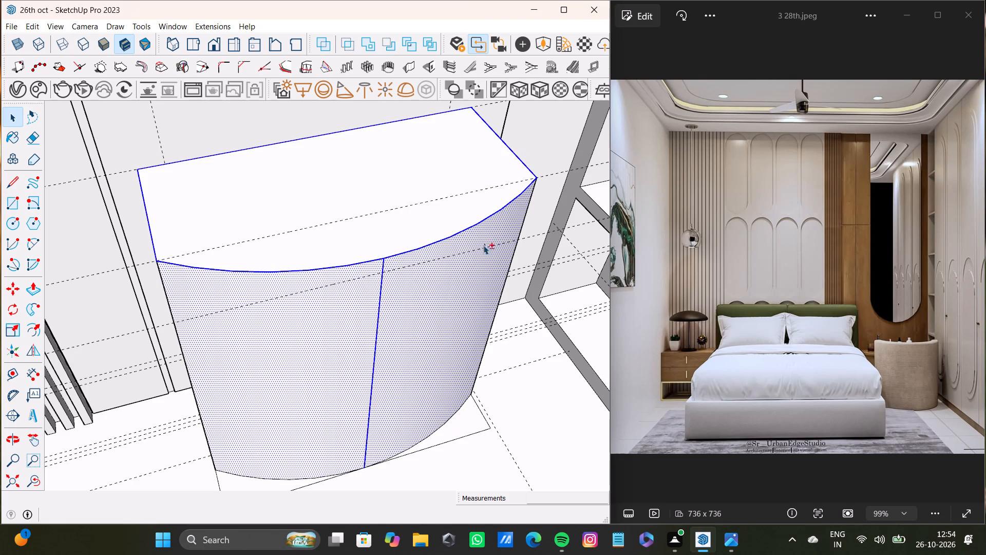
shift+click(350, 321)
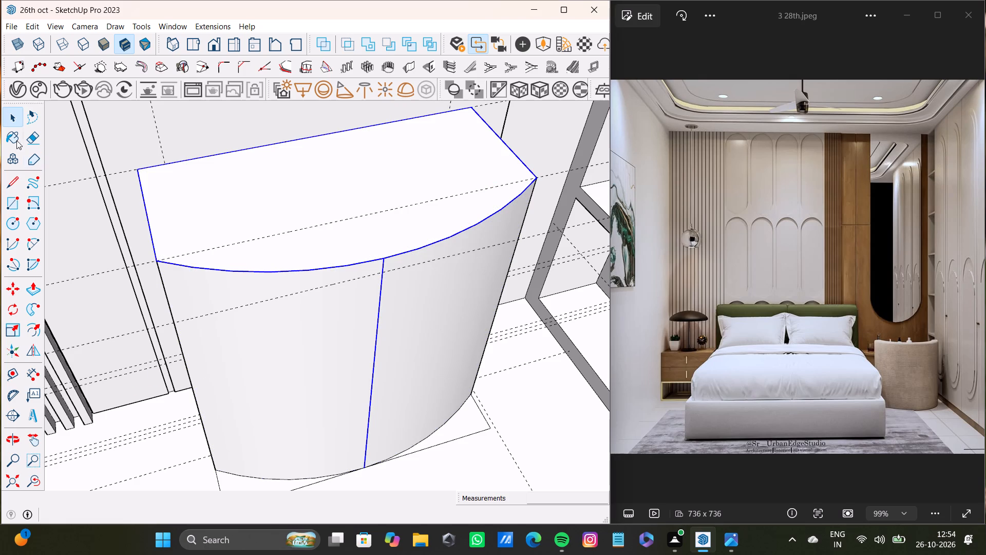
shift+click(15, 136)
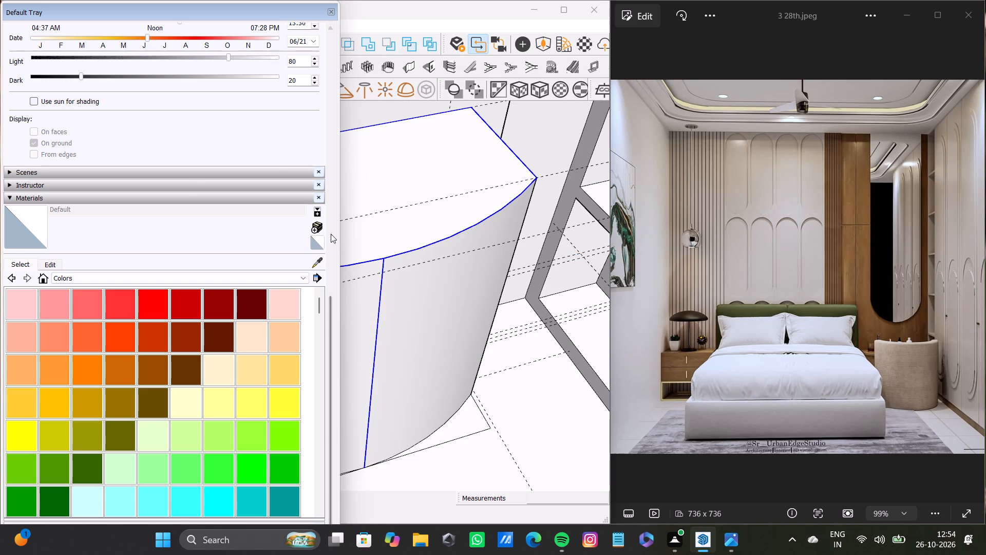
drag(331, 307, 346, 155)
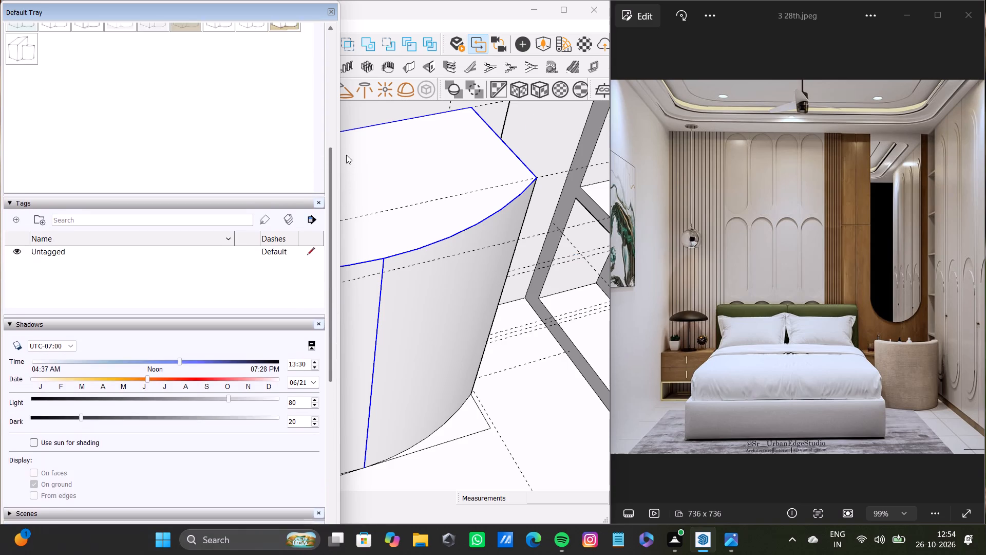
drag(346, 155, 360, 21)
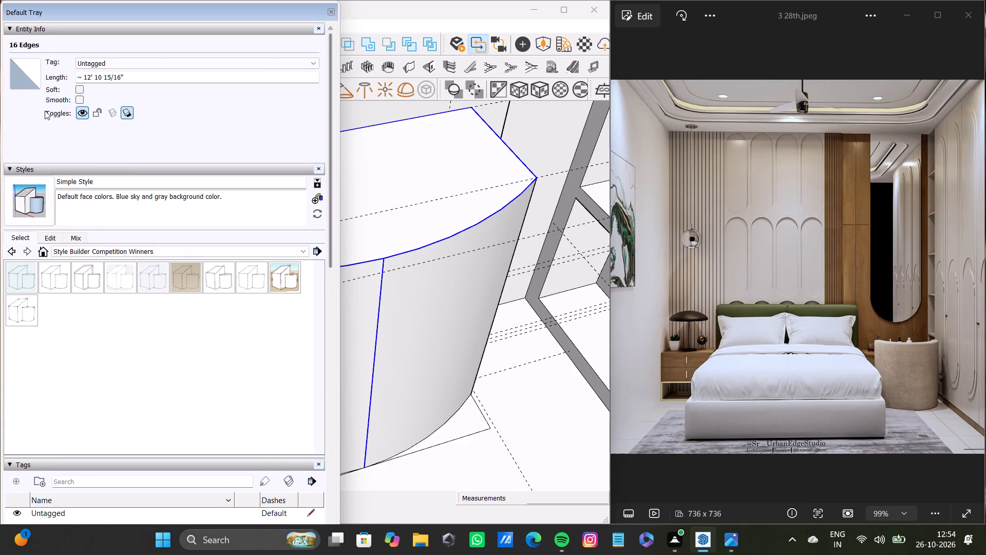
click(78, 102)
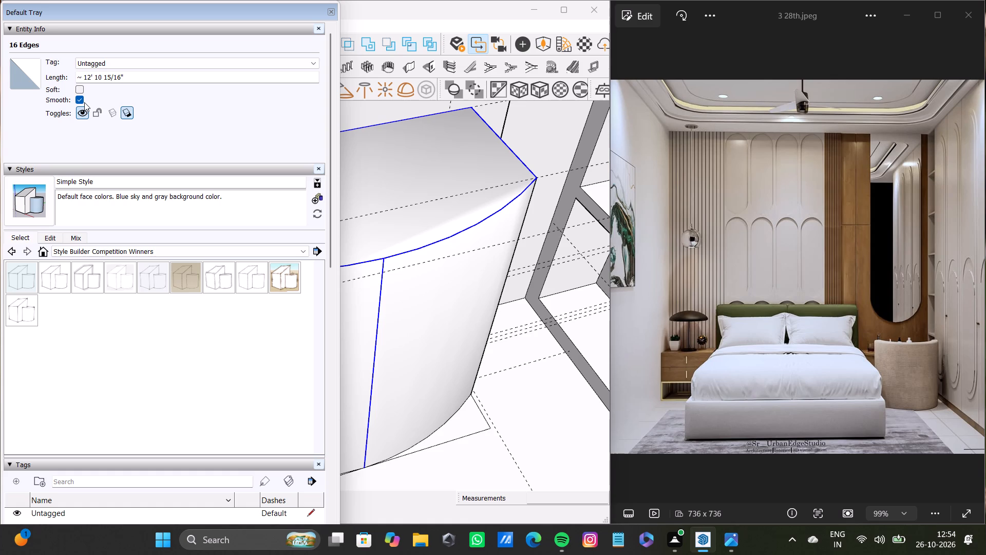
click(80, 91)
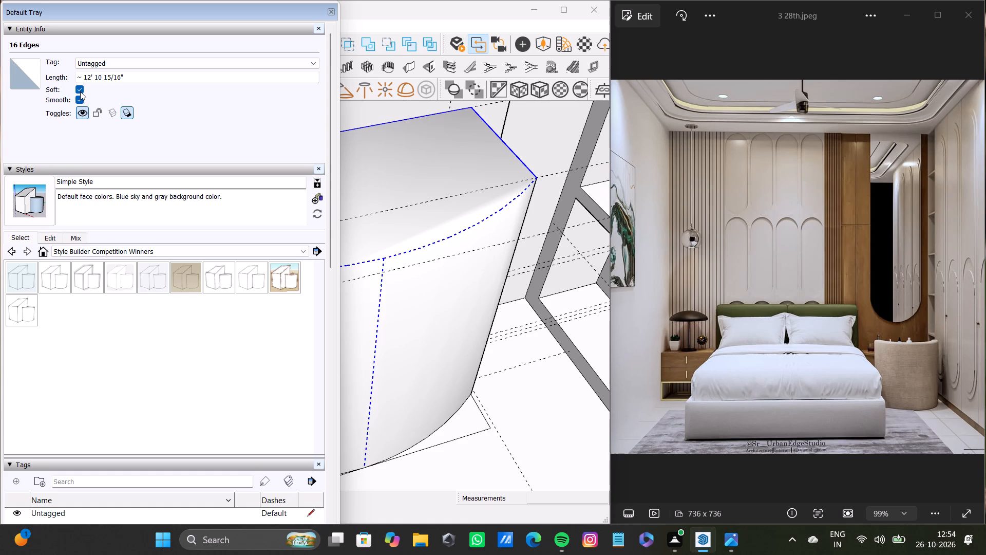
scroll(218, 115, down, 2)
click(333, 15)
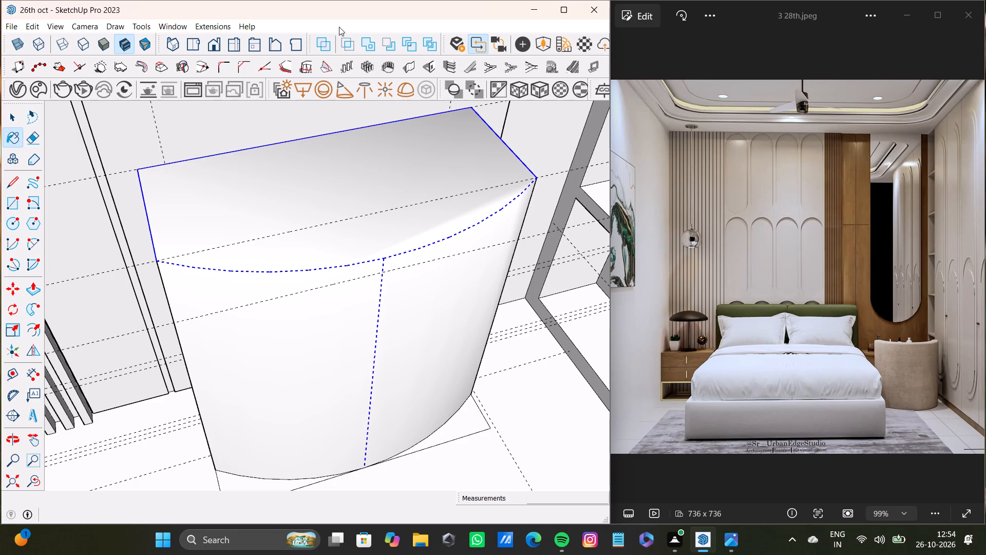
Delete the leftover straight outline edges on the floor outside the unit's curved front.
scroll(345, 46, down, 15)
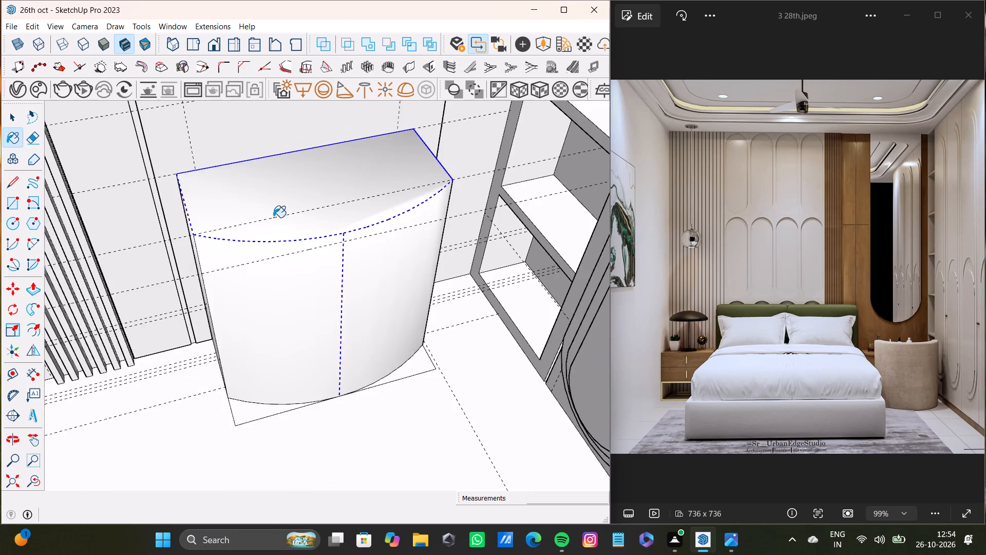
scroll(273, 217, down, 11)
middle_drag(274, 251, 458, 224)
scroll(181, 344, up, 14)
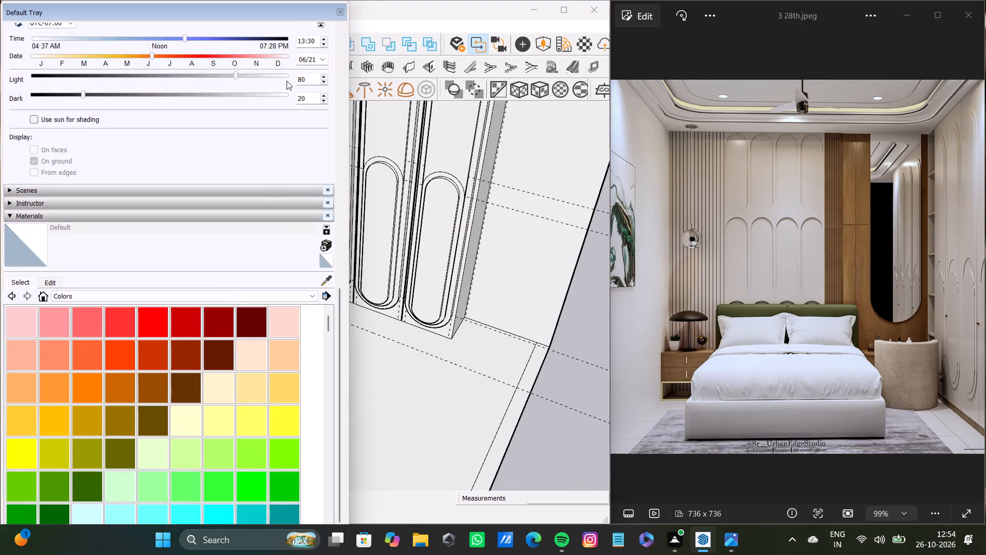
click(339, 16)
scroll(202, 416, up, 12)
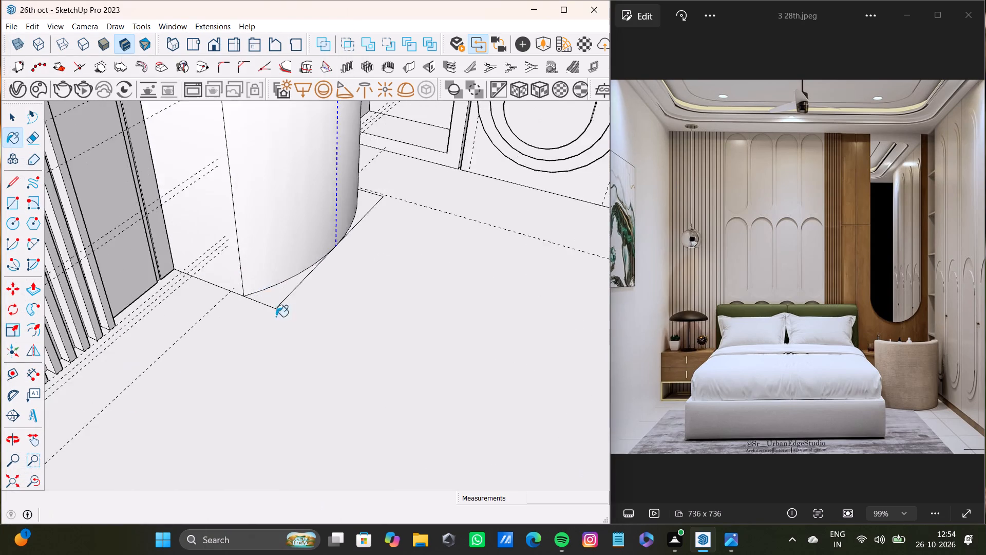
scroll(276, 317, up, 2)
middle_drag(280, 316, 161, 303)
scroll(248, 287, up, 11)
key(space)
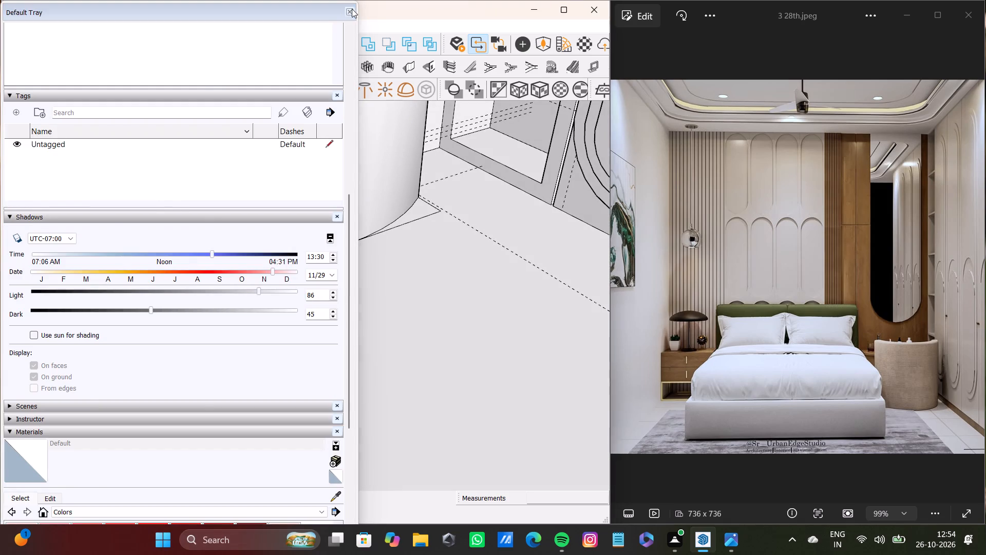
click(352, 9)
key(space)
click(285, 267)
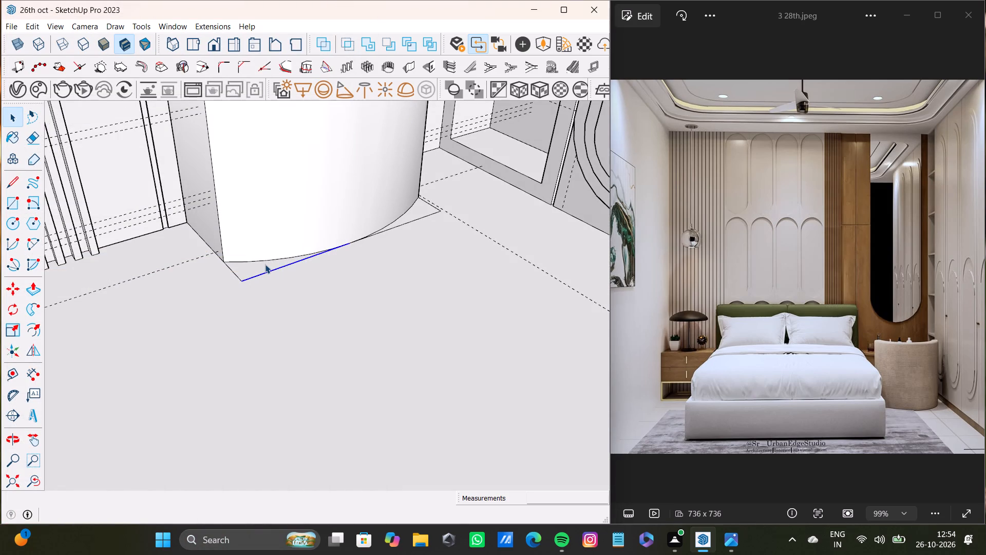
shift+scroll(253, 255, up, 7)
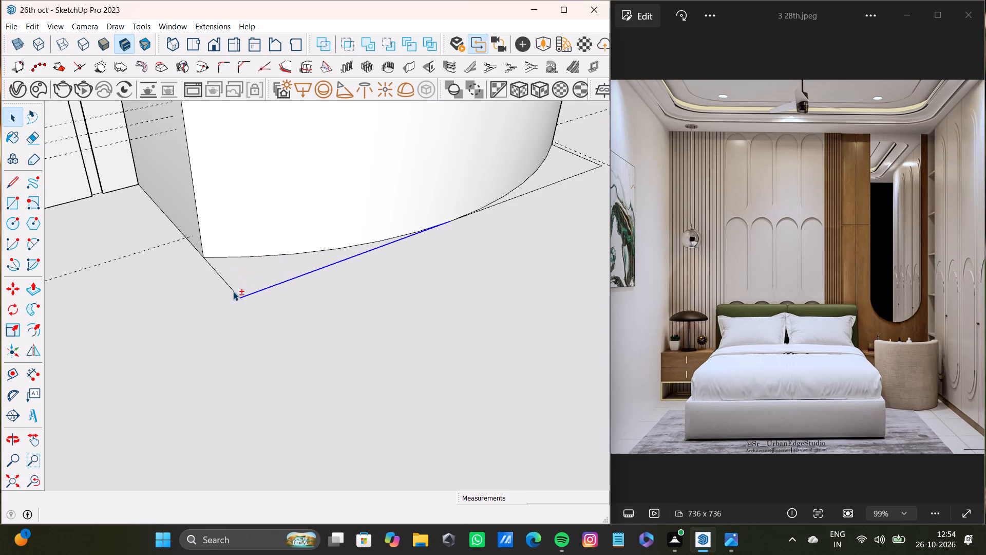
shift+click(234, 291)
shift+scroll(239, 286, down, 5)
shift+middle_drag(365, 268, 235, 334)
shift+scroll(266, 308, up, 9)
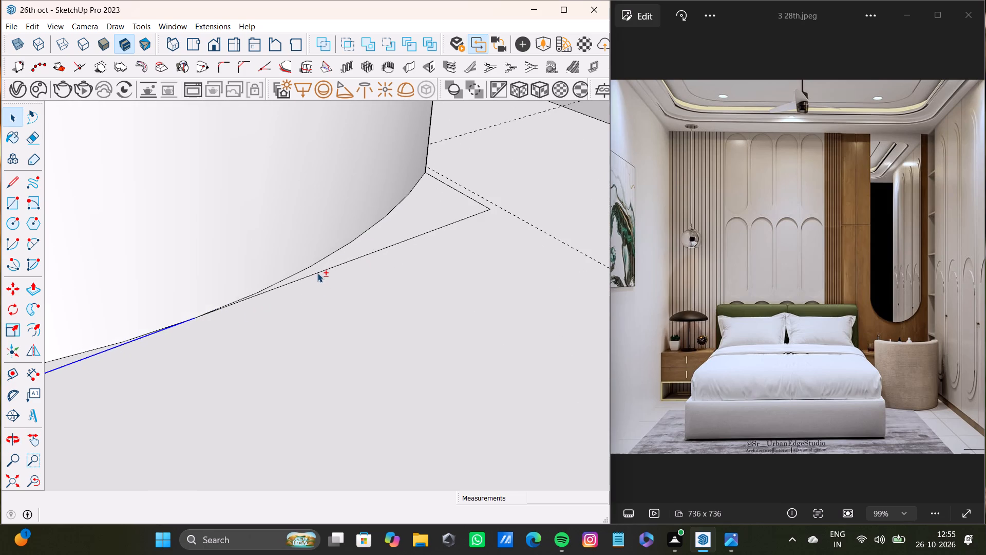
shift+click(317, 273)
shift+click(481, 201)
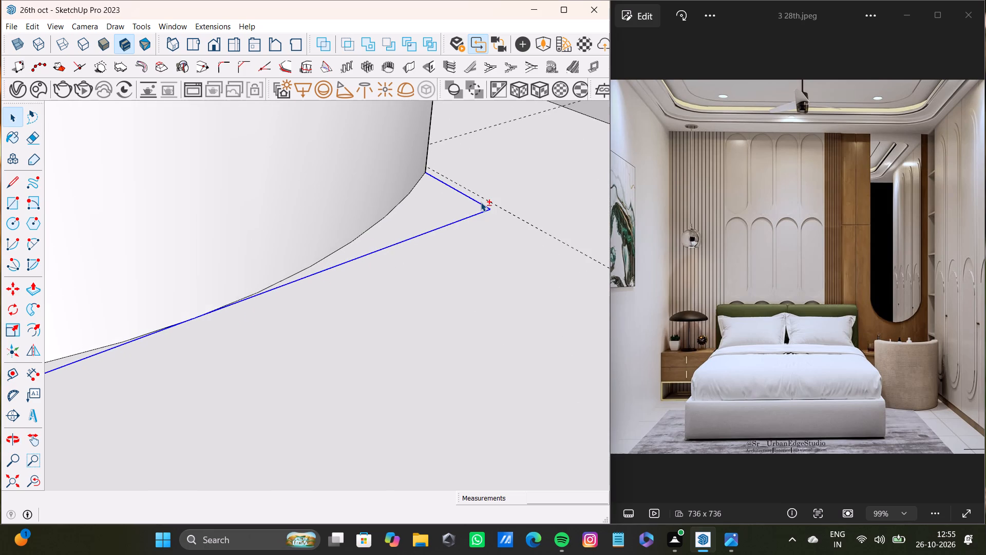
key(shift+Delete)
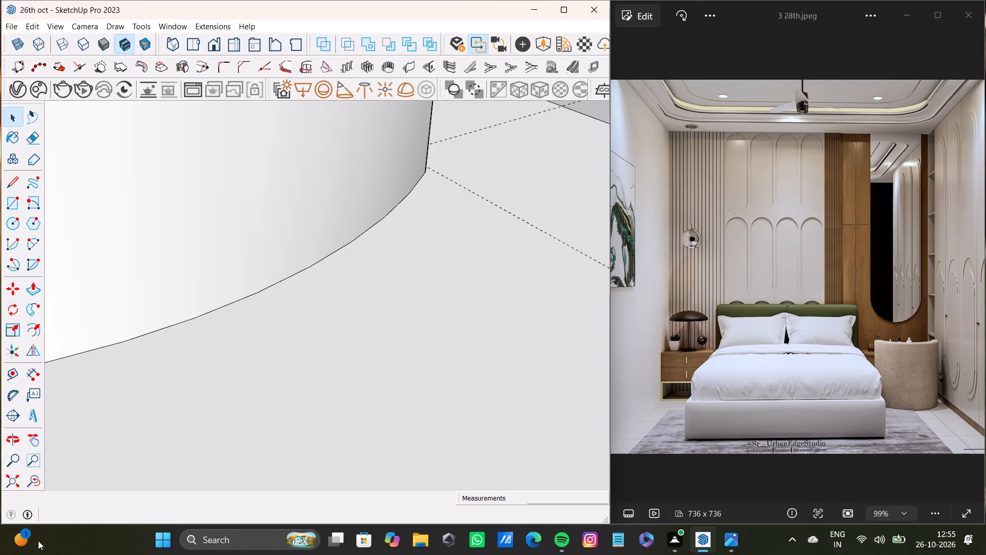
Inspect the curved-front unit's top, sides and base from several angles.
click(36, 479)
scroll(348, 221, down, 8)
shift+middle_drag(278, 232, 468, 346)
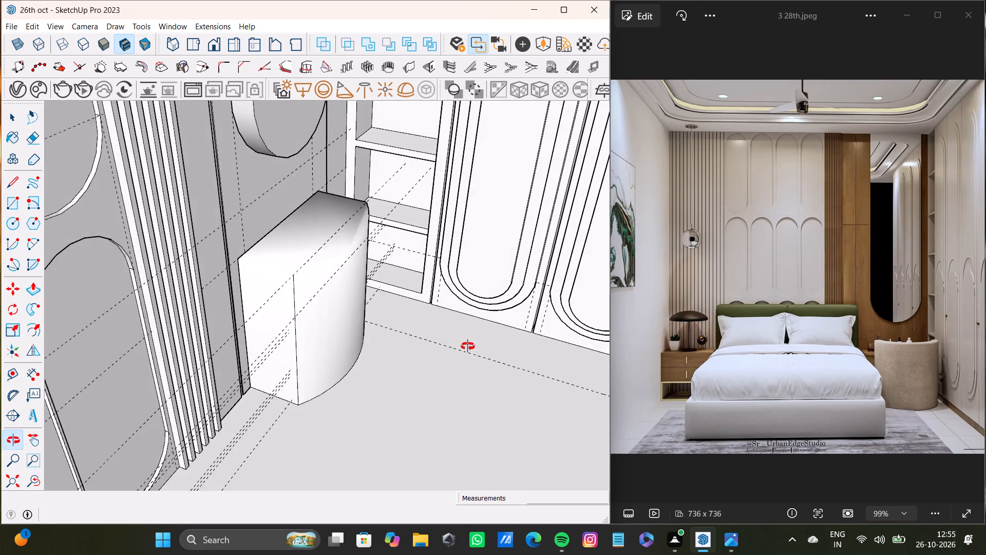
shift+middle_drag(468, 346, 243, 387)
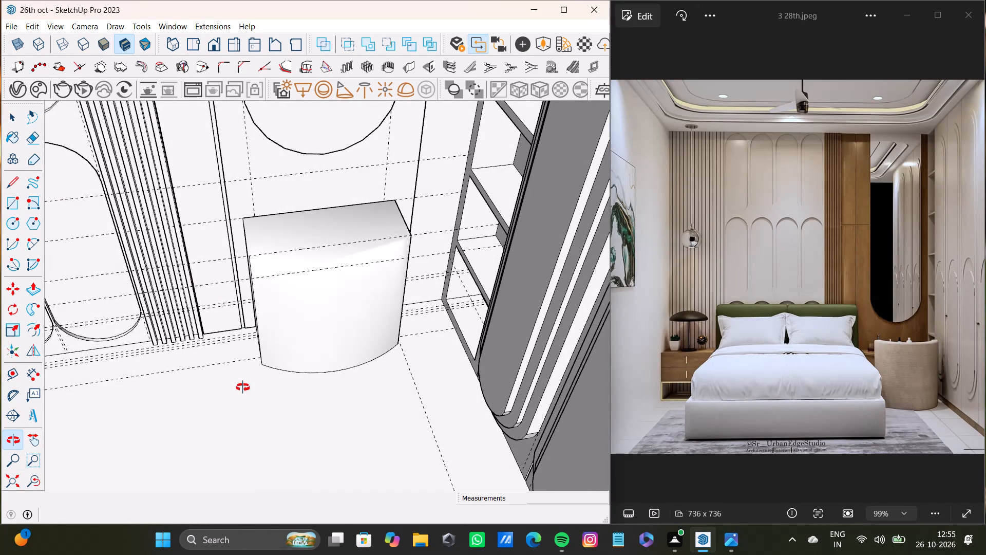
shift+middle_drag(243, 387, 243, 388)
scroll(327, 243, up, 8)
middle_drag(321, 265, 438, 195)
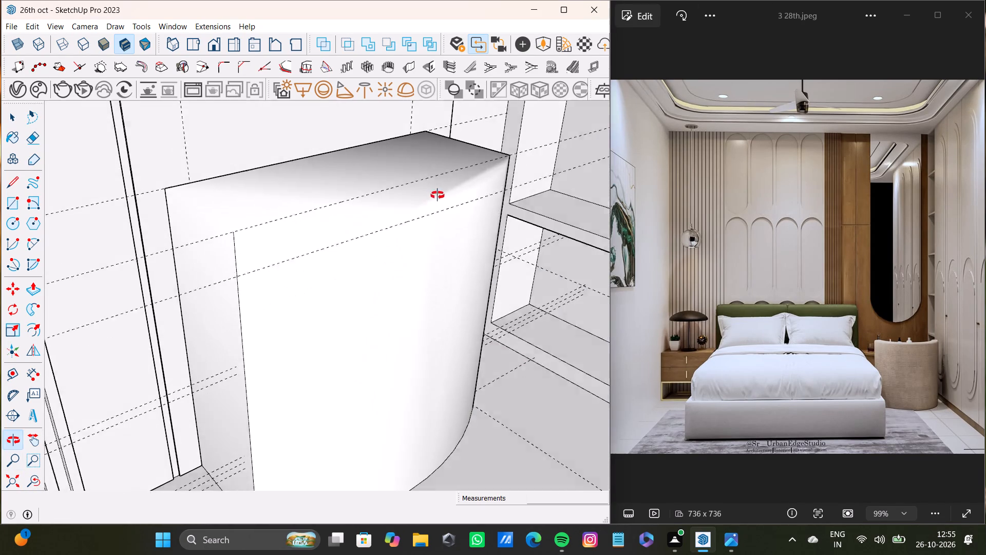
middle_drag(438, 195, 394, 186)
Select the unit's softened surface and examine its properties in Entity Info.
click(2, 139)
click(5, 138)
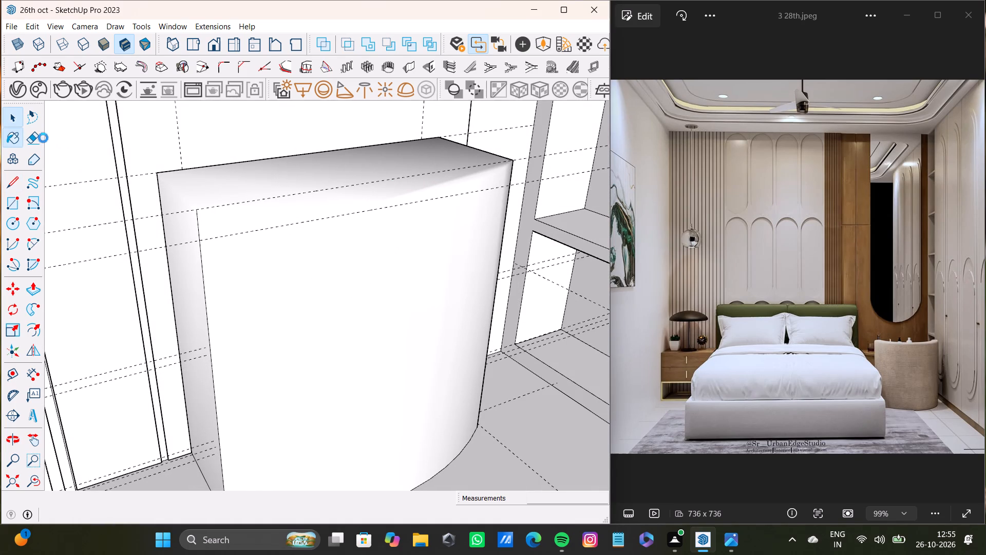
scroll(210, 177, up, 4)
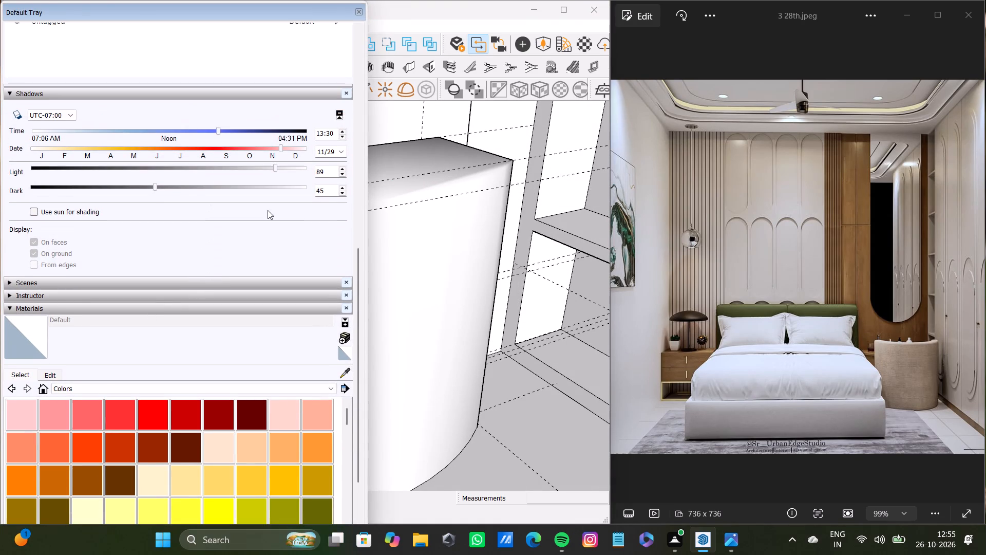
scroll(286, 199, up, 4)
drag(361, 253, 370, 172)
drag(359, 188, 350, 38)
drag(359, 107, 363, 233)
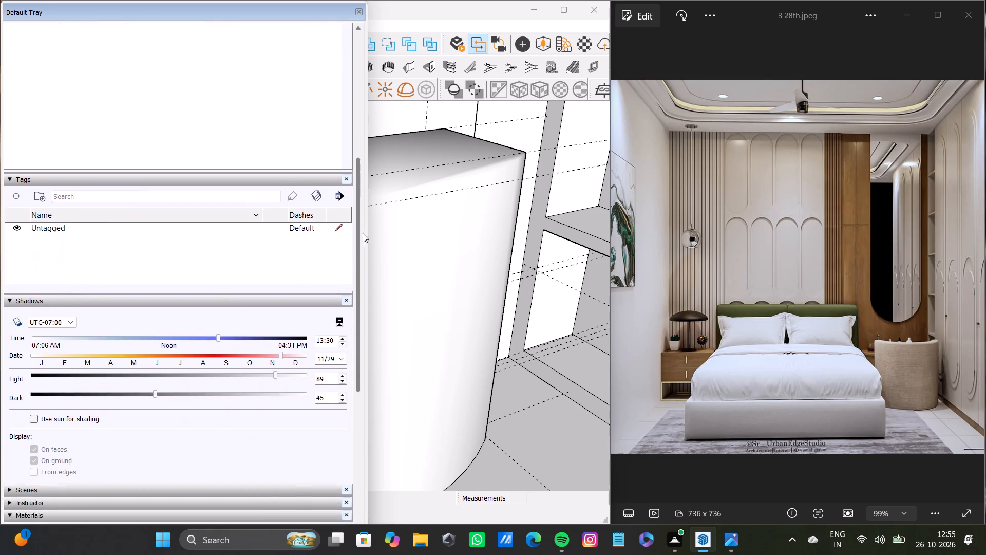
drag(363, 233, 368, 308)
click(421, 247)
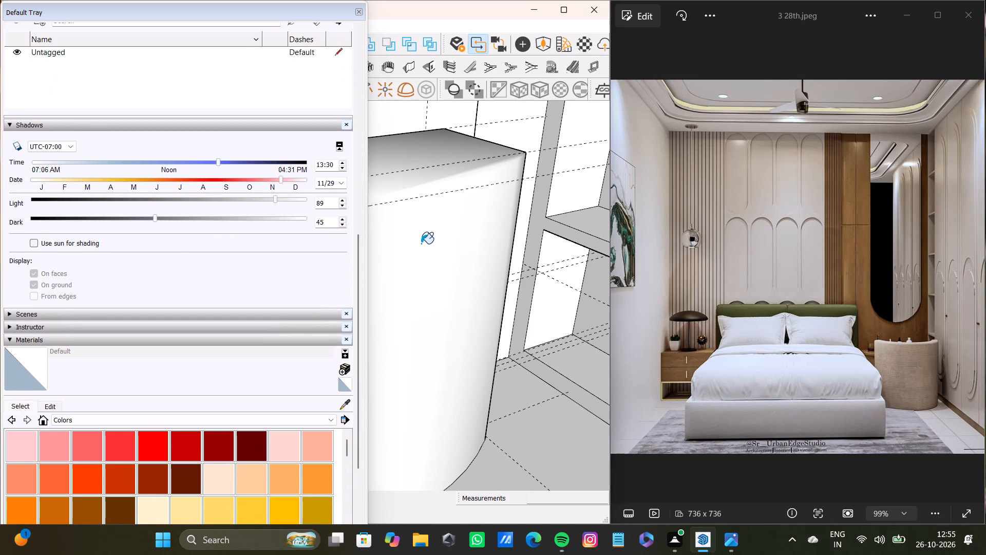
key(space)
click(421, 244)
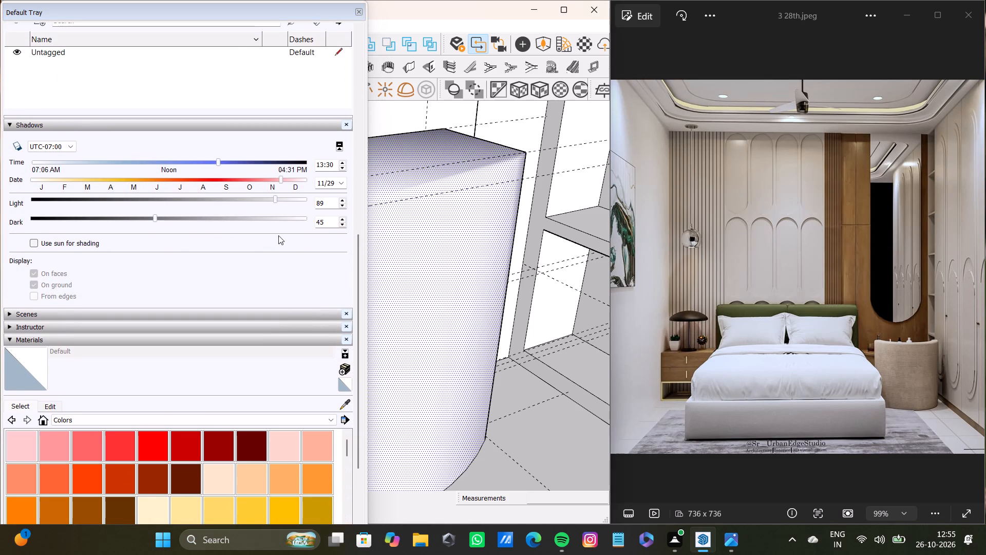
drag(357, 284, 362, 102)
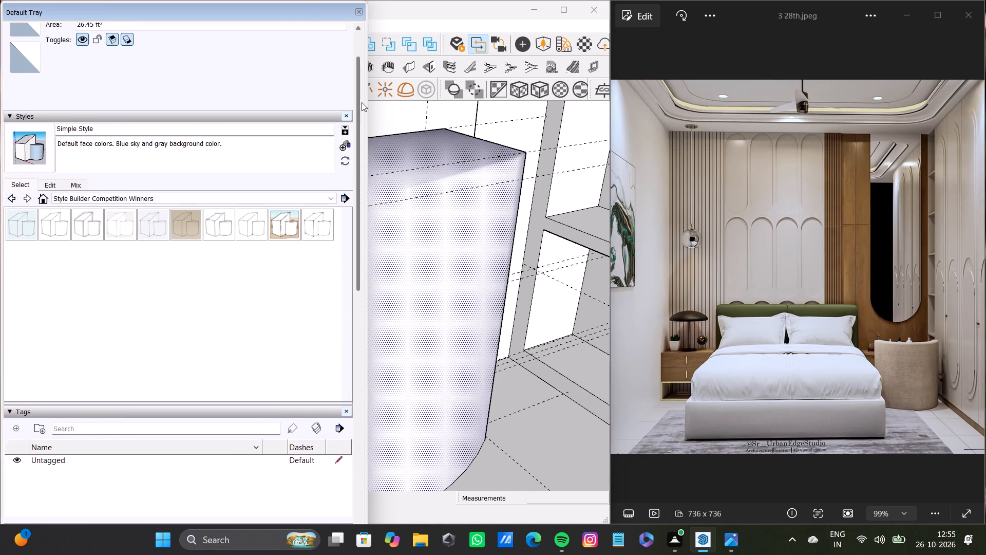
drag(362, 102, 357, 63)
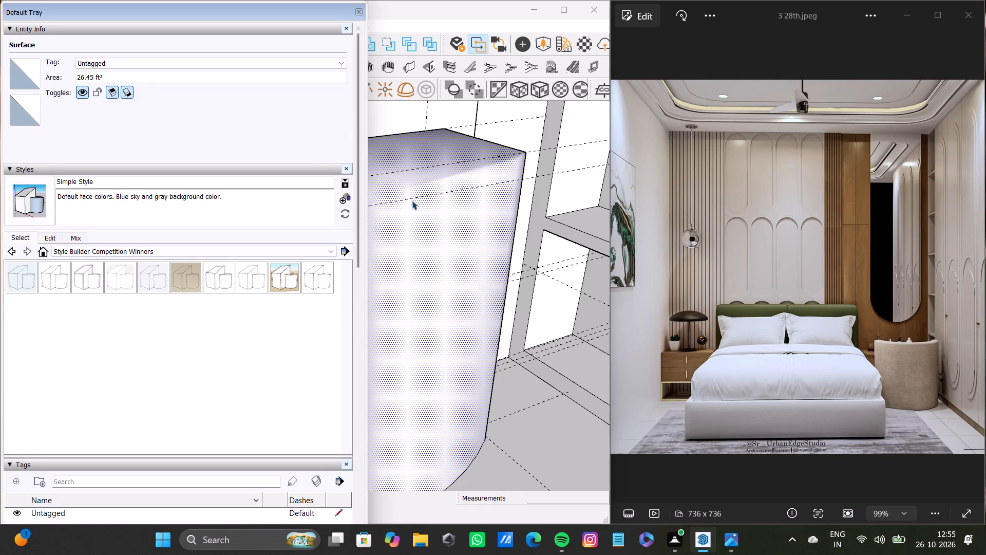
click(414, 200)
double_click(425, 260)
click(421, 272)
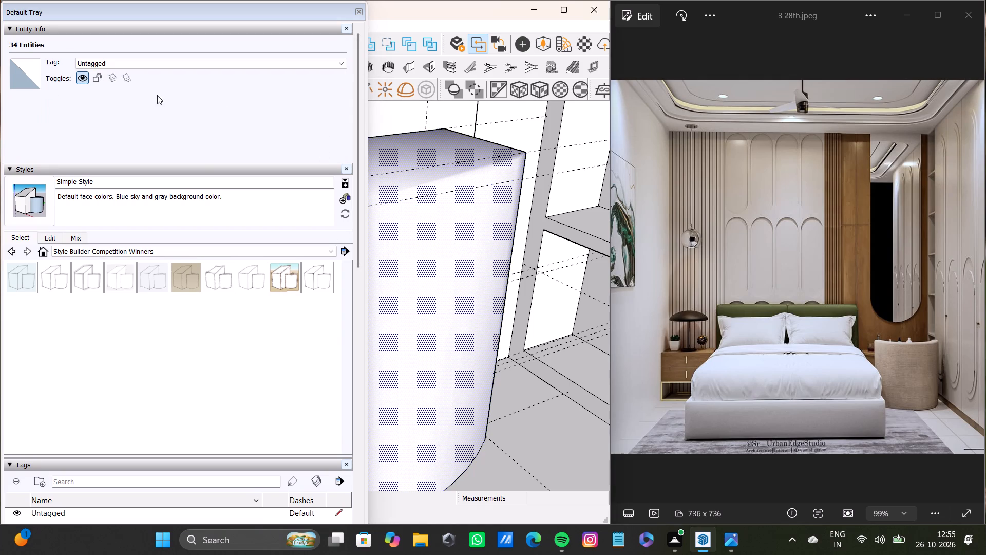
click(358, 12)
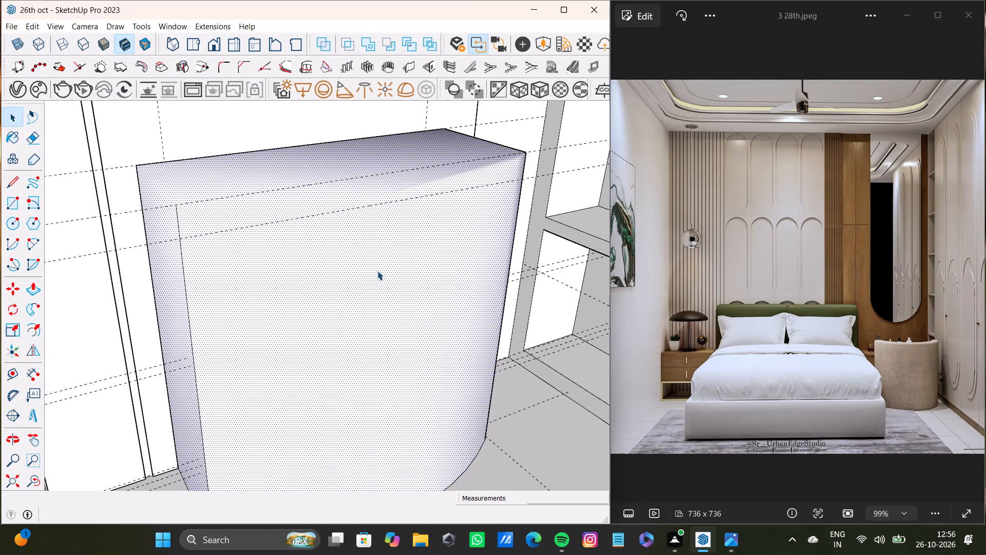
Undo the floor outline deletion and the softening of the unit's top edges and front seam.
key(ctrl+z)
key(ctrl+z)
key(ctrl+z)
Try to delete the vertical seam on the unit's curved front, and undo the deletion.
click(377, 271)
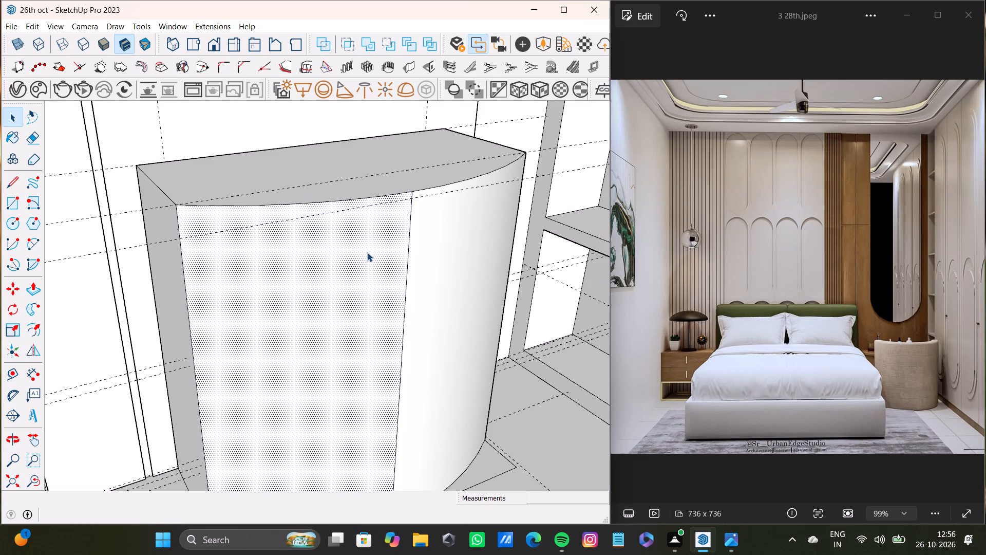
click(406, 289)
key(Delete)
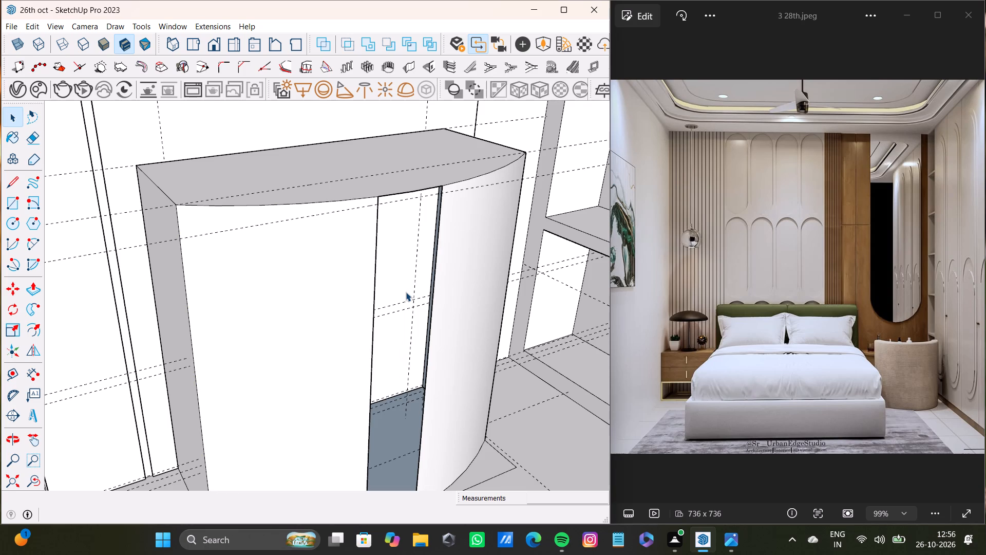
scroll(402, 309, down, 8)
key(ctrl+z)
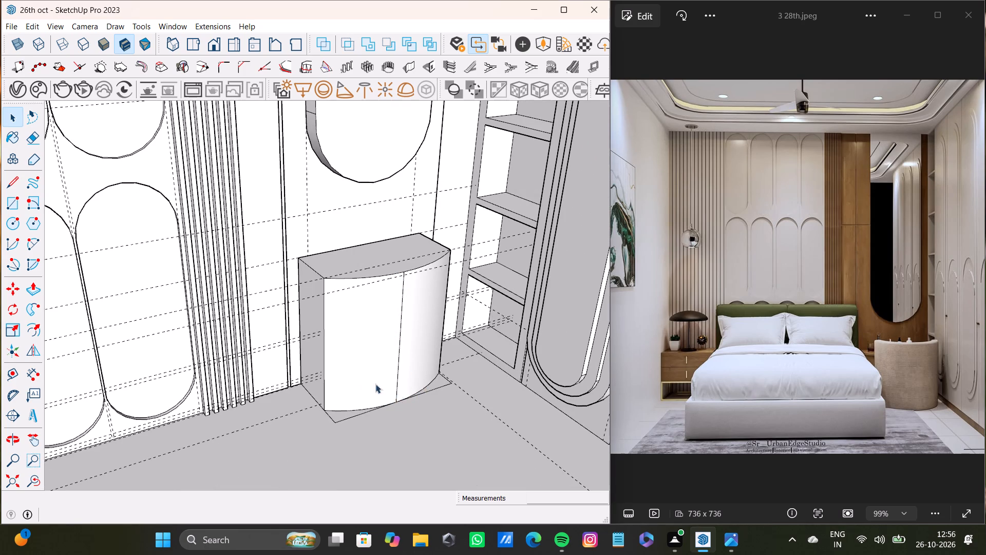
Delete the leftover floor outline edges at both front corners and along the front, outside the unit's curved base.
scroll(354, 388, up, 10)
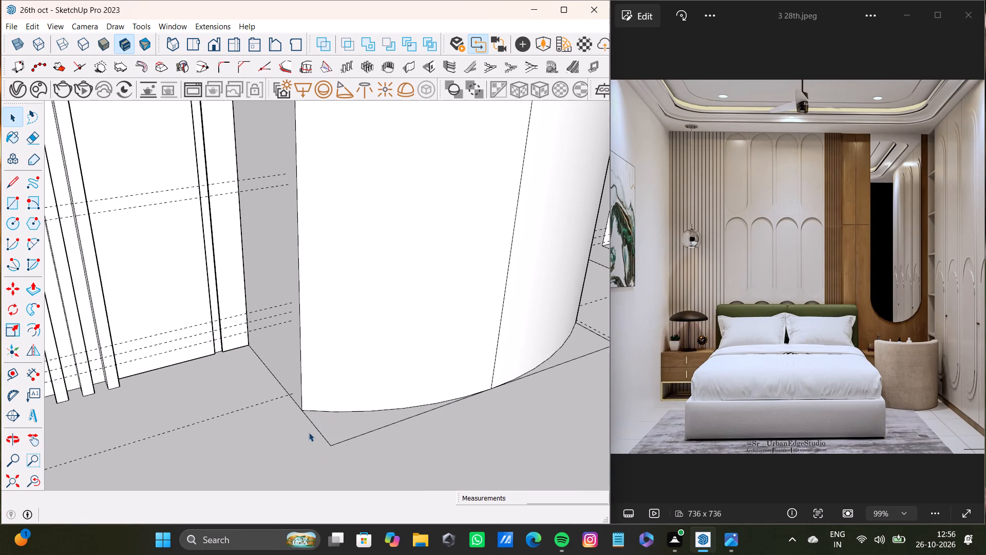
click(323, 437)
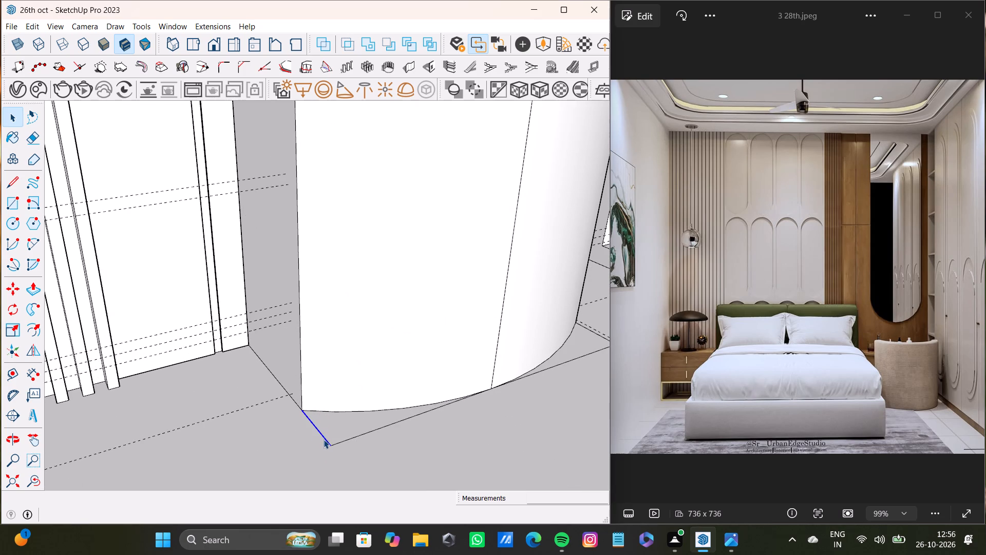
shift+click(358, 436)
shift+click(553, 367)
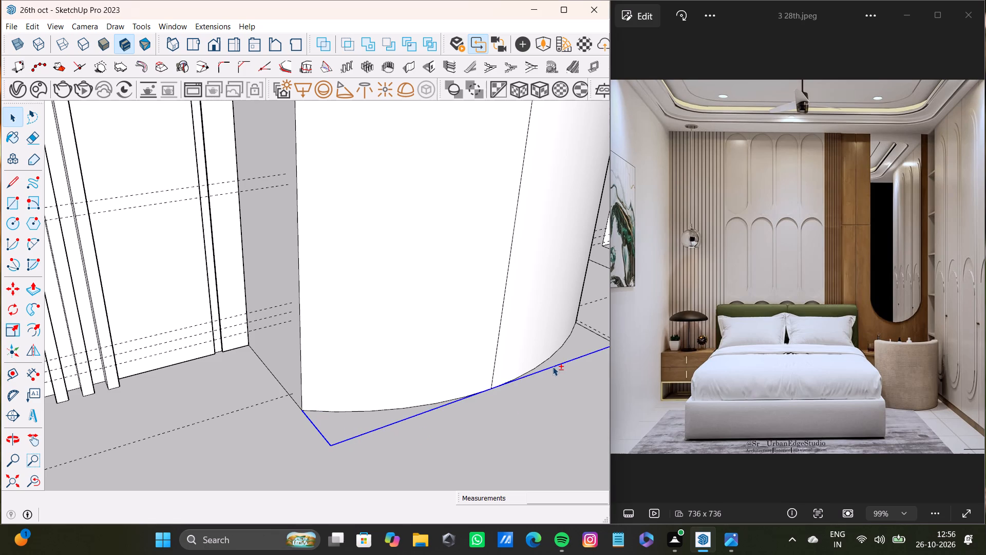
shift+middle_drag(553, 366, 448, 399)
shift+scroll(473, 384, up, 6)
shift+click(533, 363)
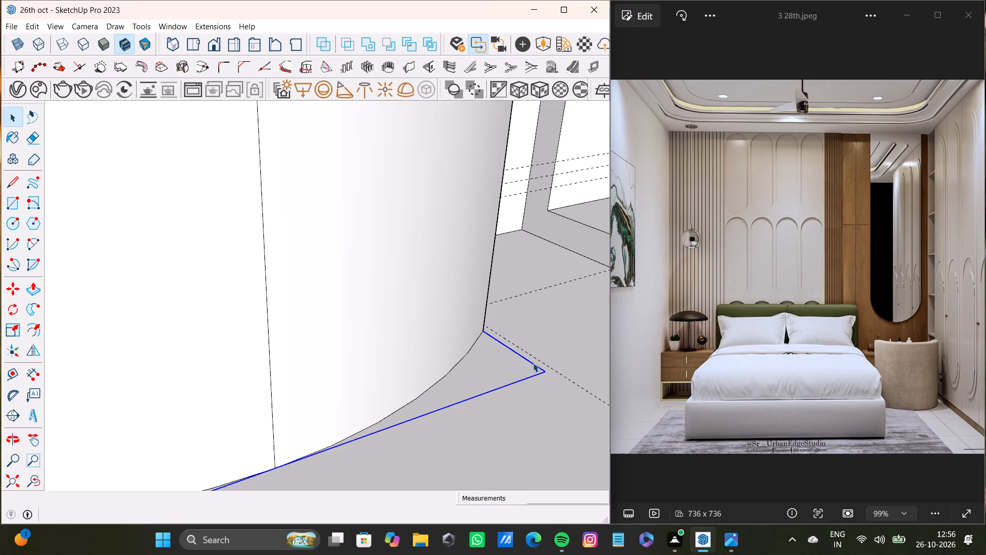
key(Delete)
Select all edges around the curved-front unit's top face: both front arc segments, both side edges and the back edge.
scroll(354, 373, down, 14)
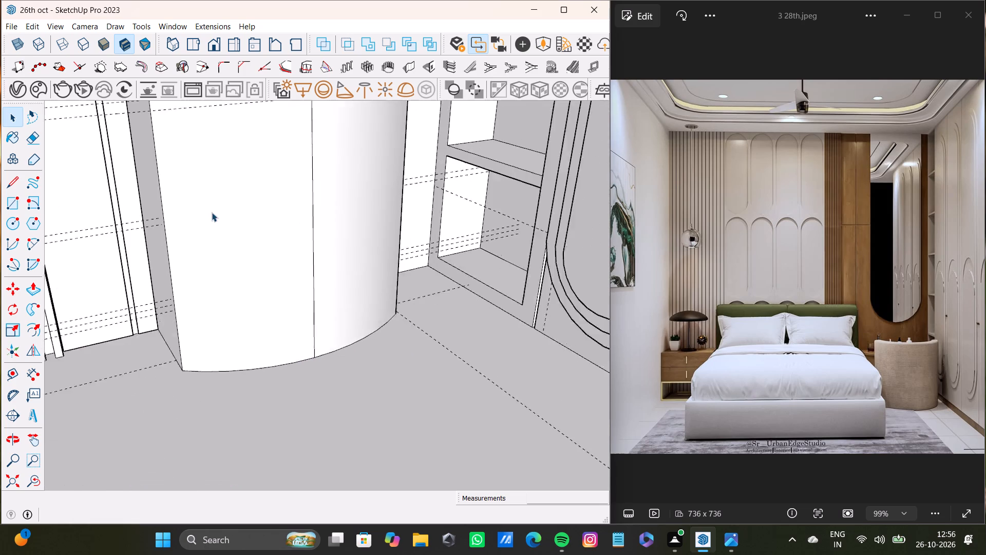
scroll(212, 212, down, 2)
middle_drag(212, 211, 214, 264)
scroll(176, 169, up, 2)
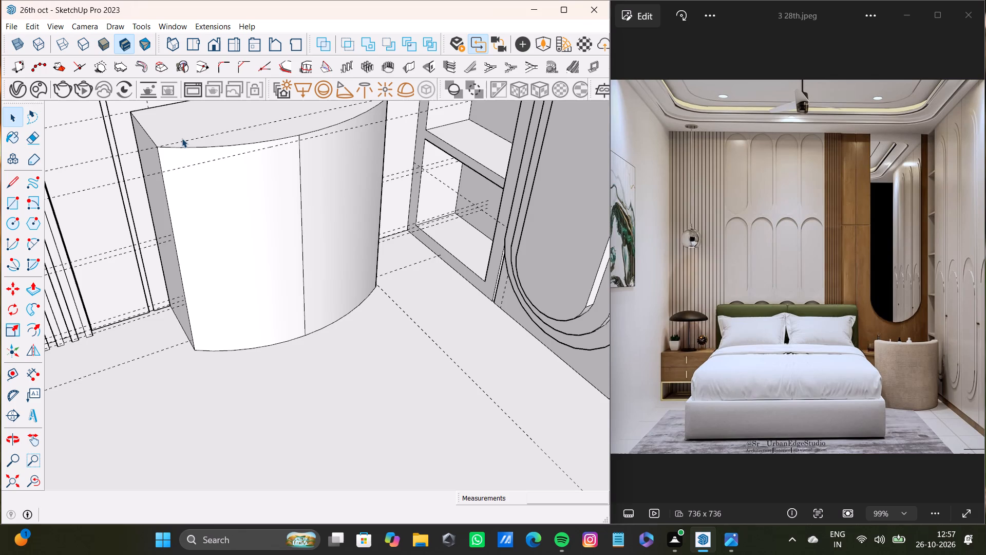
scroll(236, 141, up, 4)
scroll(237, 141, down, 7)
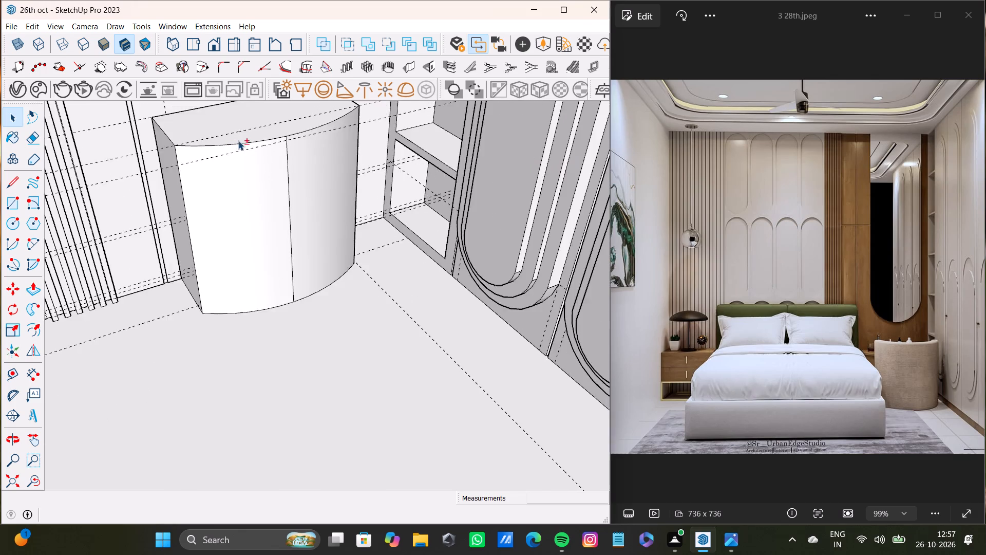
shift+middle_drag(238, 141, 239, 196)
shift+scroll(234, 208, up, 7)
shift+click(253, 197)
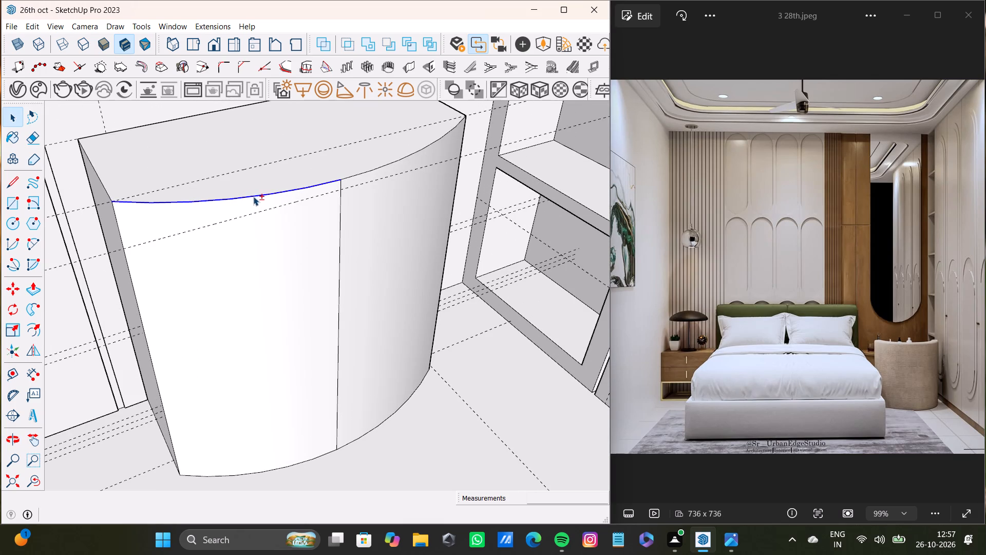
shift+click(352, 175)
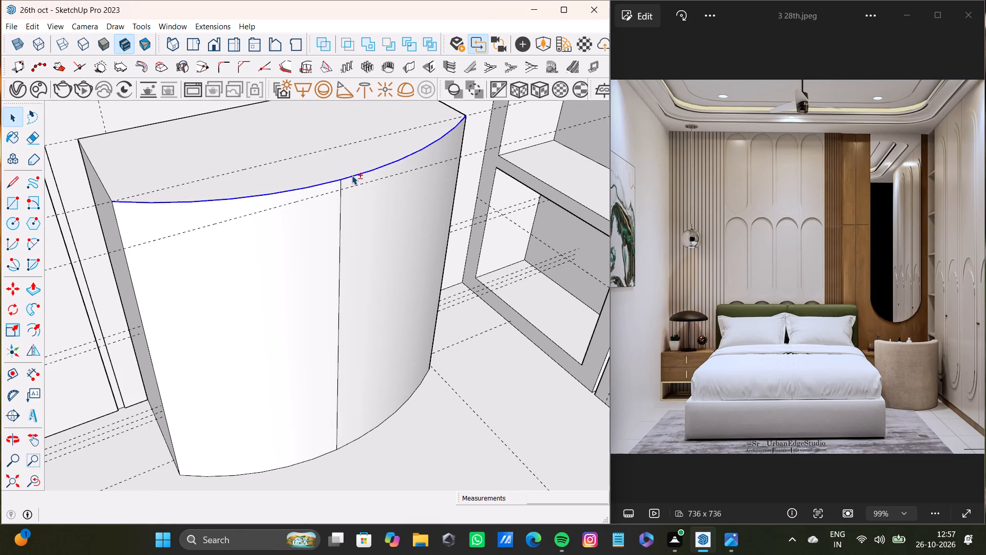
shift+scroll(259, 164, down, 6)
shift+scroll(270, 164, up, 1)
shift+middle_drag(270, 164, 271, 217)
shift+scroll(229, 229, up, 1)
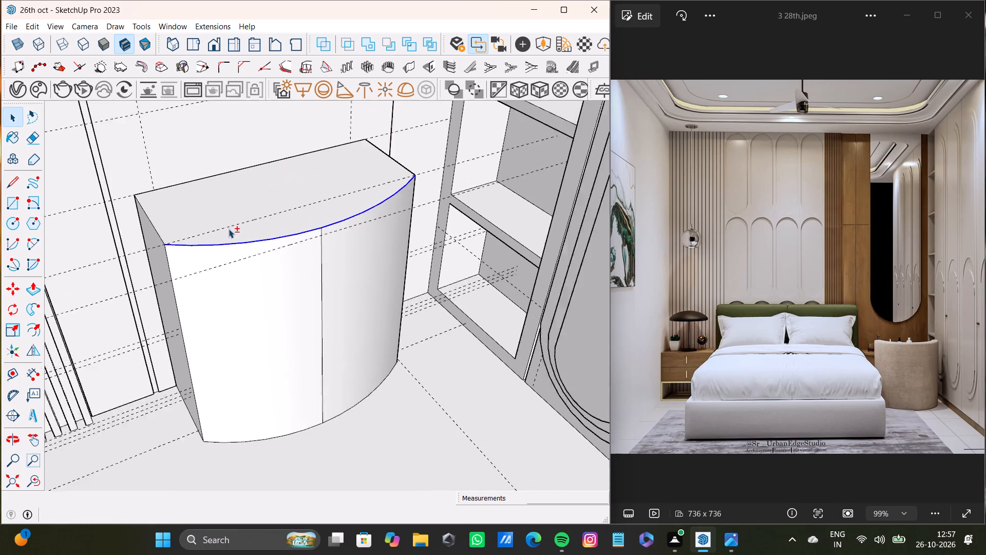
shift+scroll(229, 229, up, 6)
shift+click(136, 243)
shift+click(179, 146)
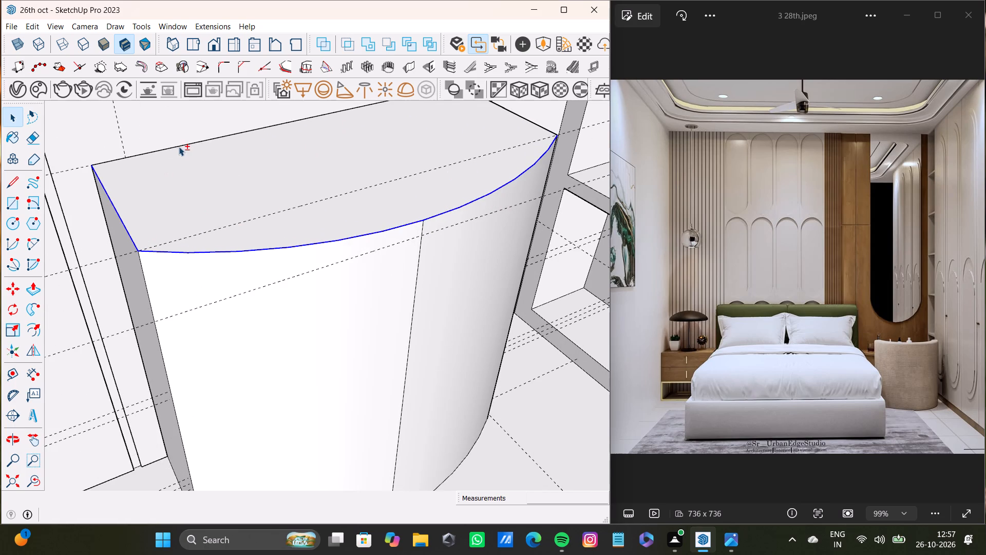
shift+click(537, 125)
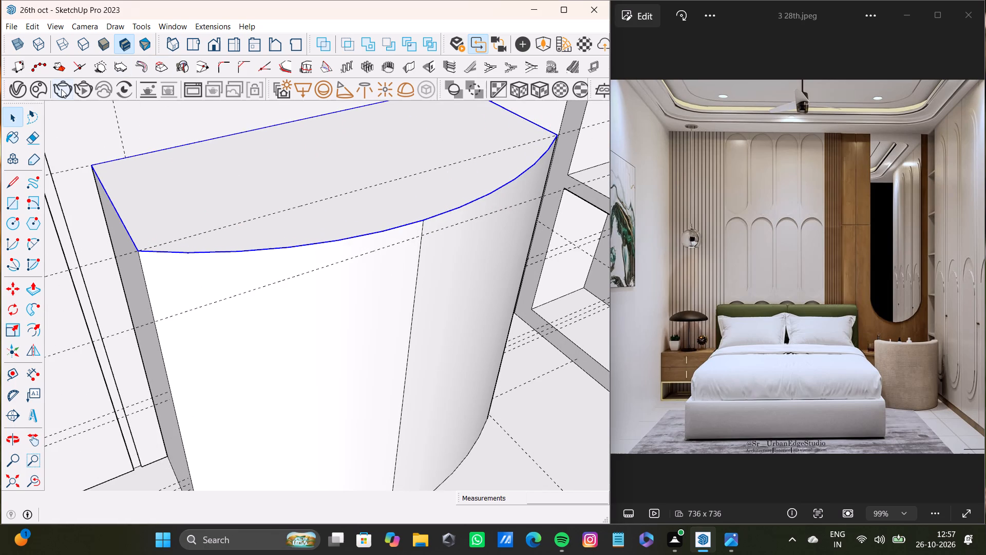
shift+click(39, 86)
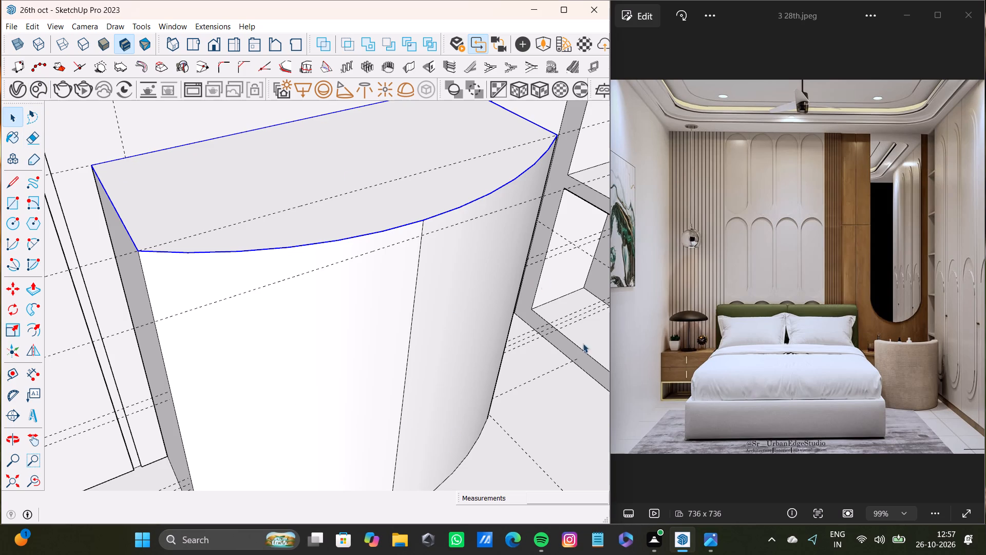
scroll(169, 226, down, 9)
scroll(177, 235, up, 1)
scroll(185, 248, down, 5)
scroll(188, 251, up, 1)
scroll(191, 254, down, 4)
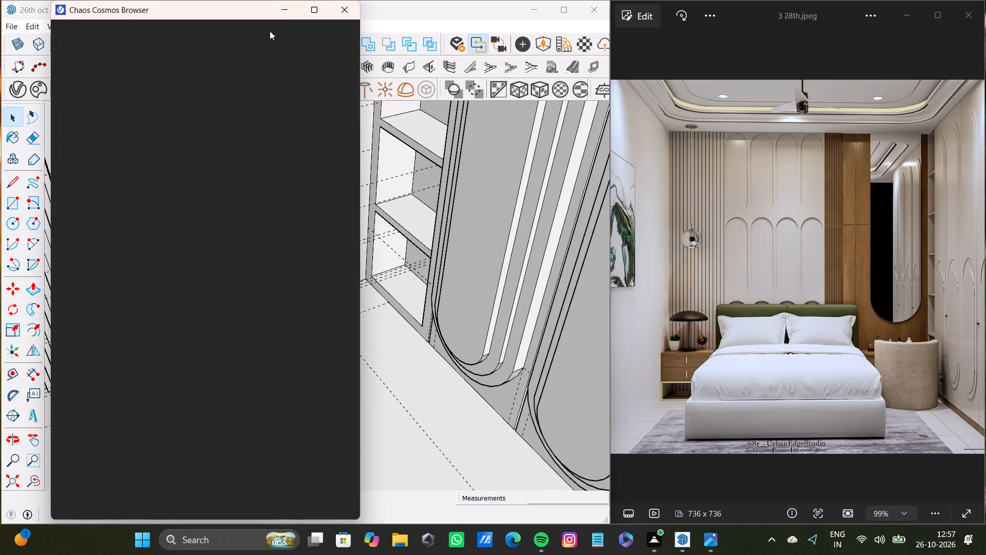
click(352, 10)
Enable Smooth, without Soft, on the selected top edges of the curved-front unit in Entity Info.
scroll(293, 131, down, 13)
middle_drag(345, 247, 261, 171)
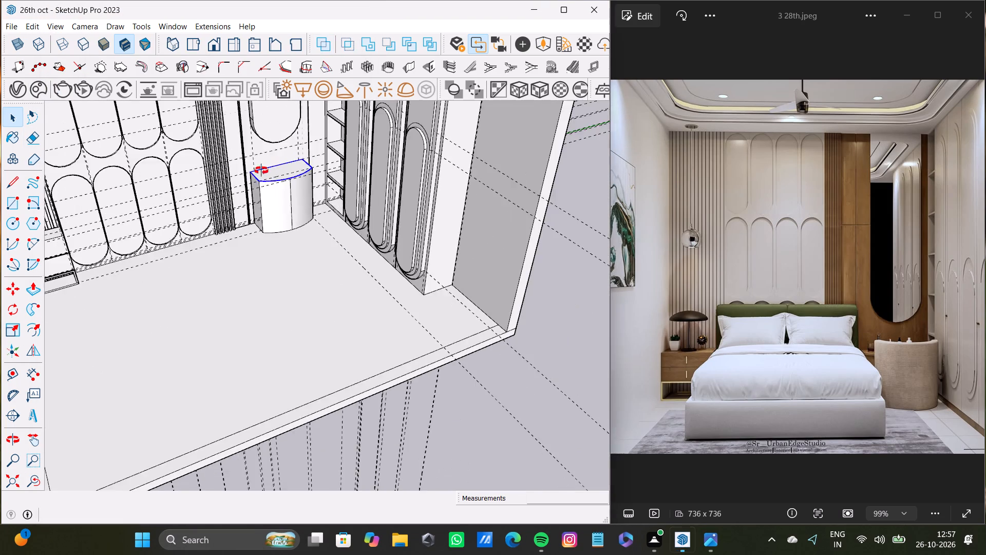
middle_drag(261, 171, 322, 248)
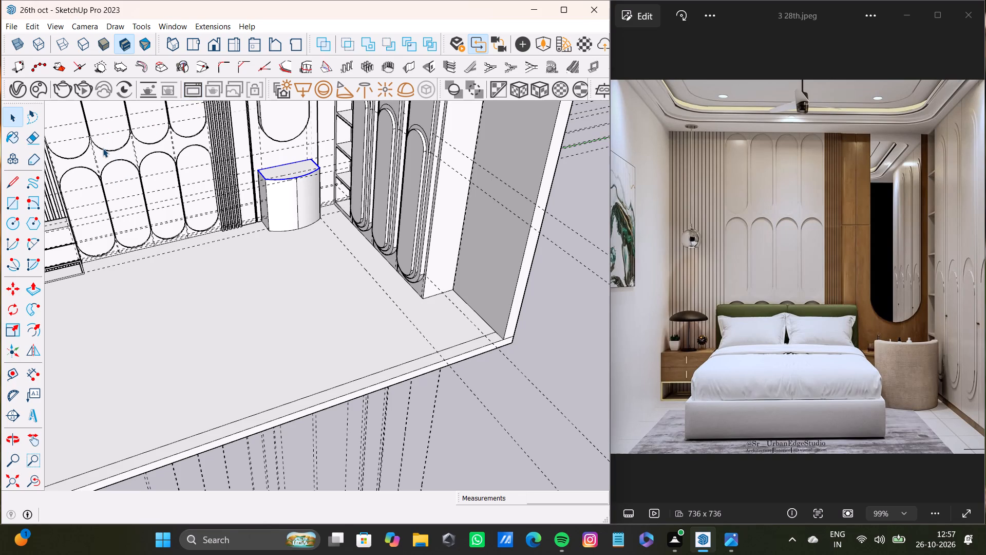
scroll(287, 189, up, 17)
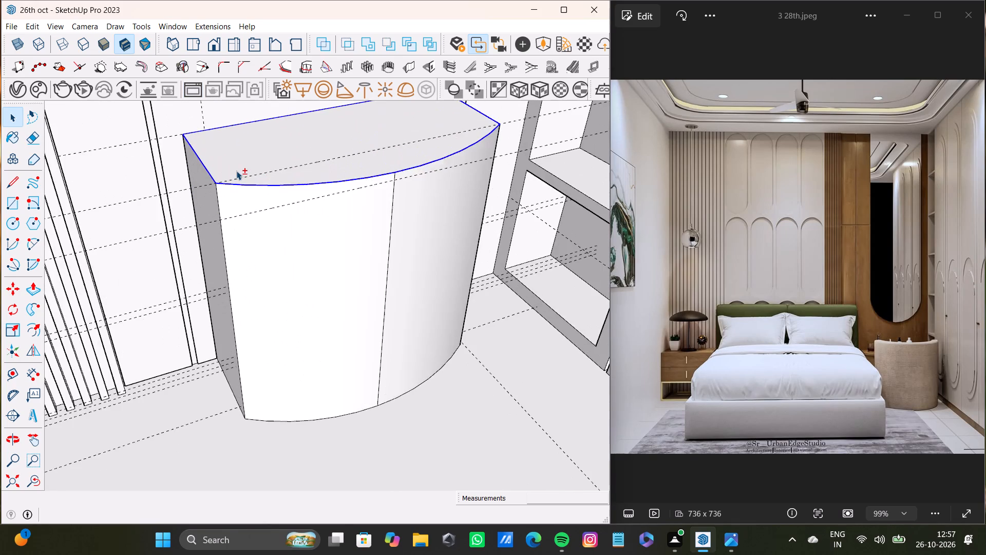
shift+scroll(236, 171, down, 8)
shift+middle_drag(238, 169, 306, 314)
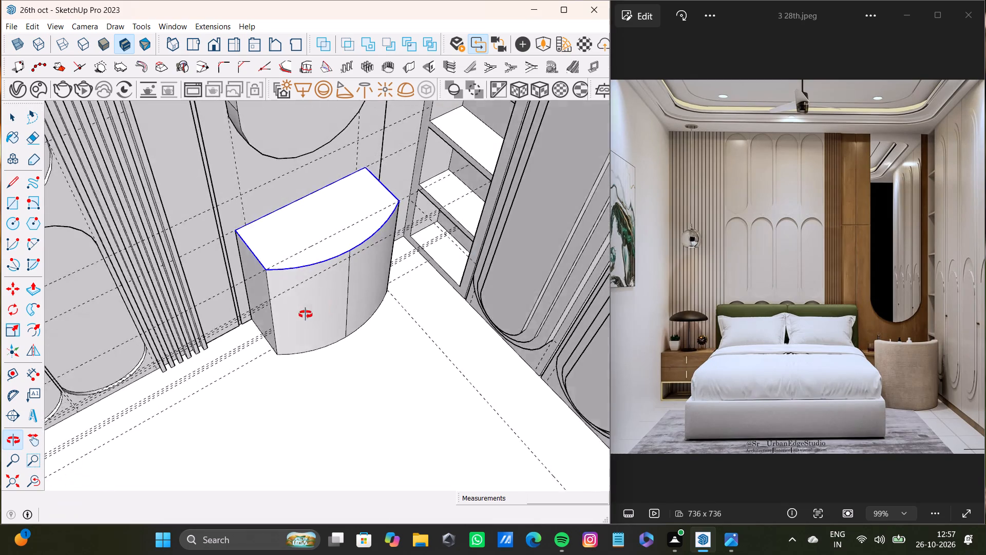
shift+middle_drag(306, 314, 240, 310)
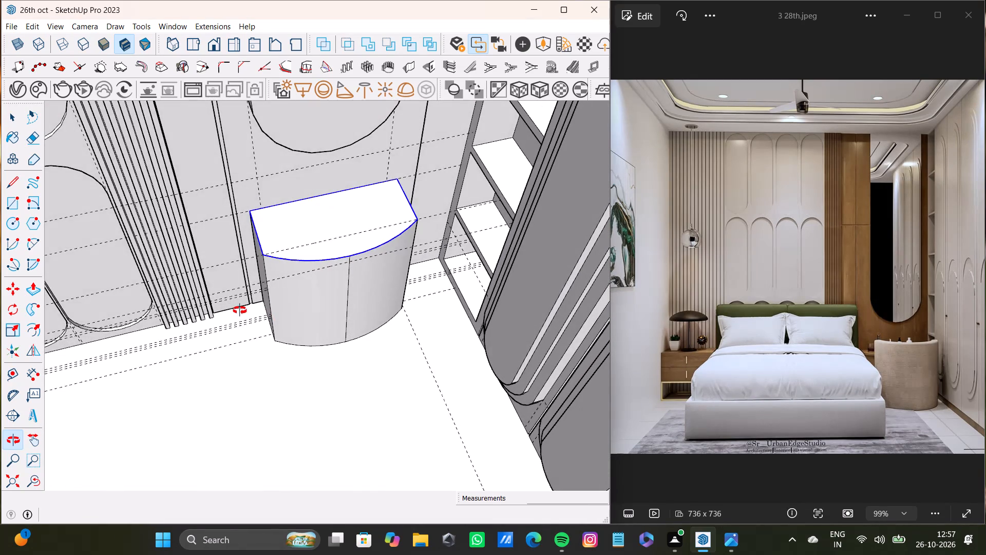
shift+middle_drag(240, 310, 215, 307)
shift+scroll(248, 227, up, 7)
shift+scroll(326, 235, down, 9)
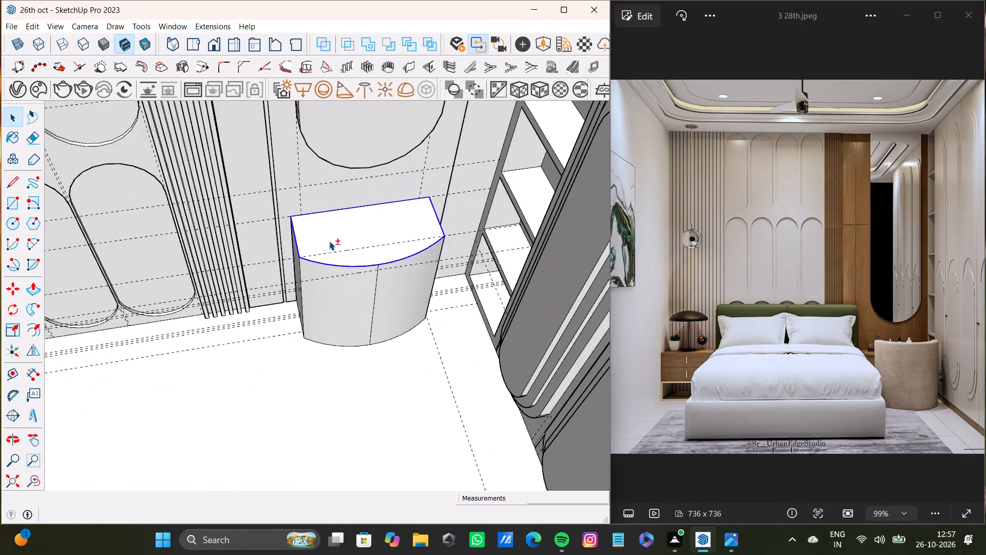
shift+middle_drag(332, 244, 370, 220)
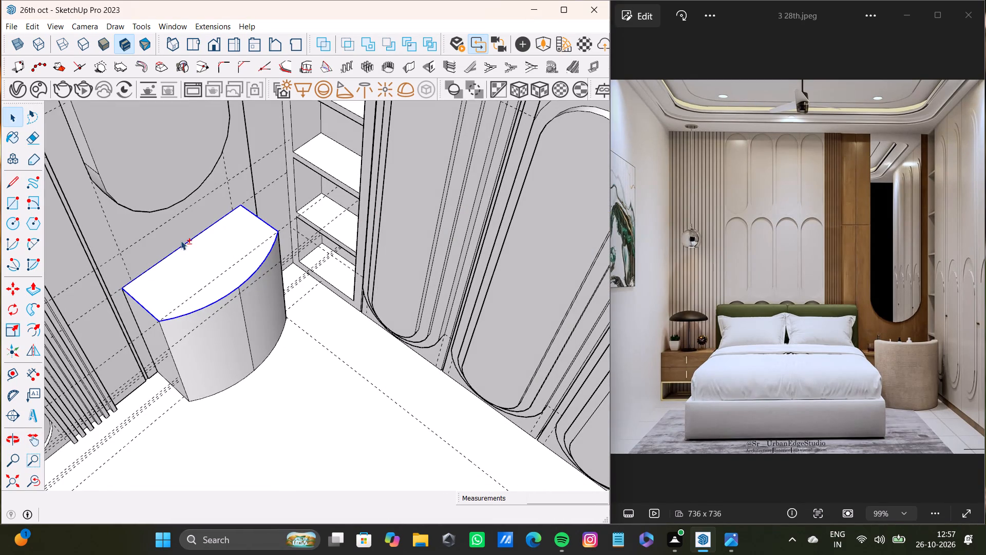
shift+click(8, 141)
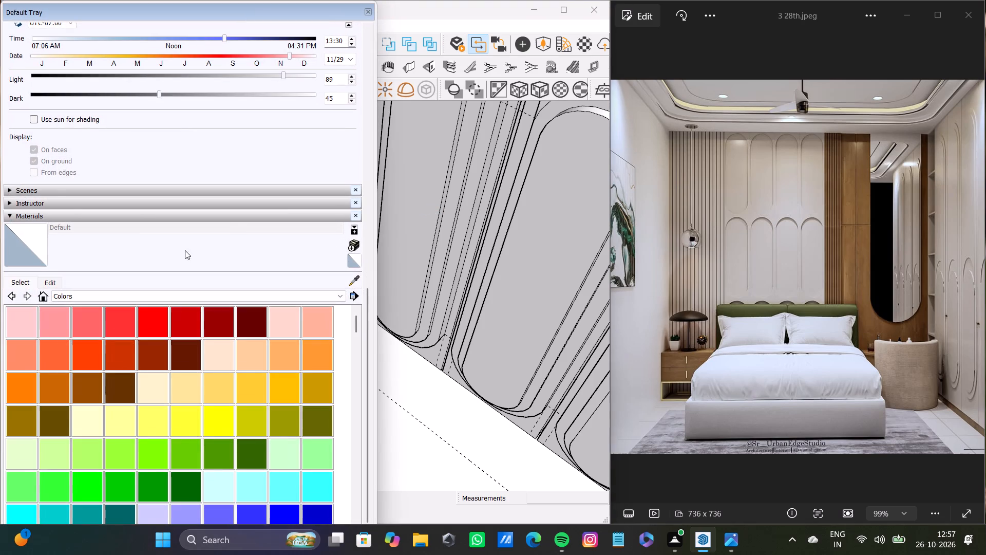
shift+scroll(143, 214, up, 4)
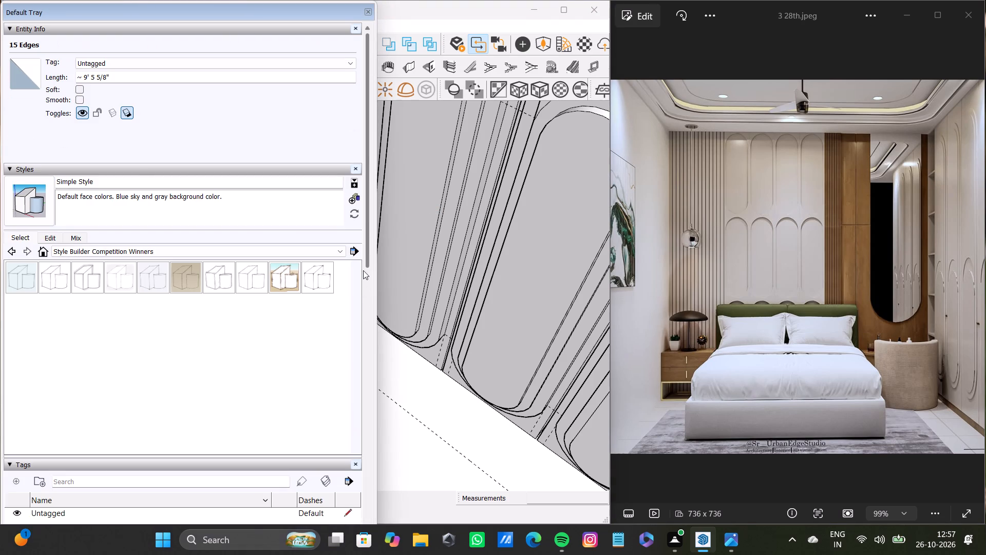
shift+drag(368, 255, 366, 219)
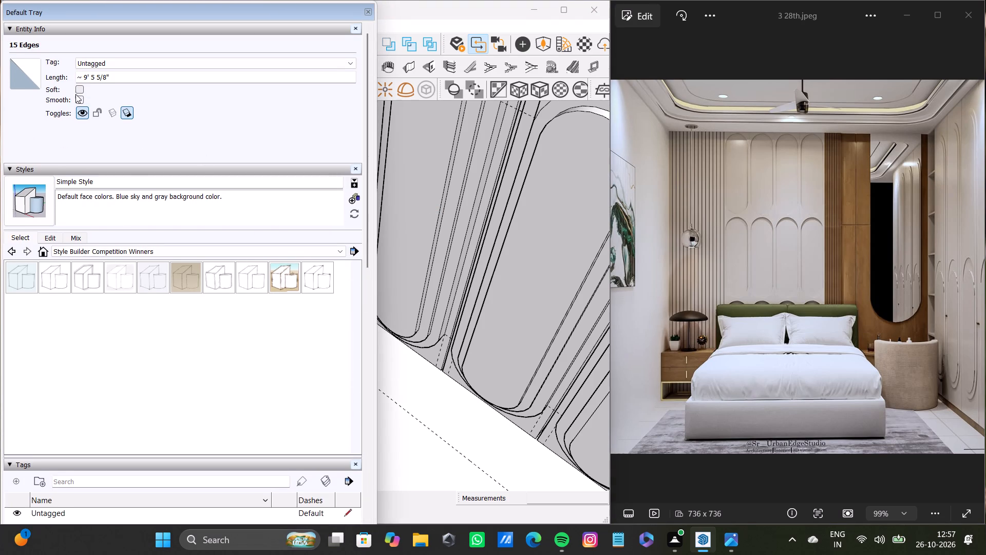
shift+click(77, 100)
shift+drag(283, 10, 283, 11)
shift+drag(283, 11, 638, 227)
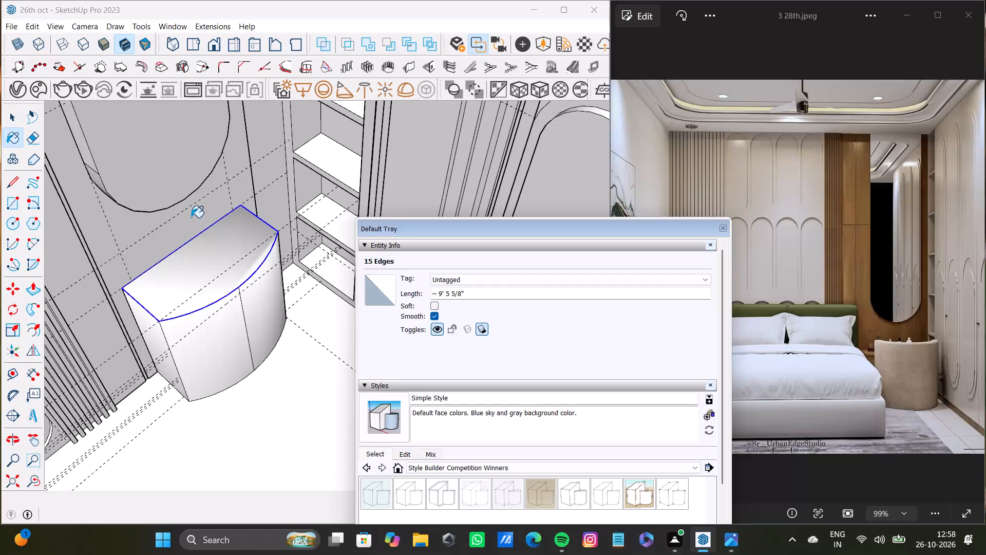
click(725, 229)
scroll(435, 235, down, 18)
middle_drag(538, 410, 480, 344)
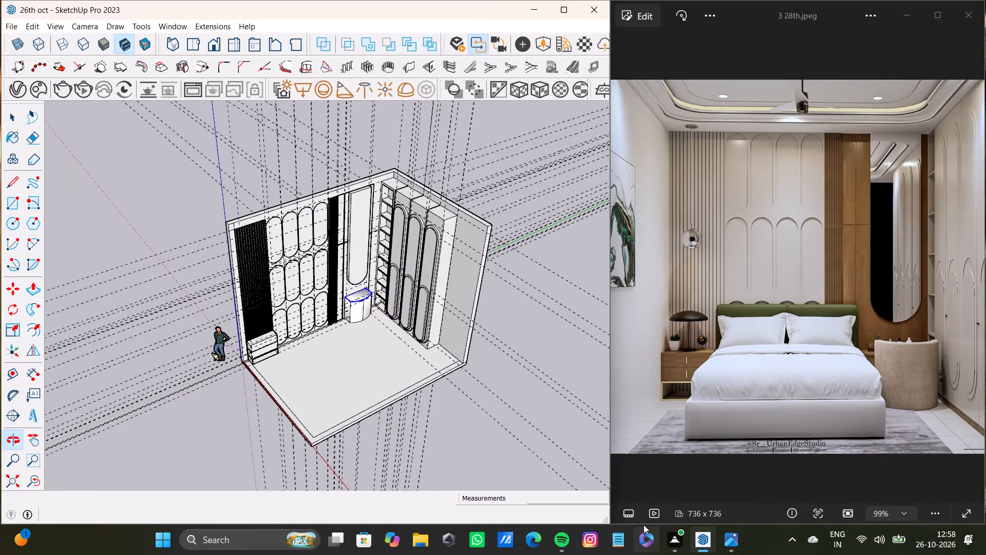
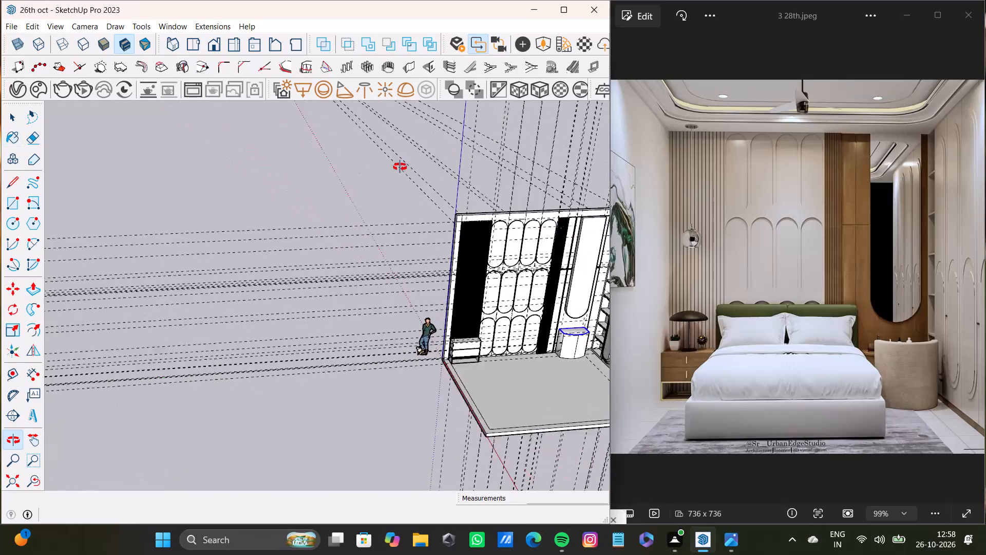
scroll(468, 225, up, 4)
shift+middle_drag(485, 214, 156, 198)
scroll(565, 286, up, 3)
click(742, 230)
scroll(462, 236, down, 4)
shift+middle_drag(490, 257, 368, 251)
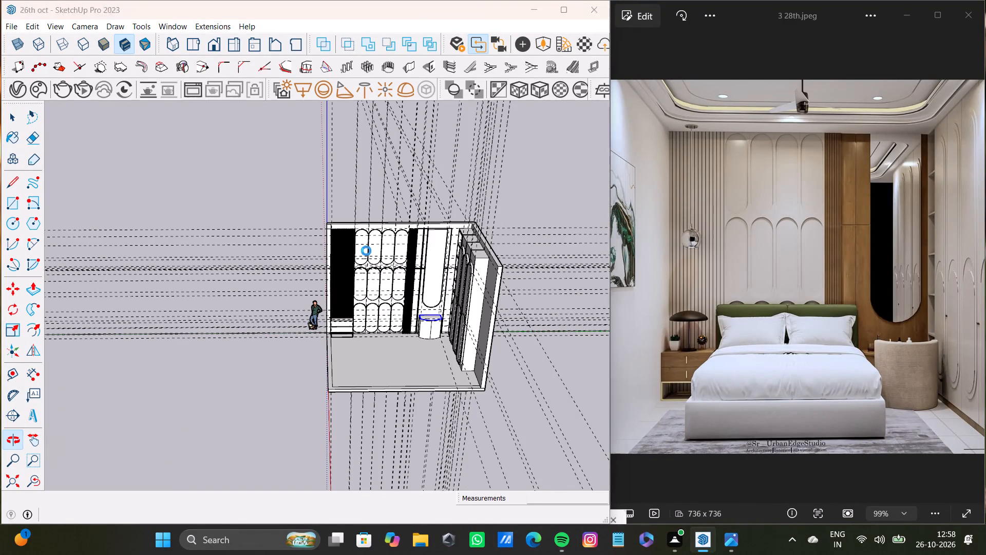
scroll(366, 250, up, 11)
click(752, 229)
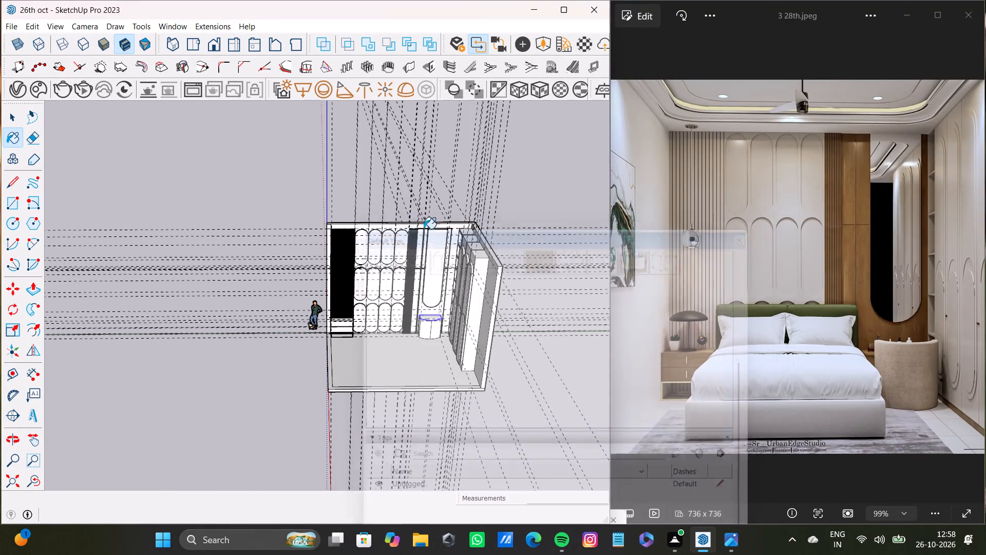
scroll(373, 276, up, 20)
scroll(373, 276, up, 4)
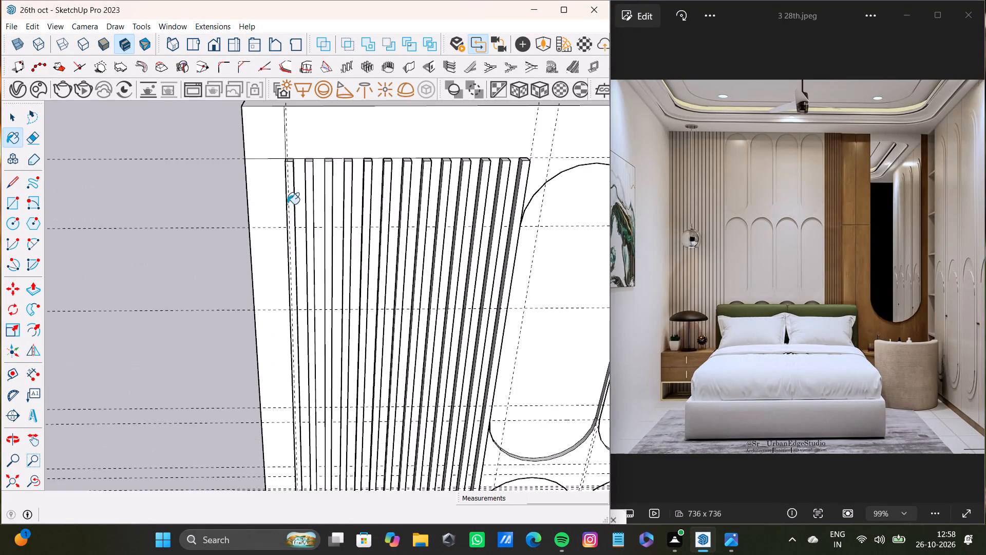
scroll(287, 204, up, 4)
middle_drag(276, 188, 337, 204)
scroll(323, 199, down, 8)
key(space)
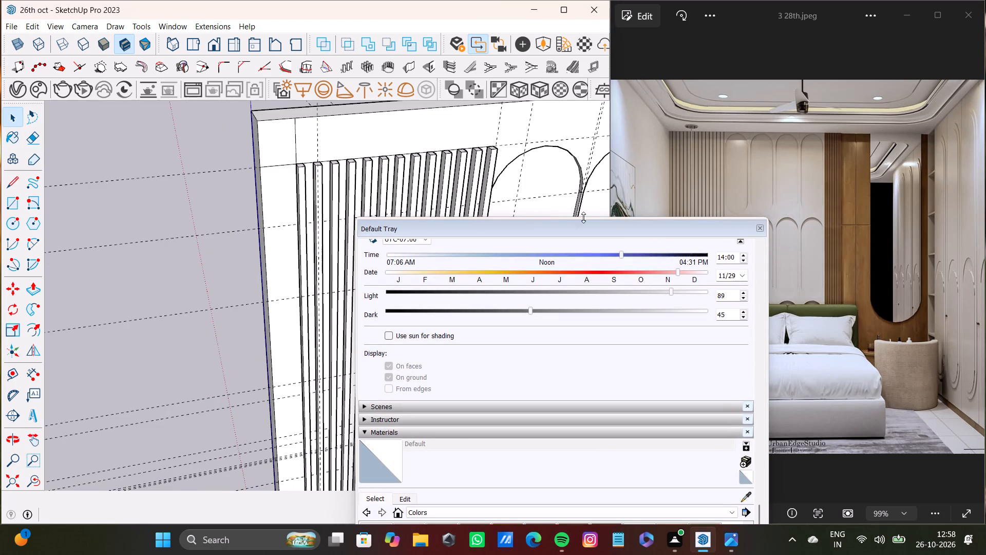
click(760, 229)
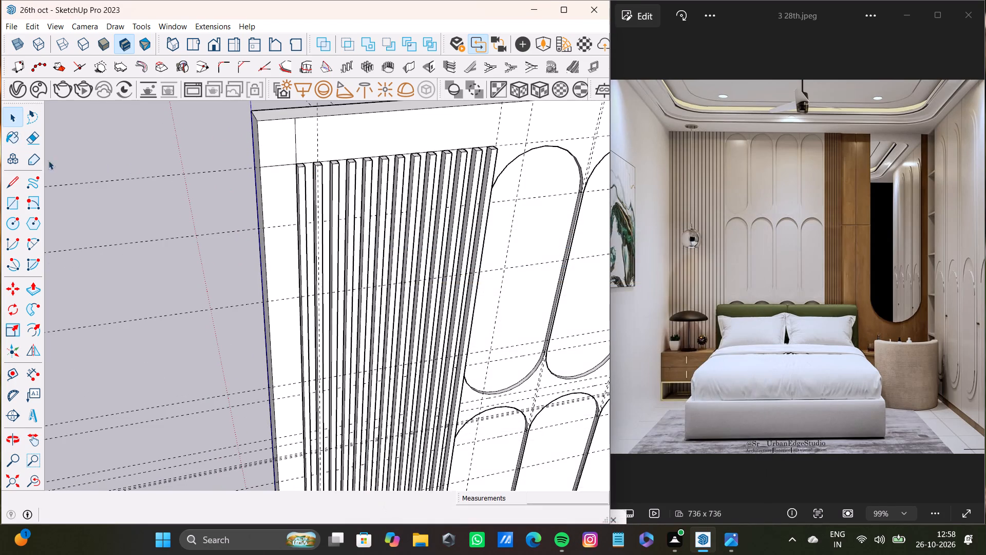
Open the Materials palette on the Colors collection and resize it to a narrow strip clear of the model.
click(16, 142)
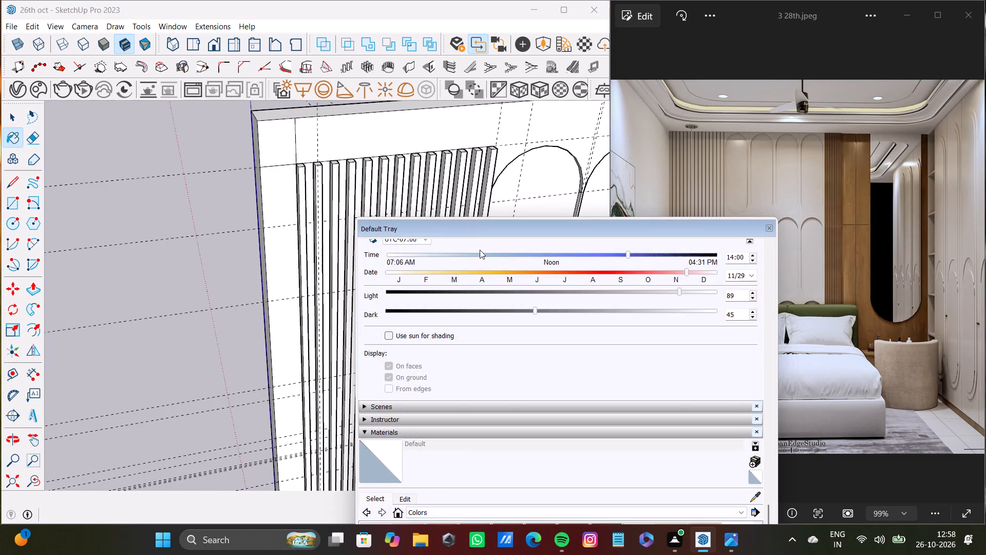
drag(477, 230, 287, 27)
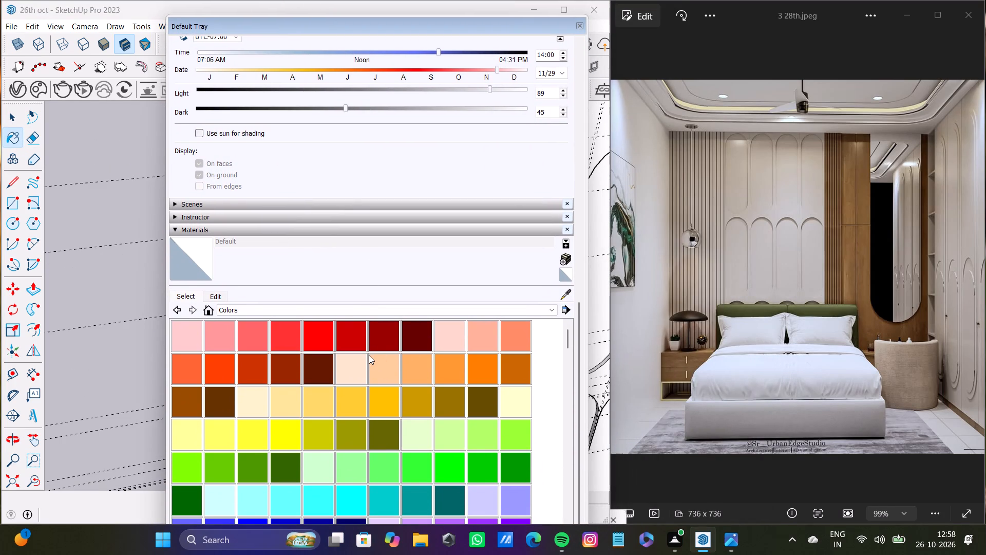
drag(166, 253, 279, 256)
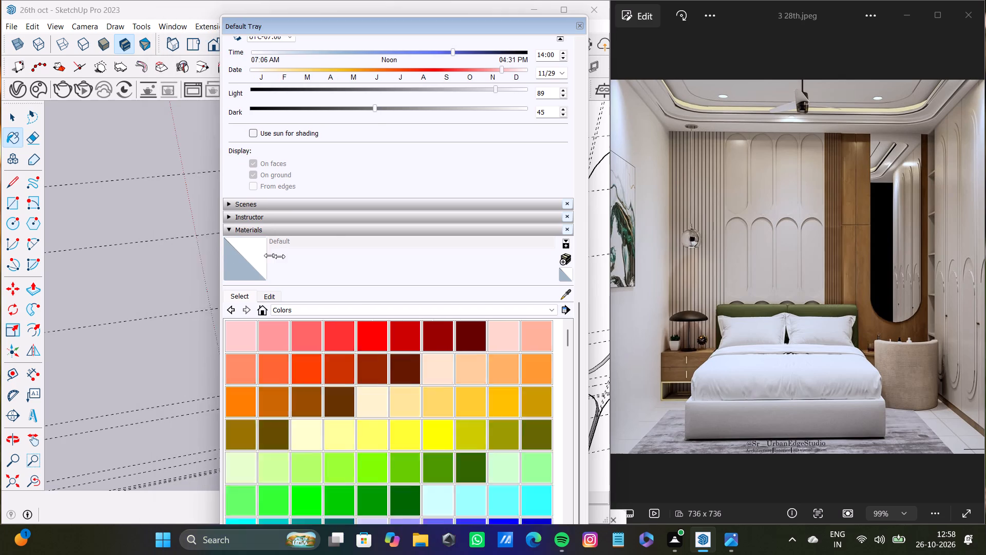
drag(279, 256, 309, 258)
drag(443, 25, 842, 0)
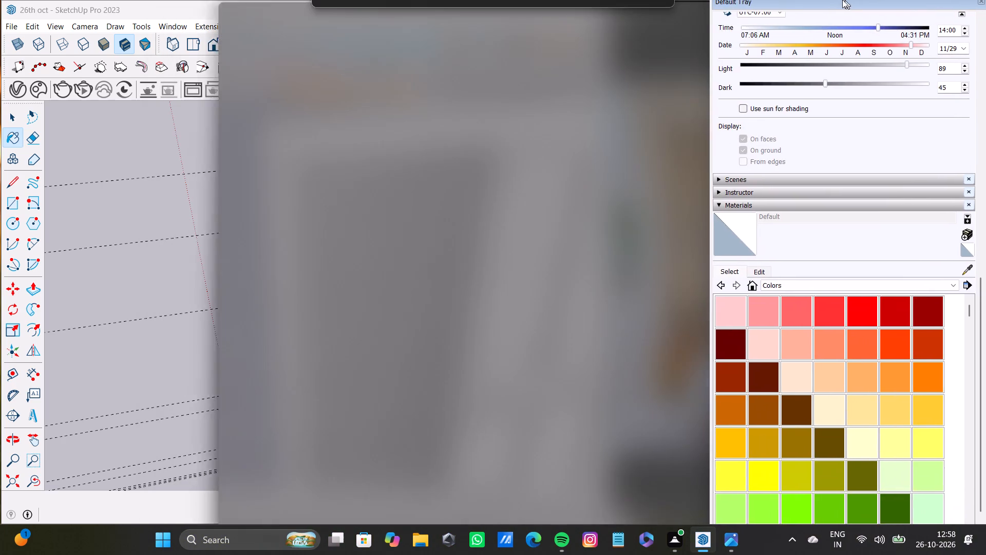
drag(842, 0, 841, 0)
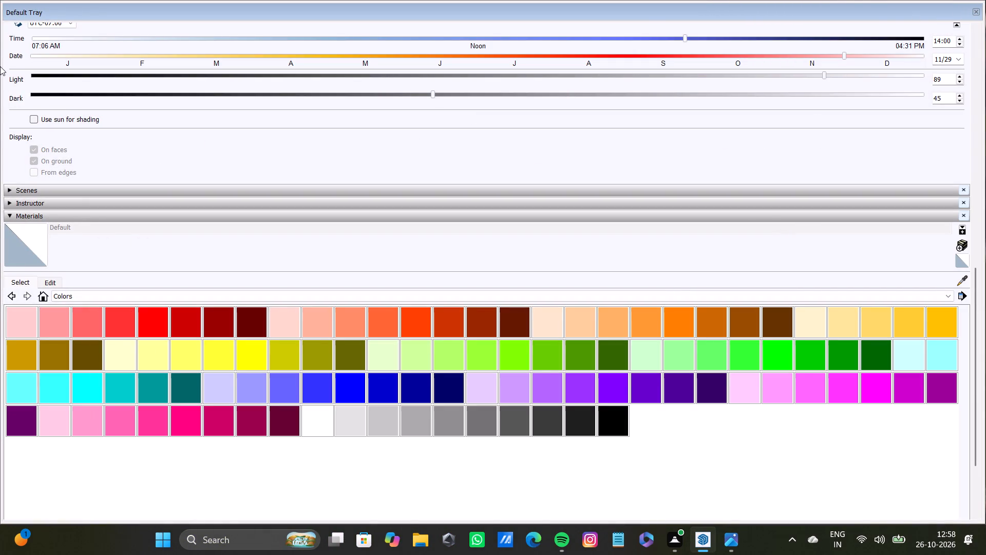
click(976, 12)
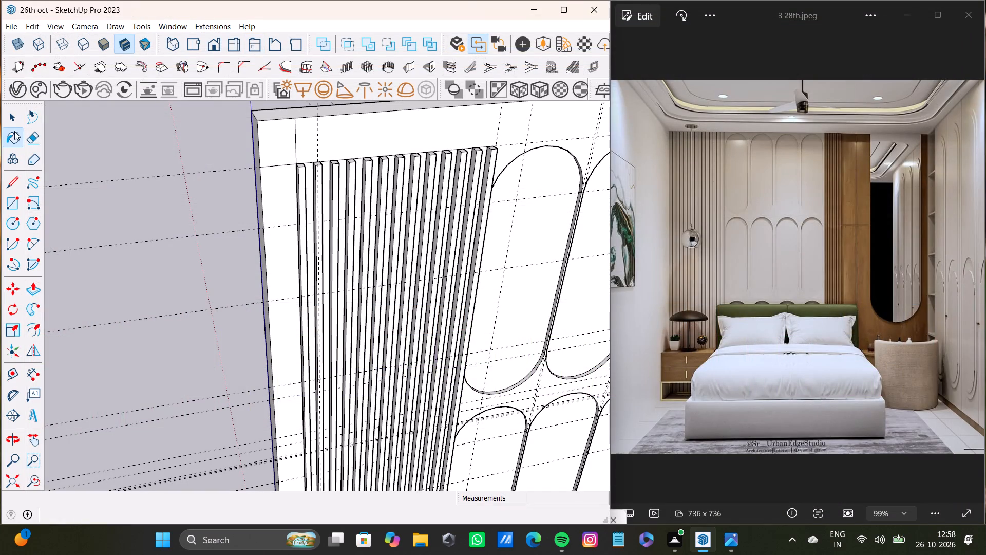
click(14, 134)
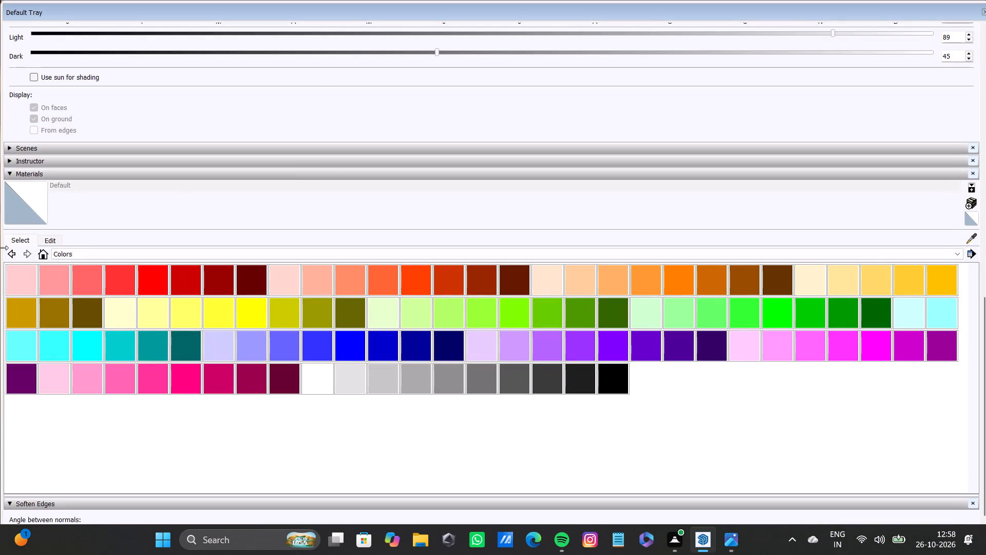
drag(0, 249, 839, 245)
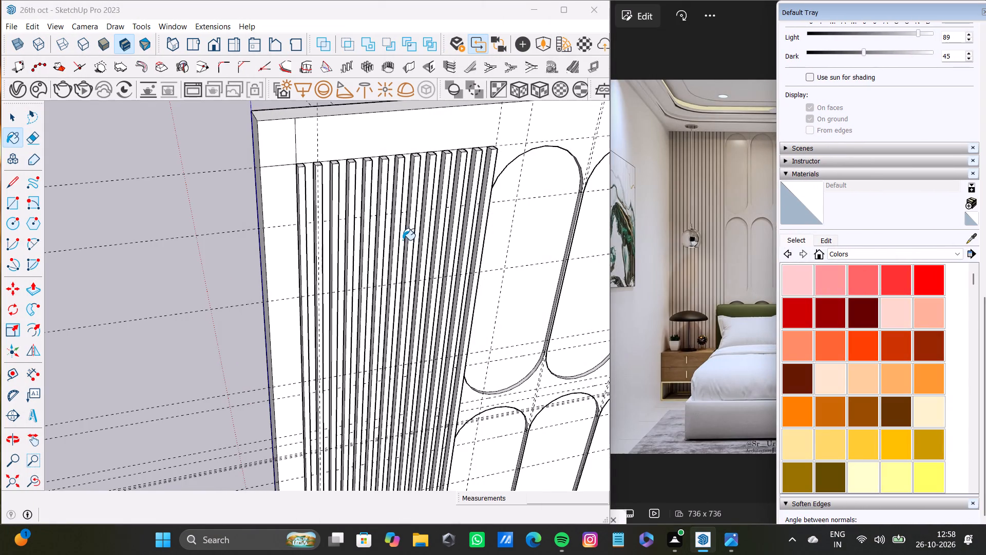
Open the slatted panel's group above the bedside unit and select the top and front faces of the two slats nearest the wall's outer end.
scroll(404, 240, down, 8)
key(space)
scroll(431, 240, up, 2)
scroll(432, 240, down, 7)
middle_drag(441, 241, 419, 238)
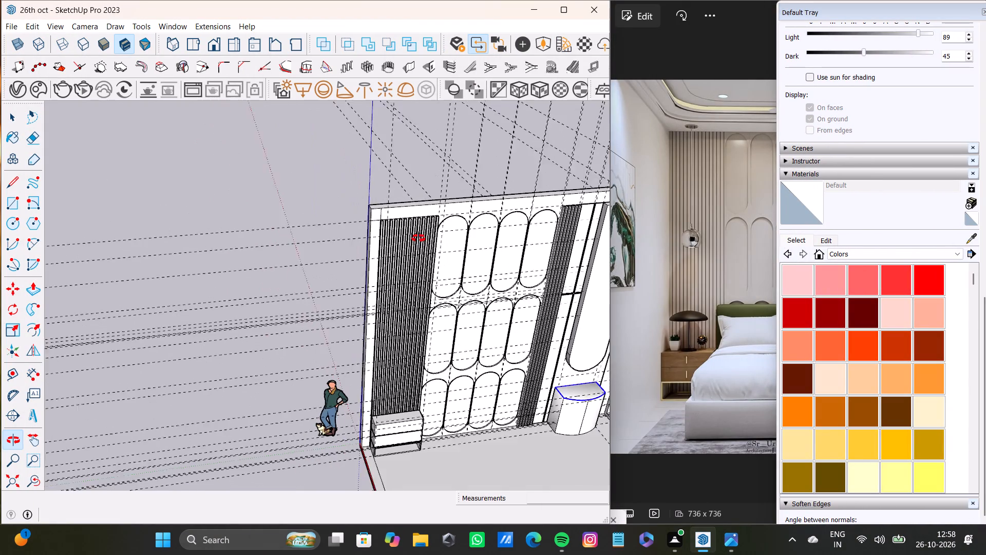
middle_drag(419, 238, 304, 229)
shift+scroll(297, 209, up, 7)
key(space)
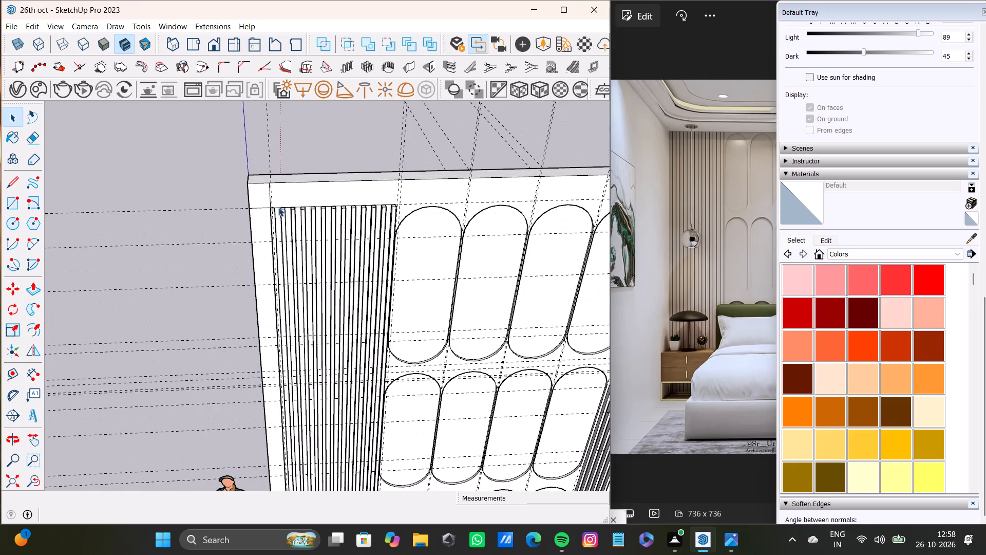
scroll(278, 207, up, 12)
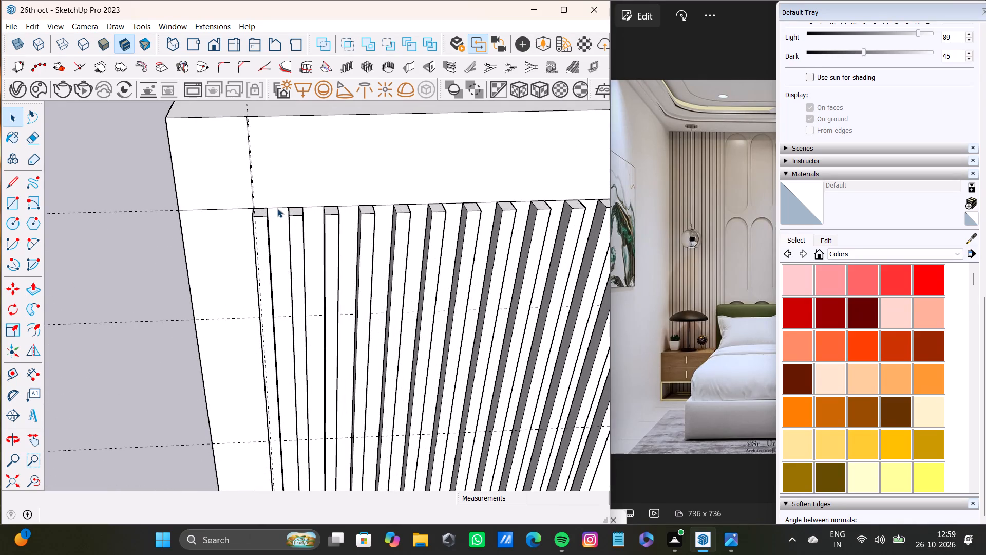
scroll(260, 233, up, 10)
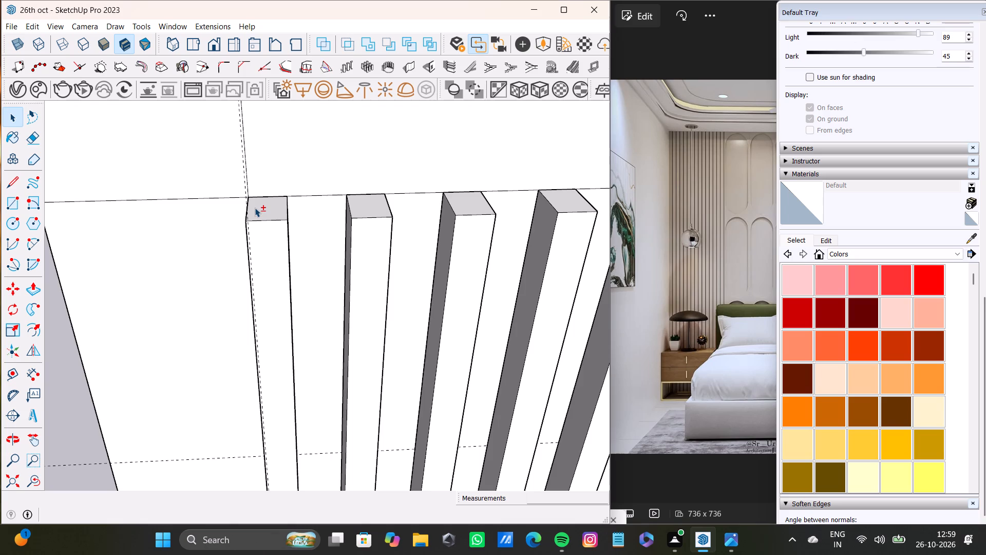
shift+double_click(256, 210)
shift+double_click(277, 252)
shift+double_click(277, 210)
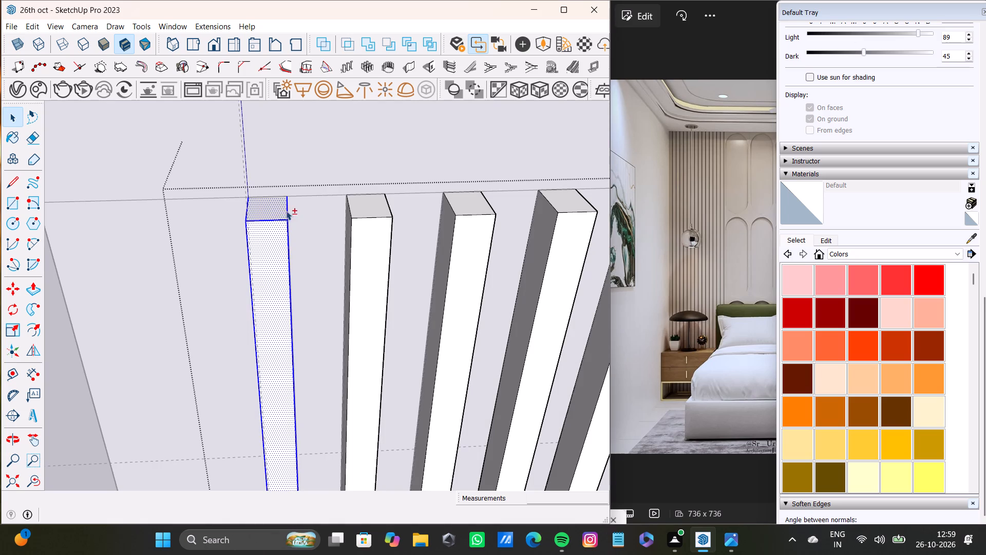
shift+double_click(370, 228)
shift+double_click(371, 211)
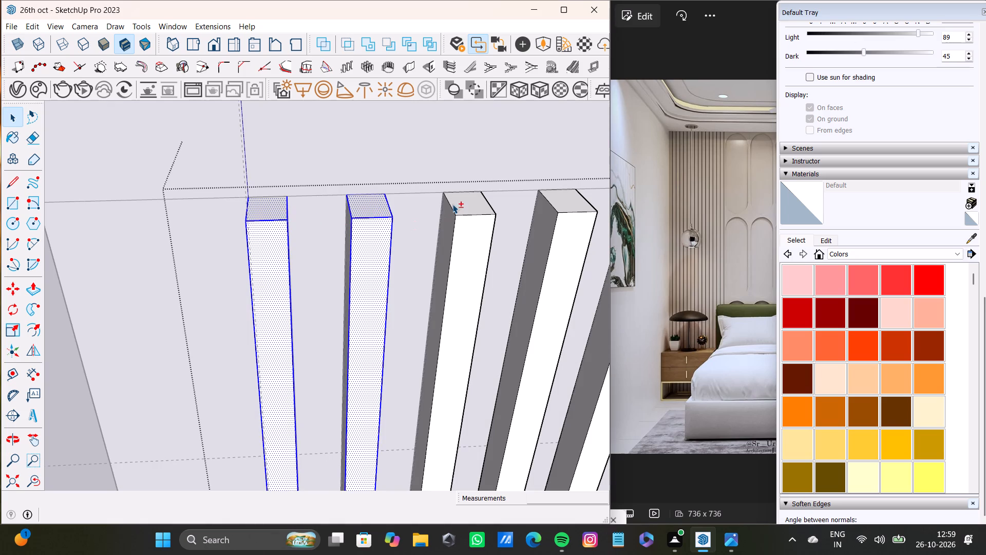
Add the top, front and side faces of the third and fourth slats to the selection.
shift+double_click(456, 203)
shift+double_click(469, 239)
shift+double_click(447, 242)
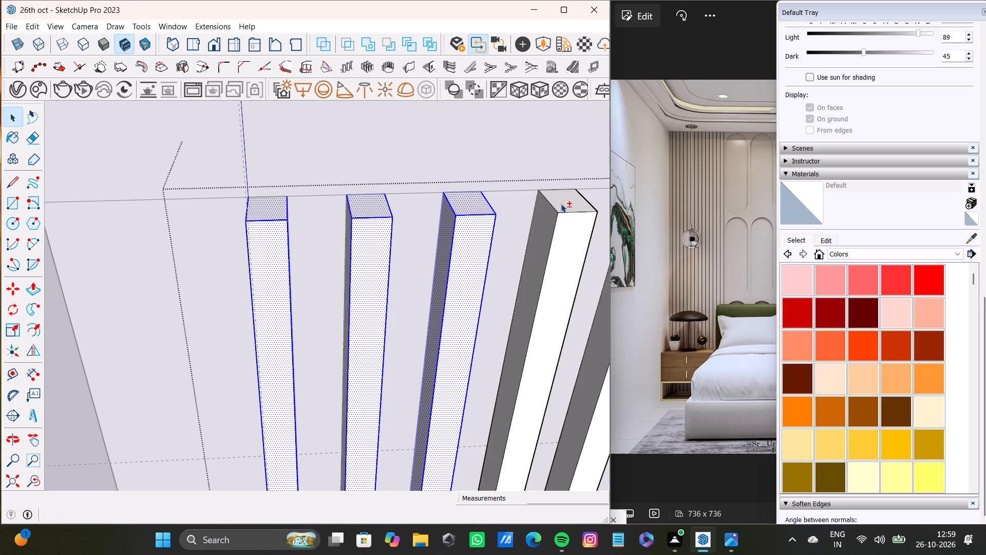
shift+double_click(561, 203)
shift+double_click(565, 231)
shift+double_click(536, 239)
shift+double_click(566, 254)
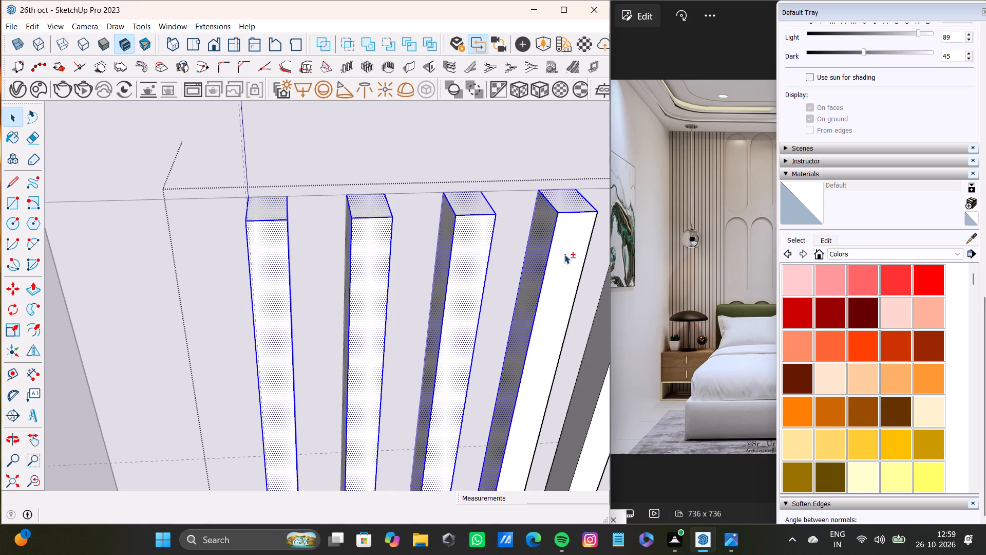
shift+scroll(564, 254, down, 4)
shift+middle_drag(563, 254, 388, 240)
shift+double_click(387, 240)
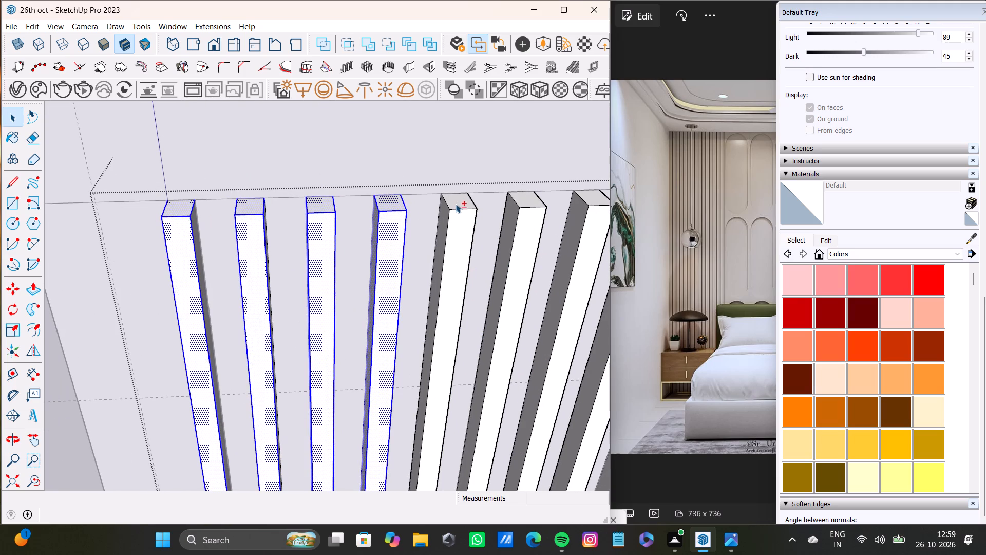
Add the top, front and side faces of the fifth, sixth and seventh slats to the selection.
shift+double_click(456, 203)
shift+double_click(460, 228)
shift+double_click(442, 231)
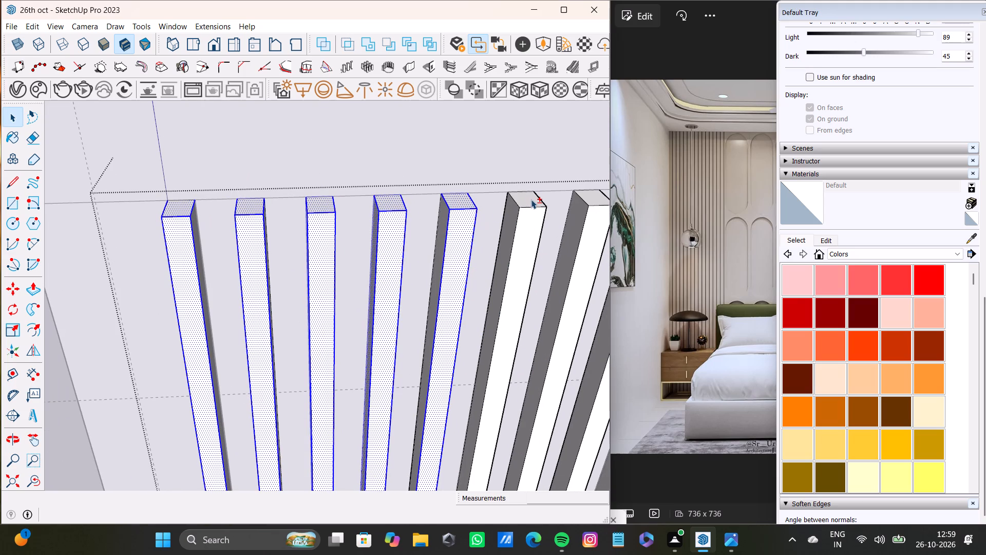
shift+double_click(531, 199)
shift+double_click(529, 221)
shift+double_click(510, 220)
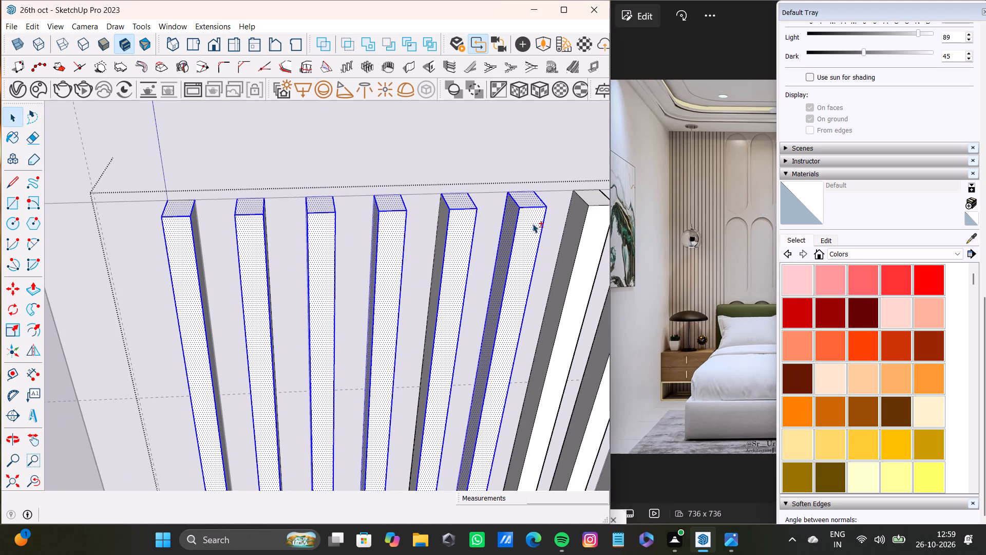
shift+middle_drag(533, 224, 462, 247)
shift+double_click(528, 224)
shift+double_click(528, 240)
shift+double_click(507, 244)
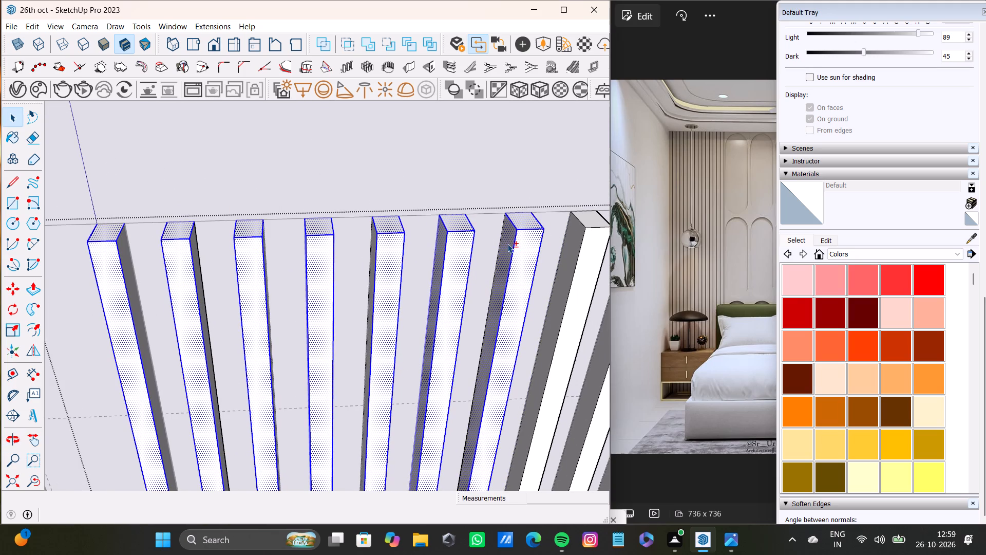
Add the top, front and side faces of the eighth, ninth and tenth slats to the selection.
shift+middle_drag(513, 242, 412, 248)
shift+double_click(496, 226)
shift+double_click(499, 241)
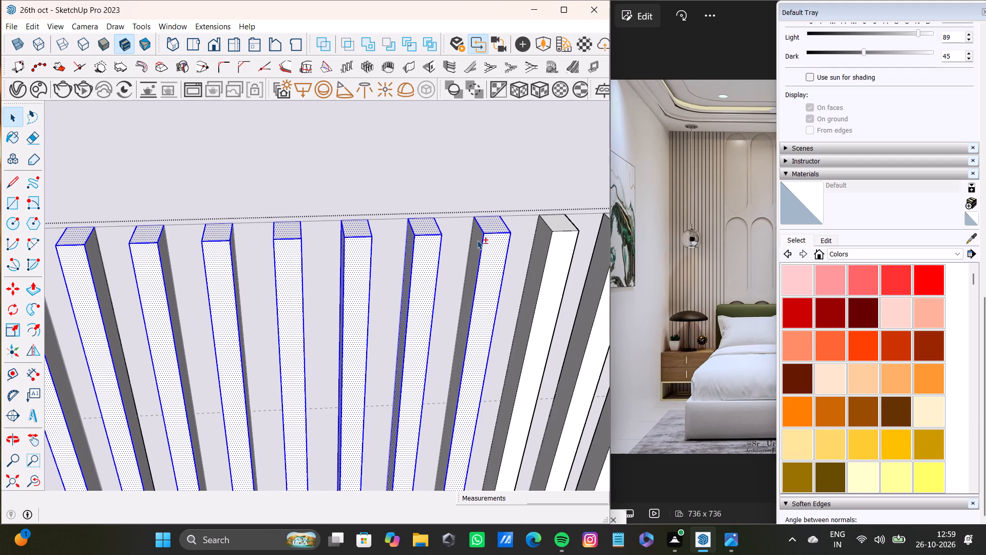
shift+double_click(477, 239)
shift+middle_drag(508, 243, 454, 264)
shift+double_click(503, 245)
shift+double_click(513, 268)
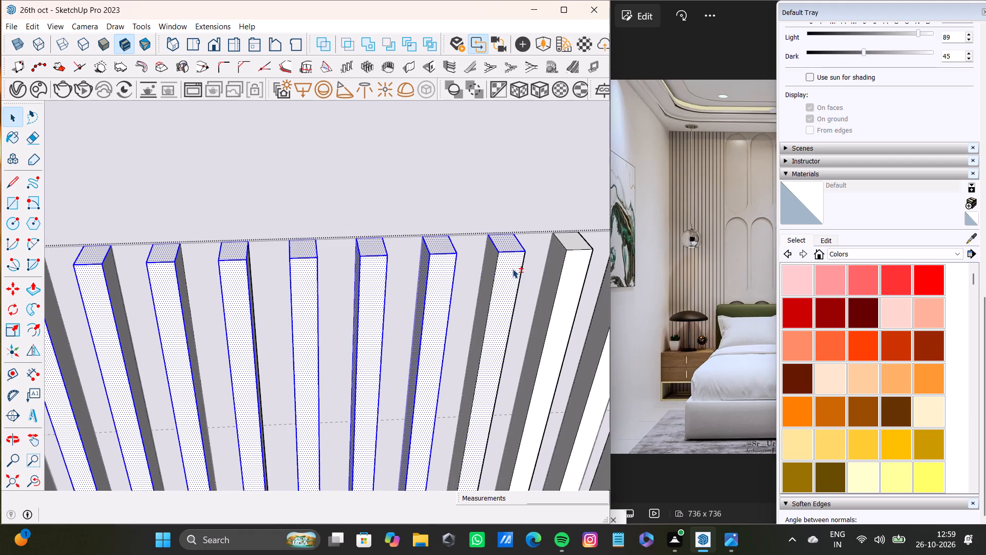
shift+double_click(491, 263)
shift+middle_drag(506, 265, 436, 208)
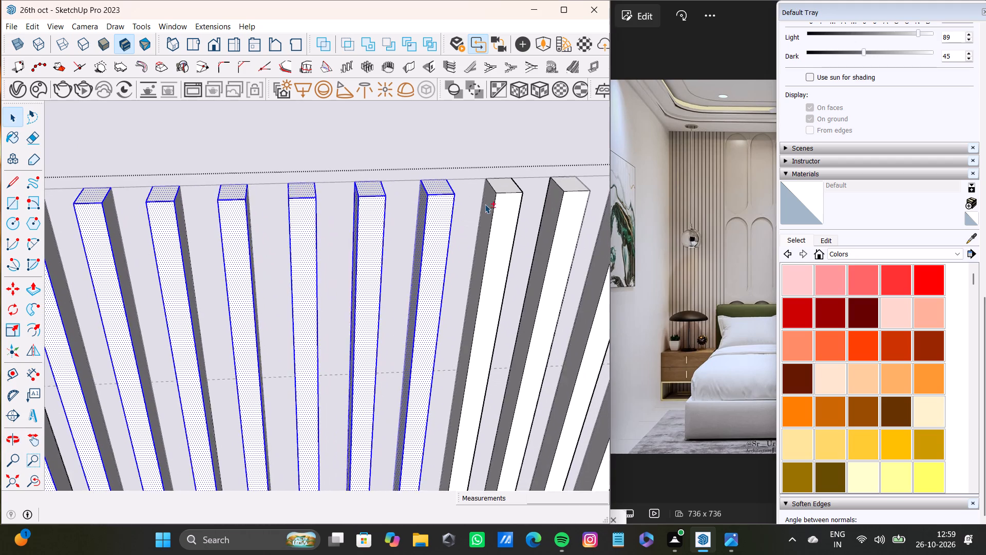
shift+scroll(490, 196, up, 3)
shift+double_click(506, 184)
shift+double_click(504, 222)
shift+double_click(485, 213)
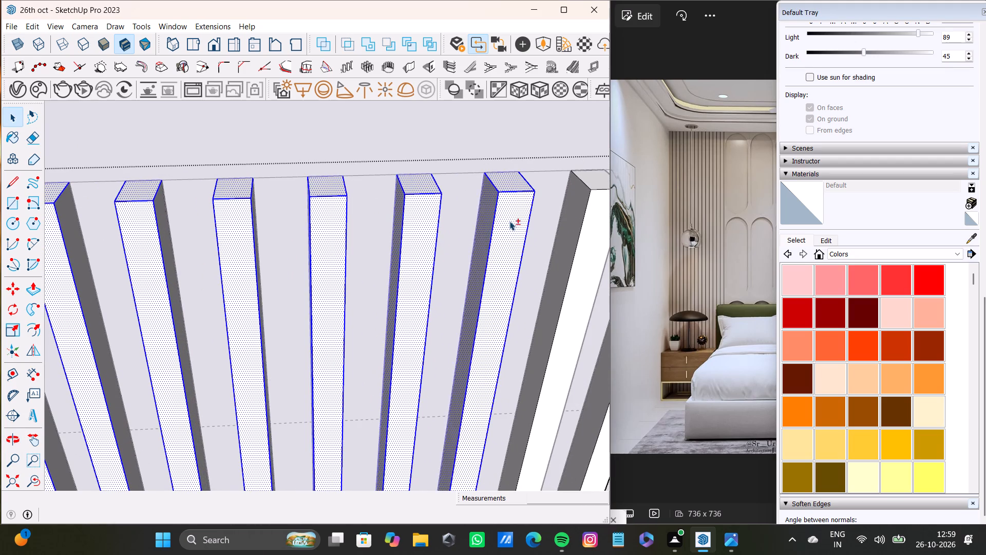
Add the top, front and side faces of the last three slats, next to the arched panels, to the selection.
shift+middle_drag(509, 221, 385, 248)
shift+double_click(475, 208)
shift+double_click(477, 236)
shift+double_click(457, 237)
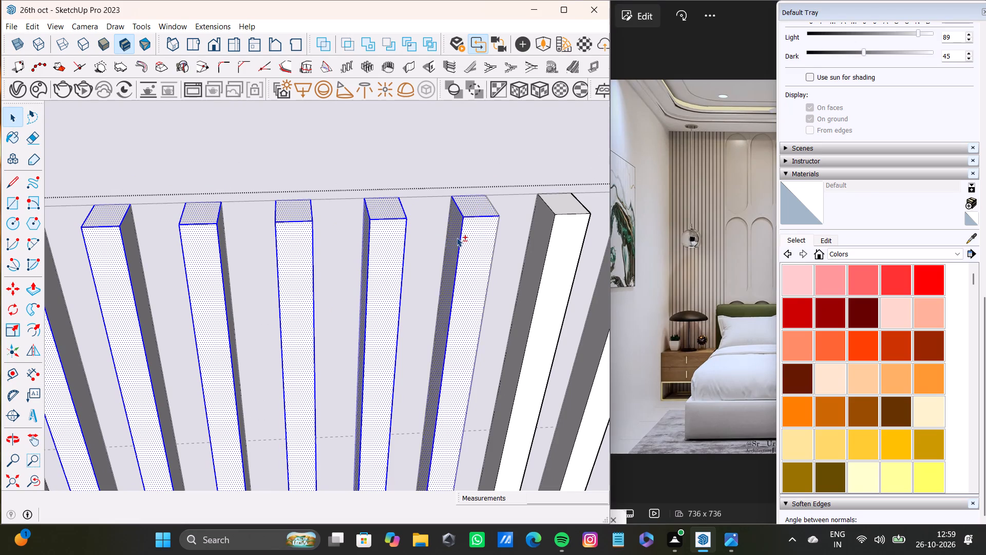
shift+middle_drag(501, 242, 409, 227)
shift+double_click(462, 193)
shift+double_click(465, 219)
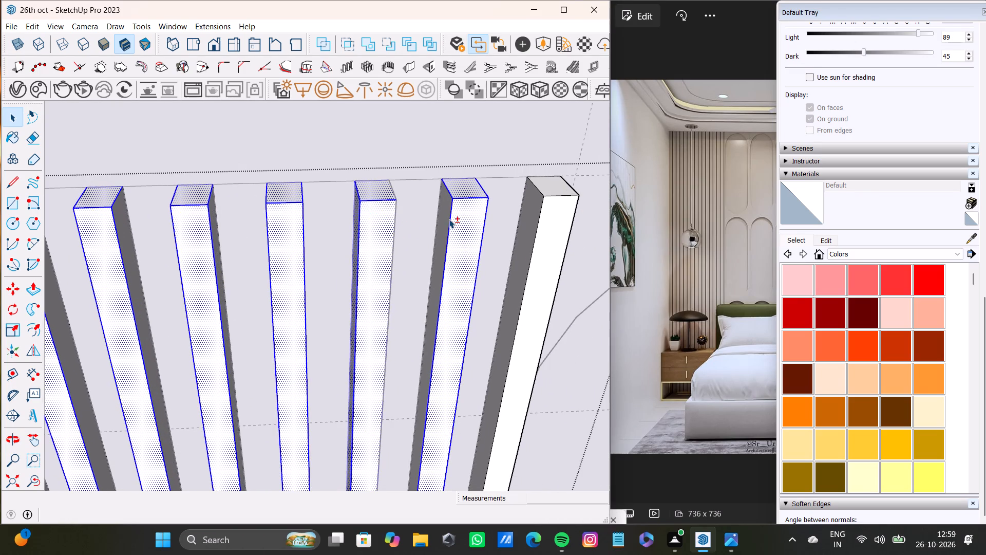
shift+double_click(446, 219)
shift+double_click(543, 188)
shift+double_click(541, 223)
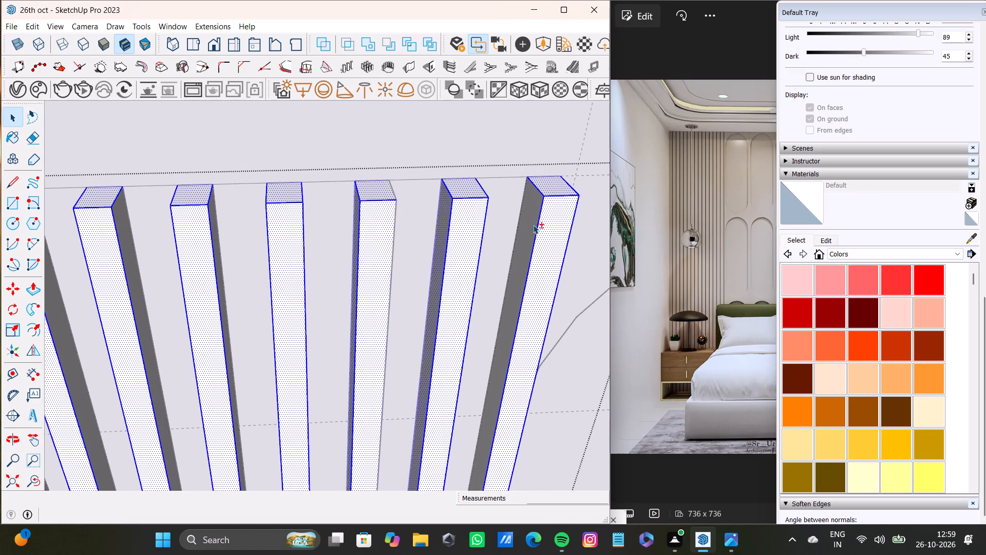
shift+double_click(530, 225)
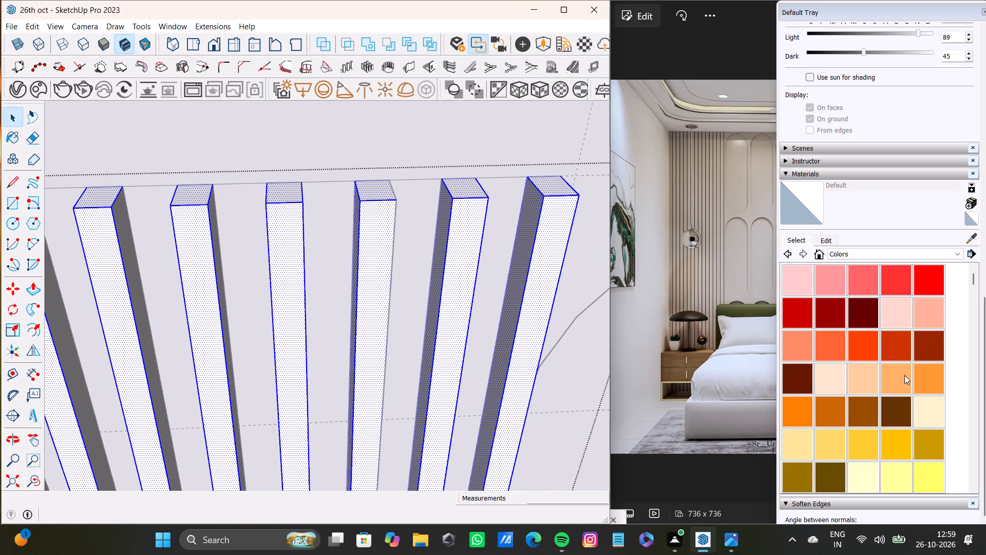
Paint the selected slat faces with the cream Color D01.
shift+click(919, 415)
shift+click(550, 237)
shift+scroll(492, 230, down, 14)
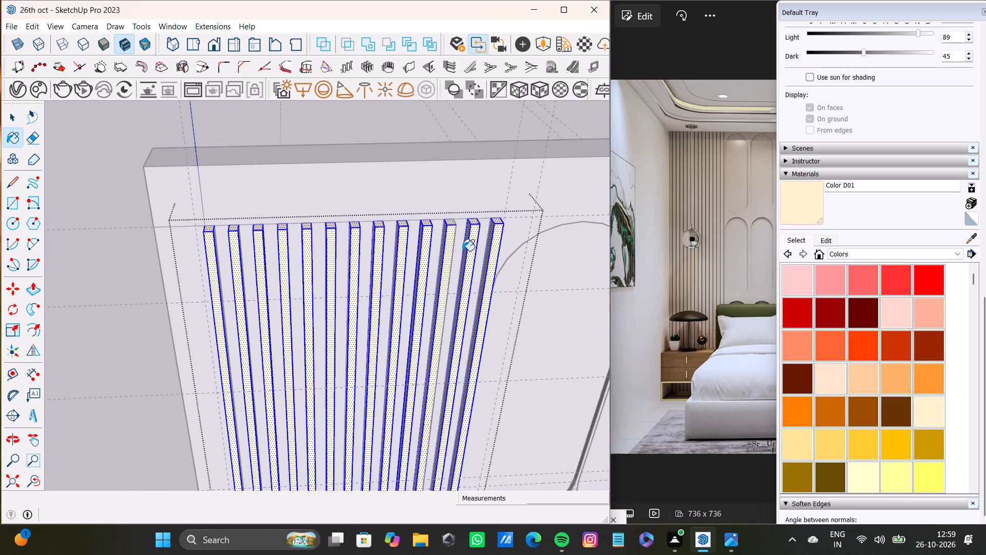
shift+scroll(317, 254, up, 5)
shift+click(363, 221)
scroll(363, 223, down, 7)
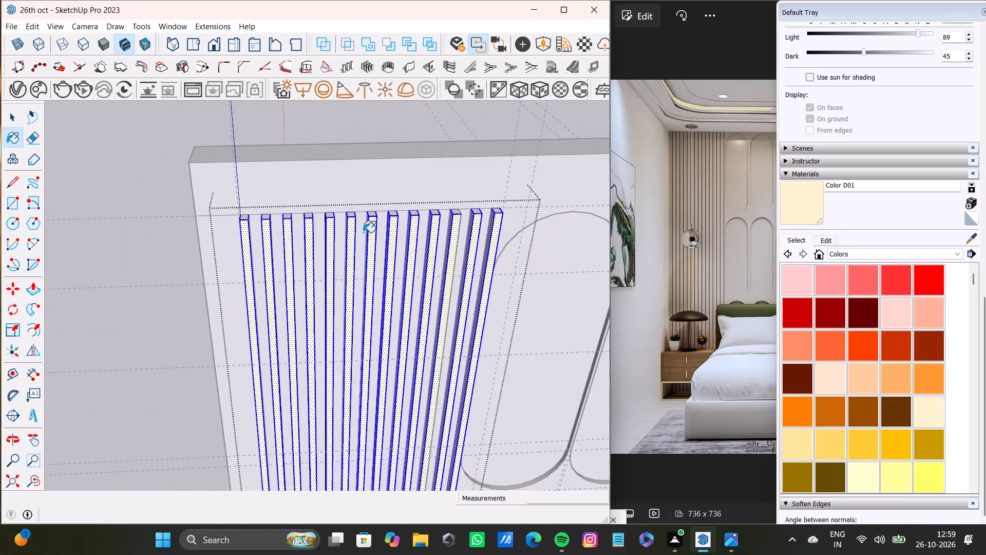
Paint the exposed side faces of the slats with the cream Color D01, and leave the slat group with nothing selected.
middle_drag(363, 232, 220, 235)
scroll(299, 215, up, 11)
shift+click(179, 196)
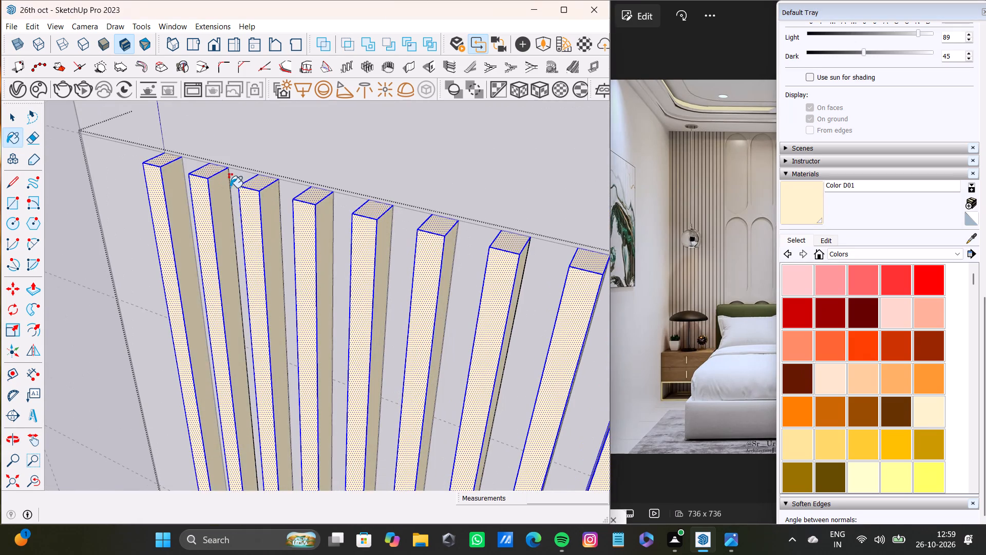
shift+scroll(267, 208, down, 9)
middle_drag(277, 230, 513, 247)
scroll(299, 225, up, 5)
scroll(302, 224, down, 10)
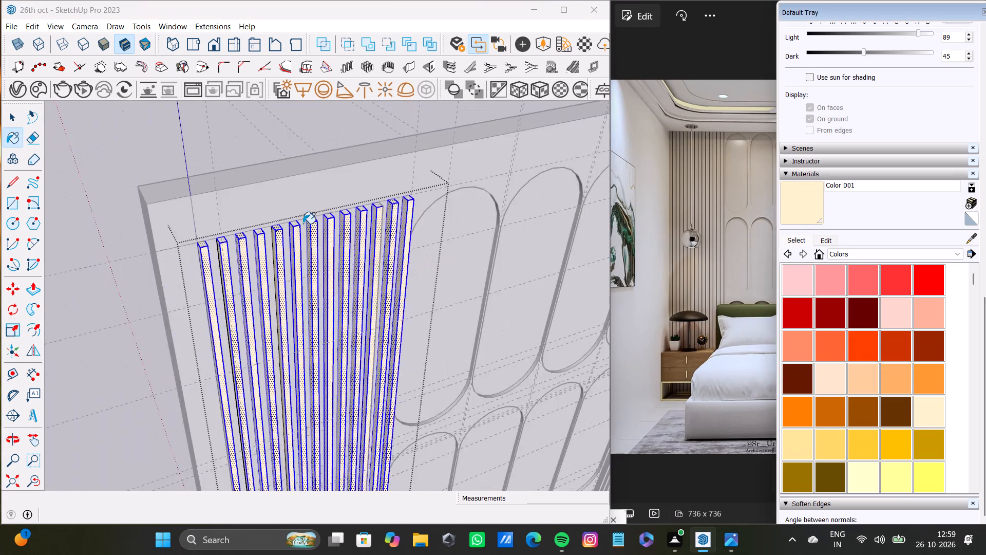
scroll(303, 224, down, 4)
key(space)
click(296, 143)
Select the wall strips between the slats nearest the arched panels, the wall face surrounding the arches, and the slat group.
scroll(365, 276, up, 11)
scroll(332, 173, down, 5)
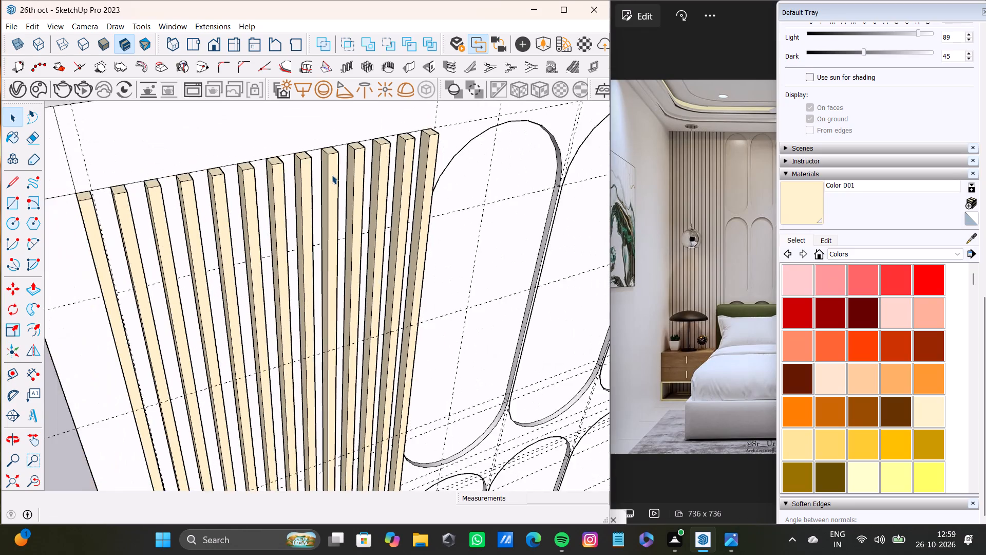
scroll(332, 175, down, 2)
middle_drag(353, 192, 252, 186)
scroll(344, 191, up, 4)
click(321, 174)
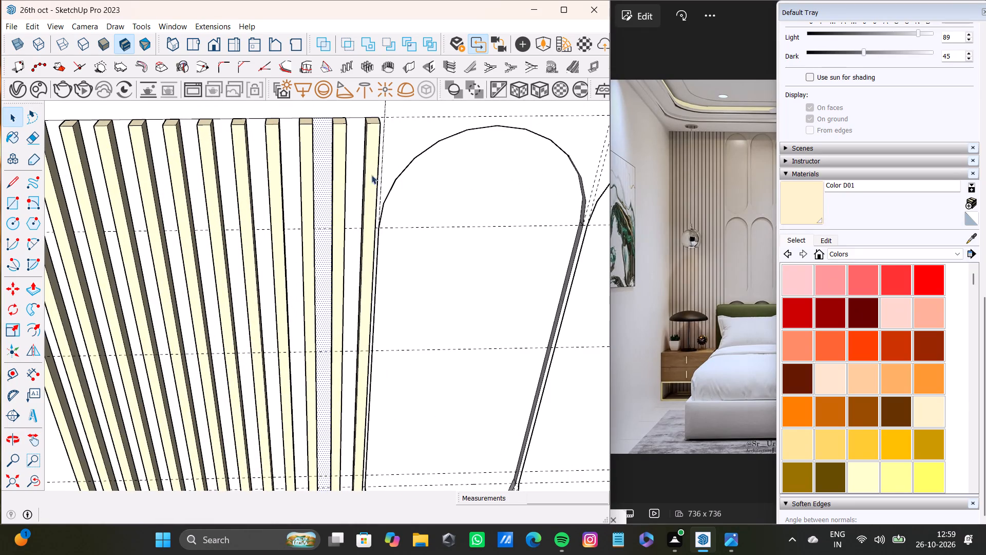
shift+click(350, 182)
shift+click(393, 146)
shift+click(282, 166)
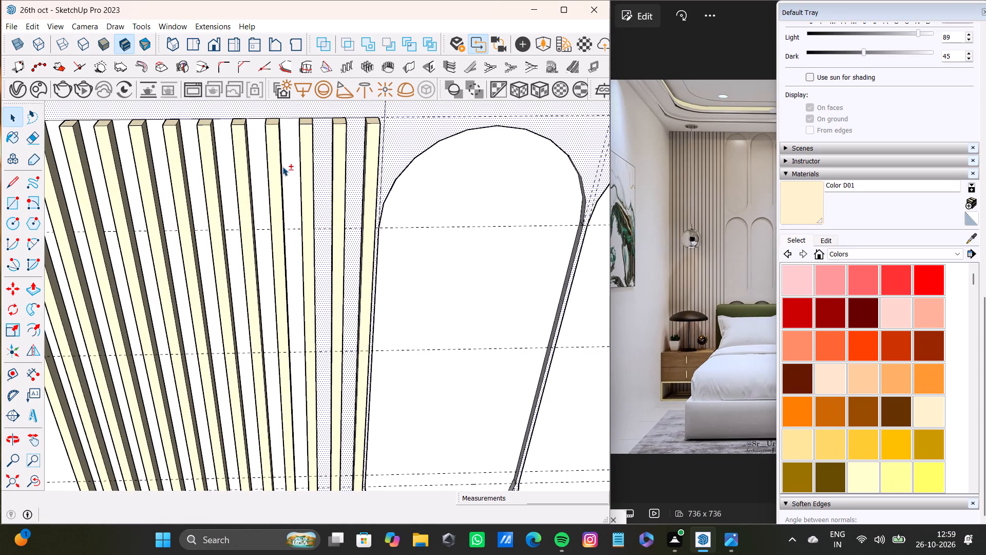
shift+click(277, 165)
shift+click(291, 164)
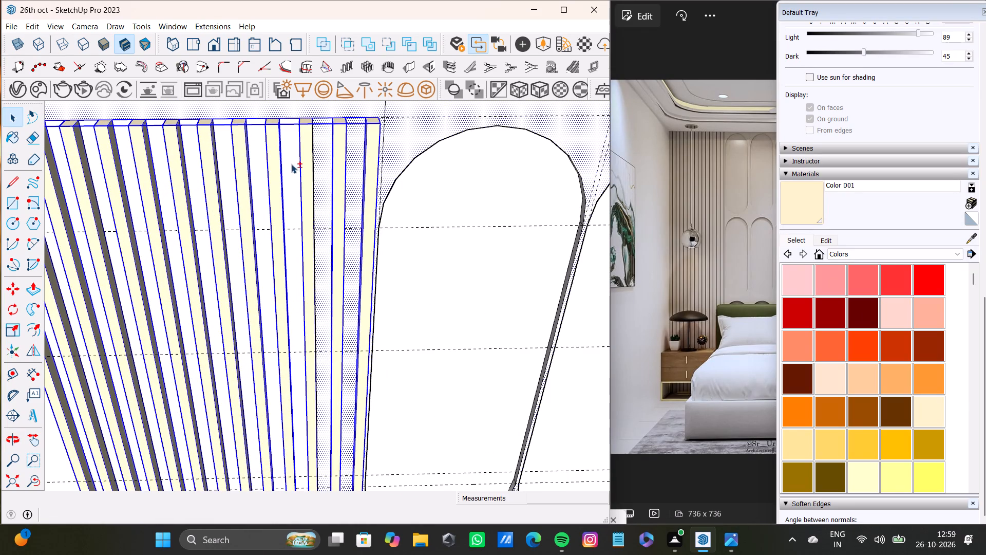
Add the remaining wall strips between the slats, out to the wall's outer end, to the selection.
shift+click(259, 191)
shift+click(223, 184)
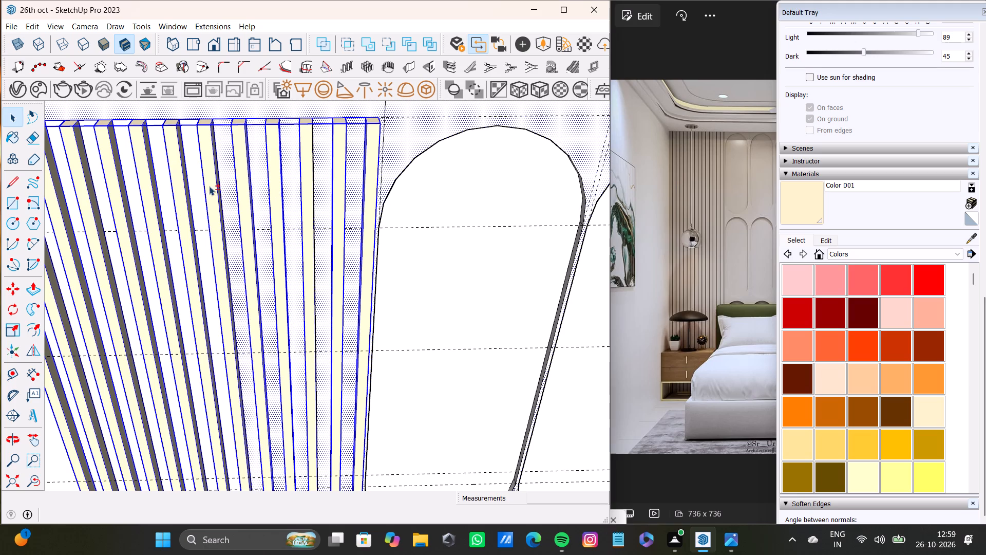
shift+click(194, 186)
shift+click(165, 195)
shift+middle_drag(167, 201, 280, 193)
shift+click(249, 193)
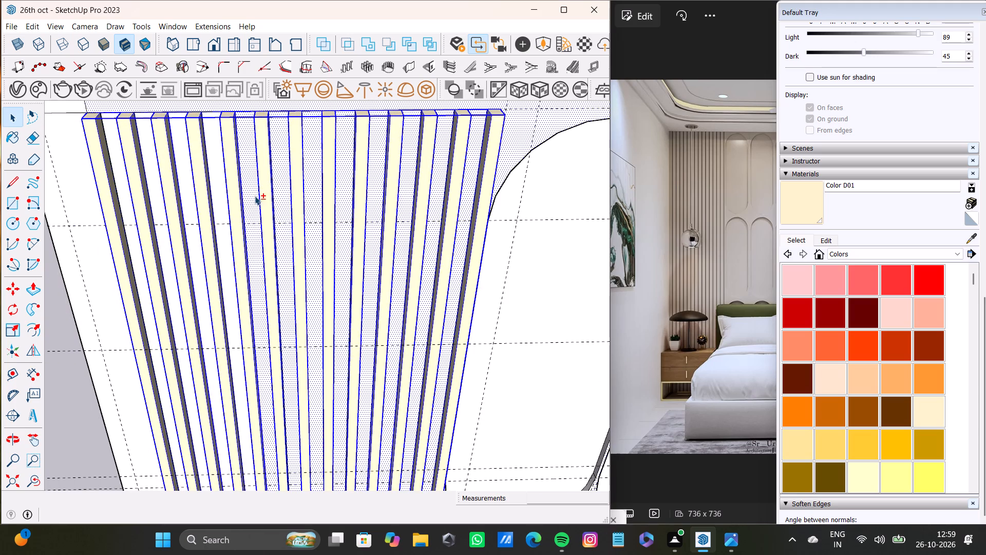
shift+click(217, 205)
shift+click(187, 201)
shift+click(158, 201)
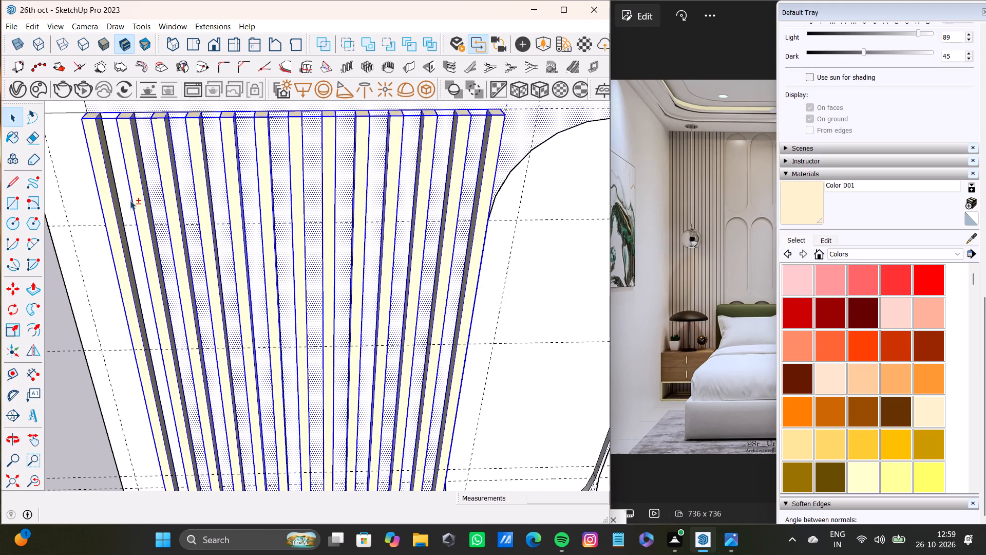
shift+click(130, 200)
Paint the selected wall face, wall strips and slat group with the cream Color D01.
shift+click(807, 213)
shift+scroll(445, 144, up, 3)
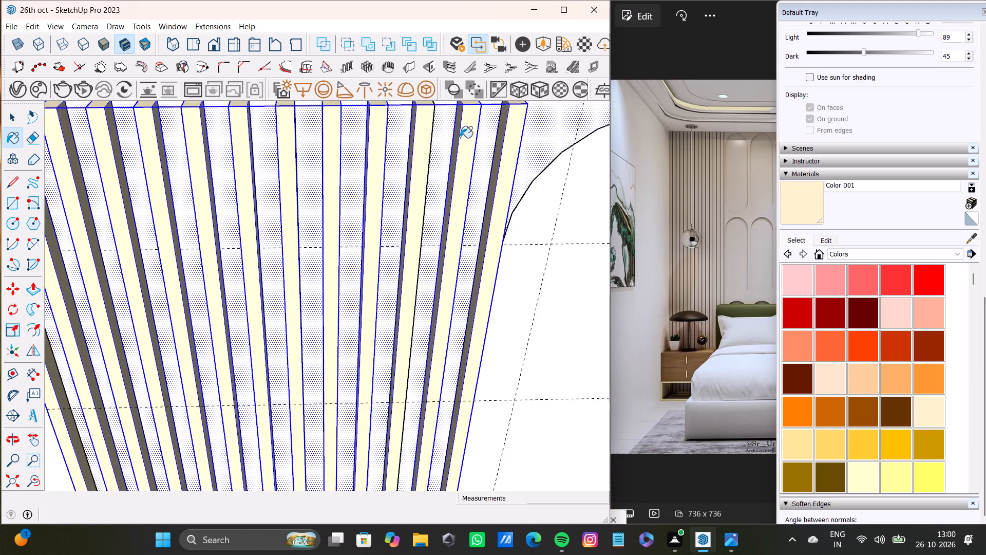
shift+scroll(460, 138, up, 3)
shift+click(486, 132)
shift+scroll(468, 145, down, 17)
middle_drag(454, 160, 354, 160)
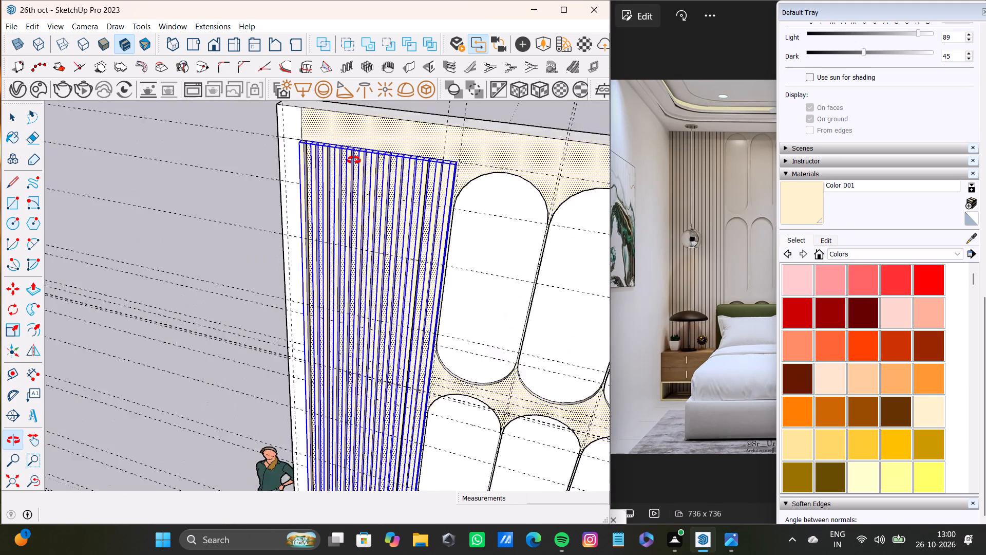
middle_drag(354, 160, 458, 140)
scroll(462, 156, down, 9)
shift+middle_drag(479, 189, 248, 114)
scroll(334, 142, up, 4)
key(space)
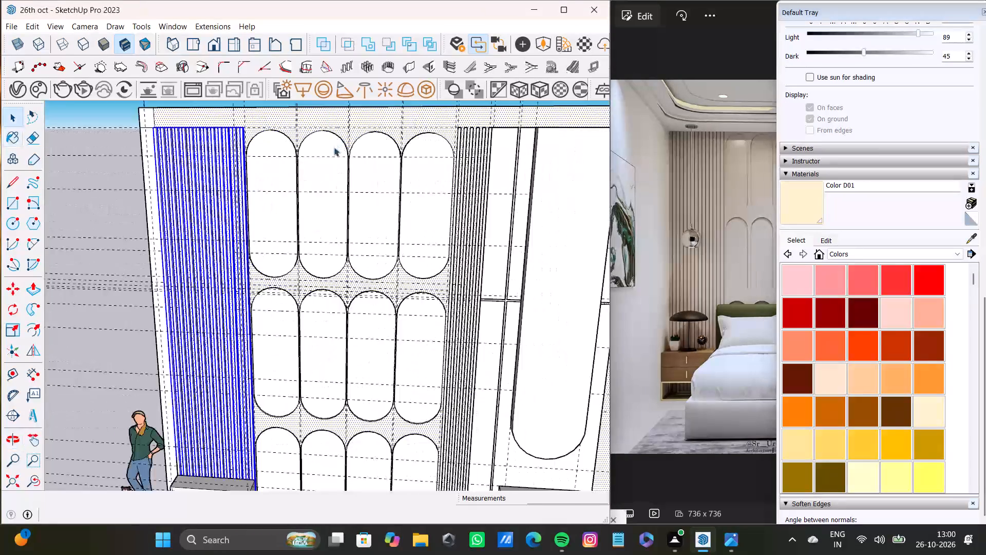
Pick the pale yellow Color E01 from the Colors collection as the paint material.
scroll(334, 147, up, 4)
scroll(330, 150, down, 9)
middle_drag(328, 153, 296, 110)
scroll(298, 143, up, 15)
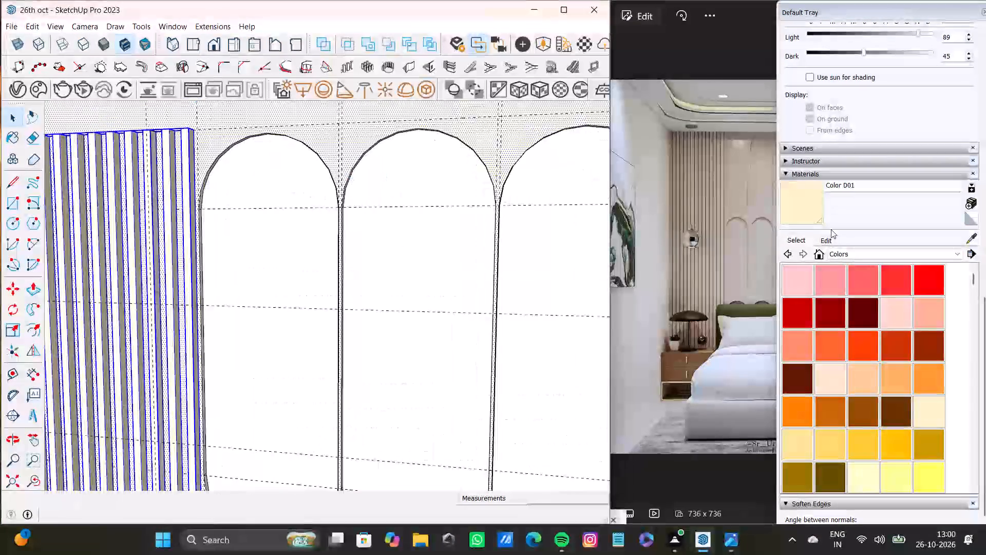
click(972, 236)
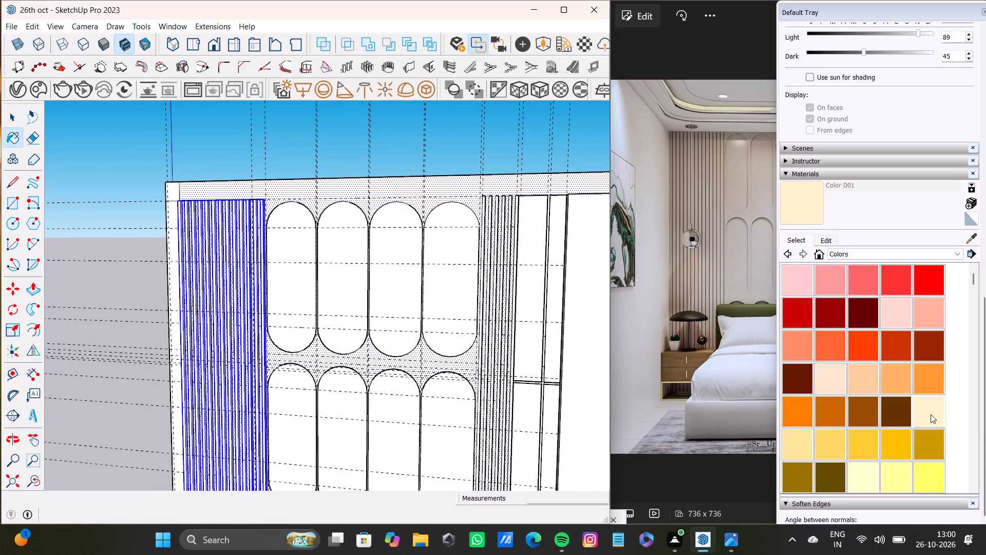
click(936, 414)
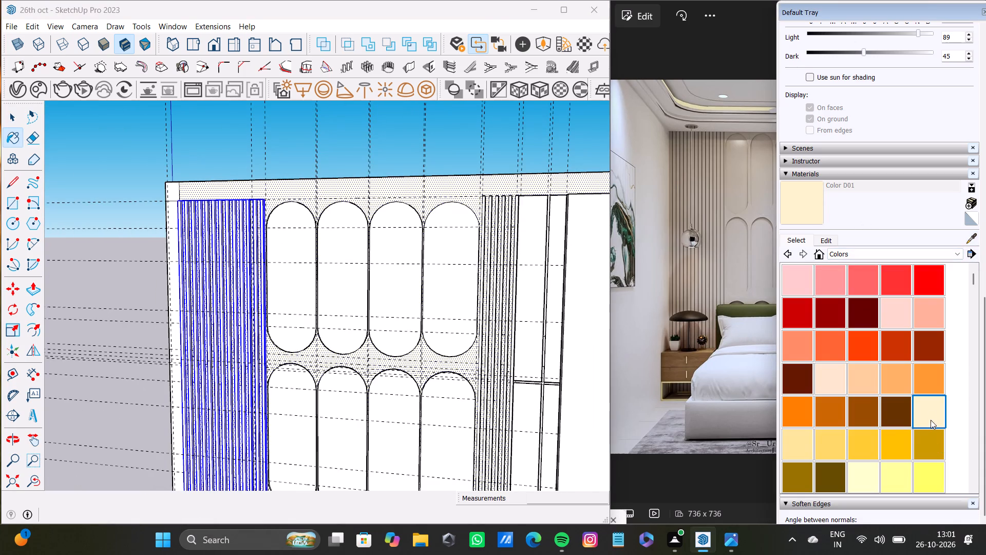
click(805, 451)
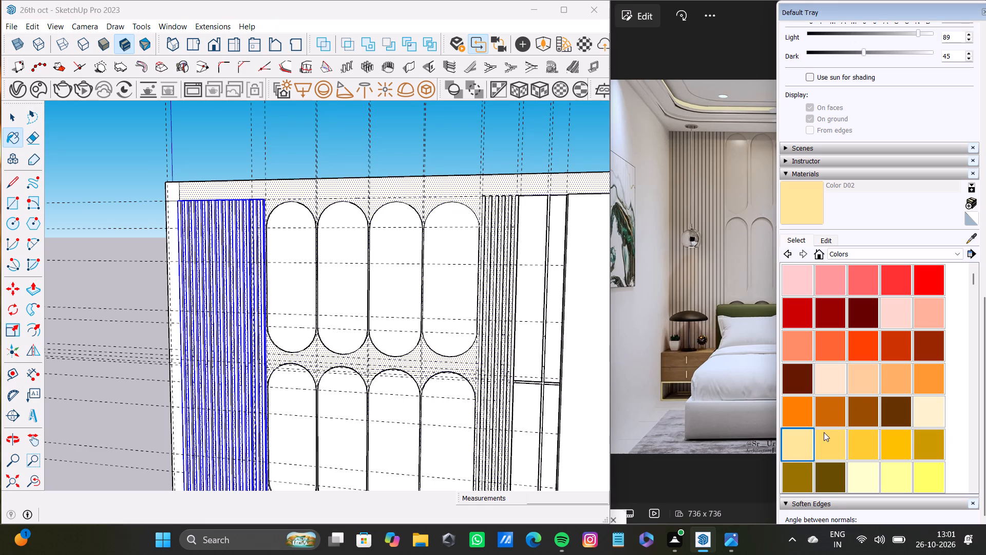
click(863, 470)
key(v)
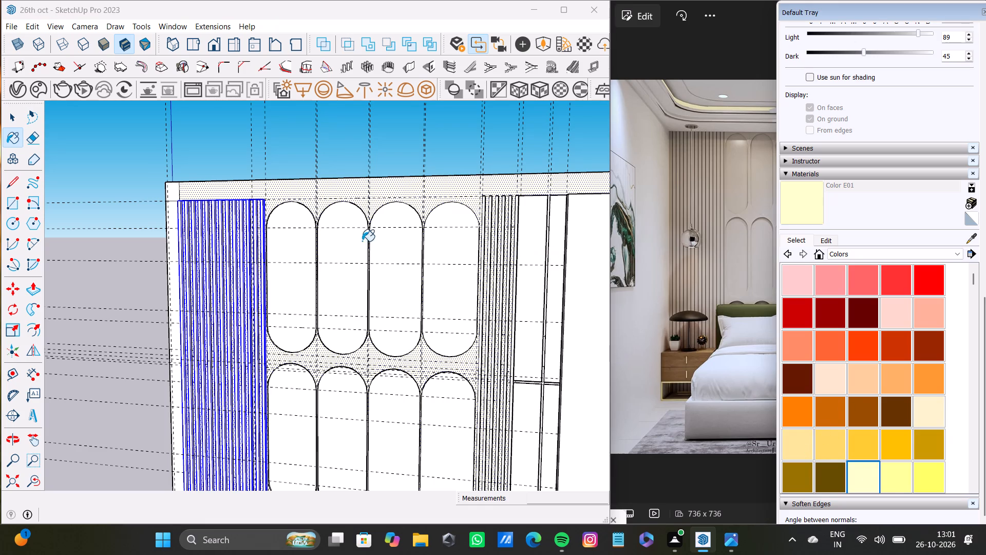
Select the face of the upper arched panel nearest the slats, plus its curved top reveal and slat-side reveal.
key(space)
key(space)
click(295, 230)
double_click(296, 233)
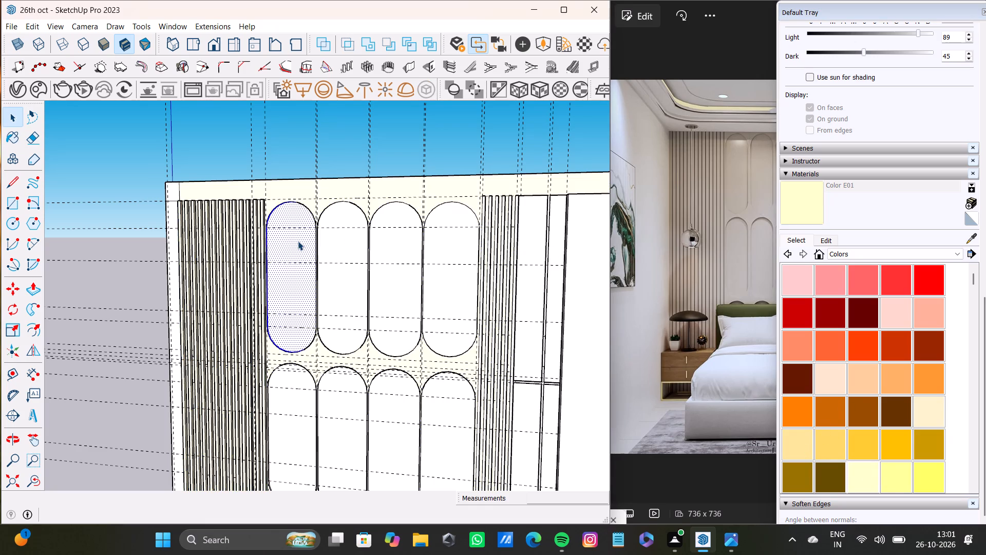
scroll(298, 241, up, 14)
middle_drag(302, 222, 314, 191)
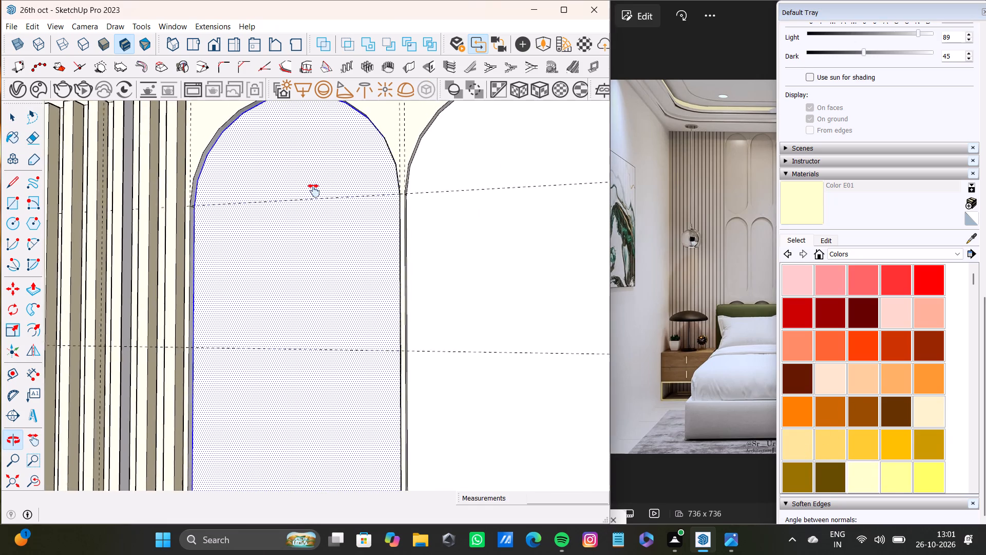
middle_drag(314, 191, 305, 194)
shift+scroll(174, 160, up, 9)
shift+double_click(193, 179)
shift+scroll(233, 182, down, 5)
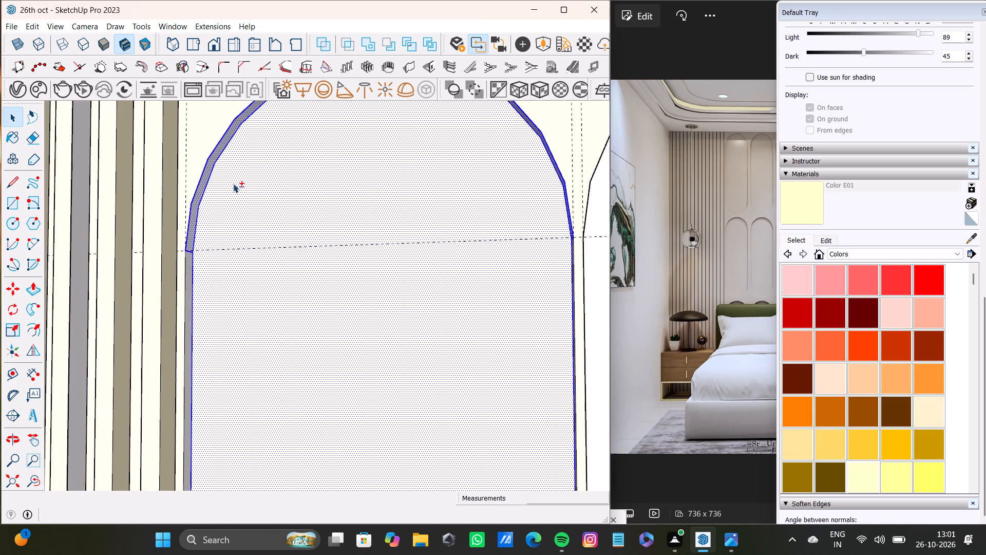
shift+scroll(233, 183, down, 2)
shift+scroll(203, 260, up, 7)
shift+double_click(198, 273)
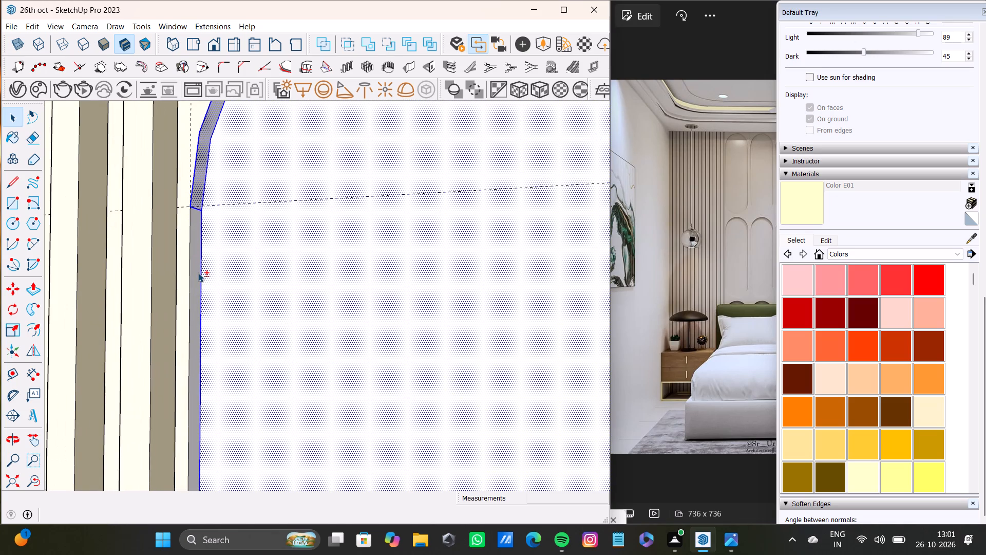
Add the first upper arched panel's other side reveal and its curved bottom reveal to the selection.
shift+scroll(206, 266, down, 8)
shift+middle_drag(220, 269, 484, 282)
shift+scroll(488, 291, up, 4)
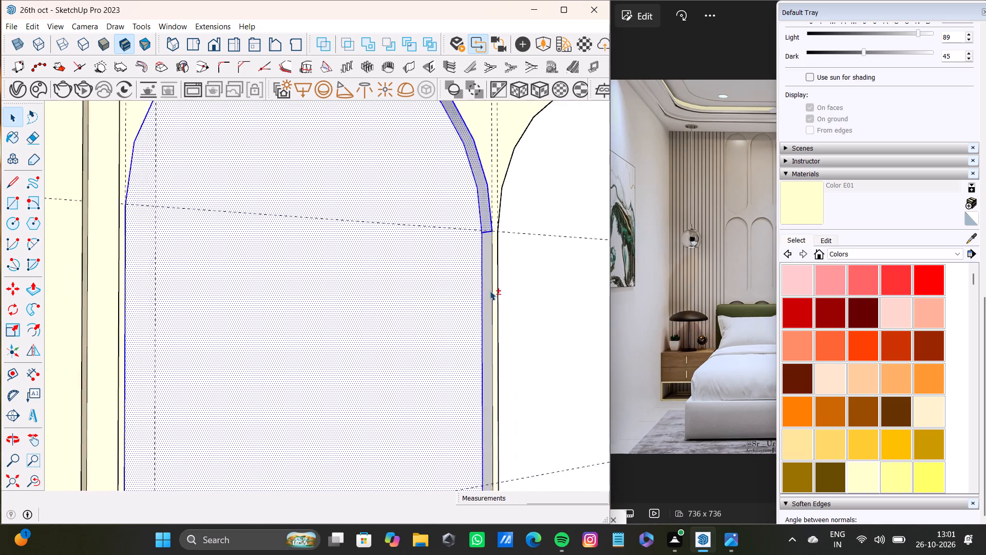
shift+scroll(490, 291, up, 2)
shift+double_click(489, 294)
shift+scroll(489, 294, down, 9)
shift+middle_drag(482, 329, 429, 195)
shift+scroll(406, 251, down, 3)
shift+middle_drag(406, 343, 413, 170)
shift+scroll(370, 314, up, 4)
middle_drag(372, 317, 379, 425)
shift+scroll(387, 390, up, 12)
shift+middle_click(391, 386)
shift+double_click(406, 408)
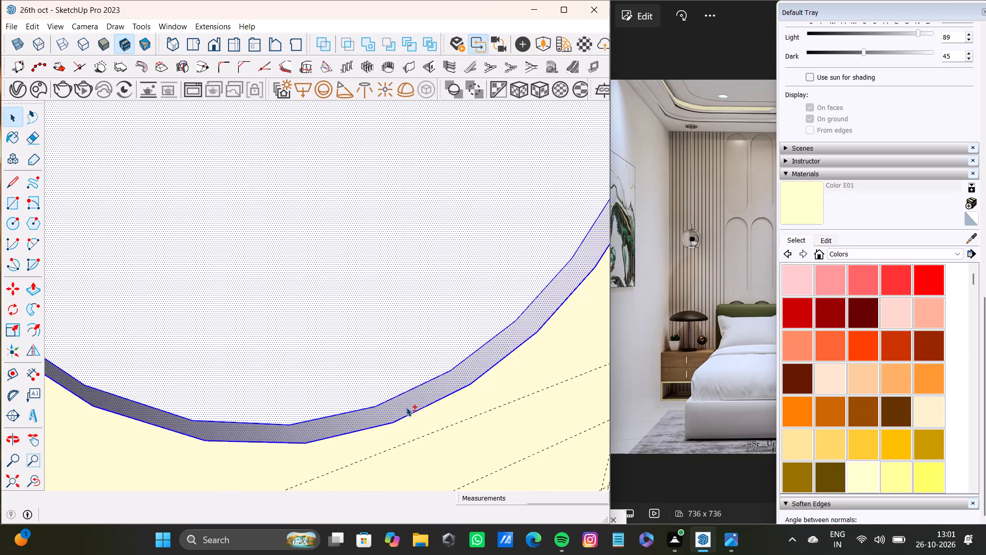
Add the second upper arched panel's face, curved bottom reveal and the side reveal next to the third panel to the selection.
shift+scroll(410, 398, down, 14)
shift+middle_drag(434, 361, 338, 378)
shift+middle_drag(466, 350, 385, 358)
shift+scroll(405, 328, up, 3)
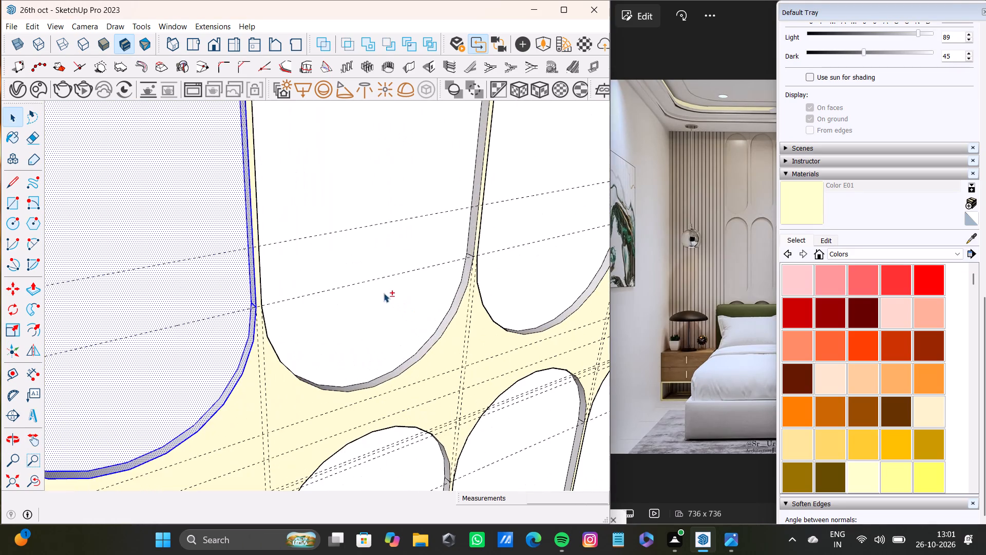
shift+double_click(382, 291)
shift+scroll(444, 307, up, 10)
shift+double_click(460, 304)
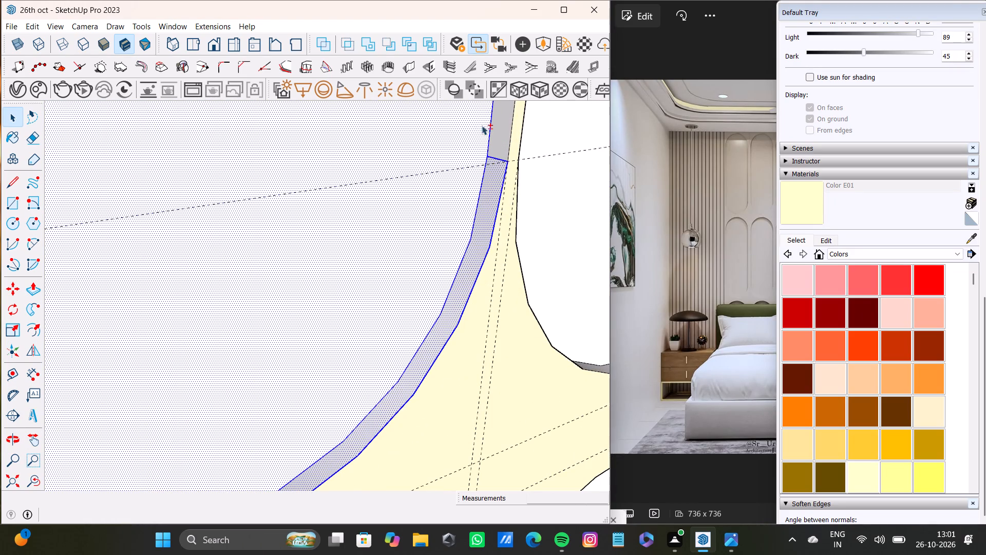
shift+double_click(498, 126)
shift+scroll(440, 170, down, 13)
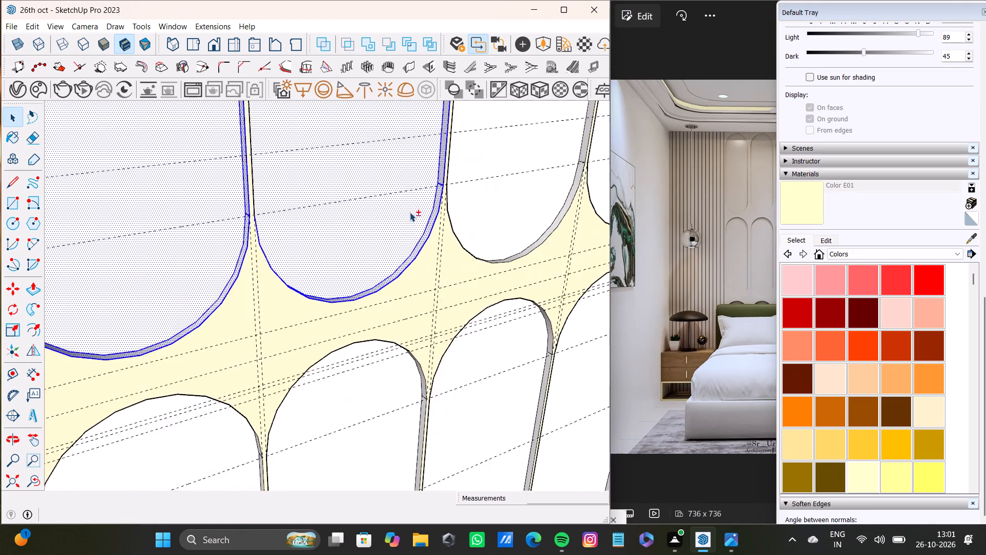
Add the second upper arched panel's side reveal next to the first panel and its curved top reveal to the selection.
shift+scroll(410, 212, down, 4)
middle_drag(412, 232, 227, 232)
scroll(286, 208, up, 17)
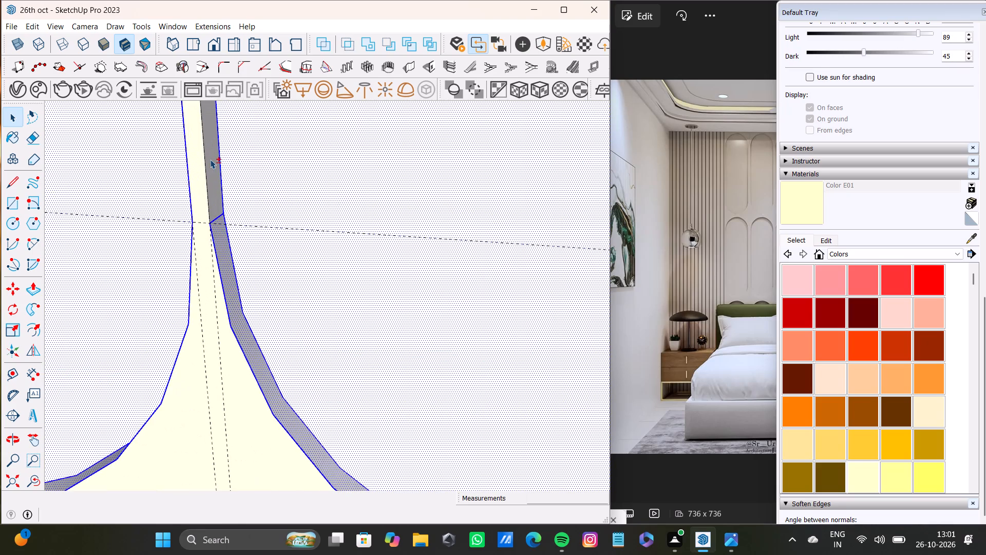
shift+double_click(210, 159)
shift+scroll(210, 159, down, 13)
shift+middle_drag(226, 166, 291, 447)
shift+scroll(310, 404, down, 9)
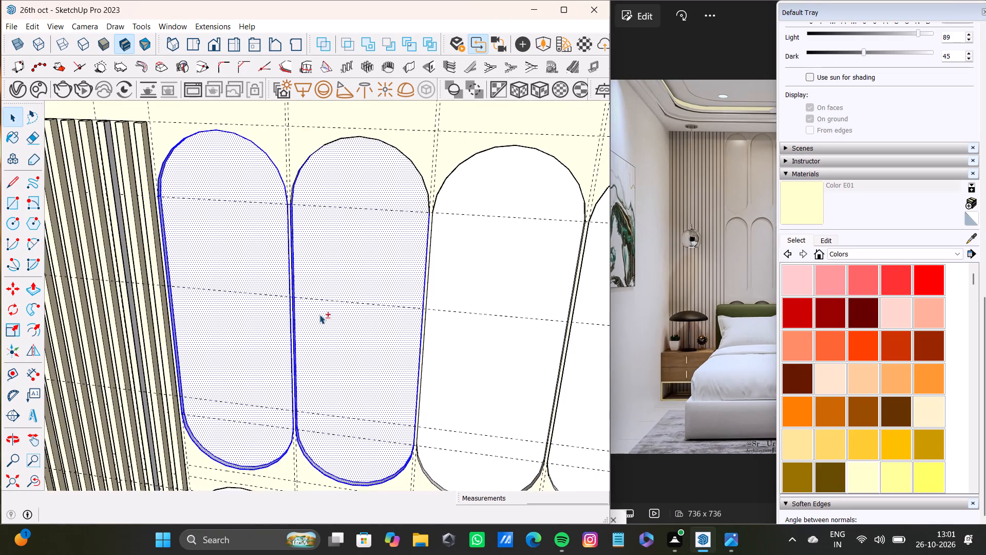
shift+middle_drag(320, 315, 338, 270)
scroll(323, 285, up, 12)
middle_drag(336, 320, 321, 285)
shift+scroll(310, 320, up, 1)
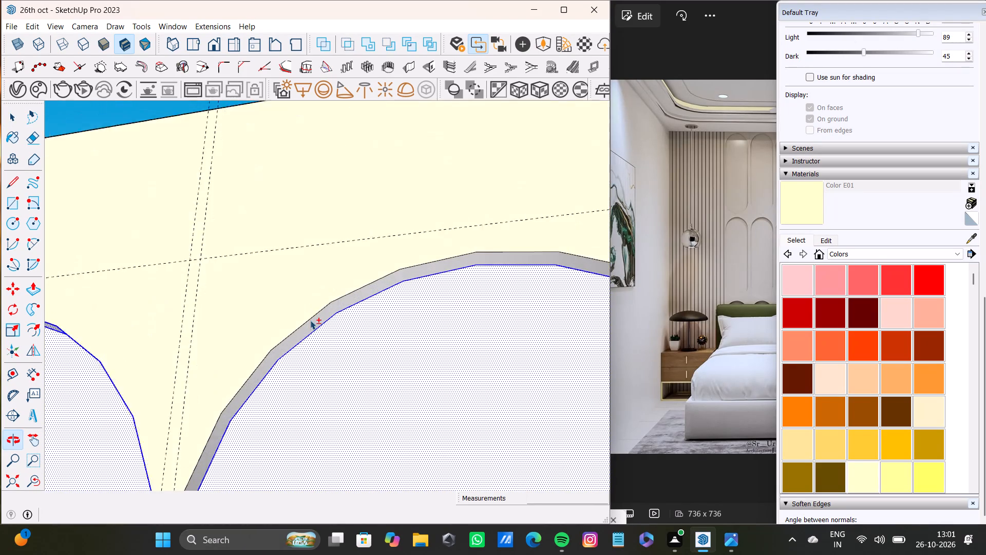
shift+scroll(310, 320, up, 4)
shift+double_click(314, 323)
Add the third upper arched panel's curved top reveal and its face to the selection.
shift+scroll(316, 325, down, 13)
shift+scroll(323, 341, up, 3)
shift+scroll(323, 341, down, 9)
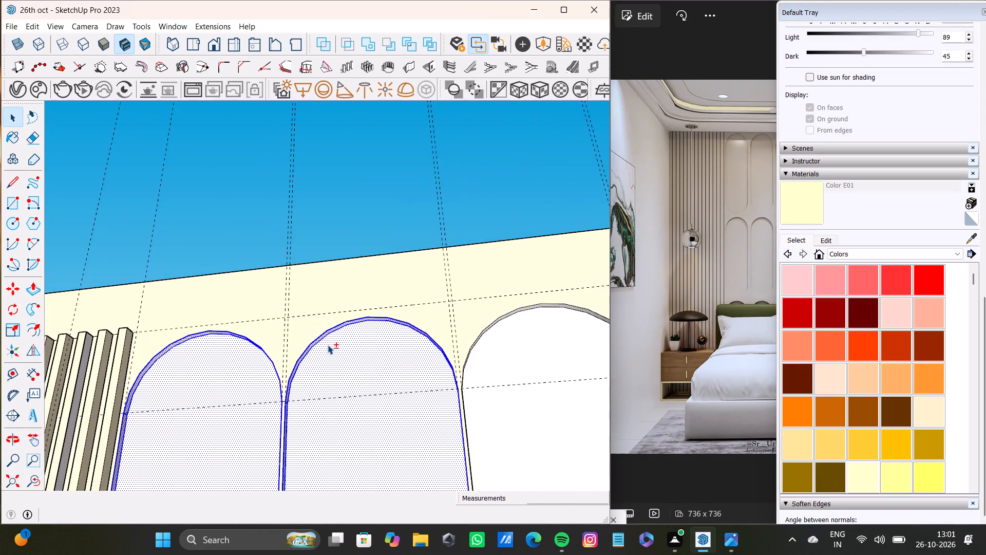
shift+middle_drag(352, 360, 248, 332)
shift+scroll(386, 329, up, 14)
shift+double_click(339, 309)
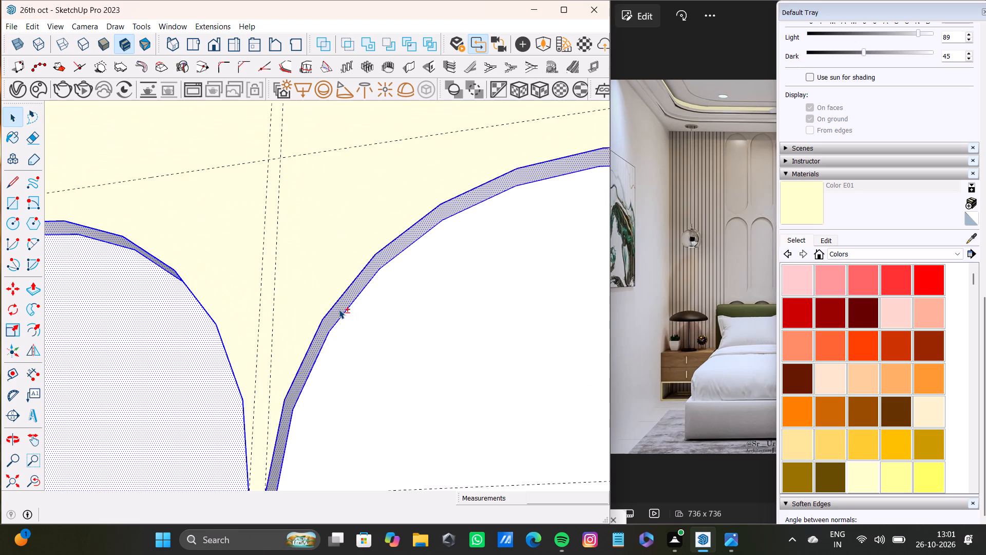
shift+double_click(364, 331)
Add both straight side reveals of the third upper arched panel to the selection.
shift+scroll(367, 331, down, 8)
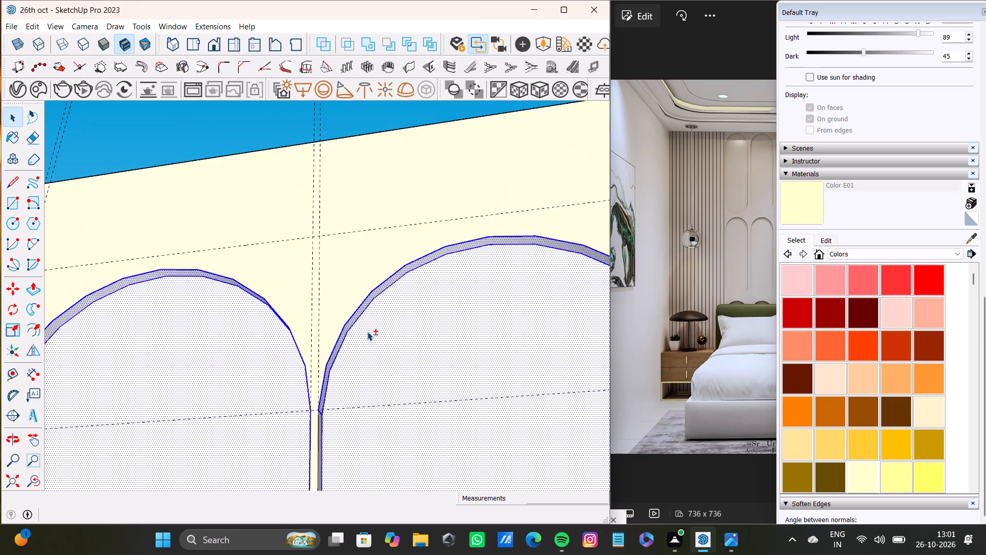
shift+middle_drag(342, 226, 339, 219)
shift+middle_drag(405, 345, 345, 151)
shift+scroll(359, 179, down, 6)
shift+scroll(317, 261, up, 3)
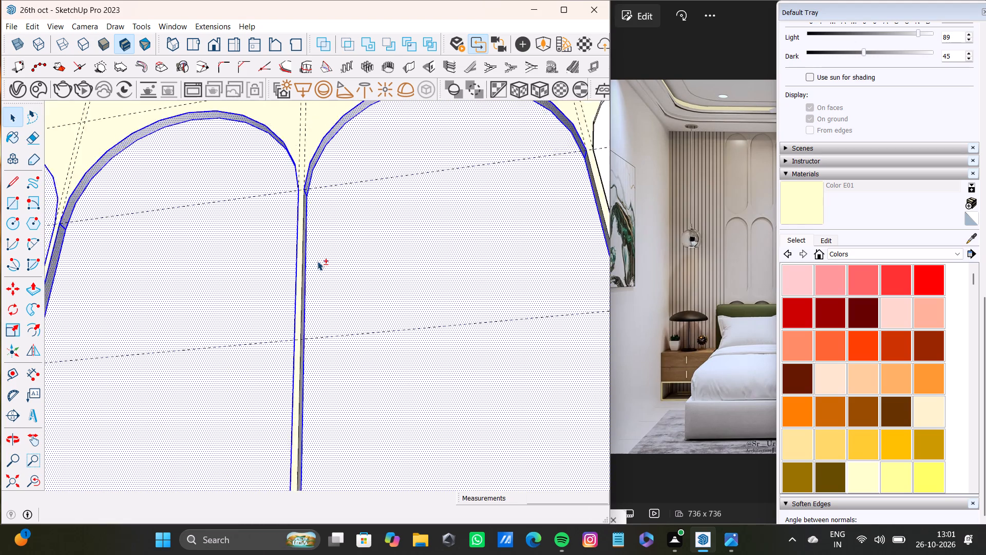
shift+scroll(317, 261, up, 16)
shift+double_click(315, 334)
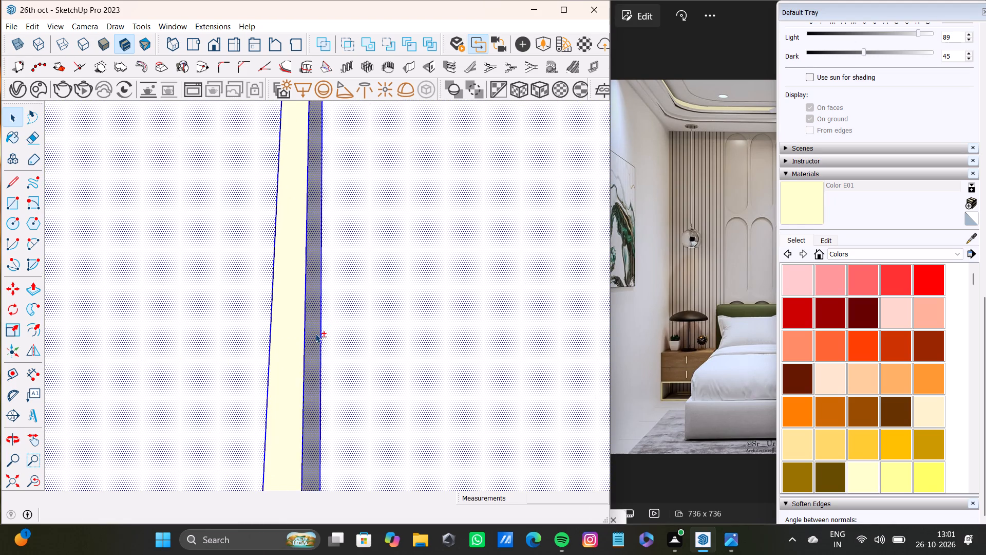
shift+scroll(321, 341, down, 19)
shift+middle_drag(342, 342, 483, 345)
shift+scroll(483, 345, up, 7)
shift+double_click(513, 373)
shift+scroll(513, 373, down, 4)
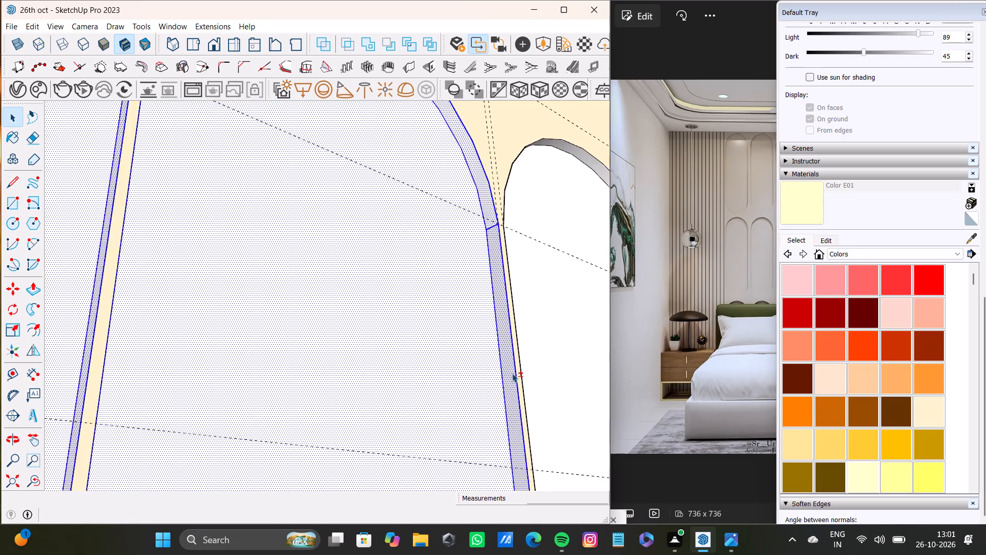
Add the third upper arched panel's curved bottom reveal to the selection.
shift+scroll(512, 373, down, 7)
shift+middle_drag(498, 382, 371, 384)
scroll(373, 373, down, 1)
shift+scroll(383, 416, up, 6)
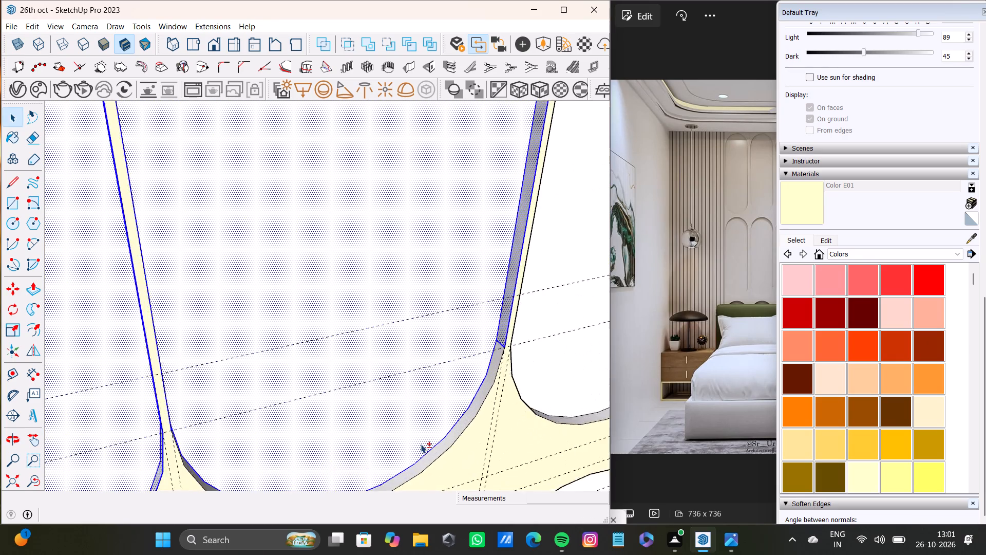
shift+scroll(421, 444, up, 3)
shift+double_click(441, 454)
Add the fourth upper arched panel's curved bottom reveal and its face to the selection.
shift+scroll(439, 447, down, 9)
shift+middle_drag(466, 431, 410, 441)
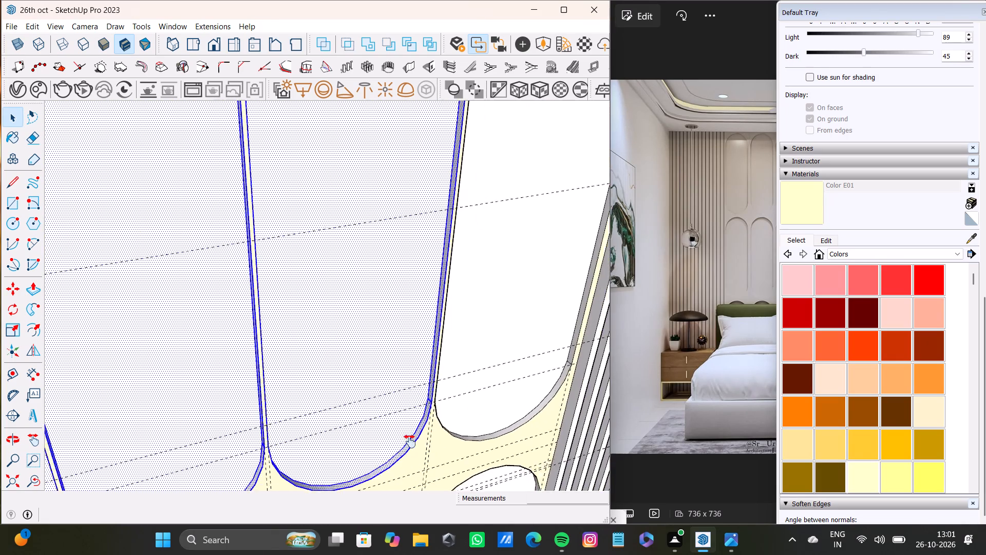
shift+middle_drag(410, 441, 409, 441)
shift+scroll(467, 421, up, 9)
shift+double_click(511, 434)
shift+double_click(494, 388)
Add both straight side reveals of the fourth upper arched panel to the selection.
middle_drag(502, 382, 369, 378)
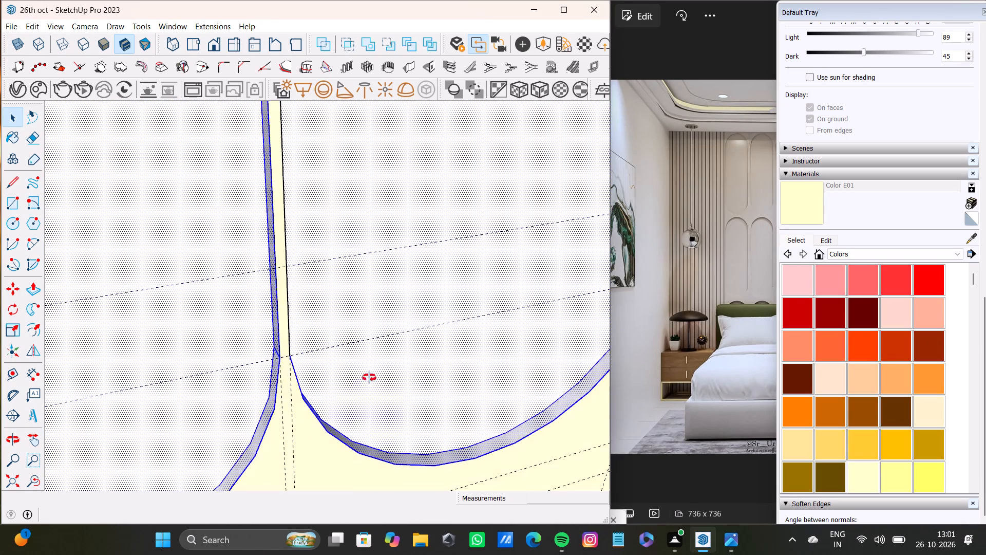
middle_drag(369, 378, 216, 351)
shift+scroll(194, 319, up, 6)
shift+click(226, 262)
shift+scroll(226, 264, down, 9)
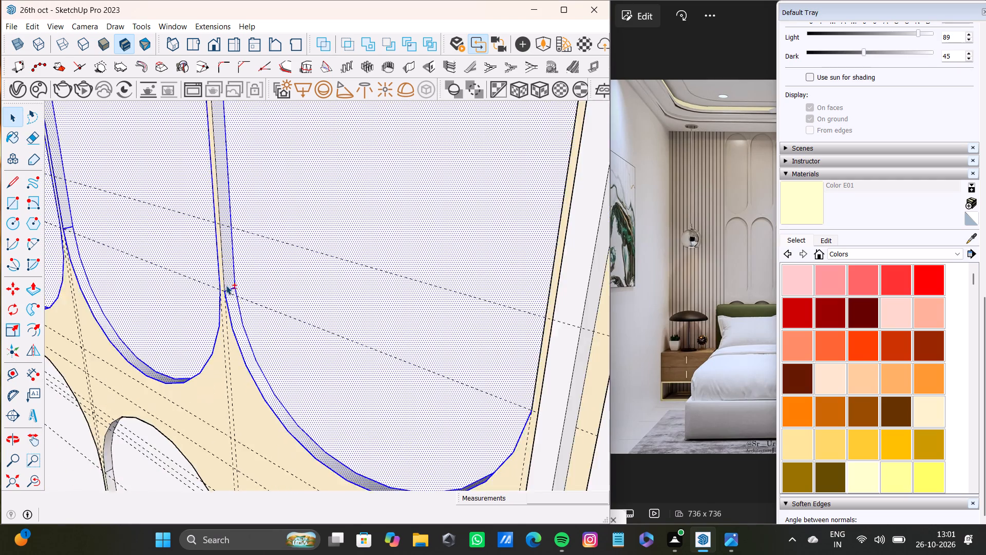
shift+scroll(226, 285, down, 6)
middle_drag(223, 322, 443, 364)
scroll(457, 355, up, 3)
shift+middle_drag(437, 349, 497, 358)
shift+scroll(501, 312, up, 5)
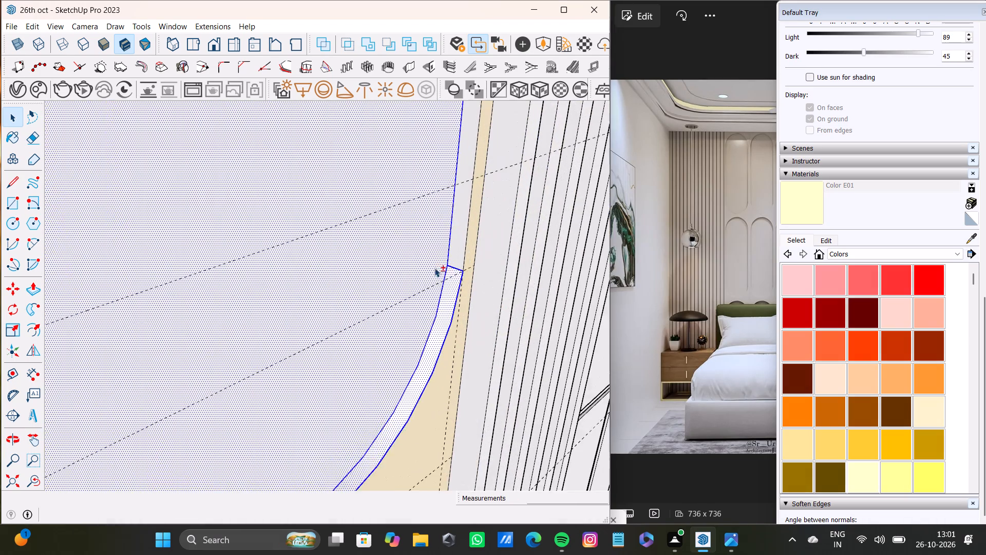
shift+scroll(434, 268, up, 3)
shift+double_click(457, 244)
Add the face and curved top reveal of the fourth arched panel in the middle row to the selection, leaving out the surrounding cream face.
shift+scroll(420, 284, down, 17)
shift+middle_drag(435, 322, 414, 234)
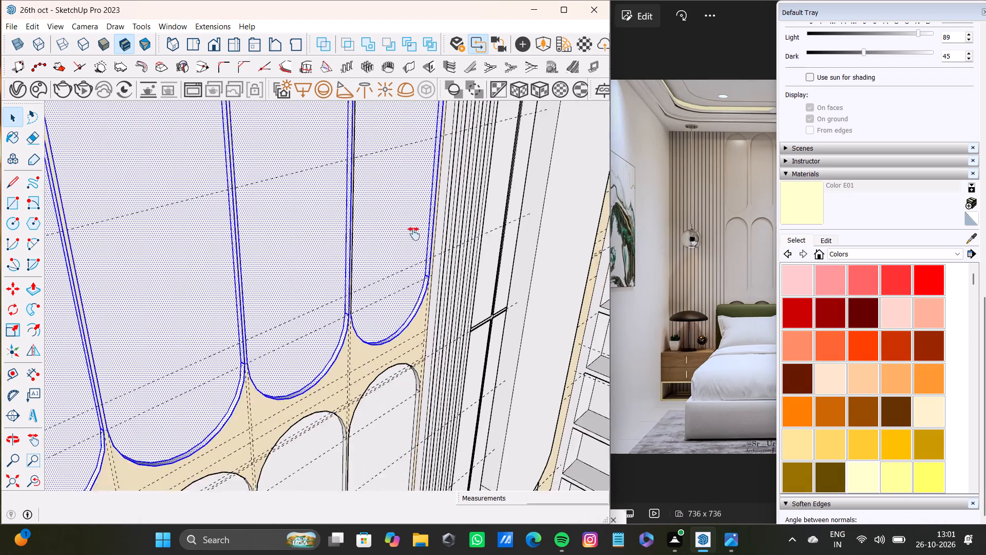
shift+middle_drag(414, 234, 394, 187)
shift+scroll(382, 290, up, 7)
shift+double_click(330, 300)
shift+scroll(390, 234, up, 7)
shift+click(415, 256)
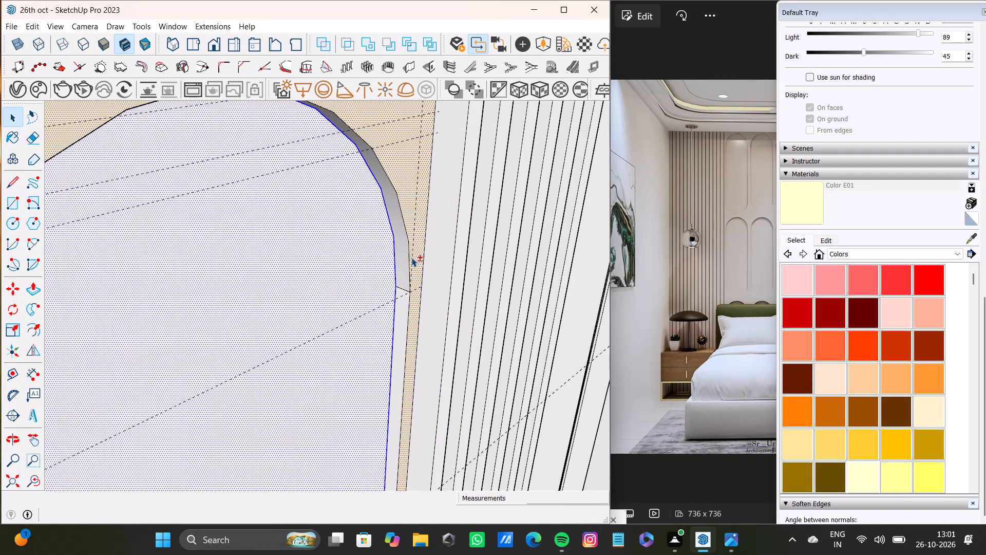
shift+click(418, 256)
shift+double_click(405, 271)
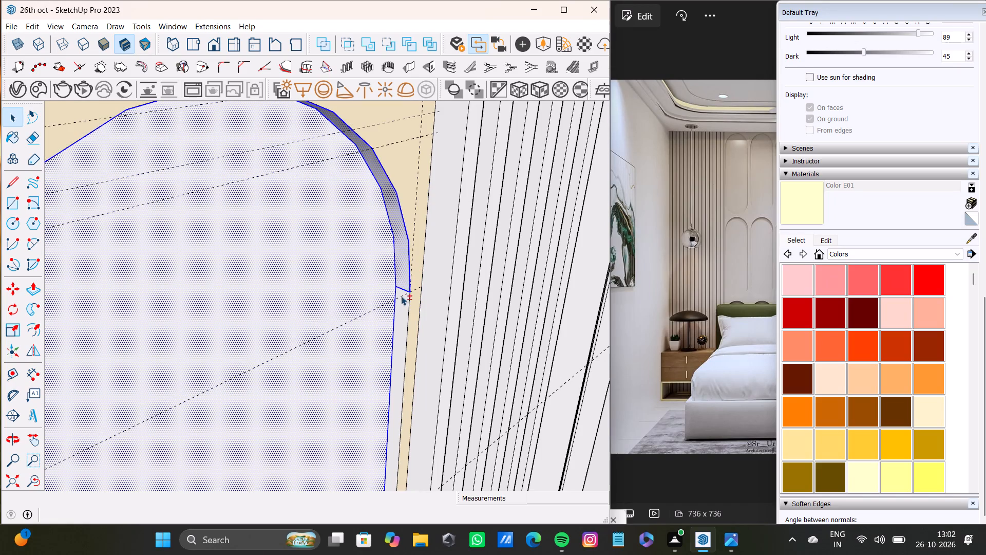
Add the fourth middle-row arched panel's two straight side reveals and curved bottom reveal to the selection.
shift+double_click(400, 302)
shift+middle_drag(378, 337, 374, 131)
shift+scroll(371, 162, down, 3)
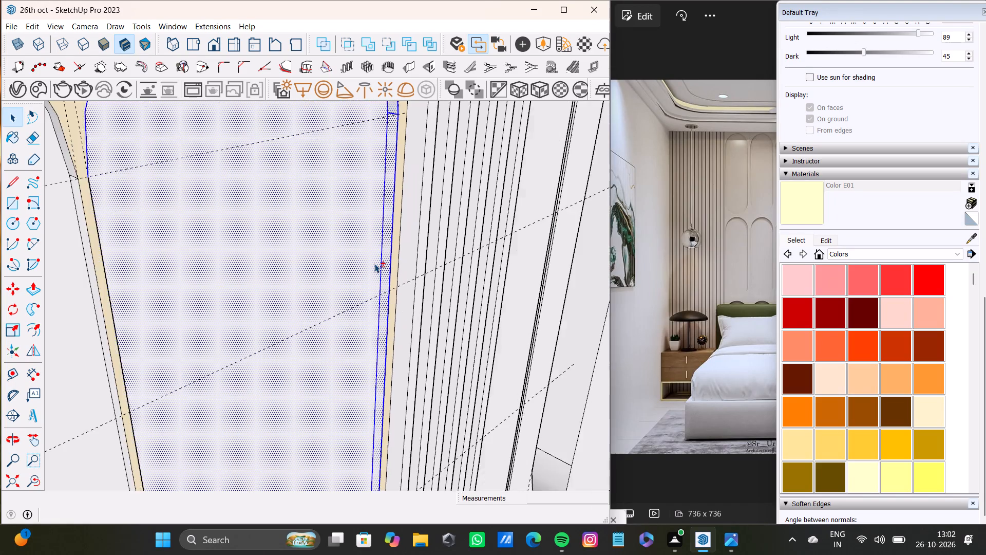
shift+scroll(374, 264, down, 8)
shift+middle_drag(373, 277, 384, 138)
shift+scroll(390, 287, up, 16)
shift+double_click(380, 350)
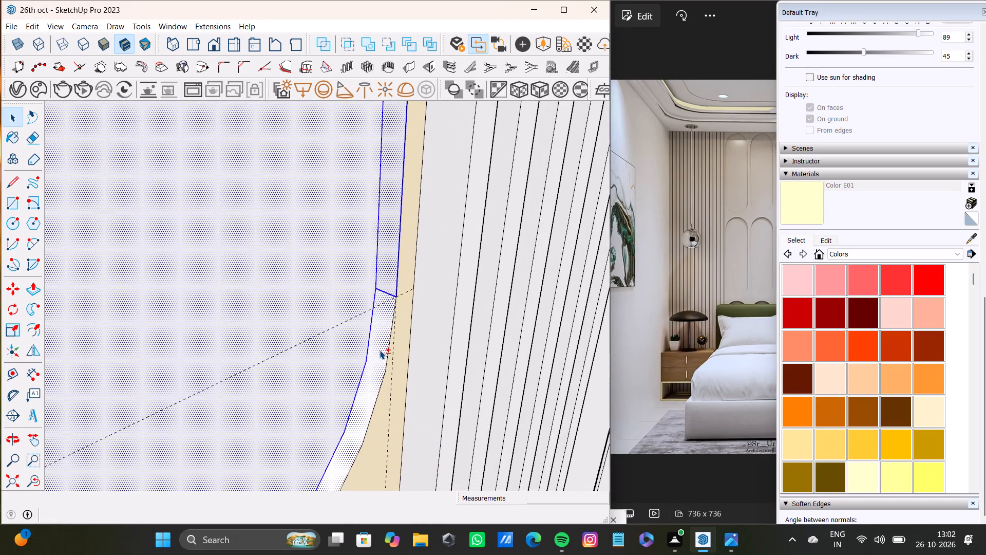
shift+scroll(380, 349, down, 17)
middle_drag(387, 331, 126, 321)
shift+middle_drag(169, 275, 188, 377)
shift+scroll(220, 338, up, 9)
shift+double_click(235, 313)
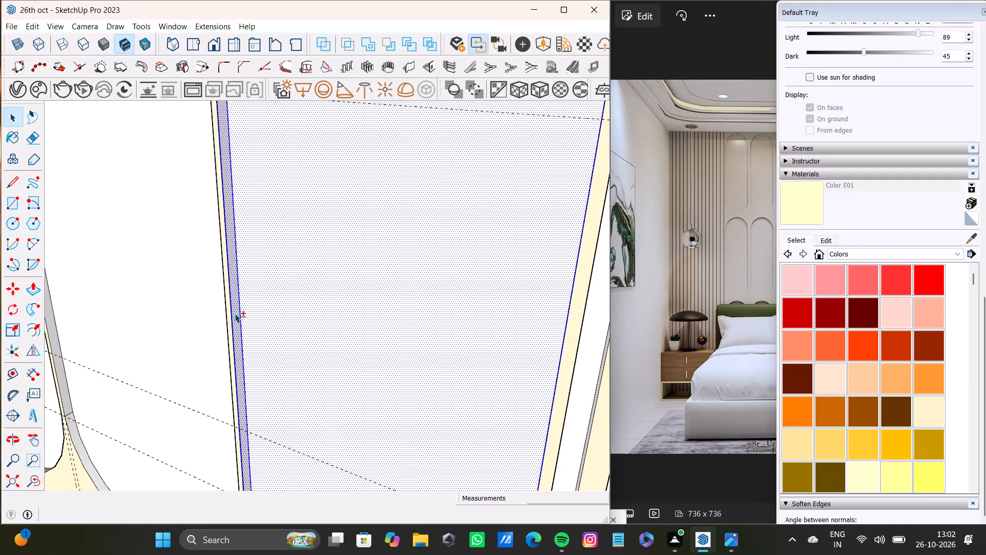
Add the third middle-row arched panel's face and its side reveal next to the second panel to the selection.
shift+scroll(231, 314, down, 6)
shift+middle_drag(190, 330, 273, 367)
shift+double_click(259, 351)
shift+scroll(177, 349, up, 10)
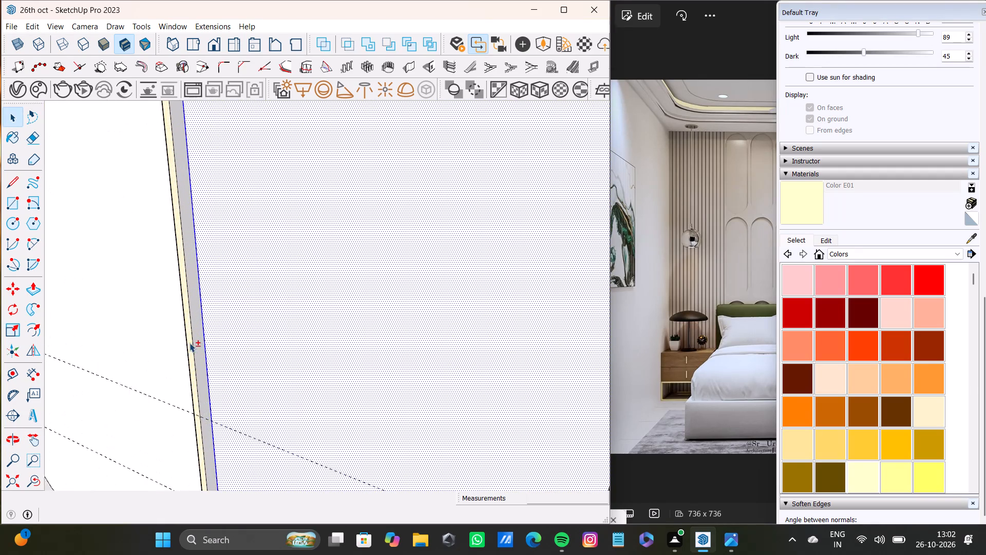
shift+double_click(203, 340)
shift+scroll(203, 340, down, 4)
shift+double_click(202, 340)
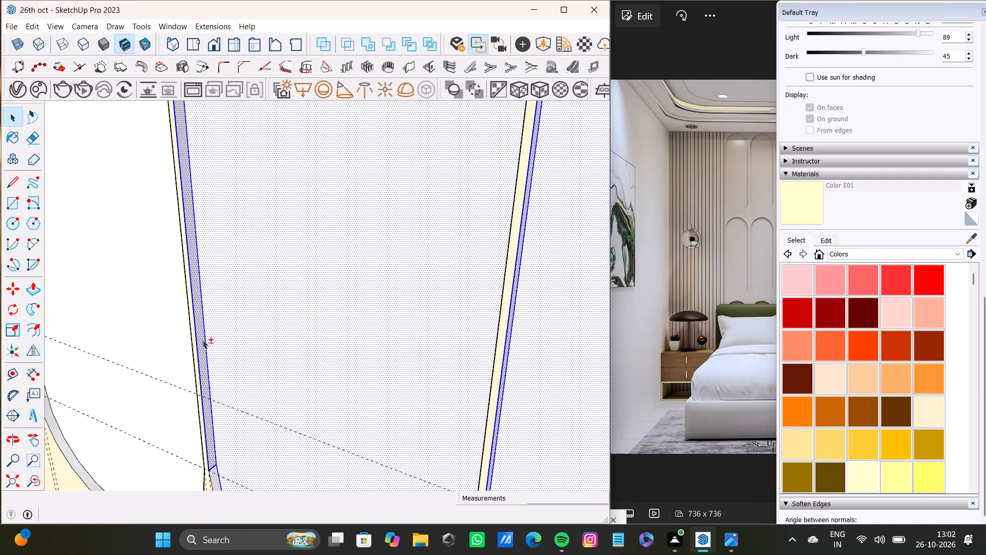
Add the curved bottom and curved top reveals of the third middle-row arched panel to the selection.
shift+scroll(202, 340, down, 5)
shift+middle_drag(226, 385, 224, 292)
shift+scroll(219, 346, up, 9)
shift+double_click(210, 369)
shift+scroll(211, 368, down, 2)
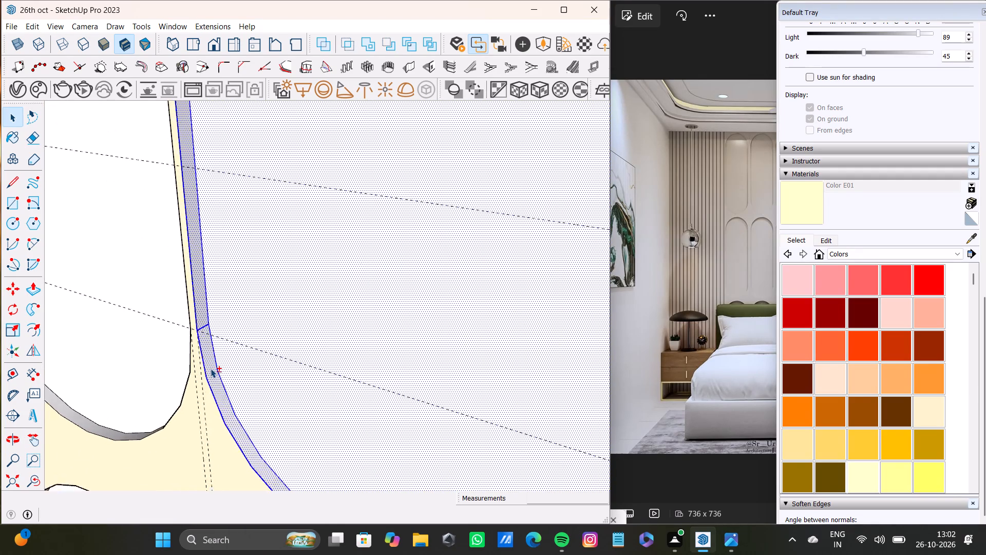
shift+scroll(211, 368, down, 11)
shift+middle_drag(212, 367, 386, 357)
shift+scroll(351, 336, down, 5)
shift+middle_drag(345, 304, 366, 282)
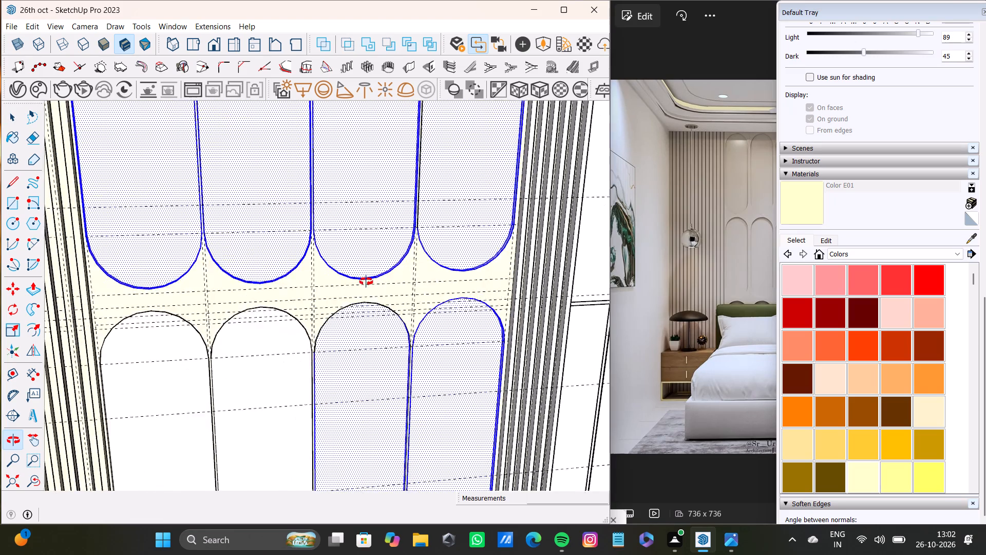
shift+middle_drag(366, 282, 363, 221)
scroll(346, 319, up, 17)
shift+double_click(348, 287)
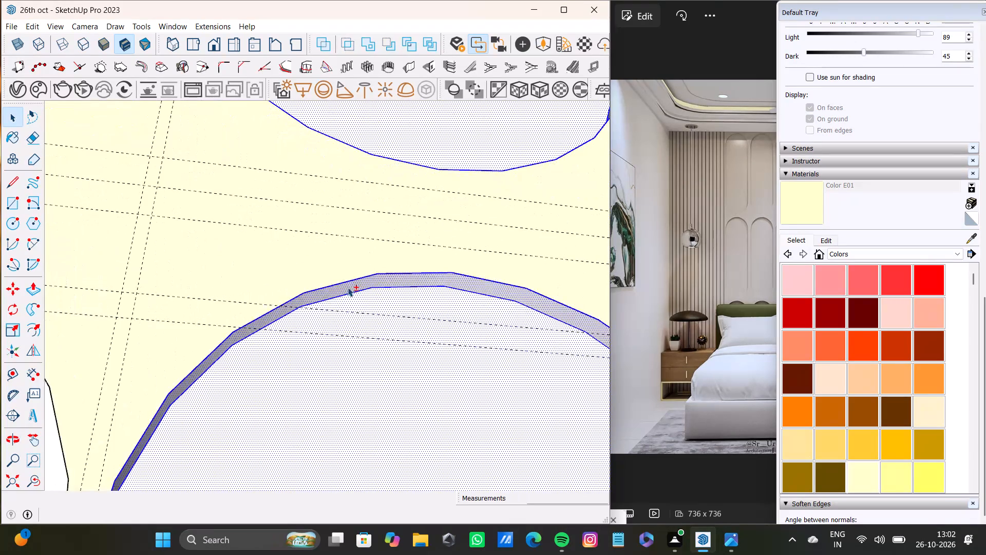
Add the third middle-row arched panel's side reveal next to the fourth panel to the selection.
shift+scroll(366, 313, down, 16)
shift+middle_drag(415, 364, 499, 335)
shift+scroll(425, 363, up, 2)
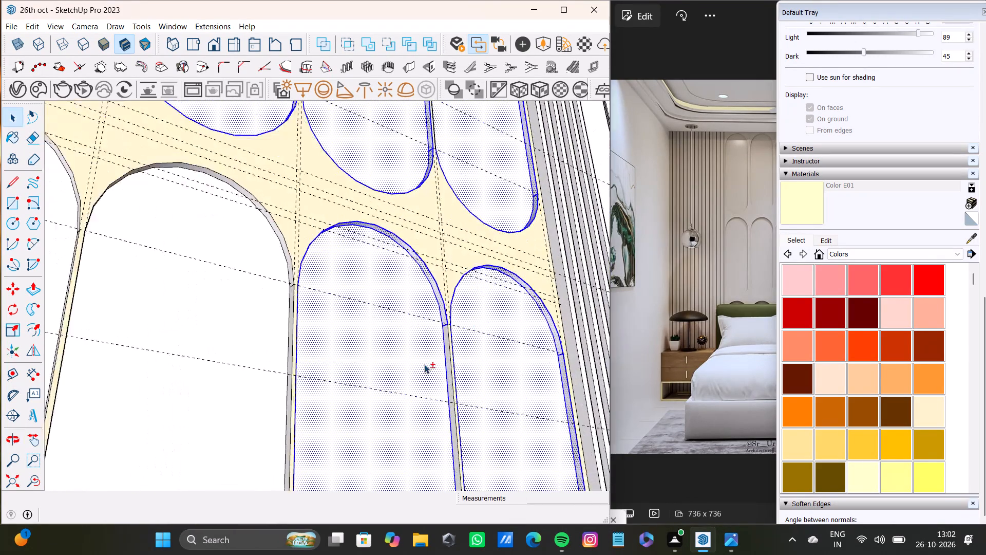
shift+scroll(424, 364, up, 8)
shift+double_click(470, 363)
Add the second middle-row arched panel's face and its curved top reveal to the selection.
shift+scroll(464, 365, down, 9)
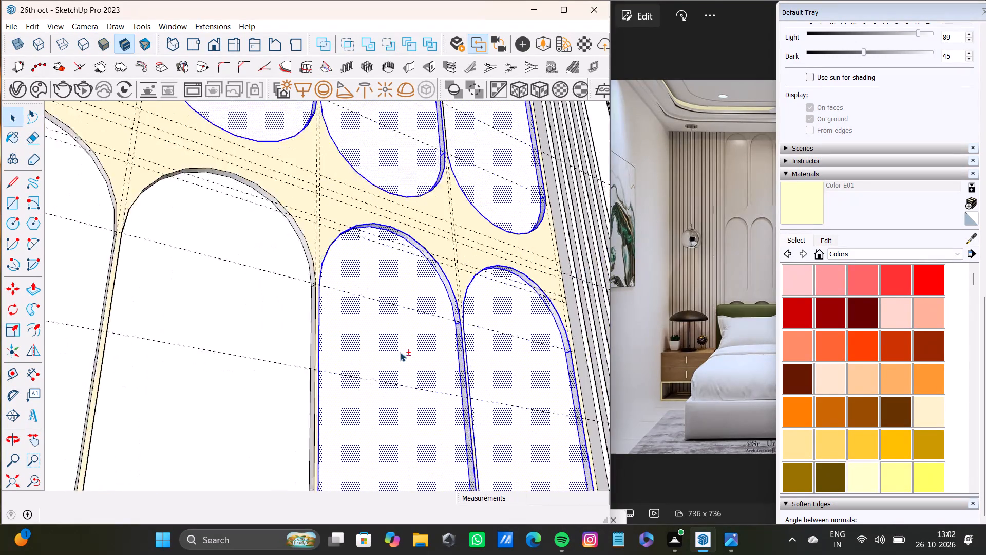
shift+scroll(400, 352, down, 7)
shift+middle_drag(418, 299, 529, 282)
shift+scroll(460, 310, up, 10)
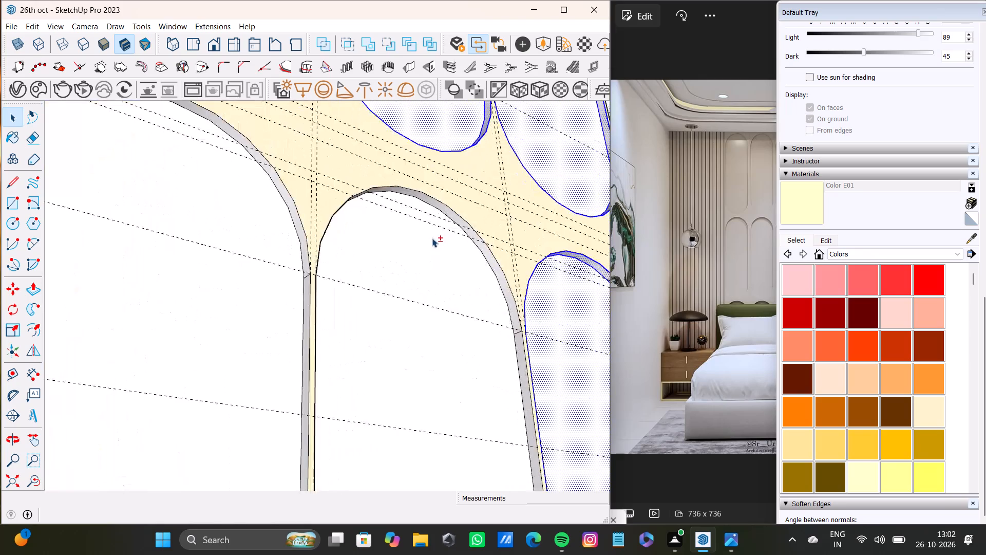
shift+double_click(429, 238)
shift+double_click(451, 214)
Add both straight side reveals of the second middle-row arched panel to the selection.
shift+double_click(520, 344)
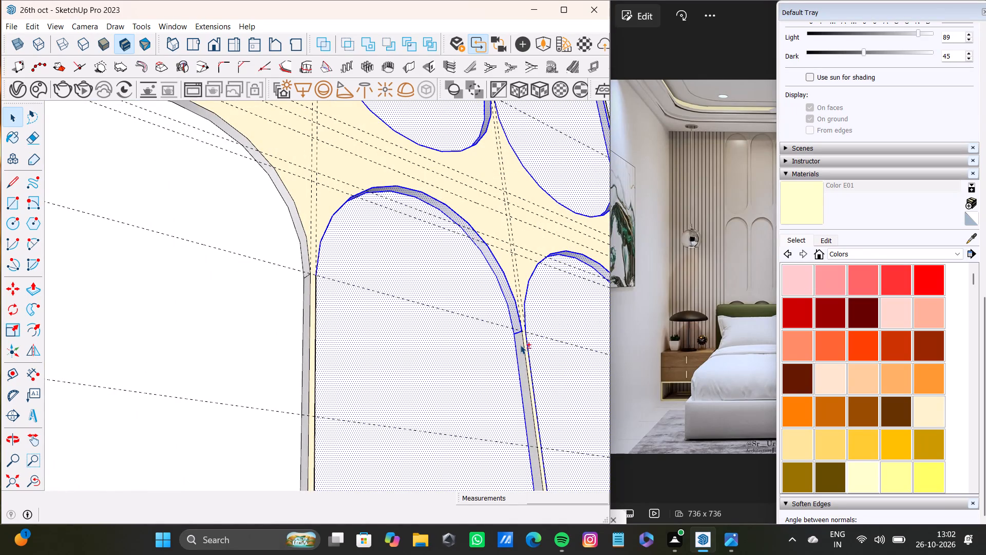
middle_drag(527, 340, 563, 360)
shift+scroll(555, 362, up, 6)
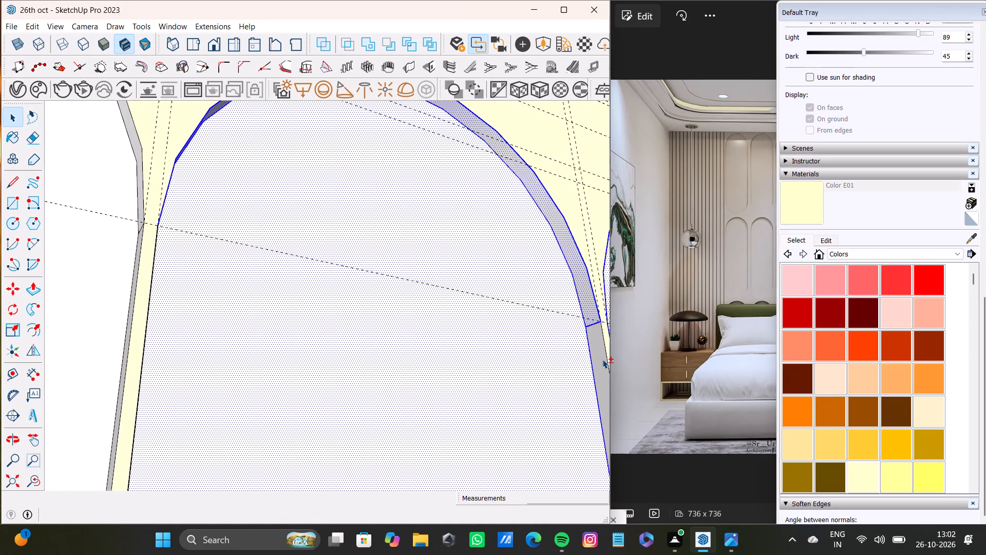
shift+double_click(602, 359)
shift+scroll(532, 328, down, 4)
middle_drag(531, 327, 175, 320)
shift+scroll(195, 314, up, 6)
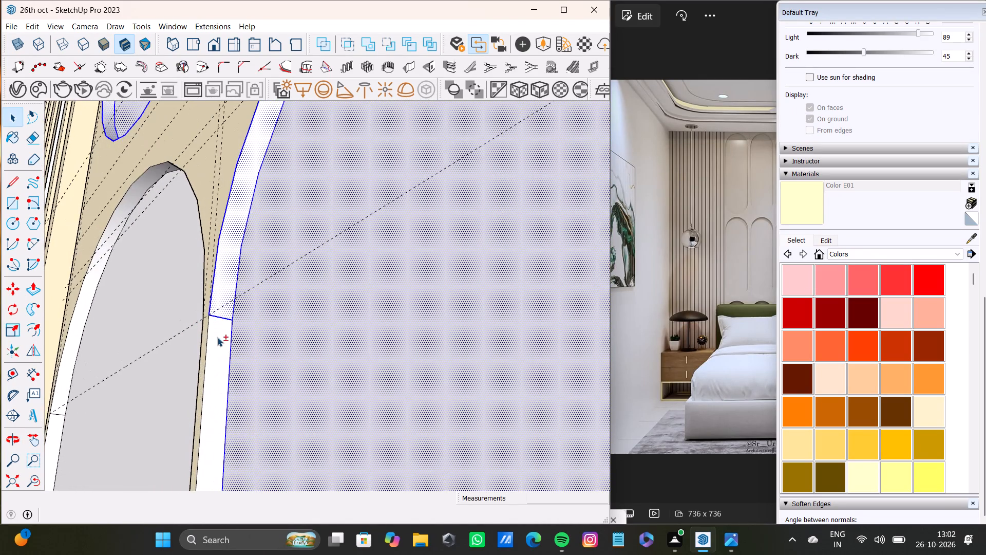
shift+double_click(217, 337)
Add the second middle-row arched panel's curved bottom reveal to the selection.
shift+scroll(219, 335, down, 8)
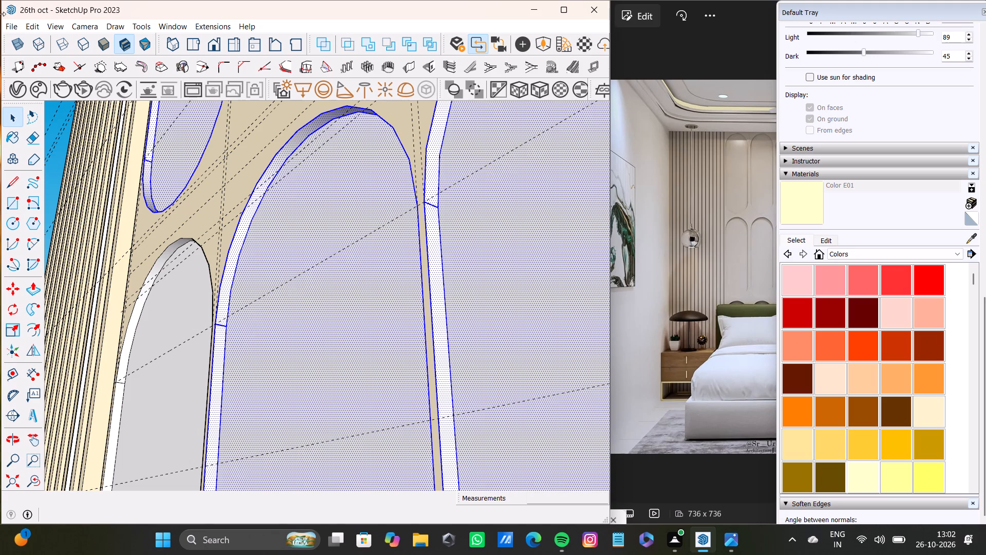
scroll(337, 351, down, 7)
scroll(331, 295, down, 20)
scroll(361, 344, up, 2)
scroll(361, 344, down, 11)
shift+middle_drag(368, 337, 401, 159)
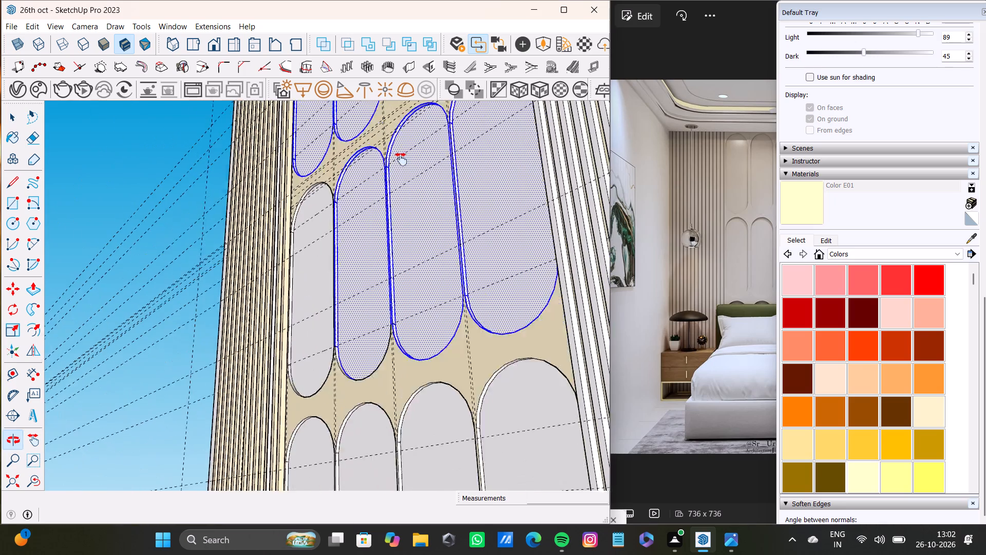
shift+middle_drag(401, 159, 419, 158)
scroll(411, 274, up, 7)
middle_drag(404, 294, 404, 435)
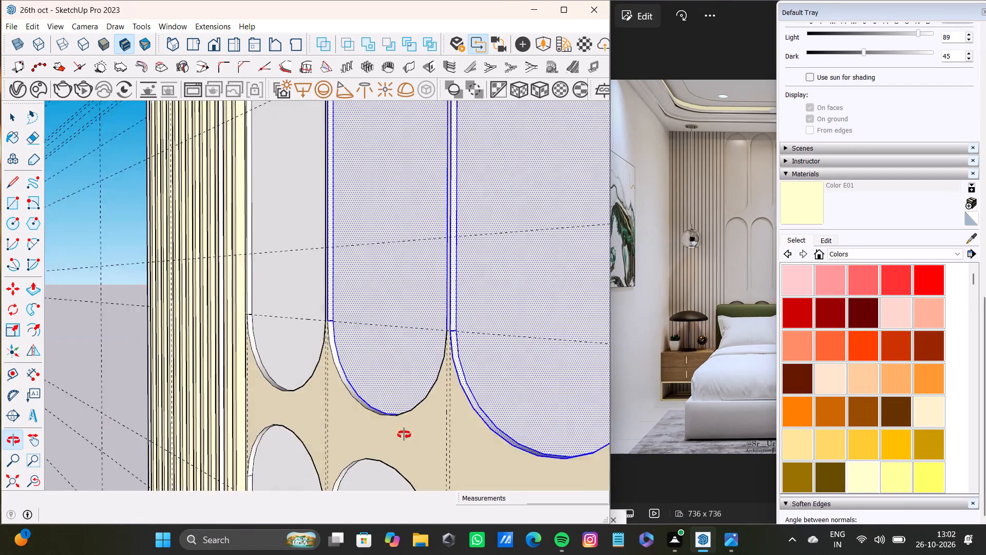
middle_drag(404, 435, 434, 469)
shift+scroll(349, 393, up, 15)
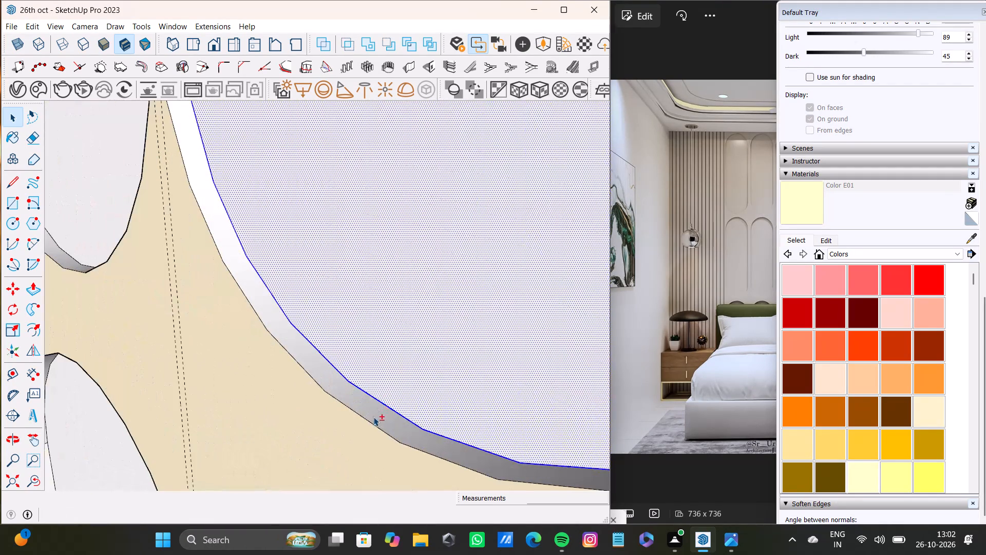
shift+double_click(373, 416)
Add the first middle-row arched panel's face and its curved bottom reveal to the selection.
shift+scroll(387, 418, down, 10)
shift+double_click(207, 259)
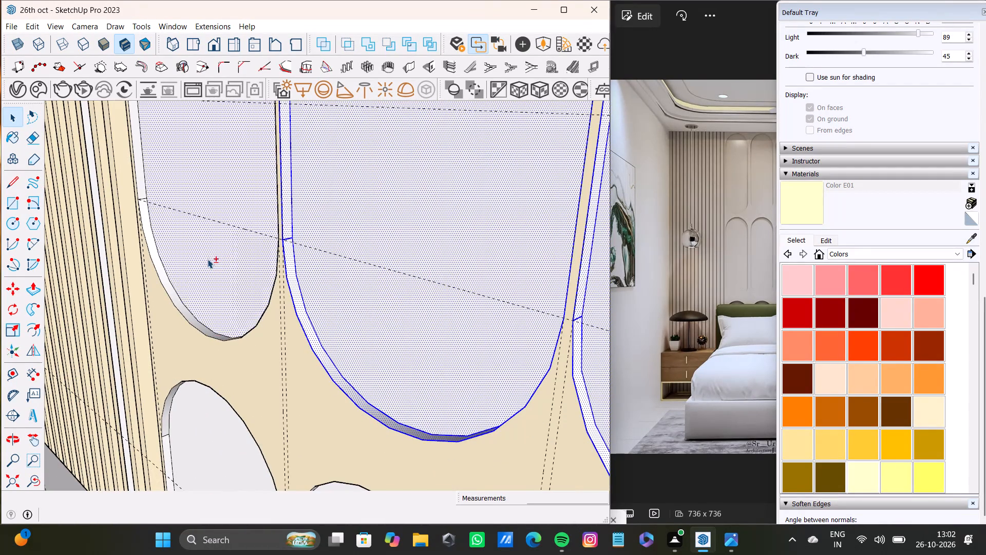
shift+scroll(177, 304, up, 8)
shift+double_click(176, 303)
Add the first middle-row arched panel's side reveal next to the slats and its curved top reveal to the selection.
shift+scroll(176, 303, down, 9)
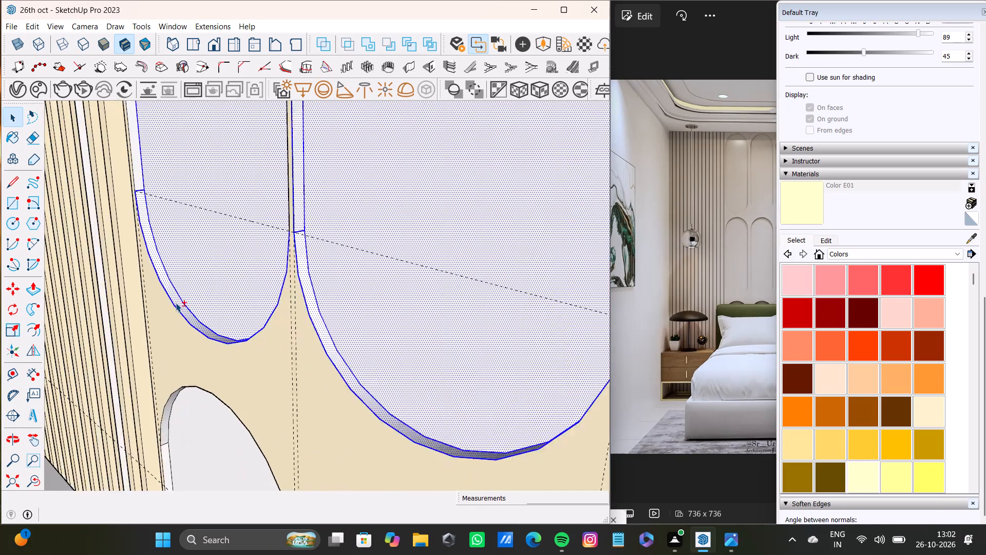
shift+middle_drag(202, 273, 257, 421)
shift+scroll(221, 348, up, 7)
shift+double_click(170, 315)
shift+scroll(216, 322, down, 1)
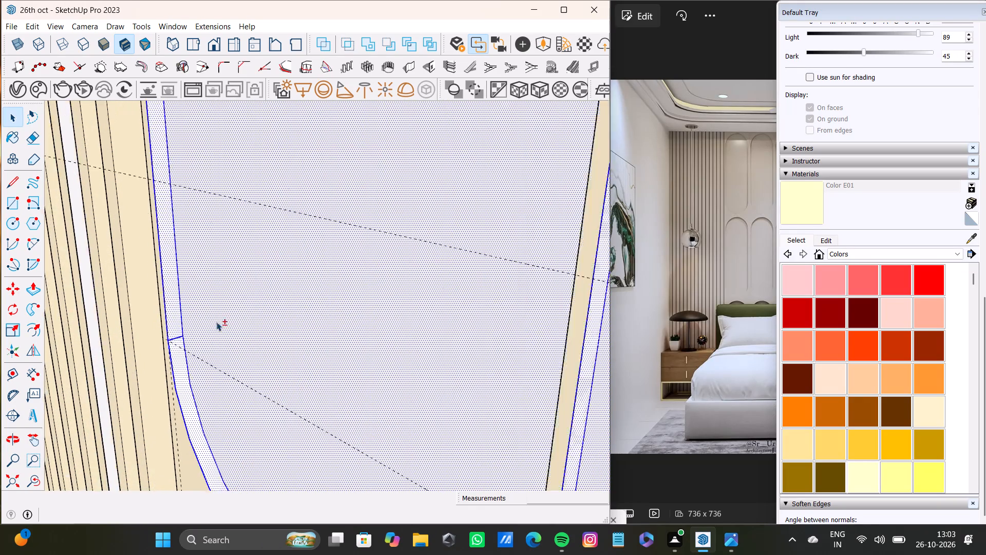
shift+scroll(216, 322, down, 13)
shift+middle_drag(263, 337, 295, 484)
shift+scroll(246, 173, up, 6)
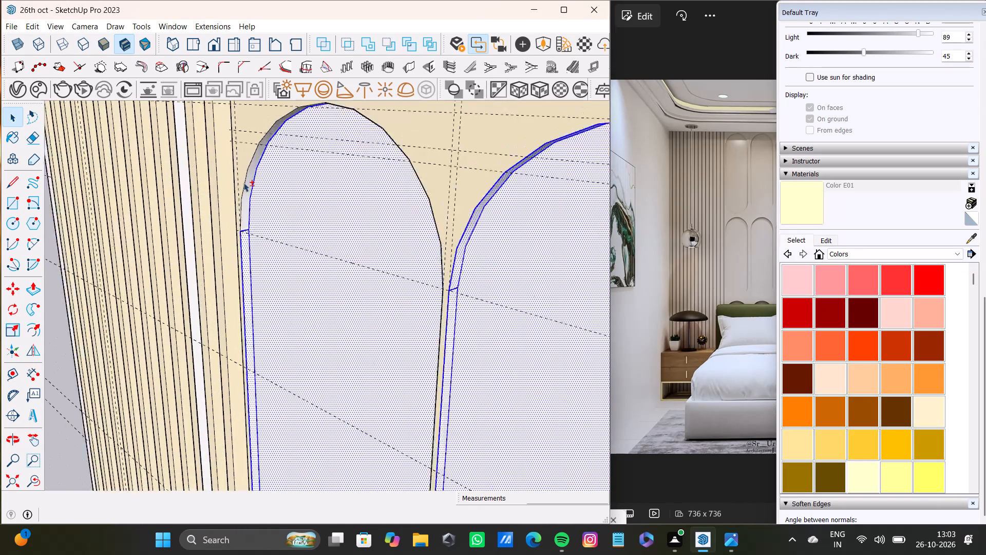
shift+scroll(243, 182, up, 5)
shift+double_click(250, 222)
Add the first middle-row arched panel's side reveal next to the second panel to the selection.
shift+scroll(269, 237, down, 14)
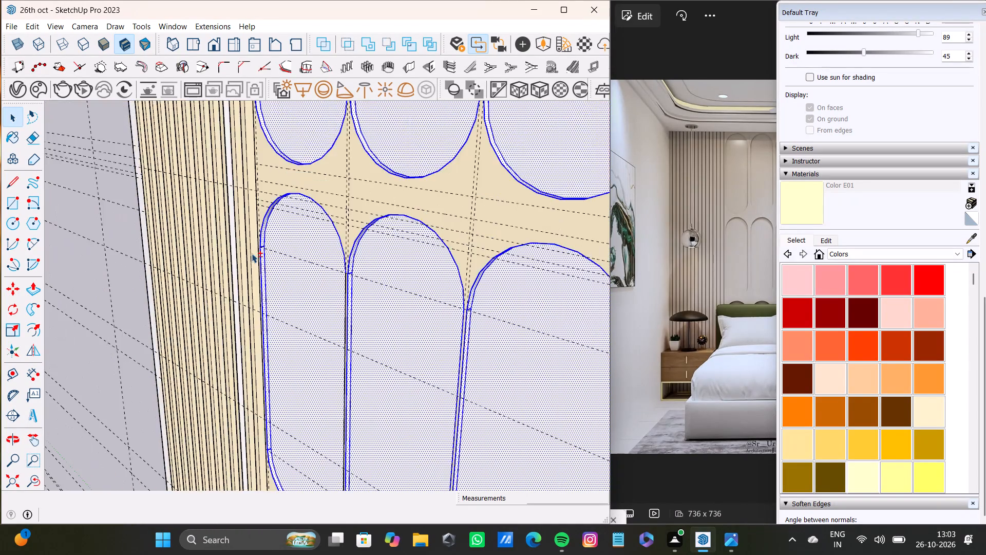
middle_drag(252, 253, 464, 248)
scroll(250, 250, up, 8)
middle_drag(278, 279, 441, 262)
scroll(313, 326, up, 6)
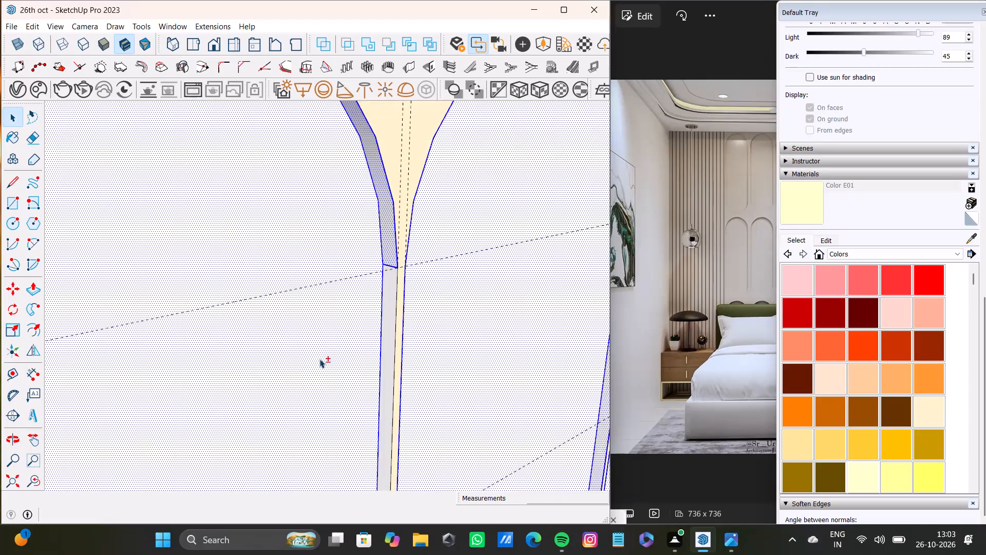
scroll(319, 359, up, 2)
shift+double_click(411, 379)
Add the side reveal next to the slats of the first arched panel in the bottom row to the selection.
shift+scroll(410, 380, down, 11)
shift+middle_drag(408, 382, 329, 107)
shift+scroll(346, 192, down, 8)
shift+middle_drag(369, 297, 342, 203)
scroll(422, 355, up, 6)
middle_drag(329, 415, 73, 316)
scroll(82, 336, down, 4)
shift+middle_drag(124, 360, 295, 249)
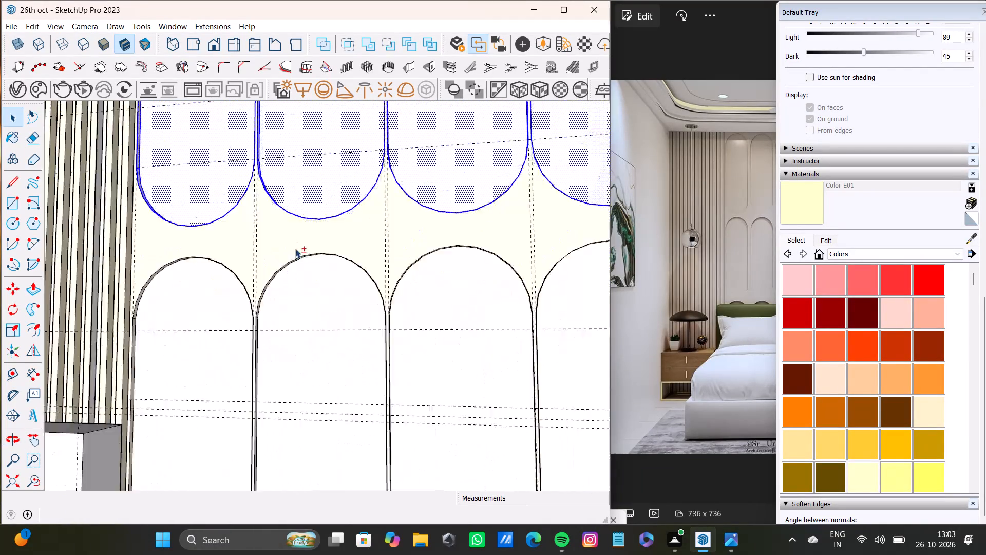
shift+middle_drag(295, 249, 294, 249)
shift+scroll(159, 318, up, 20)
shift+click(195, 362)
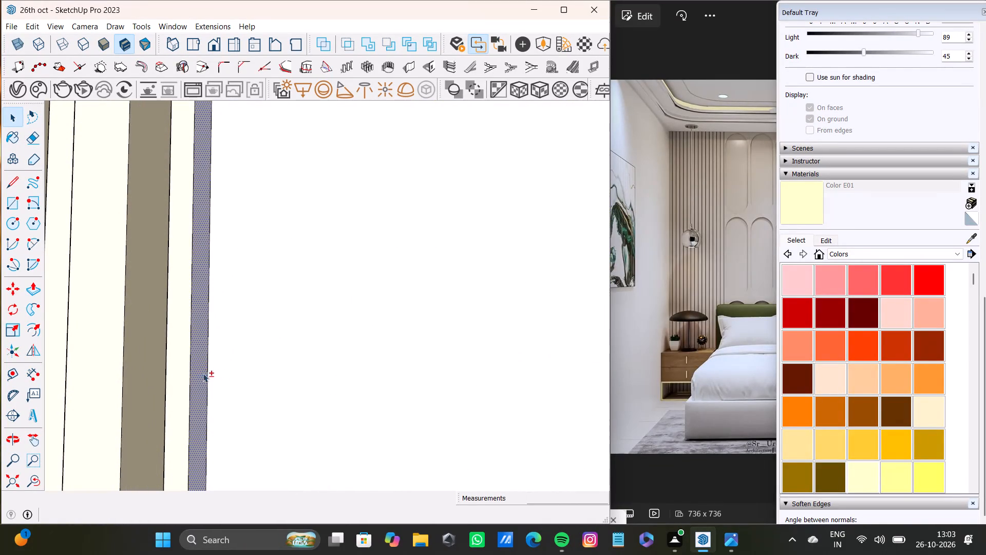
Add the face and the curved top reveal of the first bottom-row arched panel to the selection.
shift+double_click(218, 374)
shift+scroll(206, 375, down, 13)
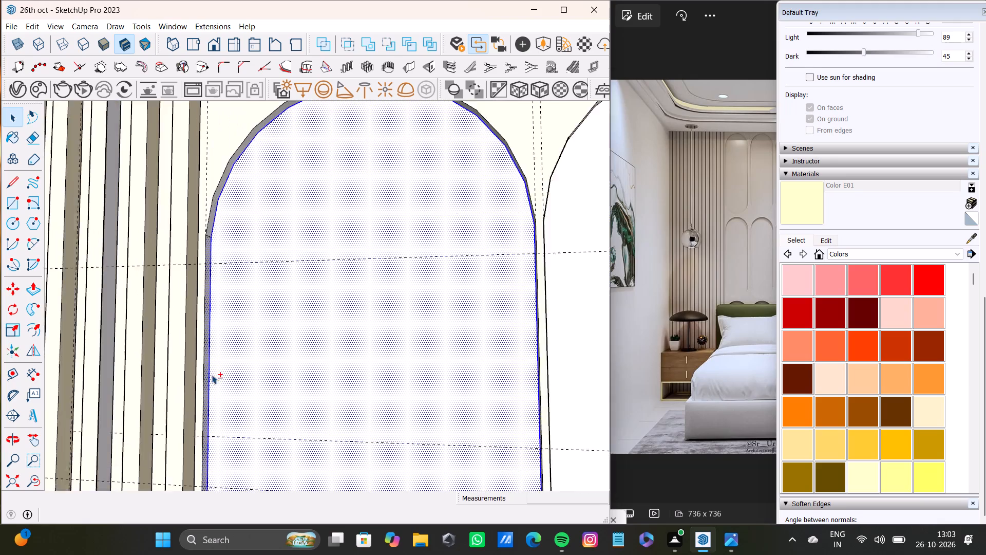
shift+middle_drag(217, 348, 217, 411)
shift+scroll(213, 300, up, 10)
shift+double_click(212, 278)
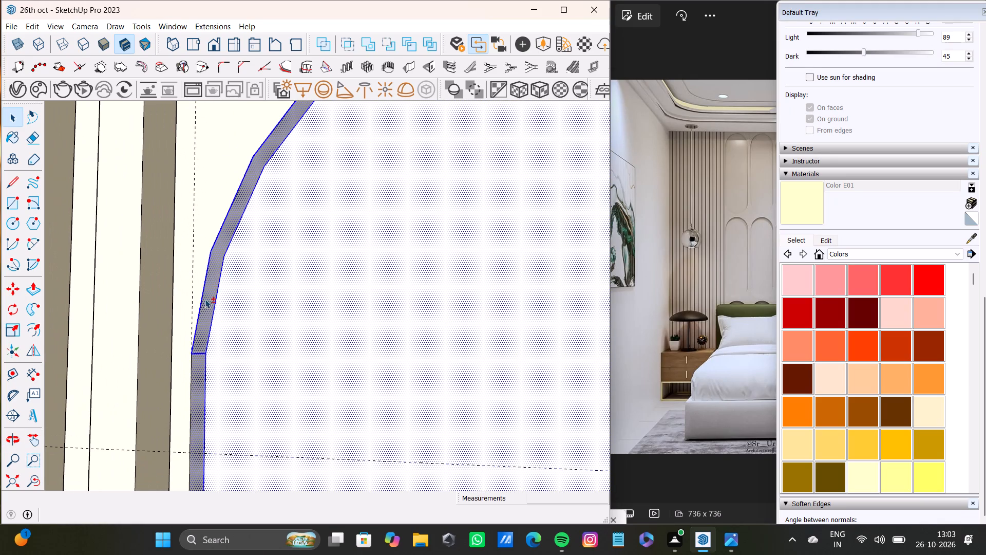
Add the first bottom-row arched panel's side reveal next to the second panel to the selection.
shift+scroll(205, 308, down, 7)
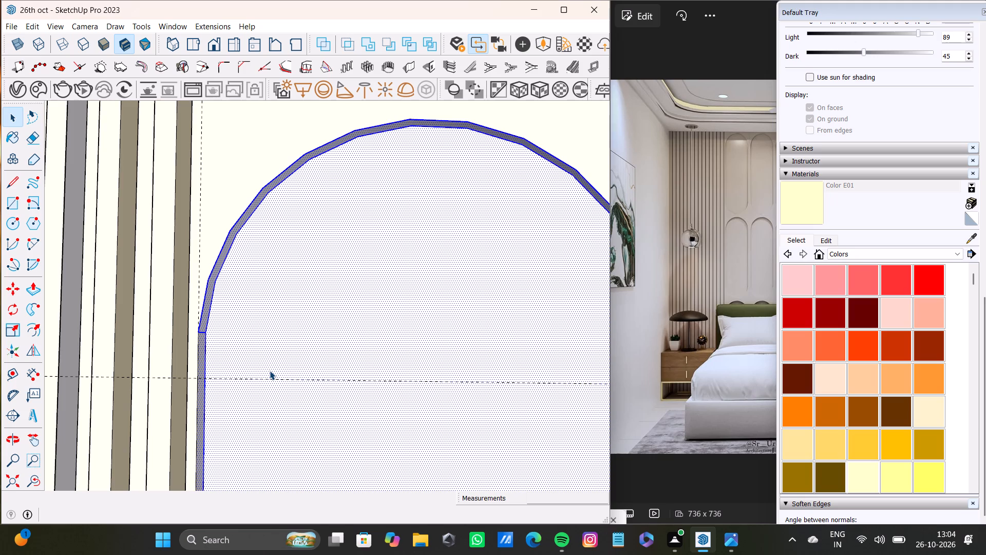
scroll(386, 322, down, 7)
scroll(286, 289, down, 1)
scroll(196, 347, up, 7)
scroll(200, 344, down, 19)
scroll(312, 345, up, 3)
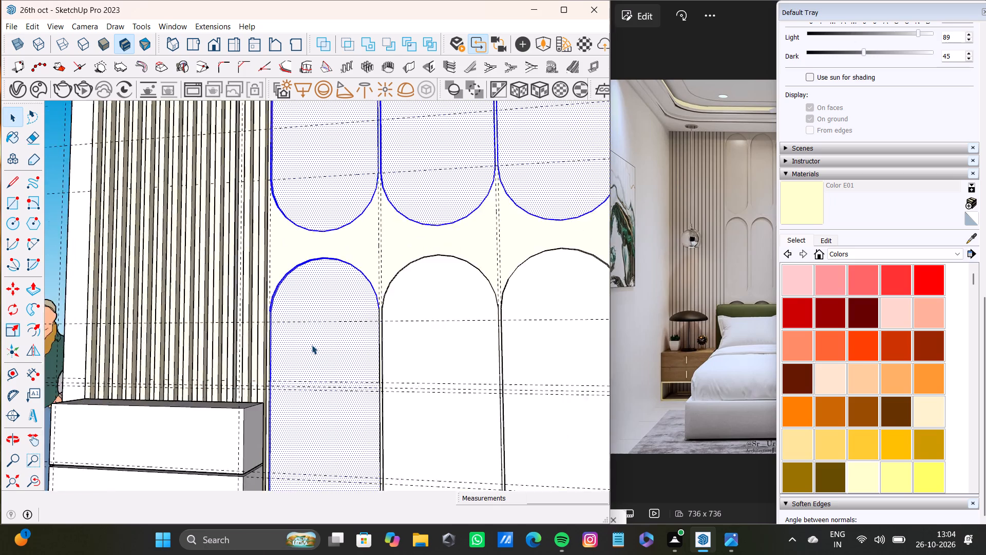
scroll(312, 345, up, 16)
middle_drag(260, 343, 214, 345)
scroll(216, 337, up, 4)
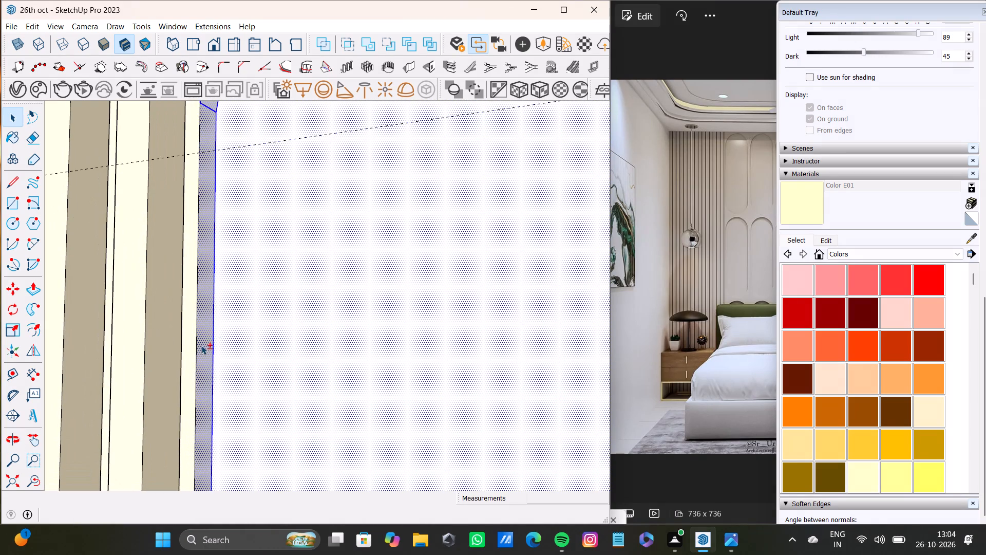
shift+click(202, 349)
shift+click(204, 353)
shift+scroll(250, 368, down, 9)
middle_drag(267, 381, 510, 403)
scroll(446, 389, up, 12)
shift+click(474, 378)
Add the second bottom-row arched panel's face and its curved top reveal to the selection.
shift+double_click(561, 392)
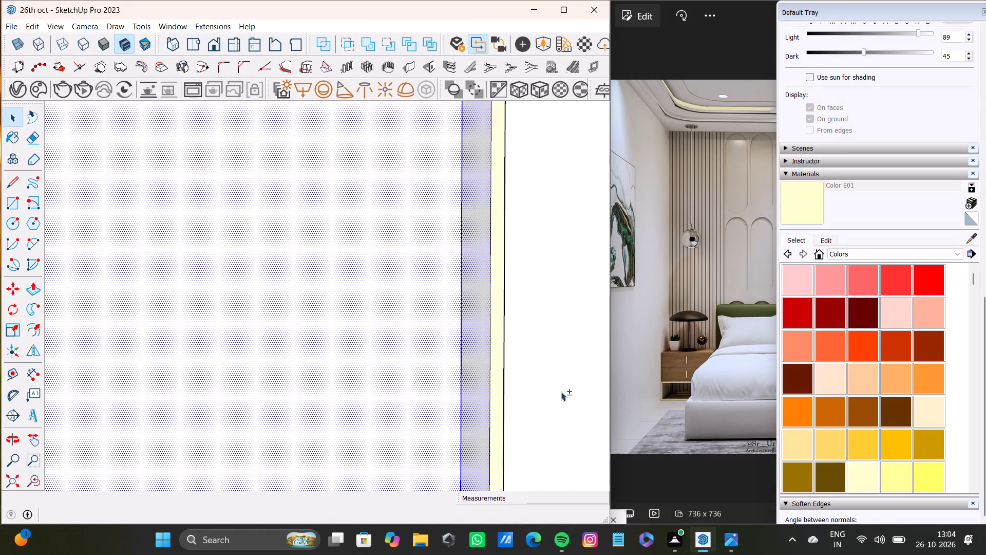
shift+scroll(559, 391, down, 8)
shift+middle_drag(559, 391, 230, 439)
scroll(234, 424, down, 4)
middle_drag(370, 395, 260, 386)
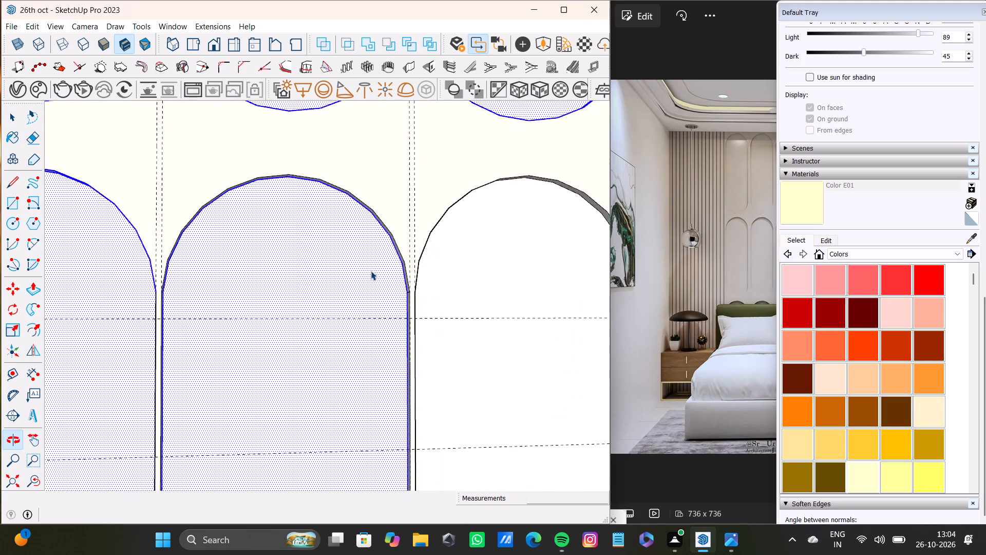
scroll(376, 262, up, 7)
shift+middle_drag(396, 251, 469, 309)
scroll(458, 323, up, 5)
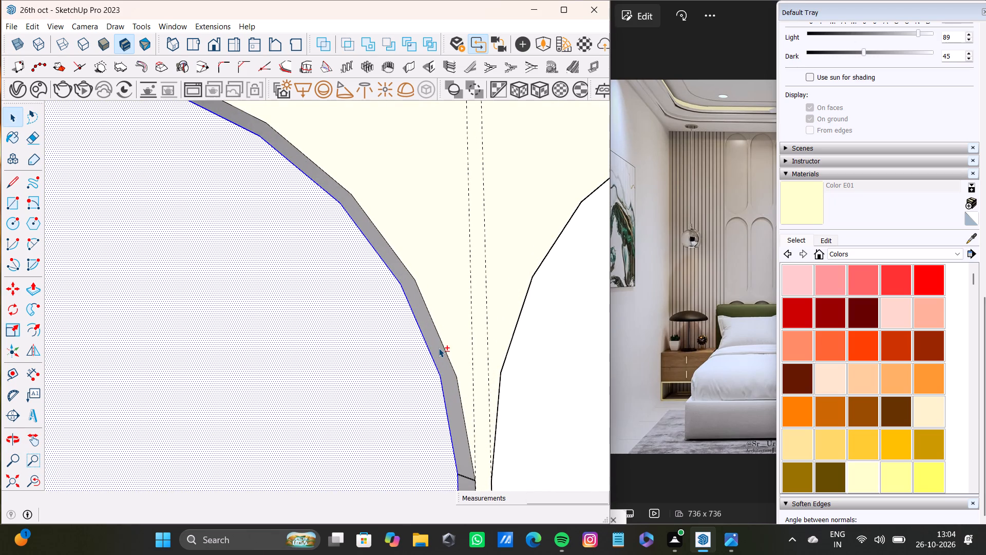
shift+double_click(439, 348)
Add both straight side reveals of the second bottom-row arched panel to the selection.
shift+scroll(441, 366, down, 5)
shift+middle_drag(439, 411, 480, 221)
shift+scroll(487, 282, up, 5)
shift+double_click(503, 334)
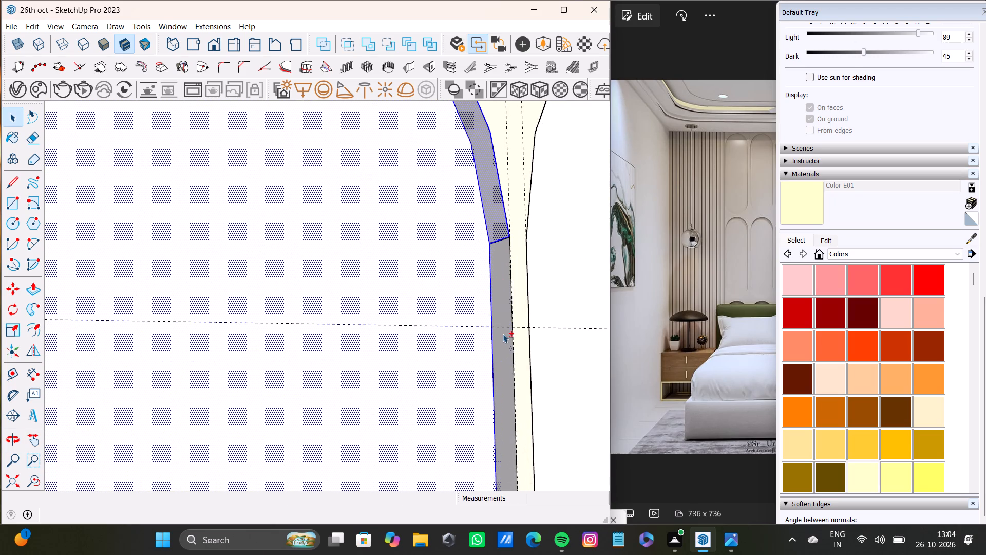
shift+scroll(495, 348, down, 11)
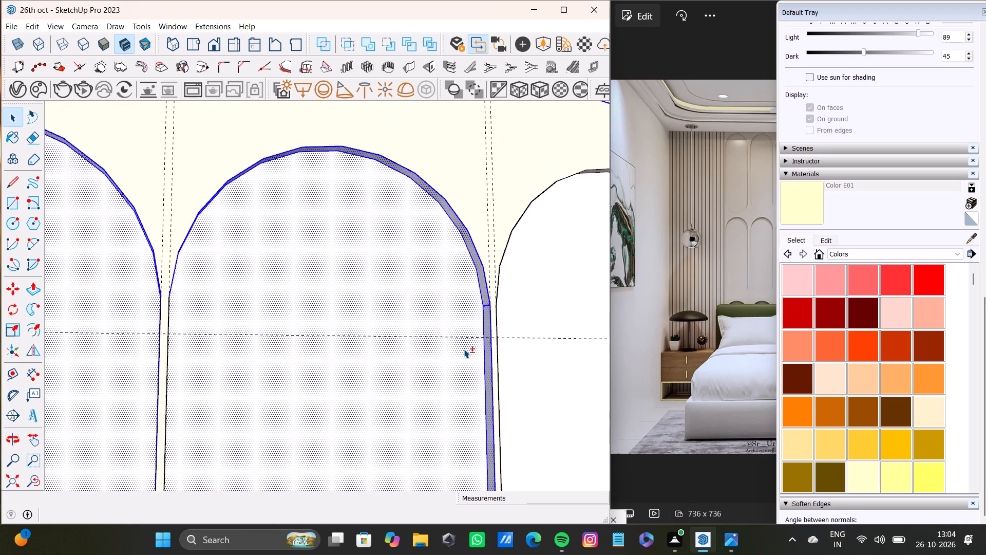
shift+scroll(464, 349, down, 3)
shift+middle_drag(464, 349, 515, 234)
middle_drag(484, 234, 193, 288)
scroll(268, 280, up, 6)
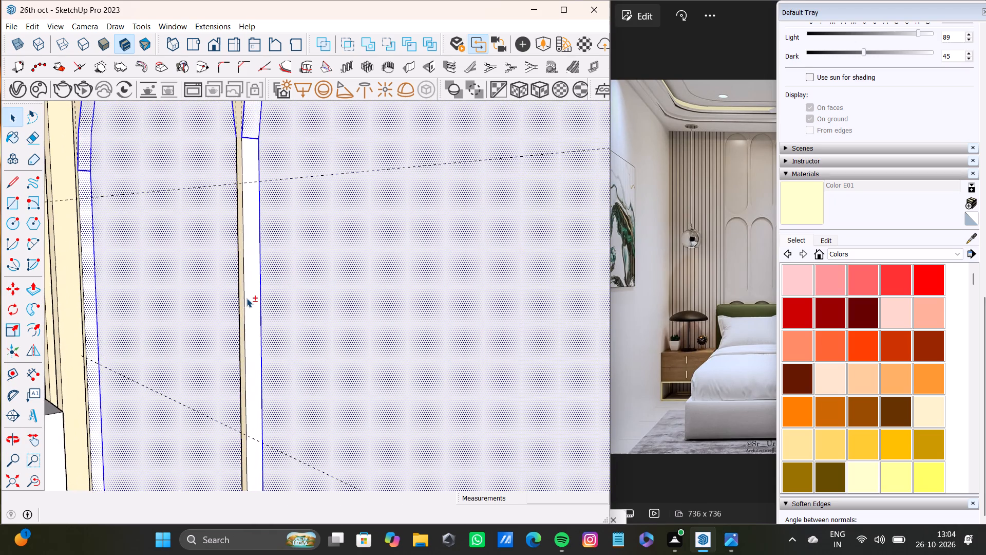
shift+double_click(246, 299)
Add the curved bottom reveals of the second and first bottom-row arched panels to the selection.
shift+scroll(246, 299, down, 10)
shift+middle_drag(267, 310, 294, 96)
shift+scroll(322, 214, down, 4)
shift+scroll(318, 260, up, 2)
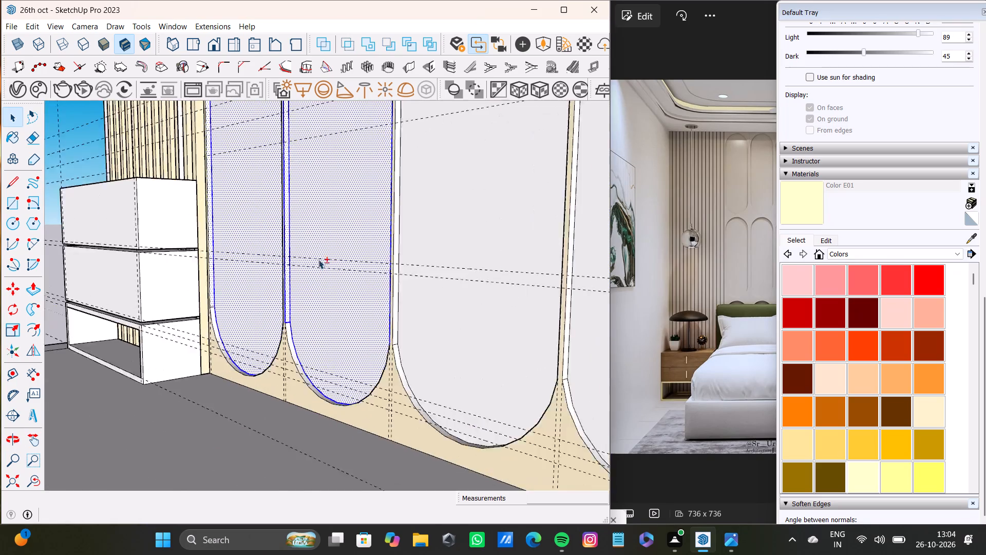
shift+scroll(318, 260, up, 13)
shift+double_click(289, 346)
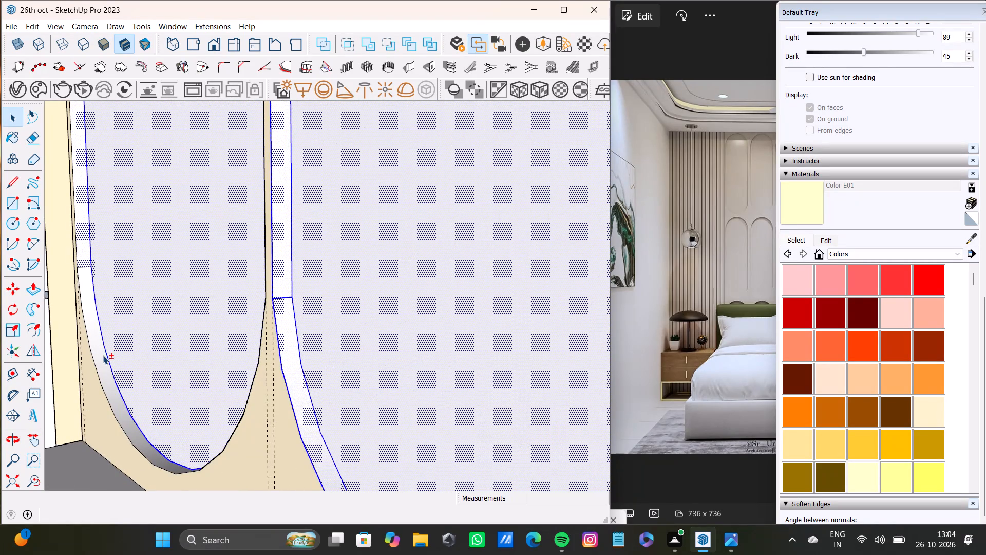
shift+double_click(103, 355)
Add the third bottom-row arched panel's face and its curved bottom reveal to the selection.
shift+scroll(117, 345, down, 4)
middle_drag(118, 344, 430, 407)
scroll(453, 398, down, 4)
shift+middle_drag(457, 383, 132, 417)
shift+scroll(329, 338, up, 2)
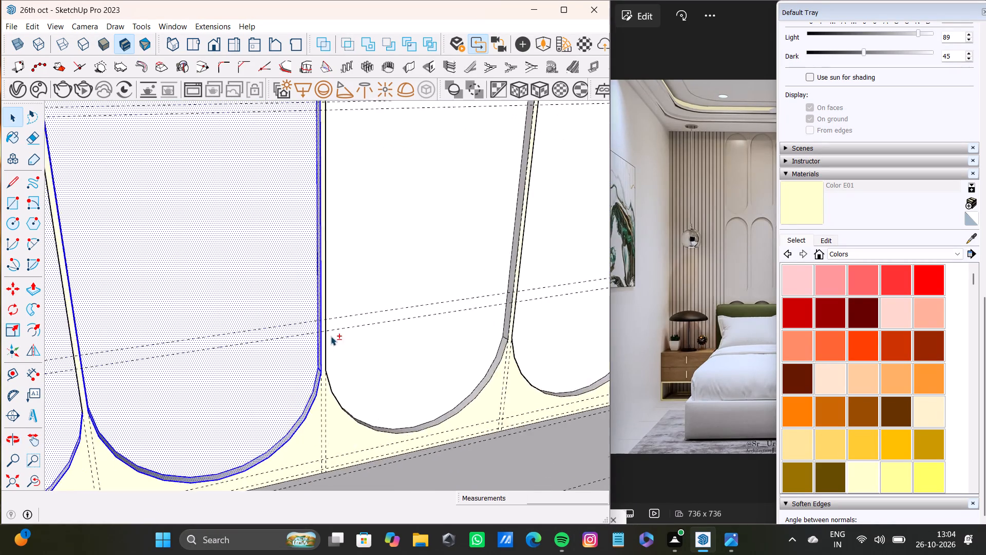
shift+scroll(331, 336, up, 5)
shift+double_click(345, 323)
shift+double_click(421, 381)
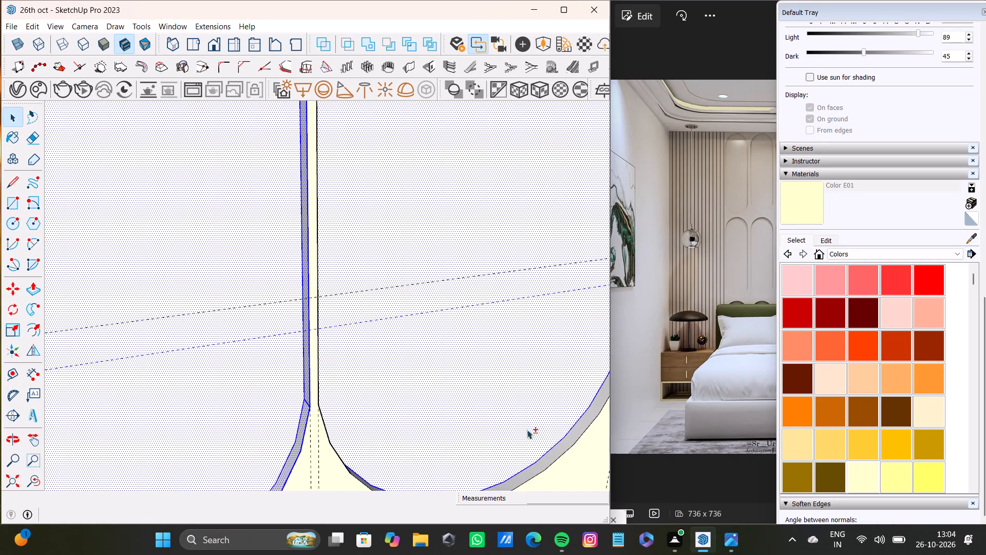
shift+scroll(570, 442, up, 6)
shift+double_click(570, 442)
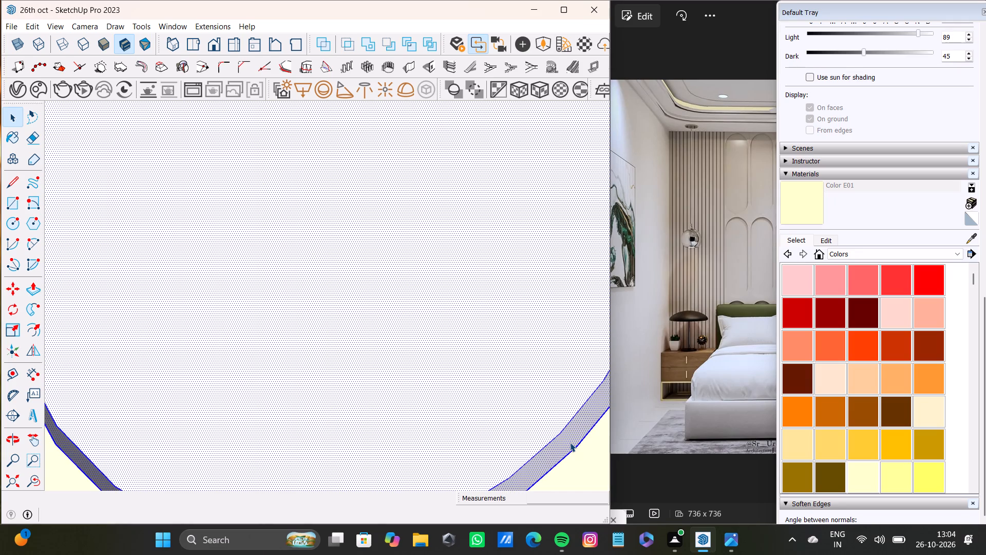
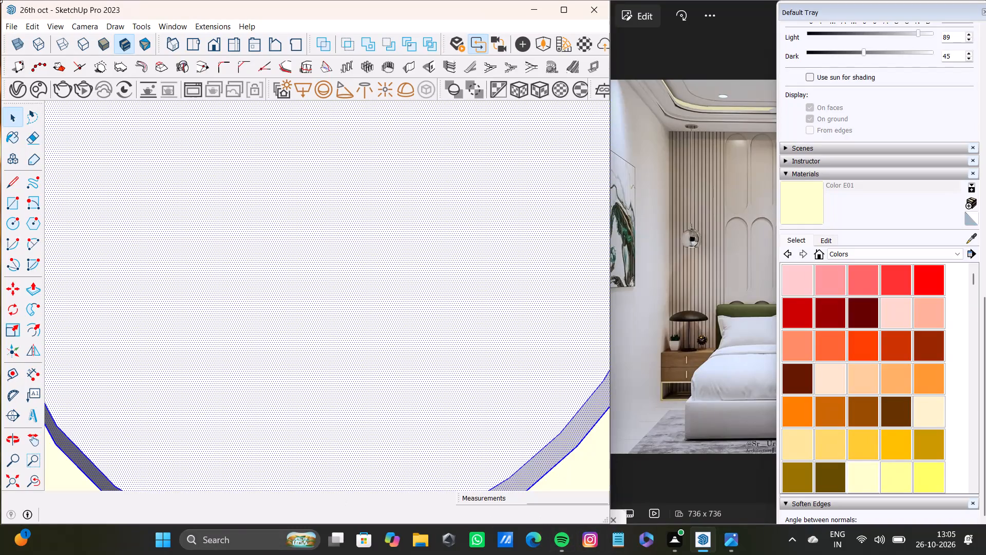
Add a straight side reveal and the curved top reveal of the third bottom-row arched panel to the selection.
scroll(464, 193, down, 20)
scroll(464, 193, down, 11)
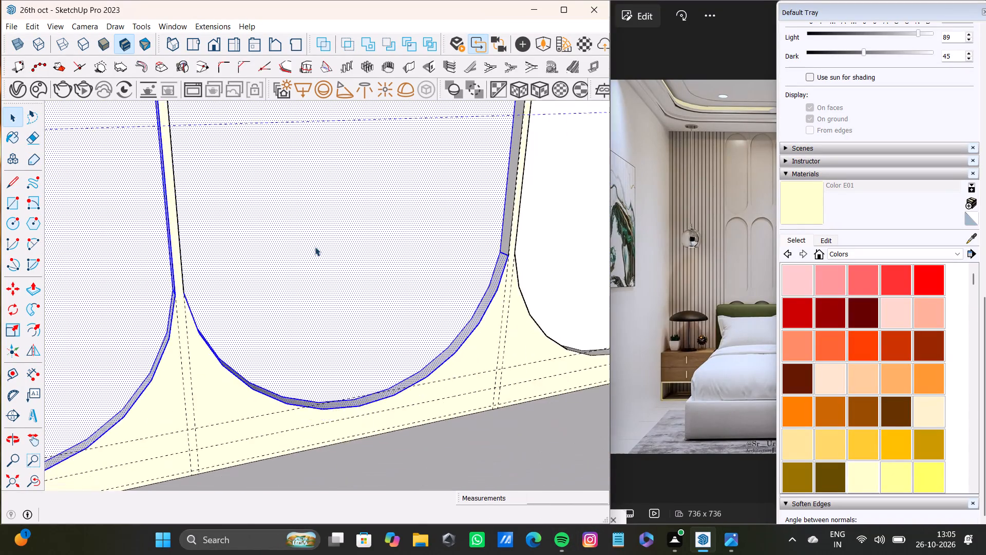
scroll(315, 247, down, 5)
shift+middle_drag(338, 273, 485, 317)
scroll(427, 294, up, 12)
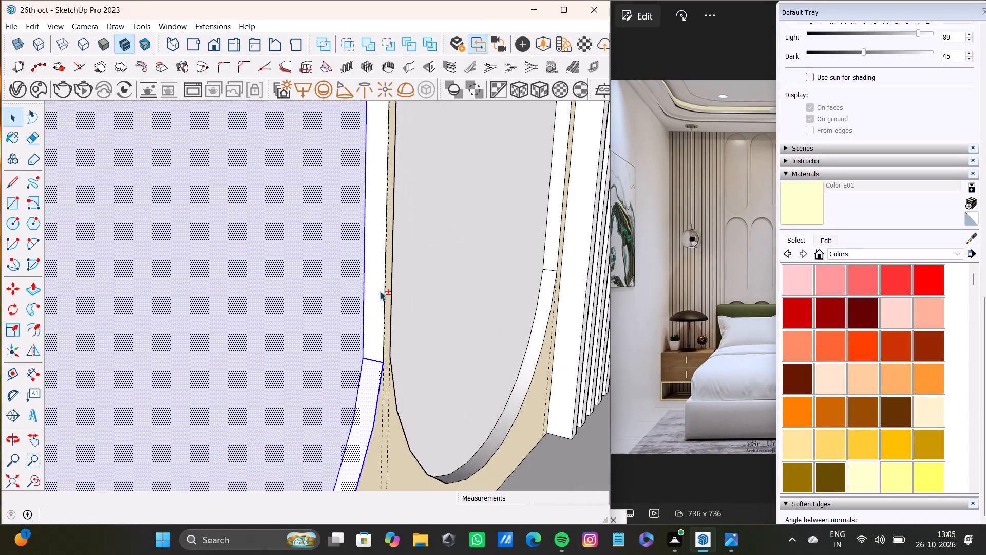
shift+double_click(376, 295)
shift+scroll(376, 295, down, 20)
shift+scroll(376, 295, down, 2)
shift+middle_drag(378, 306, 381, 383)
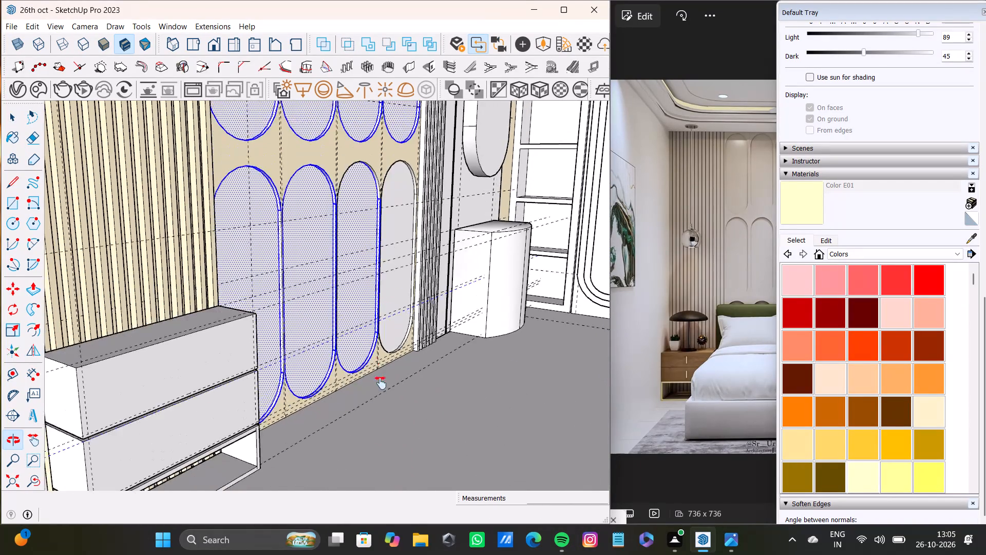
shift+middle_drag(381, 383, 352, 197)
scroll(344, 183, up, 3)
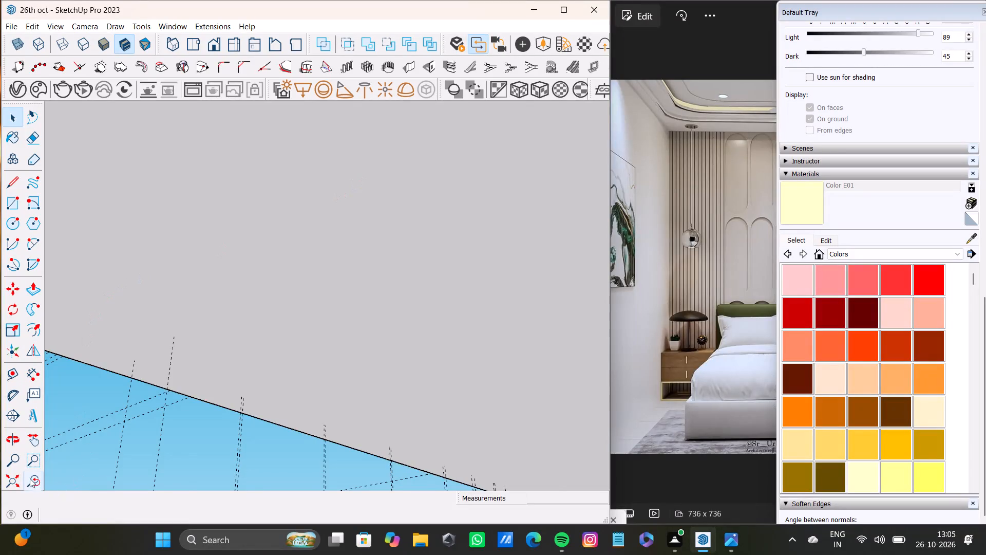
click(30, 478)
click(18, 477)
middle_drag(365, 237, 323, 353)
scroll(211, 330, up, 10)
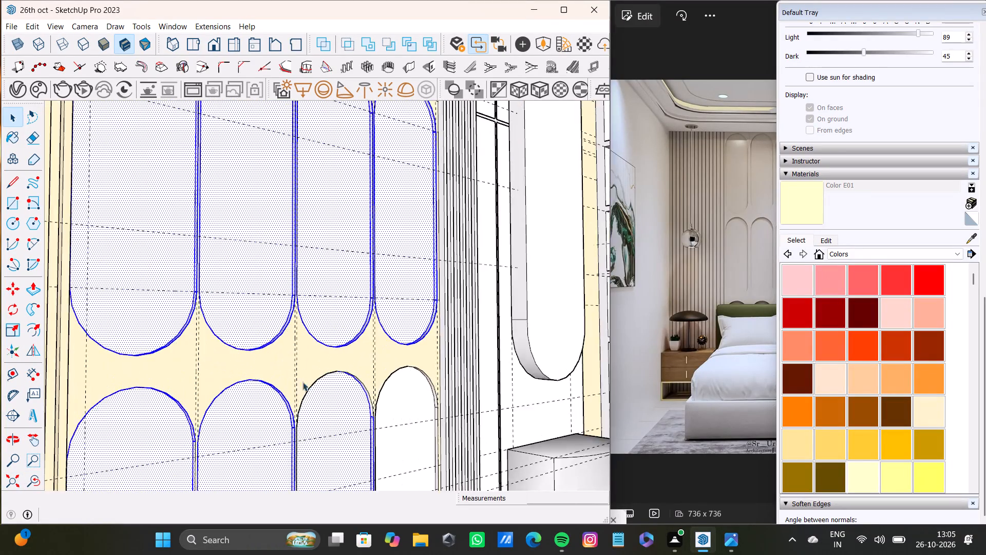
scroll(302, 382, up, 20)
scroll(302, 382, up, 1)
middle_click(312, 387)
middle_drag(370, 392, 349, 308)
shift+double_click(382, 344)
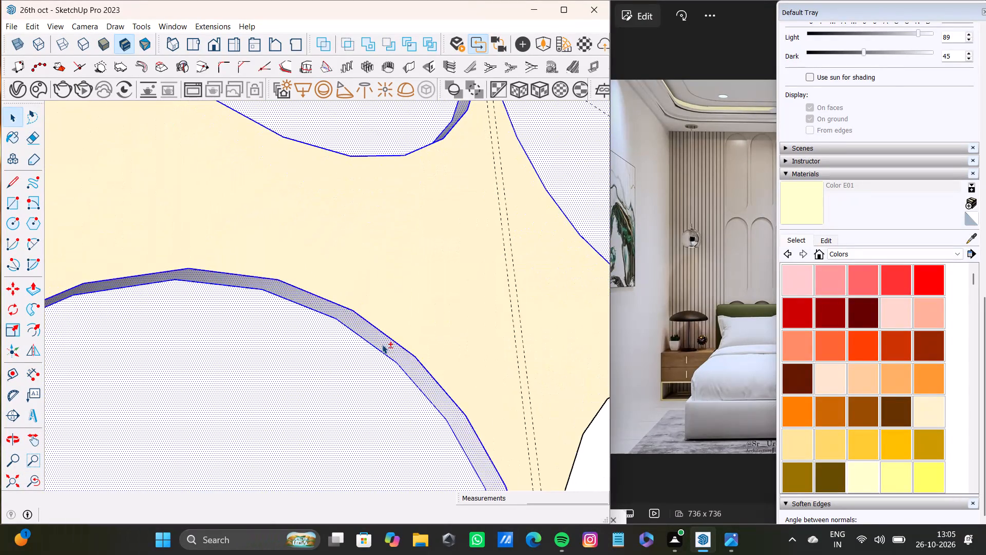
Add the fourth bottom-row arched panel's face and its curved top reveal to the selection.
shift+scroll(383, 346, down, 15)
shift+scroll(485, 365, down, 2)
shift+middle_drag(488, 368, 420, 261)
shift+scroll(409, 274, up, 5)
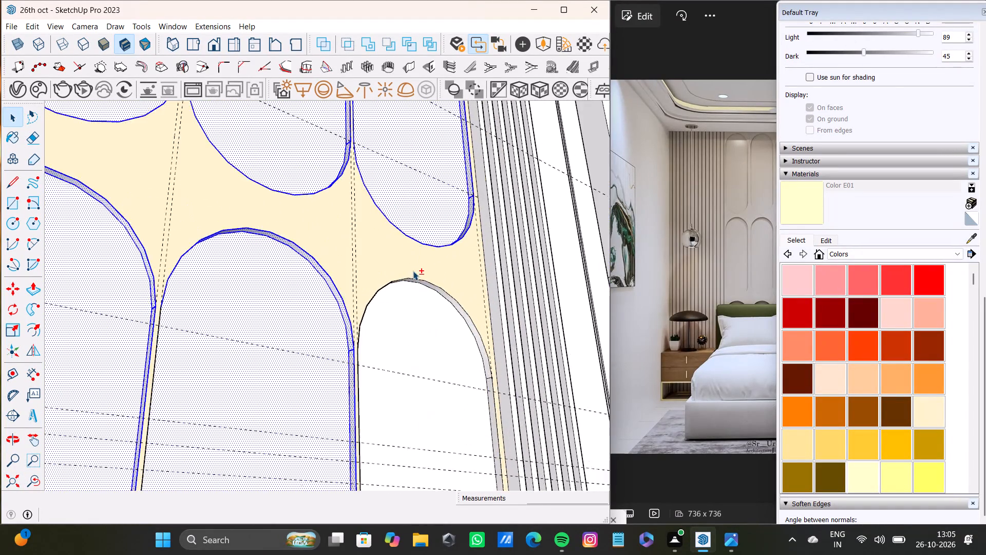
shift+scroll(413, 271, up, 10)
shift+double_click(461, 318)
shift+double_click(452, 355)
Add both straight side reveals and the curved bottom reveal of the fourth bottom-row arched panel to the selection.
shift+scroll(452, 355, down, 3)
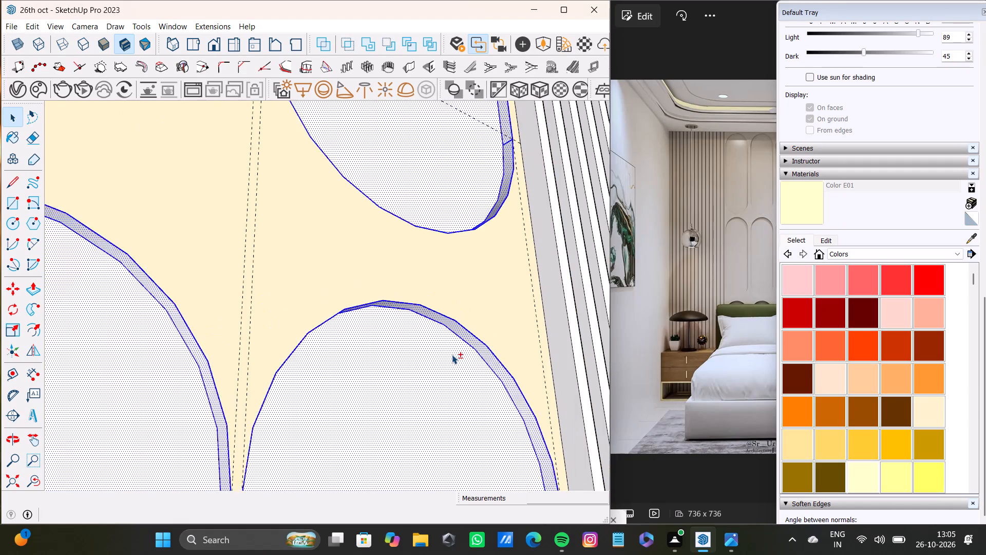
shift+scroll(452, 355, down, 8)
shift+middle_drag(449, 366, 392, 133)
shift+scroll(430, 223, up, 7)
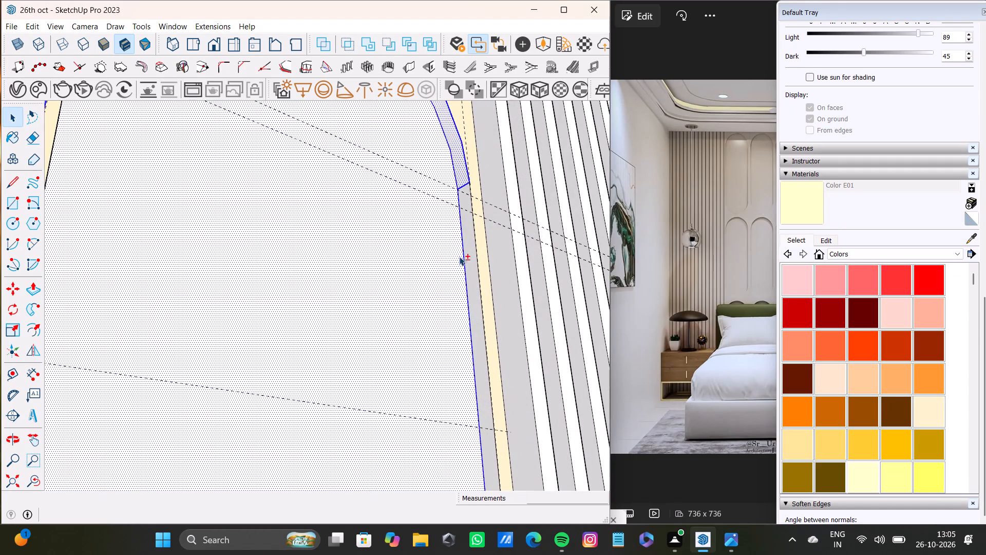
shift+double_click(469, 271)
shift+scroll(469, 271, down, 9)
middle_drag(431, 290, 196, 342)
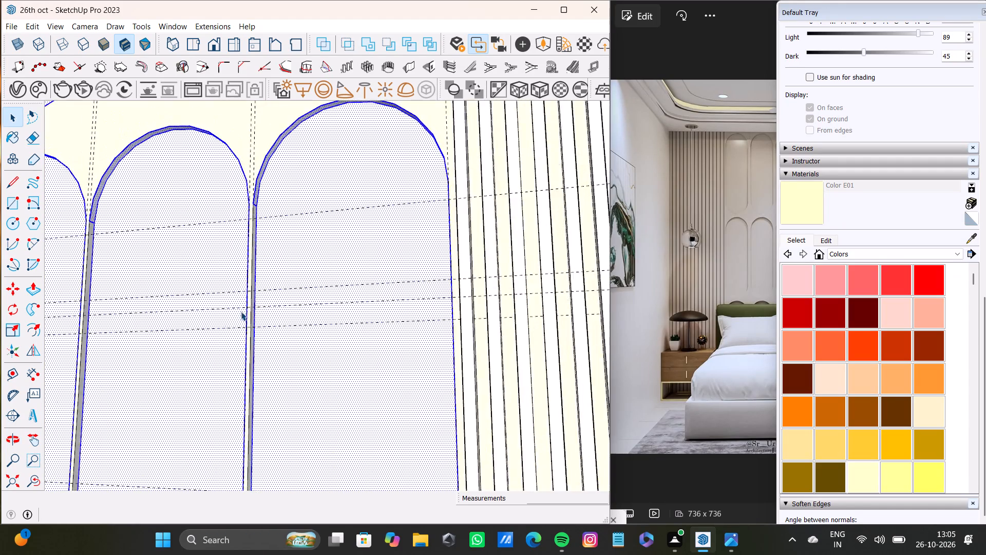
shift+scroll(242, 310, up, 10)
shift+double_click(258, 297)
shift+scroll(258, 297, down, 13)
shift+middle_drag(303, 336, 307, 265)
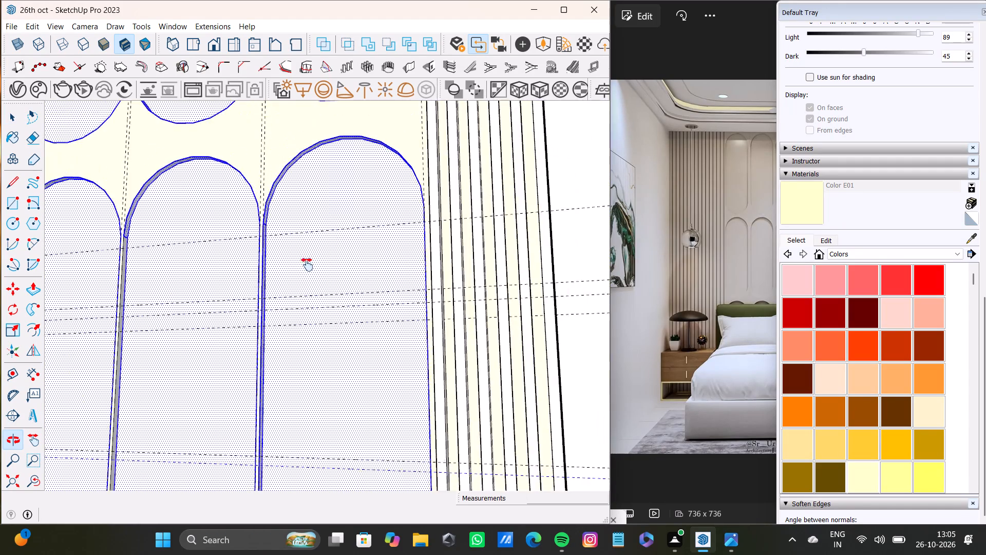
shift+middle_drag(307, 265, 309, 314)
shift+middle_drag(312, 338, 300, 195)
scroll(275, 281, up, 7)
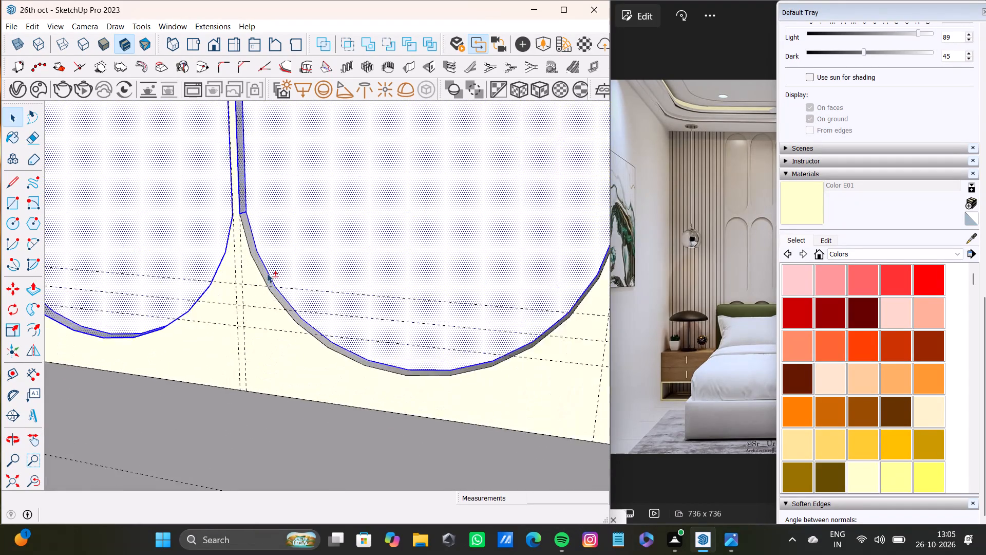
scroll(267, 273, up, 6)
shift+double_click(262, 267)
Paint all the selected arched panel faces and reveals with Color E01 and clear the selection.
shift+scroll(291, 263, down, 9)
middle_drag(292, 268, 476, 383)
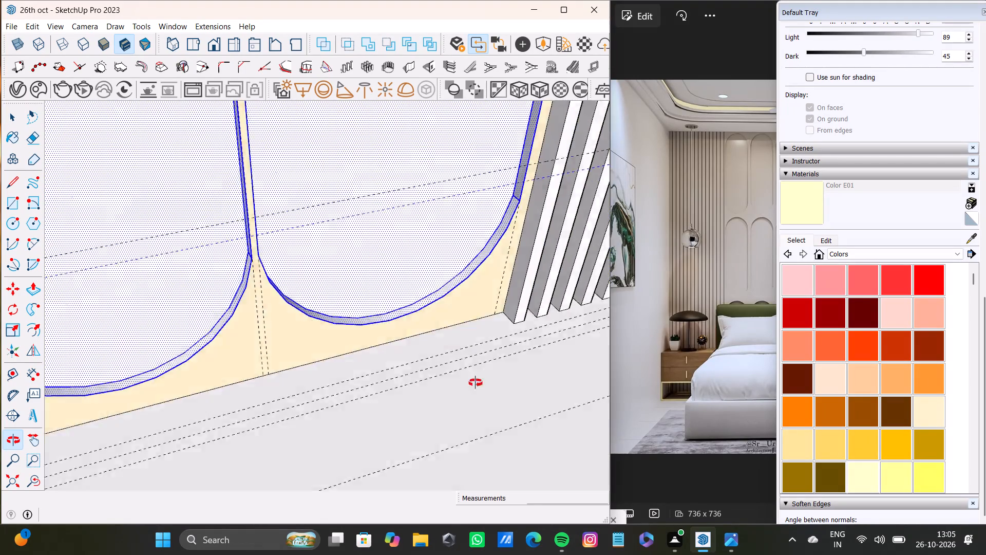
middle_drag(476, 383, 480, 385)
scroll(248, 267, down, 20)
scroll(248, 267, down, 3)
shift+middle_drag(279, 253, 412, 413)
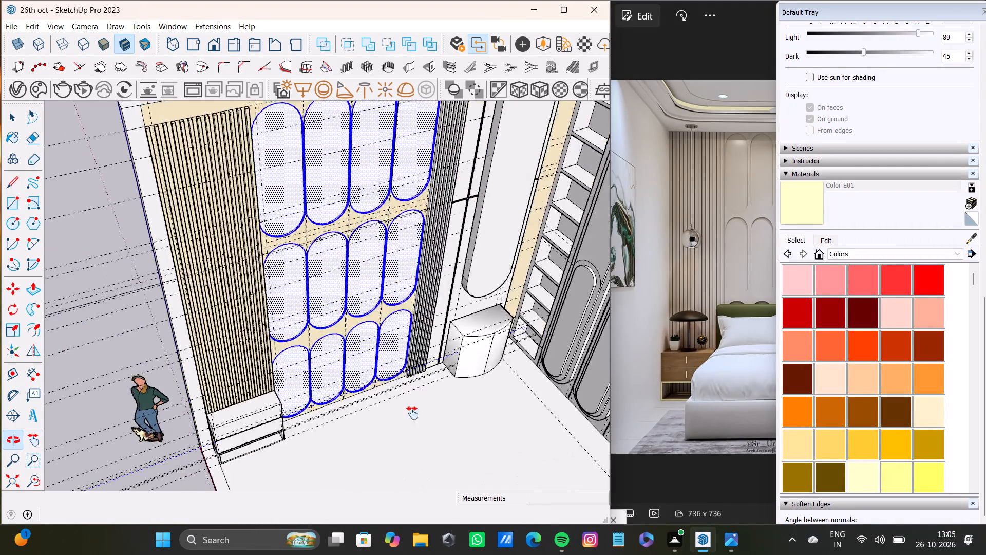
shift+middle_drag(412, 413, 281, 213)
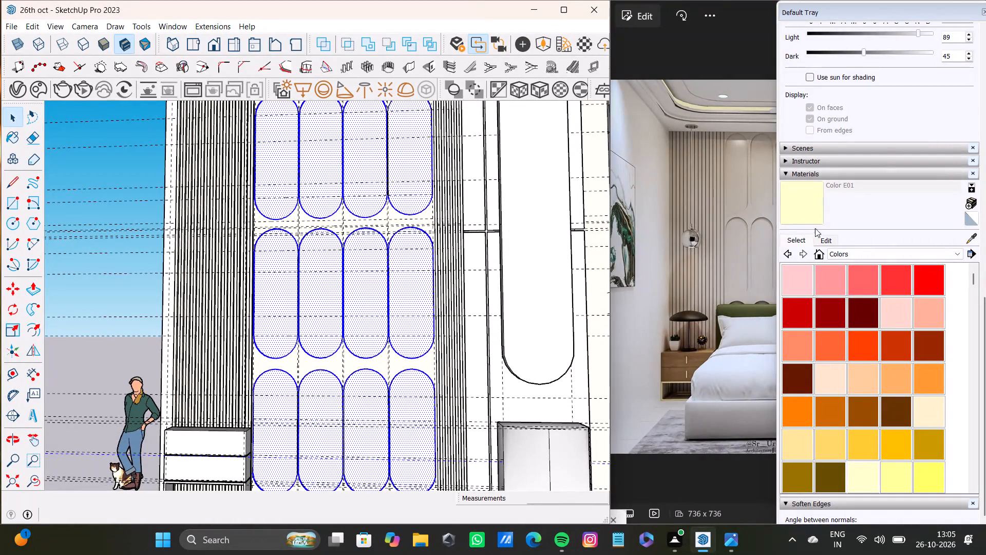
click(806, 205)
click(413, 169)
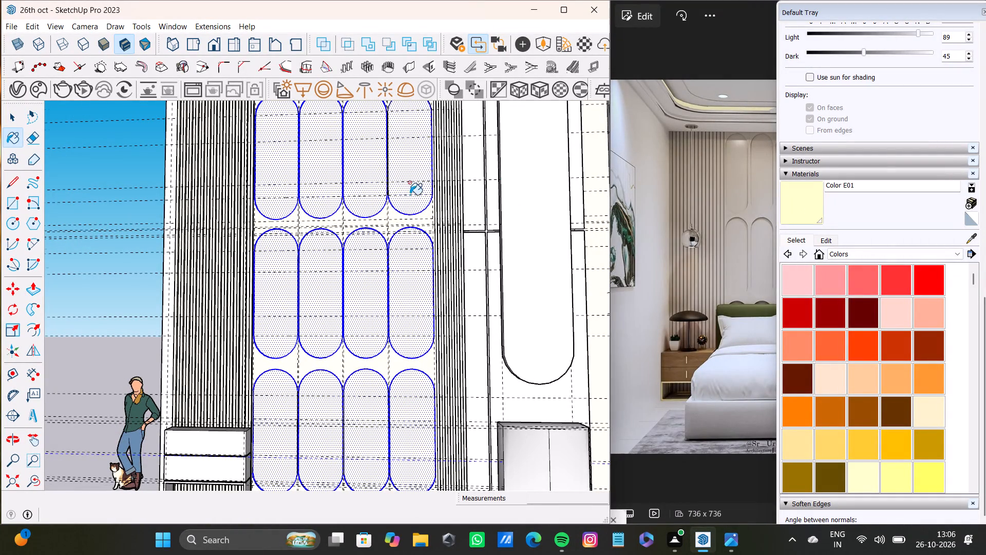
scroll(410, 195, down, 4)
middle_drag(410, 203, 451, 306)
scroll(375, 146, up, 9)
shift+middle_drag(410, 175, 273, 293)
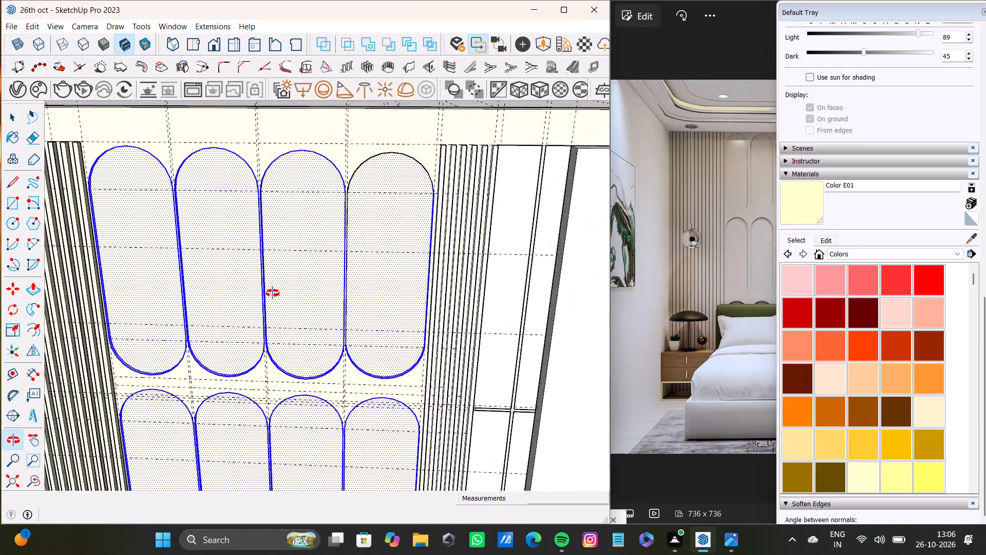
shift+middle_drag(273, 293, 227, 295)
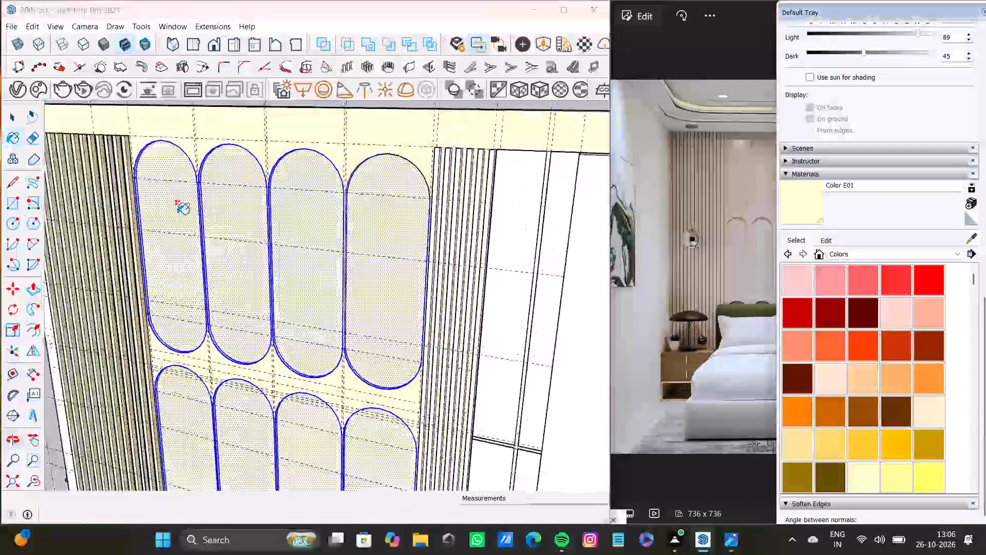
key(space)
scroll(201, 173, down, 8)
click(285, 126)
scroll(273, 157, down, 5)
middle_drag(283, 220, 435, 288)
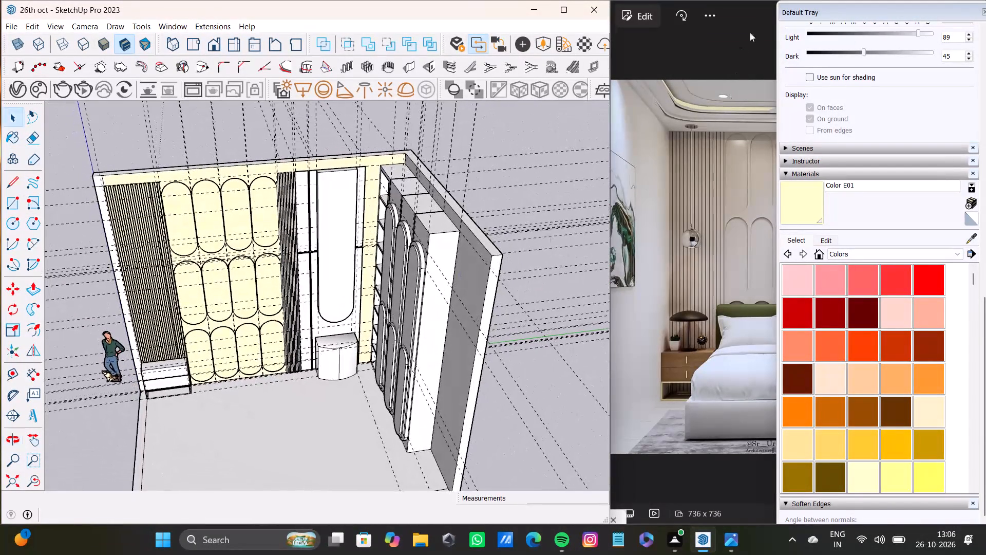
Shorten the Default Tray and reposition it to uncover the bed in the reference photo, with the Colors swatches in view.
drag(820, 8, 721, 66)
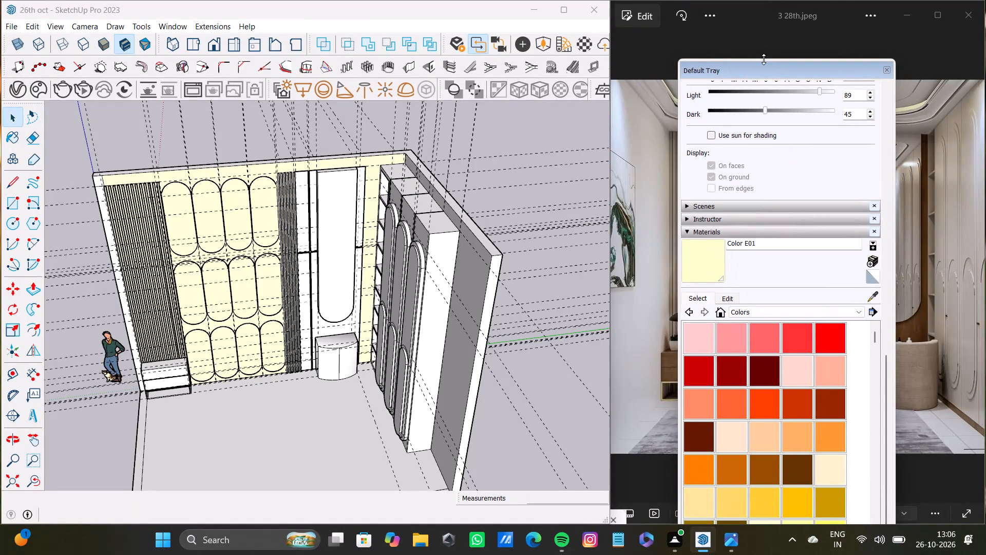
drag(764, 59, 778, 353)
drag(783, 362, 737, 26)
scroll(829, 193, down, 4)
drag(838, 184, 838, 189)
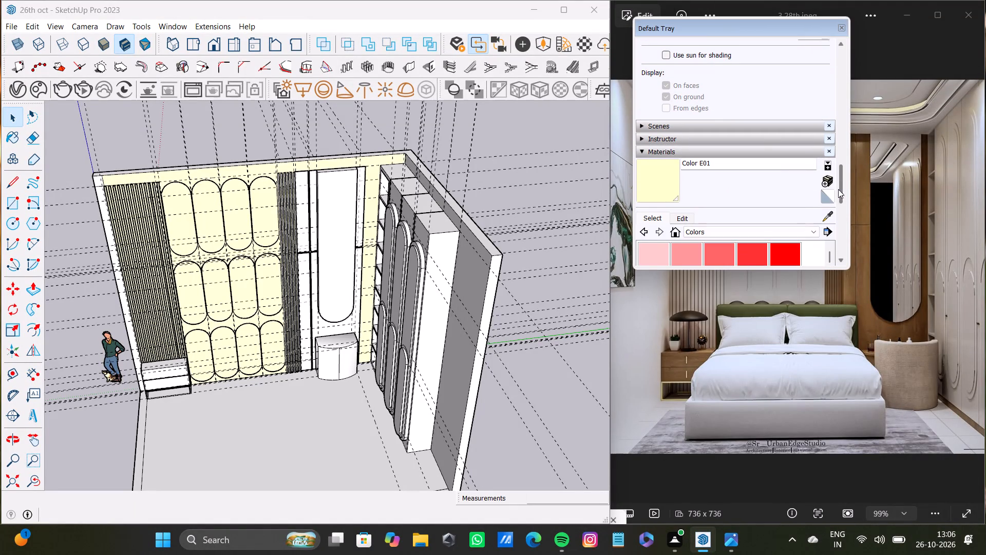
drag(838, 189, 841, 214)
Select the first two slats' front and top faces beside the top-row arched panels, plus the second slat's side facing the panels.
scroll(300, 157, up, 8)
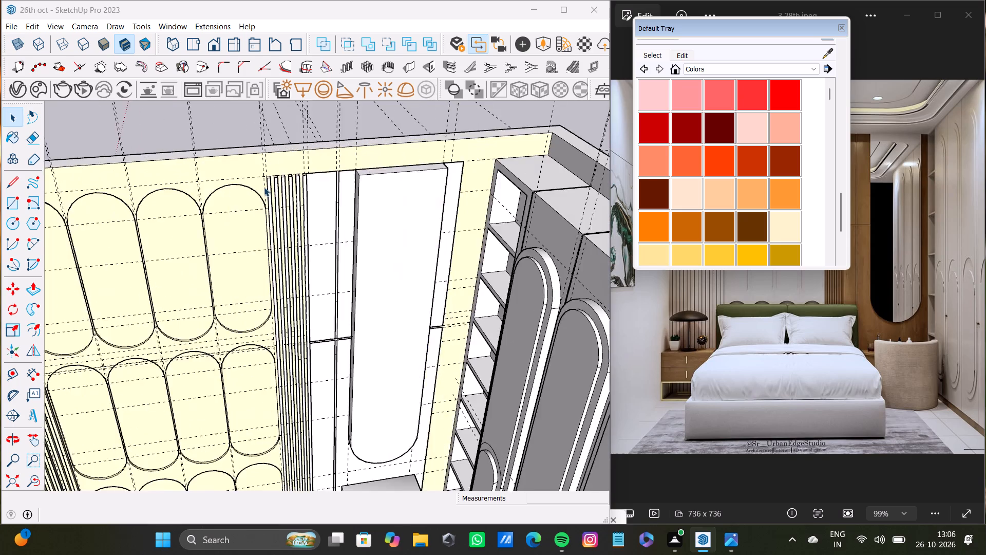
scroll(264, 187, up, 10)
middle_drag(342, 218, 317, 224)
key(space)
scroll(237, 184, up, 6)
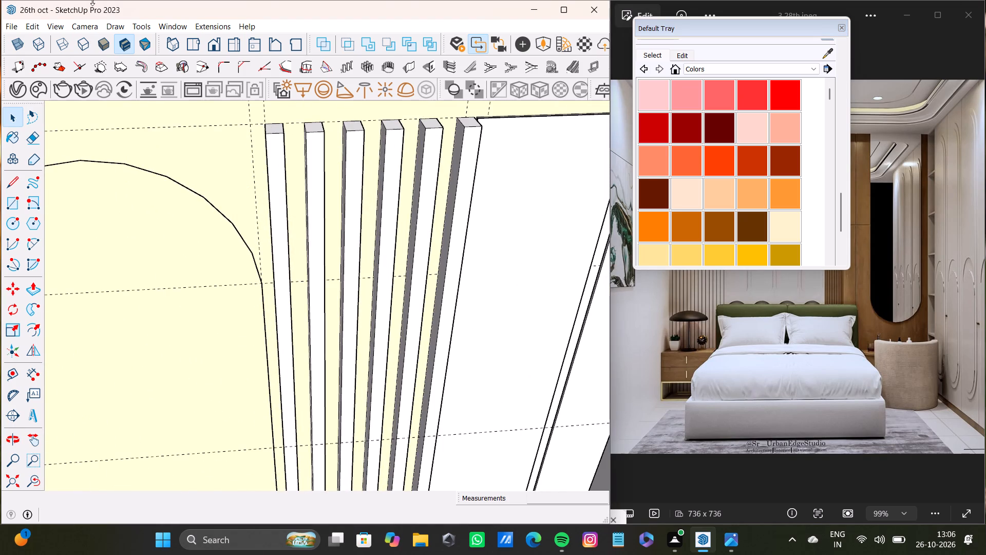
scroll(270, 141, up, 4)
double_click(277, 147)
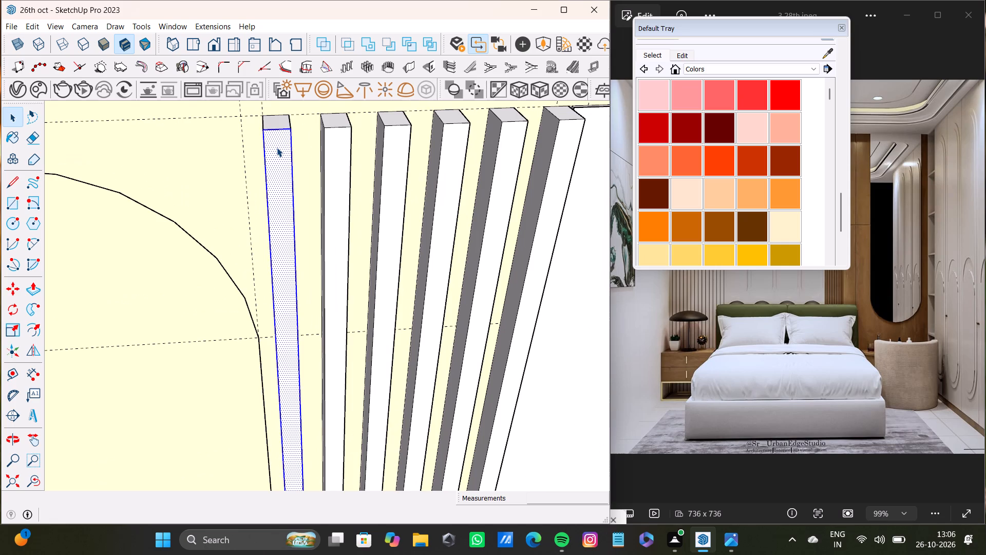
shift+double_click(276, 126)
shift+double_click(333, 115)
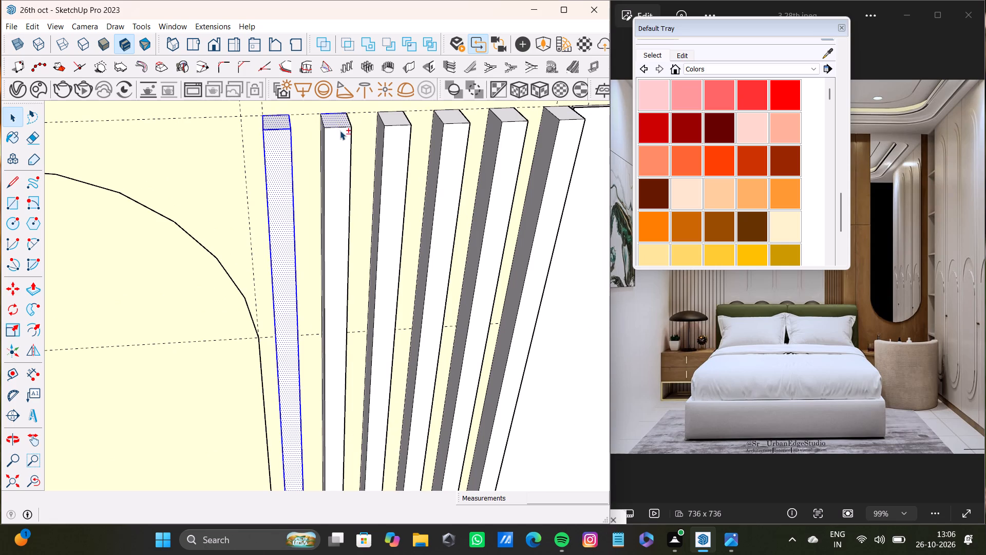
shift+double_click(335, 143)
shift+scroll(321, 155, up, 4)
middle_drag(321, 155, 343, 157)
shift+scroll(337, 159, up, 3)
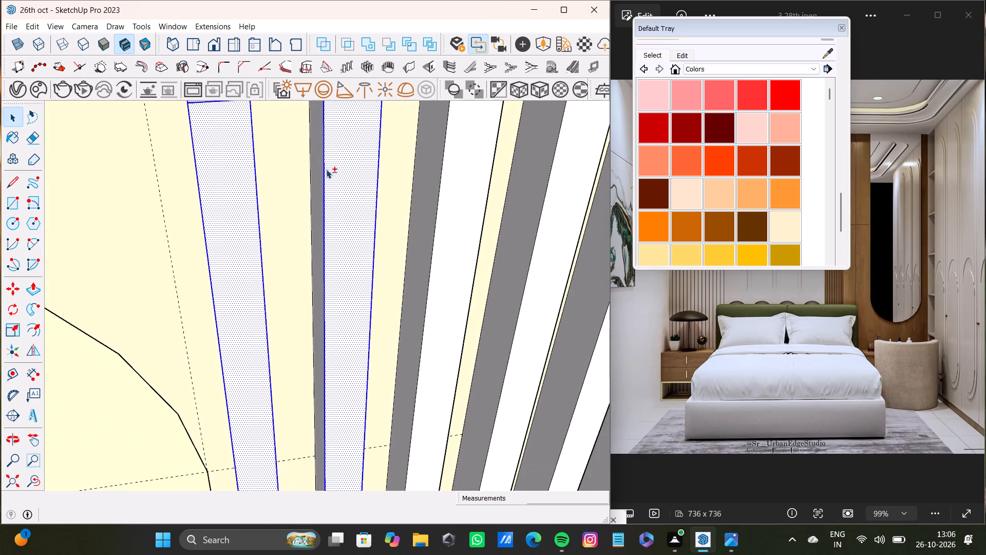
shift+double_click(316, 177)
Add the front, top and panel-facing side faces of the third and fourth slats to the selection.
shift+double_click(446, 207)
shift+double_click(420, 210)
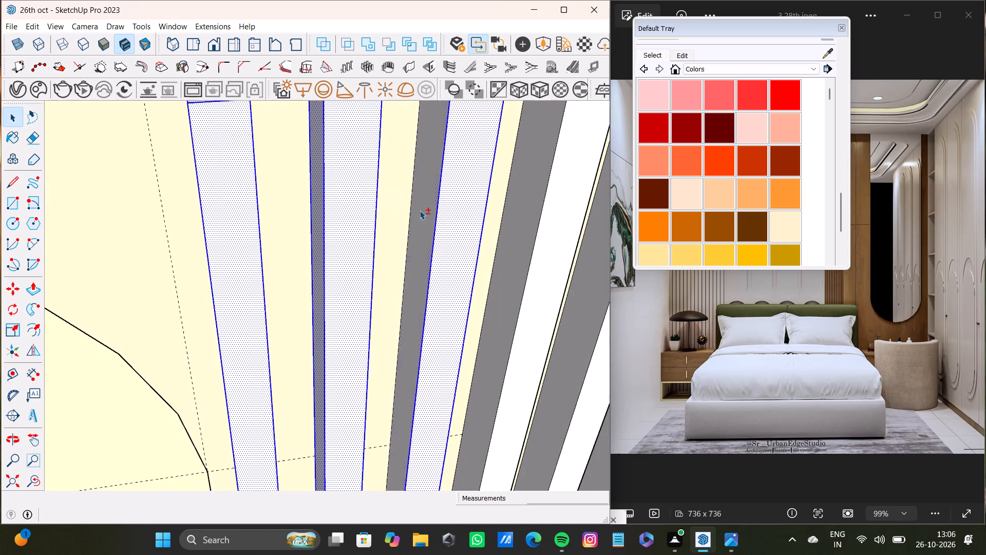
shift+scroll(426, 208, down, 5)
shift+middle_drag(426, 209, 414, 268)
shift+scroll(440, 188, up, 3)
shift+double_click(439, 192)
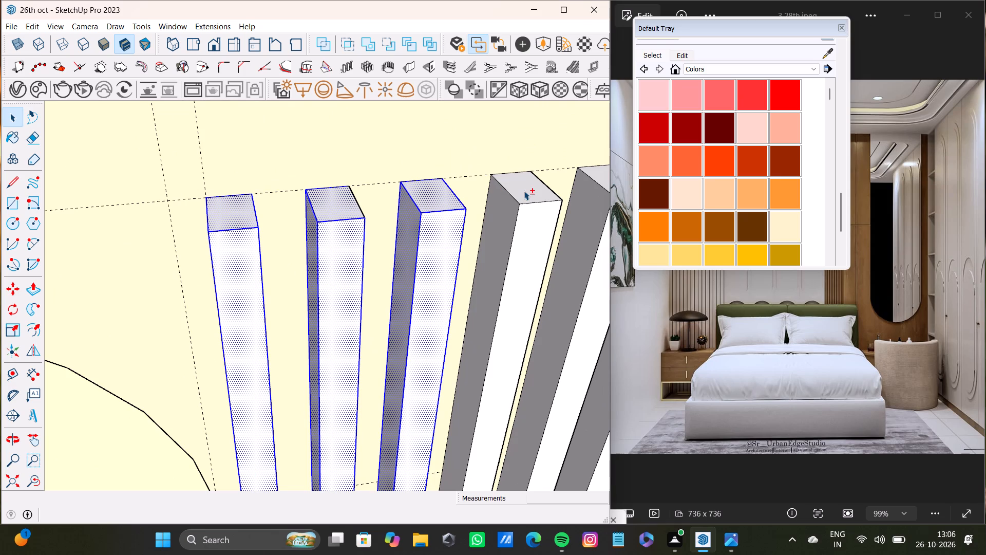
shift+double_click(524, 191)
shift+double_click(535, 214)
shift+double_click(501, 222)
Add the front, top and panel-facing side faces of the fifth and sixth slats to the selection.
shift+middle_drag(495, 243, 318, 292)
shift+scroll(383, 236, up, 3)
shift+double_click(449, 241)
shift+click(454, 274)
shift+drag(454, 274, 449, 279)
shift+double_click(423, 287)
shift+middle_drag(465, 268, 393, 267)
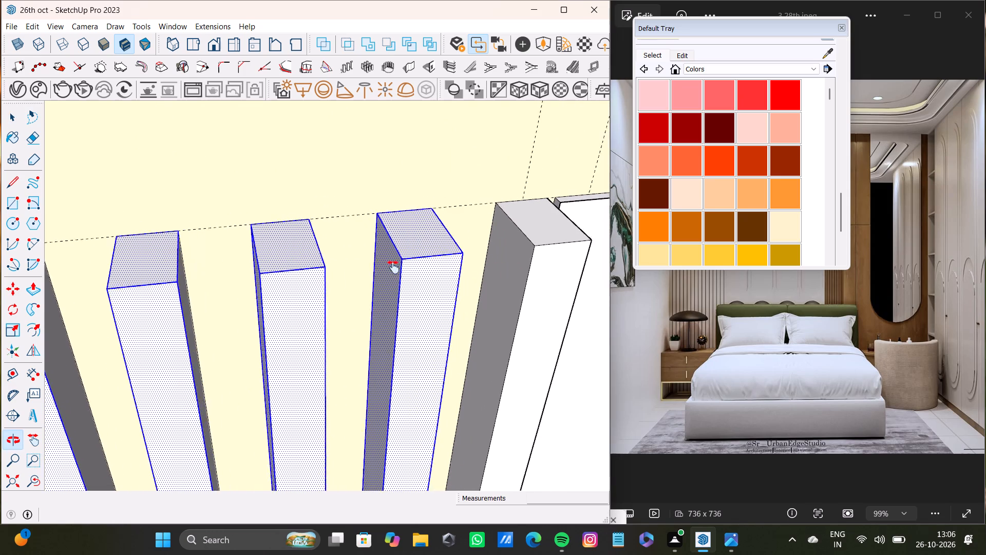
shift+middle_drag(393, 267, 392, 266)
shift+double_click(512, 214)
shift+double_click(513, 282)
shift+double_click(462, 285)
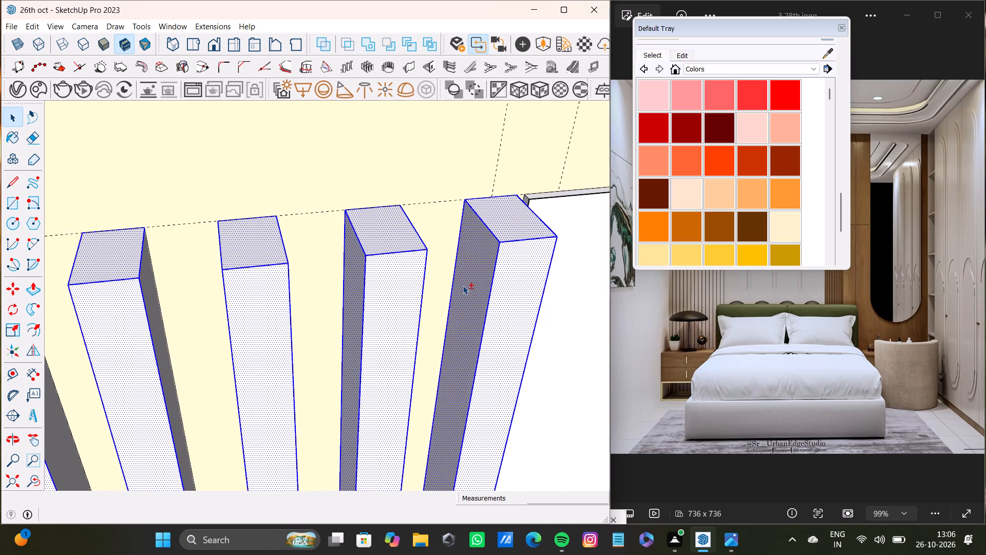
Add the side faces pointing away from the arched panels on the five slats nearest those panels to the selection.
shift+scroll(463, 285, down, 5)
middle_drag(463, 285, 310, 262)
shift+scroll(435, 306, up, 6)
shift+double_click(439, 310)
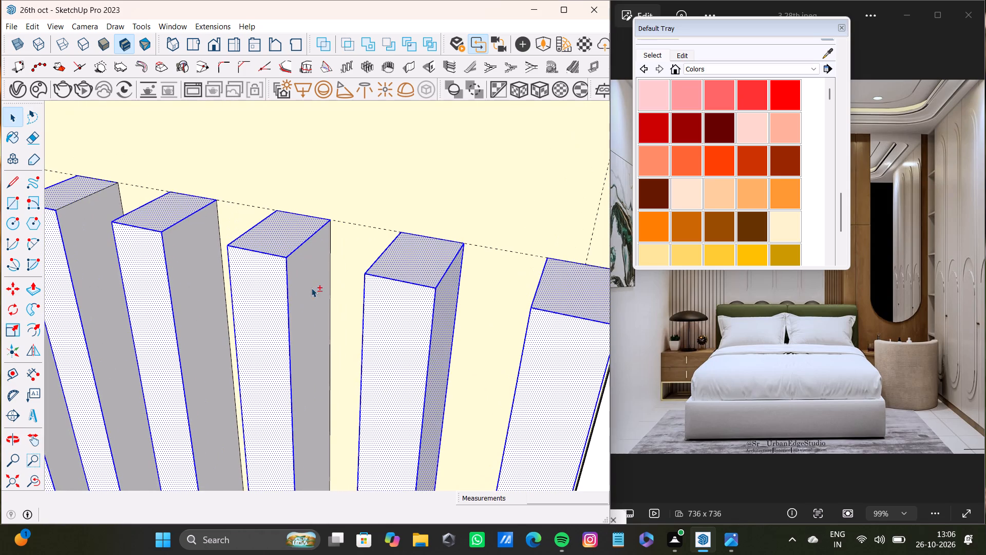
shift+double_click(299, 294)
shift+double_click(186, 261)
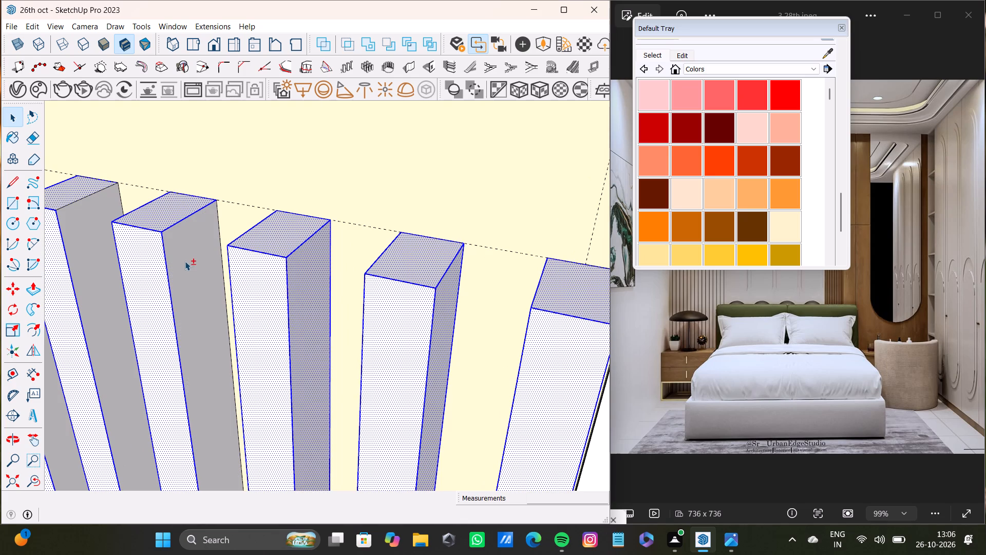
shift+double_click(182, 257)
shift+middle_drag(182, 256, 253, 264)
shift+double_click(166, 269)
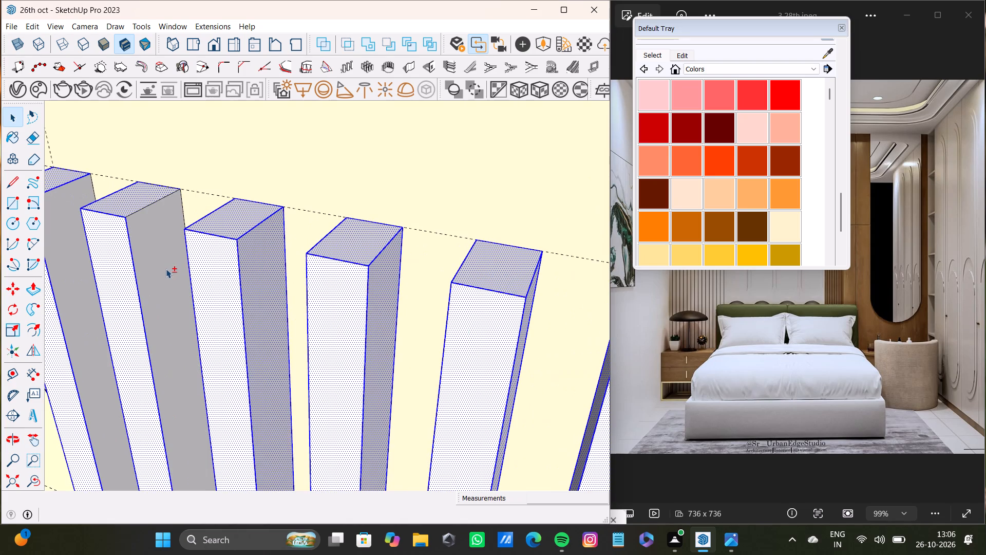
shift+middle_drag(167, 263, 290, 277)
shift+double_click(182, 258)
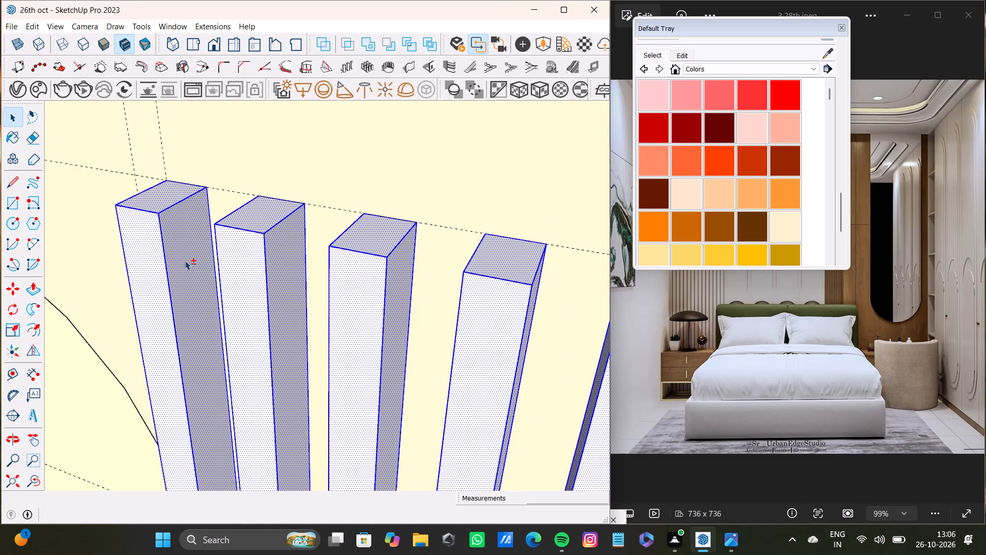
Add the outer side face of the last slat, beside the white wall panels, to the selection.
shift+scroll(259, 266, down, 14)
shift+middle_drag(351, 281, 324, 271)
shift+scroll(362, 276, up, 10)
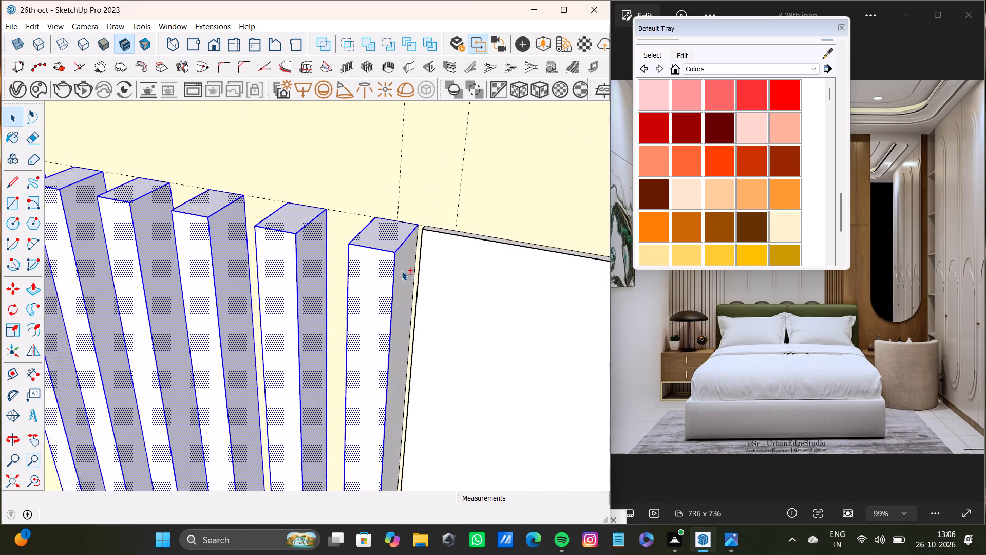
shift+scroll(402, 271, up, 4)
shift+double_click(402, 268)
Paint all the selected slat faces with the medium brown swatch from the Colors collection.
shift+scroll(402, 268, down, 12)
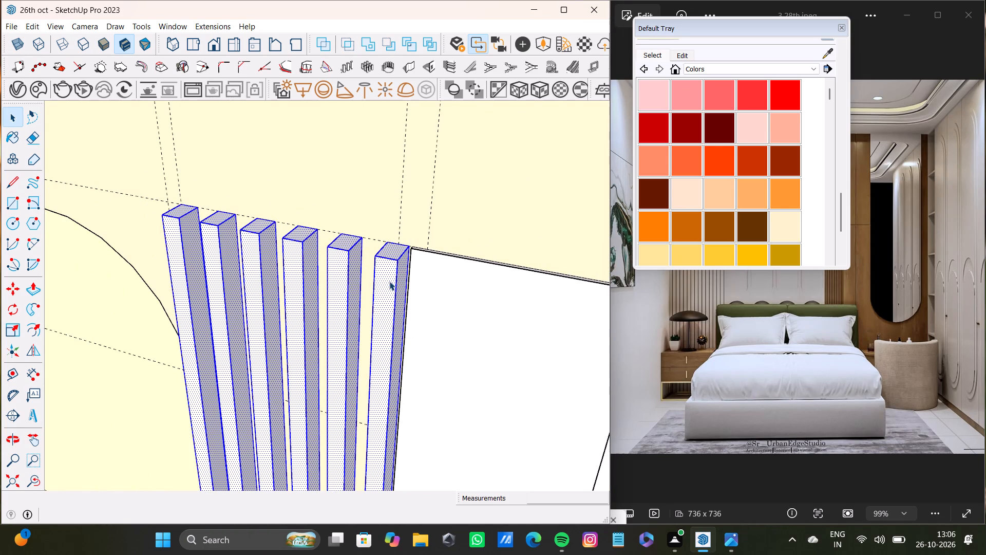
scroll(392, 279, down, 11)
middle_drag(384, 273, 407, 271)
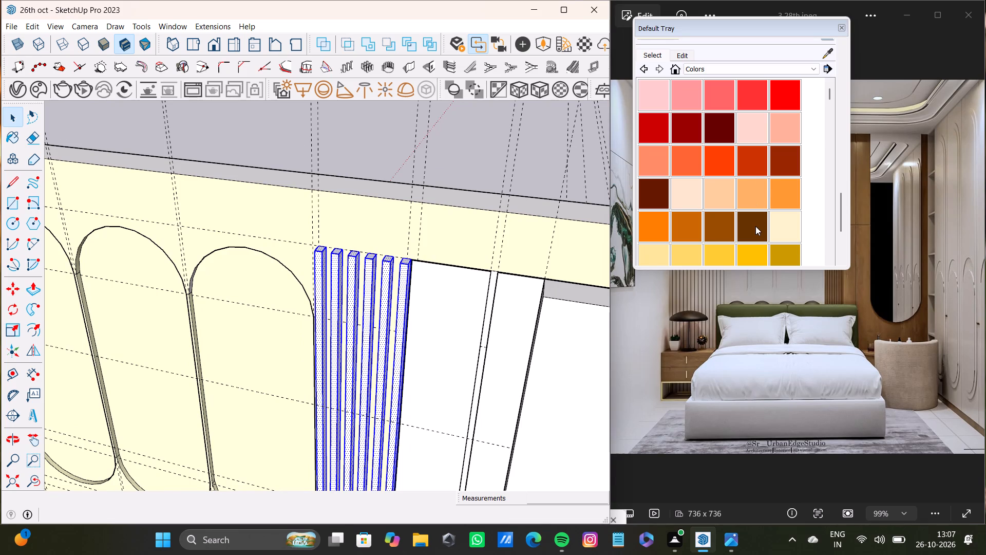
click(825, 49)
click(722, 229)
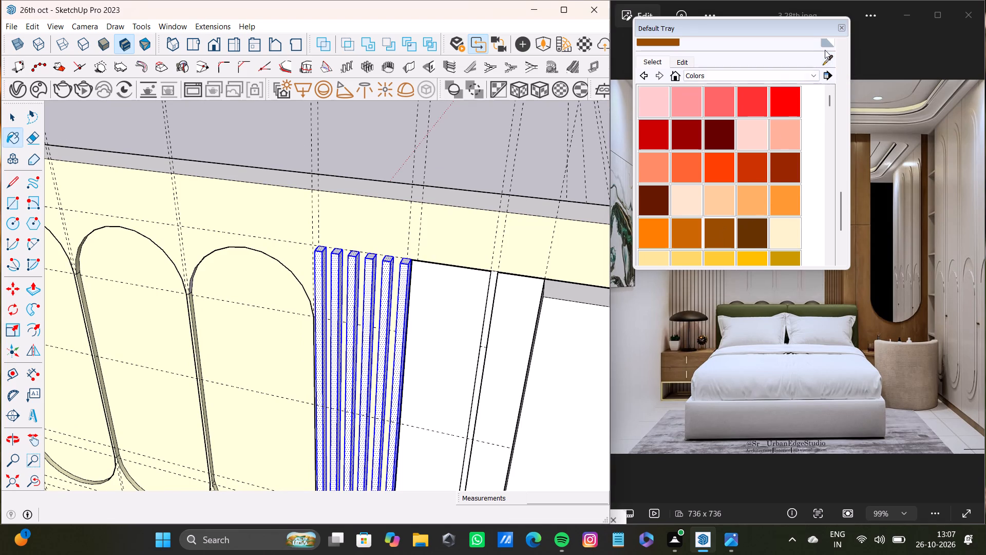
click(826, 63)
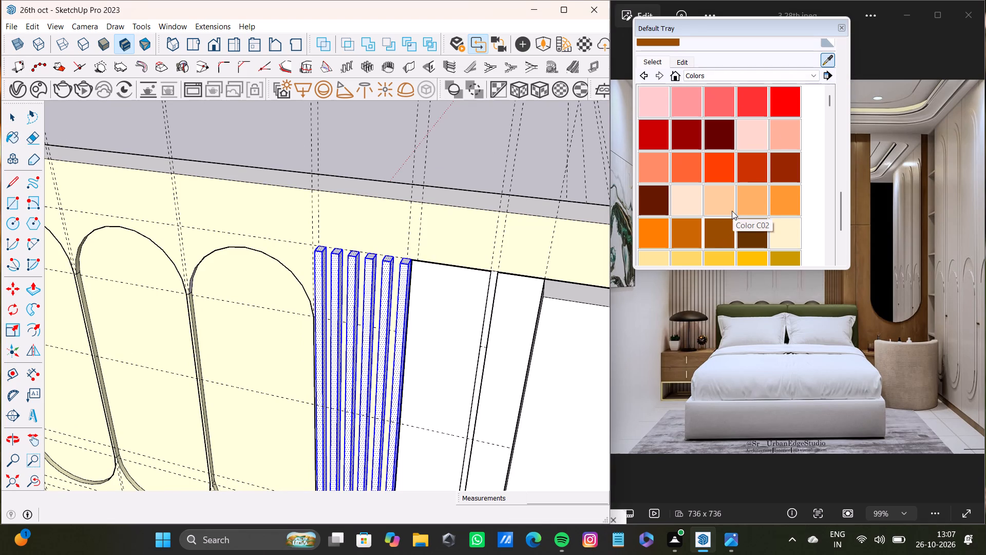
click(826, 60)
click(708, 230)
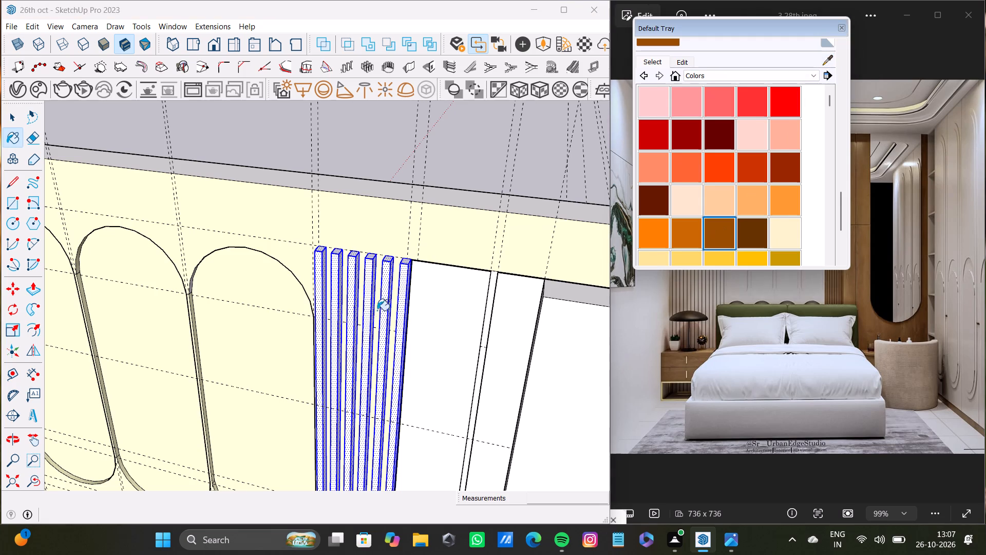
scroll(420, 260, up, 10)
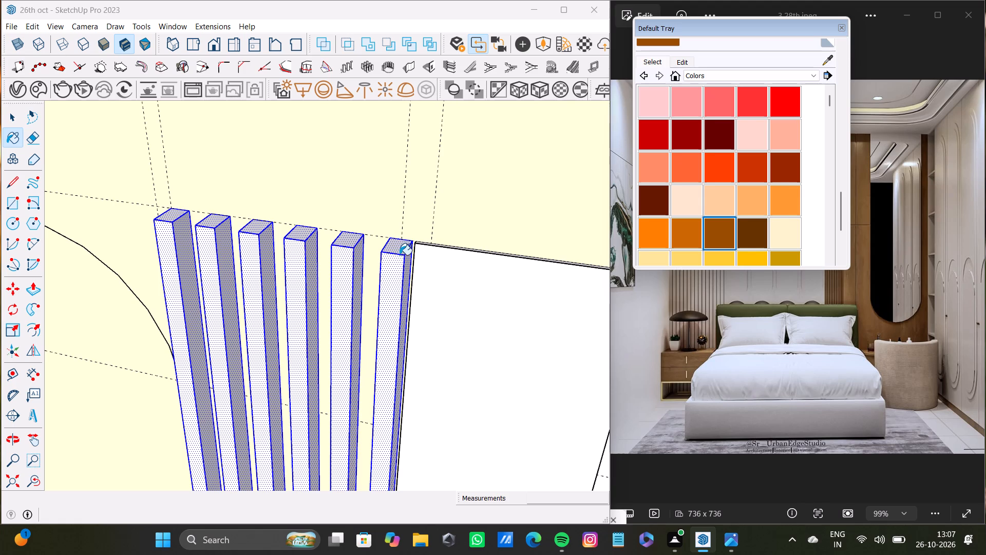
click(397, 256)
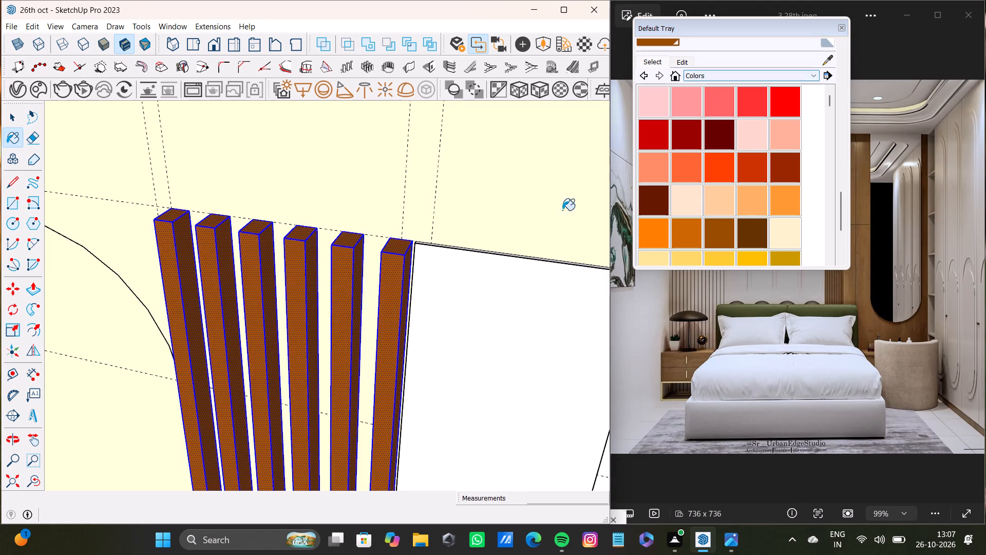
Open the white wall panel group beside the brown slats and select the front faces of its two upper panels.
scroll(525, 290, down, 20)
scroll(525, 290, down, 1)
middle_drag(501, 343, 427, 272)
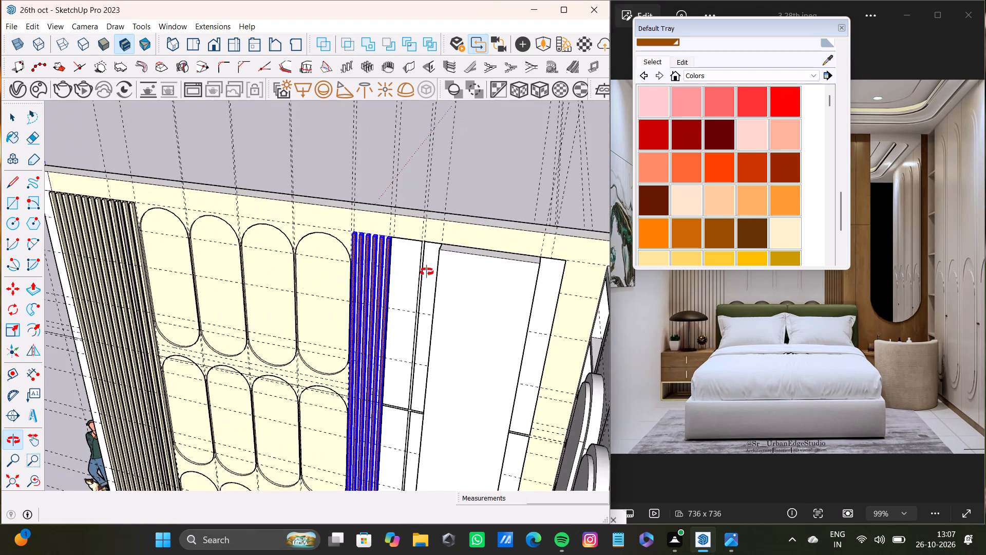
middle_drag(427, 272, 464, 261)
scroll(429, 248, up, 4)
key(space)
key(space)
scroll(403, 258, up, 10)
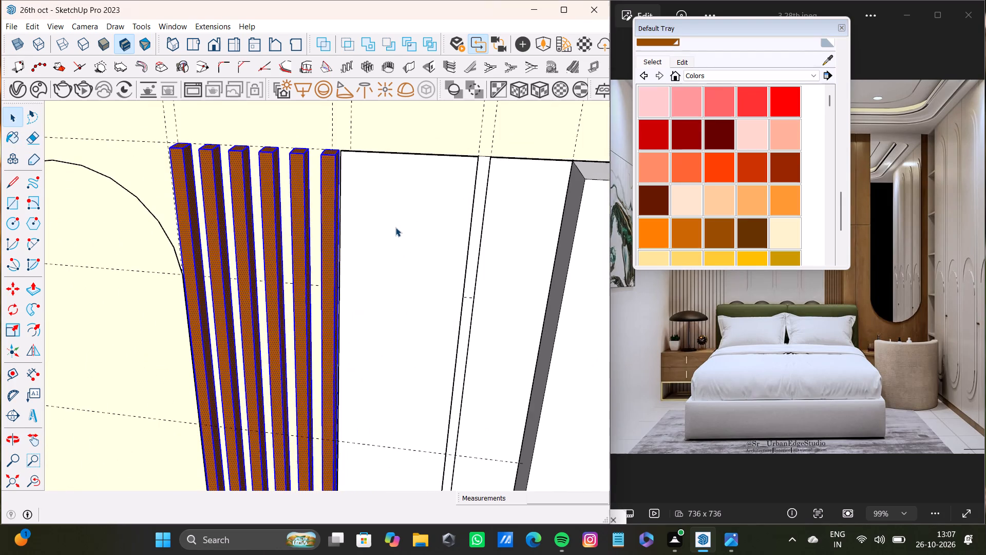
double_click(395, 197)
double_click(430, 213)
shift+double_click(519, 210)
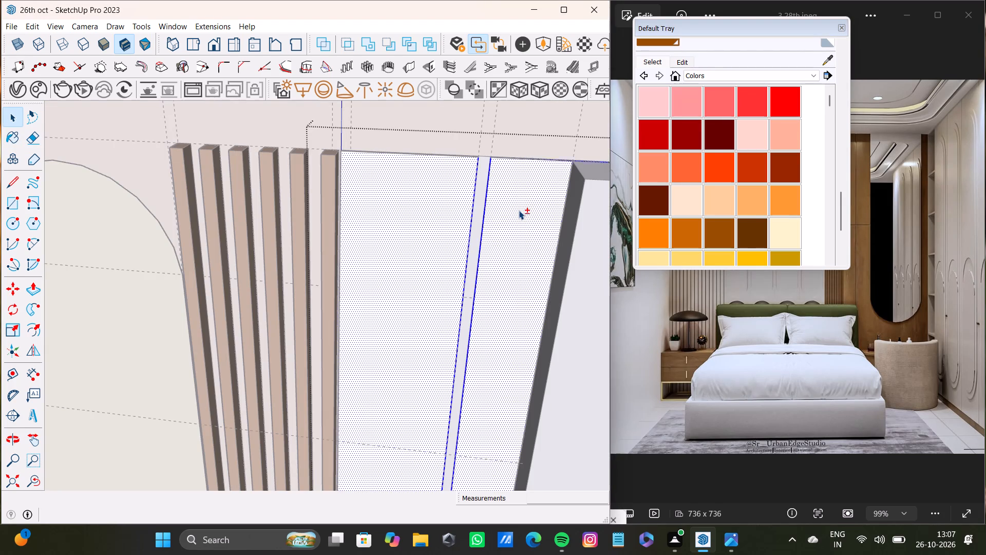
Add the front faces of the two lower white panels to the selection.
shift+scroll(443, 281, down, 13)
shift+scroll(442, 283, up, 1)
shift+middle_drag(442, 283, 253, 214)
shift+scroll(455, 378, down, 3)
shift+middle_drag(445, 386, 446, 256)
shift+scroll(214, 358, up, 11)
shift+double_click(377, 296)
shift+double_click(452, 286)
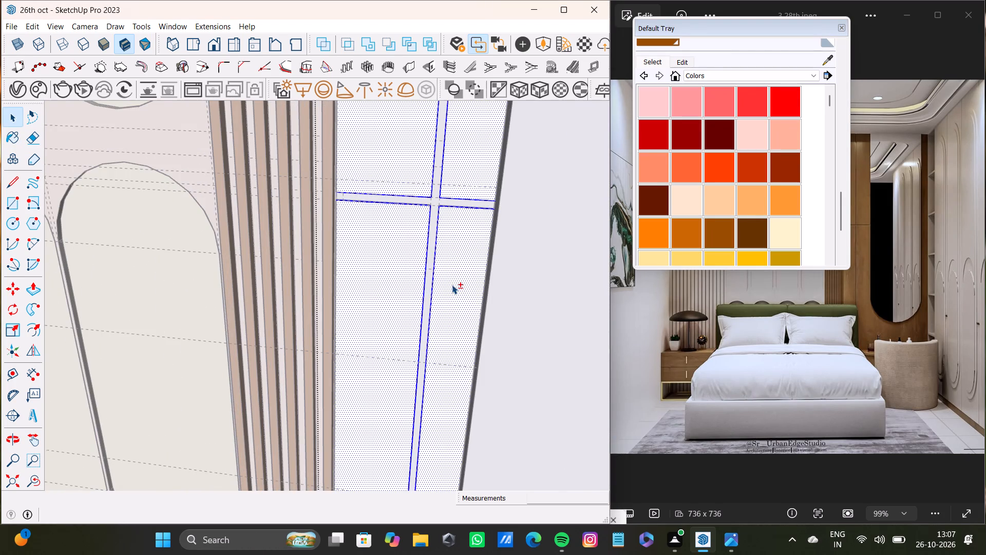
Add the edge faces along the grooves on the slat-side panels, including the lower panel's top edge, to the selection.
shift+scroll(451, 283, up, 9)
shift+middle_drag(409, 135, 374, 275)
shift+scroll(313, 244, up, 12)
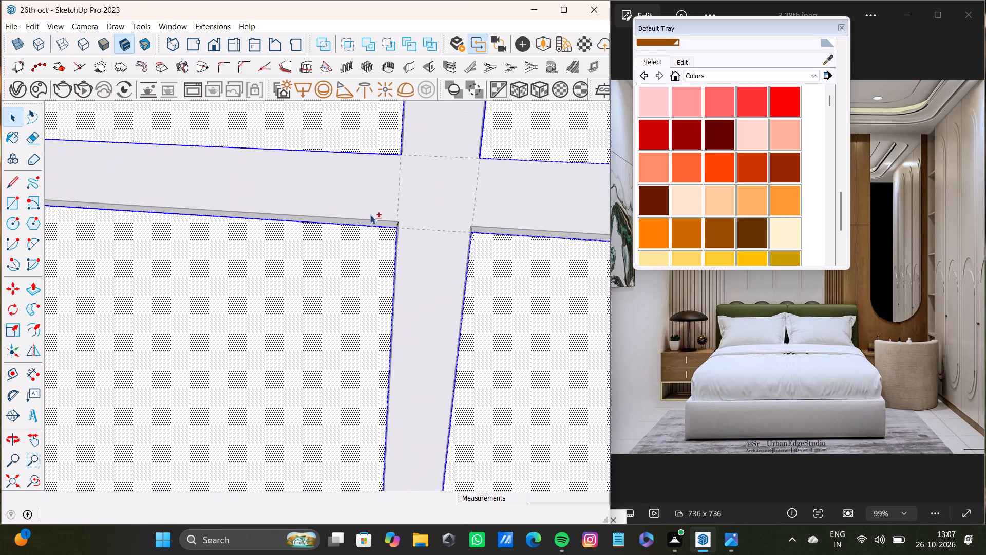
shift+scroll(370, 215, up, 11)
shift+double_click(394, 239)
shift+scroll(427, 241, down, 14)
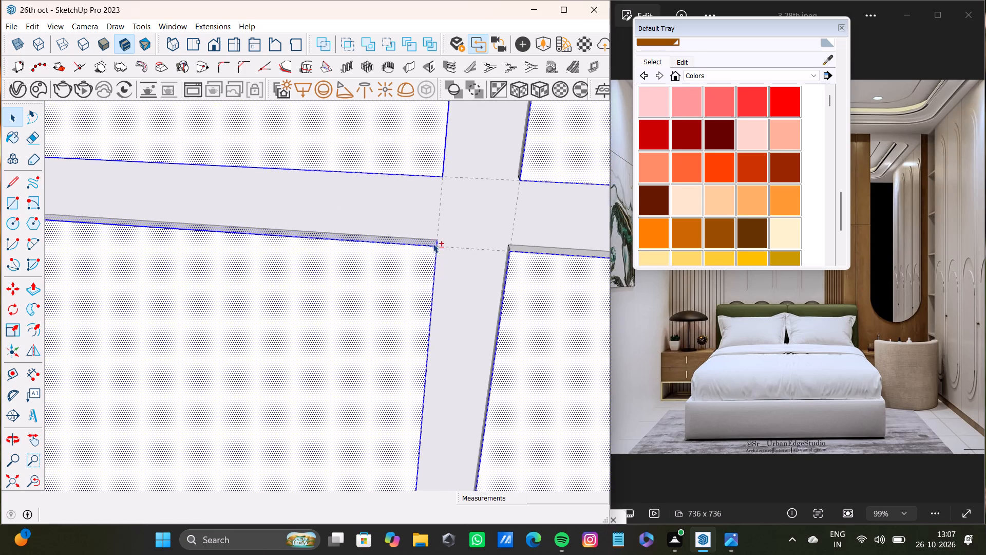
shift+middle_drag(439, 244, 257, 219)
scroll(473, 280, up, 7)
shift+double_click(419, 292)
shift+scroll(424, 267, down, 3)
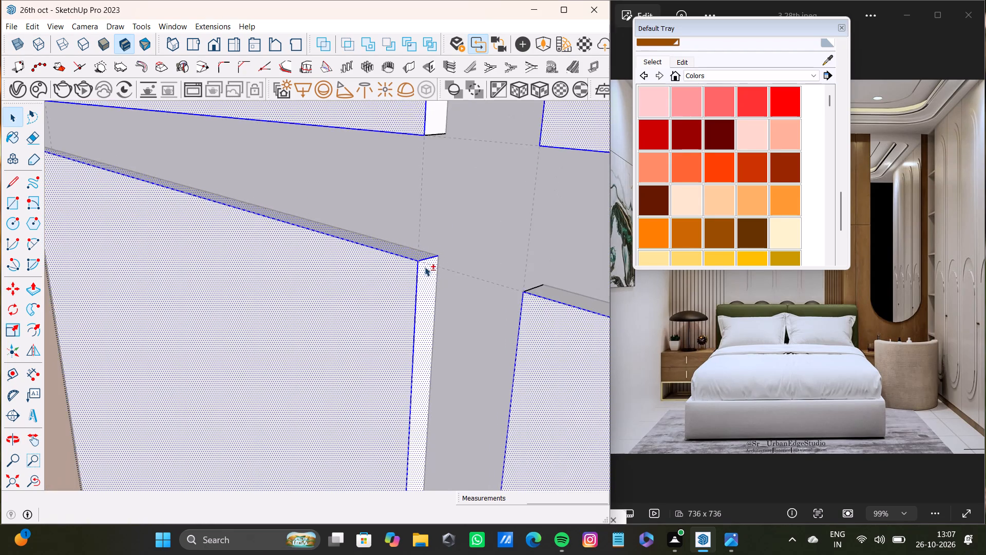
shift+middle_drag(425, 267, 381, 387)
shift+scroll(408, 247, up, 3)
shift+double_click(386, 246)
shift+scroll(386, 246, down, 5)
middle_drag(386, 252, 557, 285)
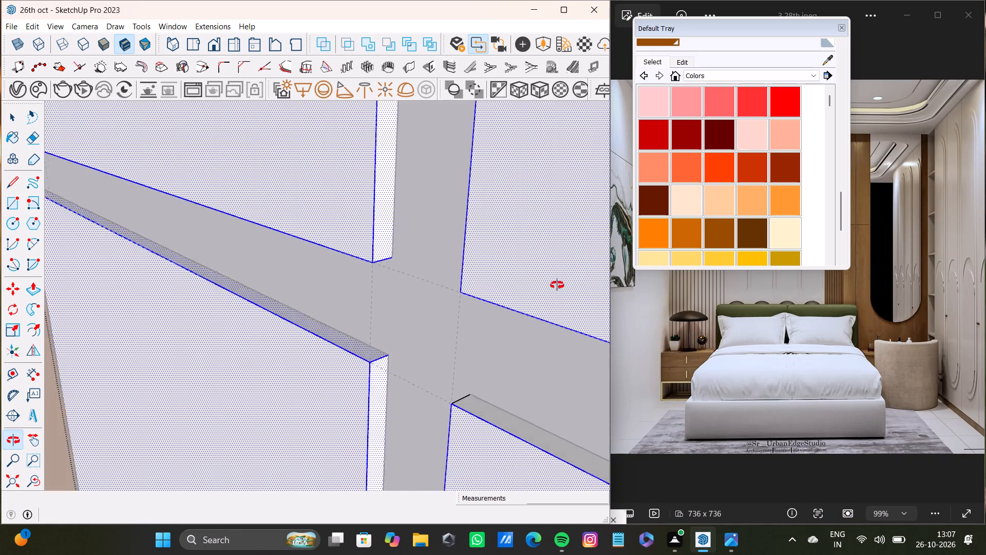
Add the groove-facing side faces of both mirror-side panels and the lower one's top edge to the selection.
middle_drag(557, 285, 593, 285)
scroll(457, 250, up, 4)
middle_drag(457, 250, 542, 249)
shift+scroll(468, 231, up, 3)
shift+double_click(429, 218)
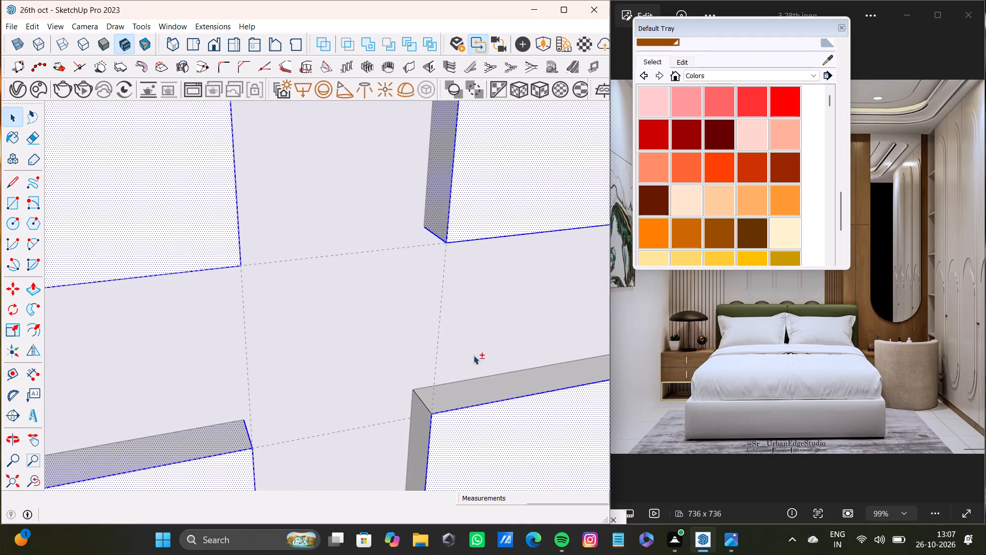
shift+double_click(474, 393)
shift+click(415, 437)
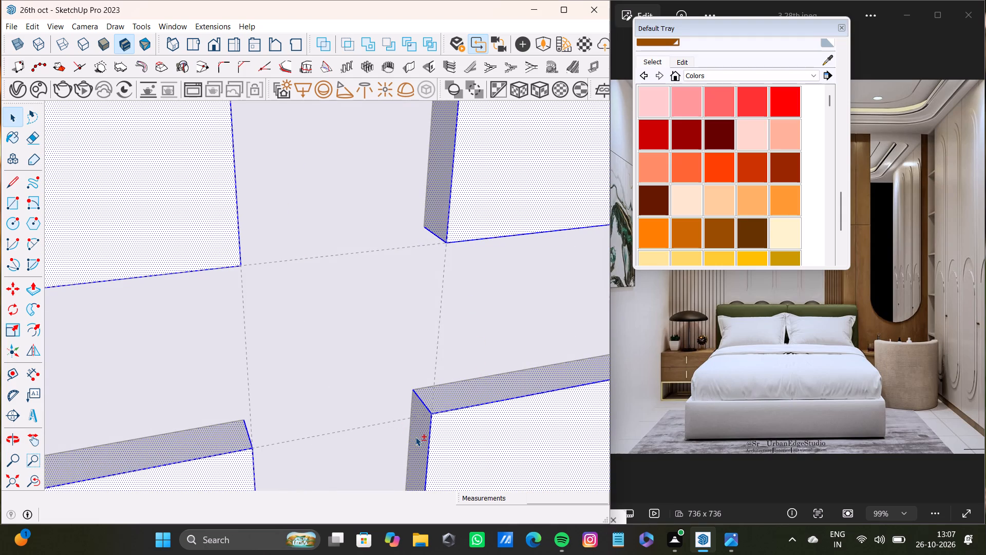
Start Sample Paint to pick an existing material for the selected wall panel faces.
shift+scroll(415, 435, down, 17)
shift+middle_drag(409, 409, 296, 221)
shift+scroll(298, 182, down, 14)
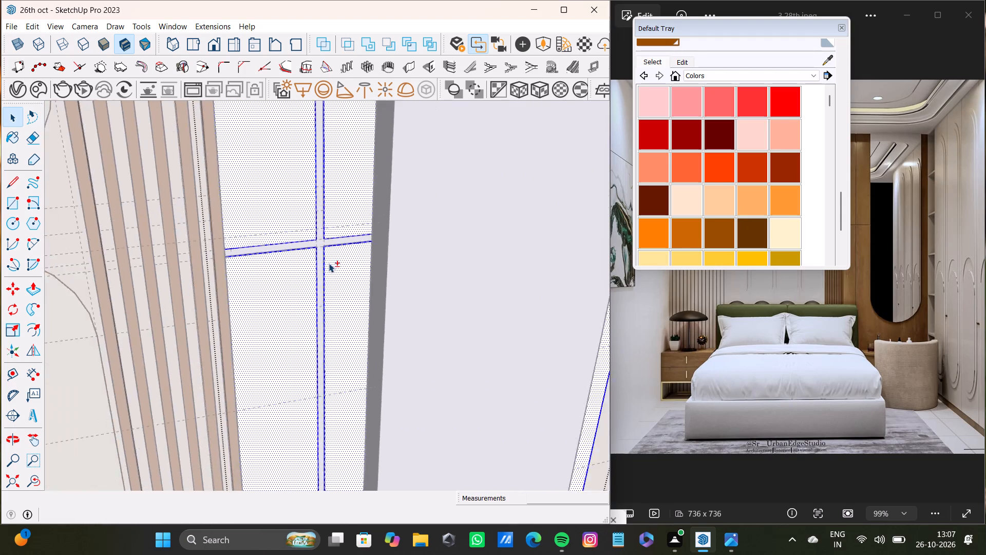
shift+scroll(329, 263, down, 18)
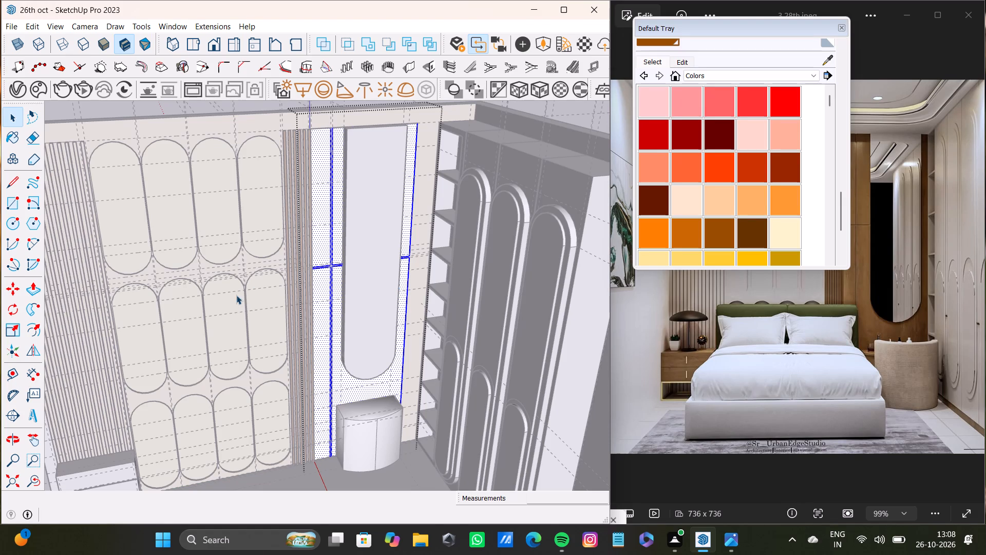
scroll(236, 295, down, 8)
scroll(284, 320, up, 3)
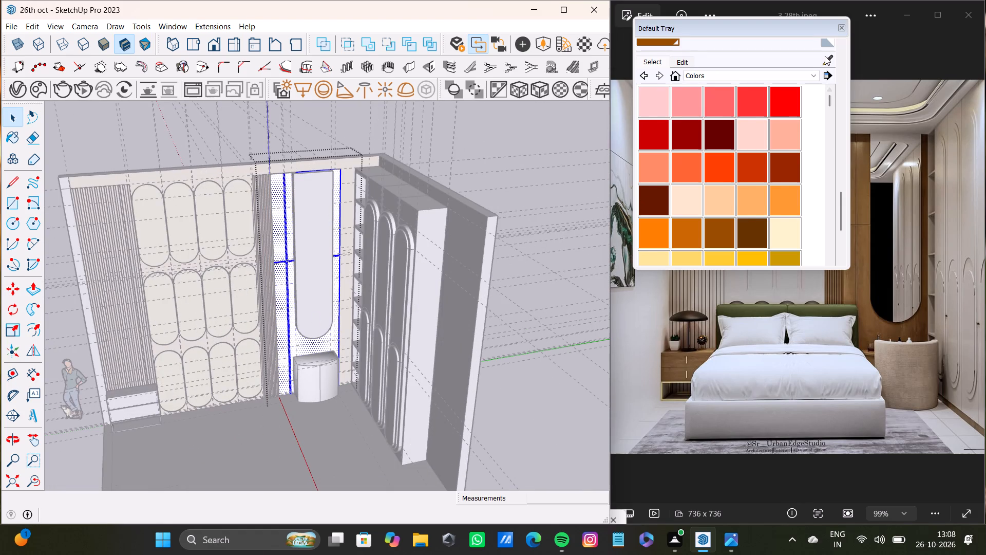
click(825, 57)
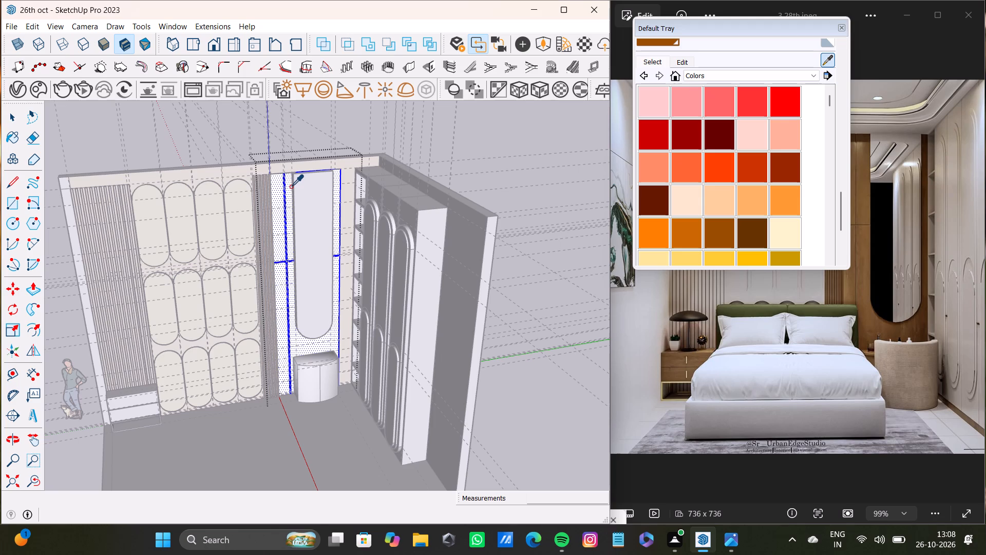
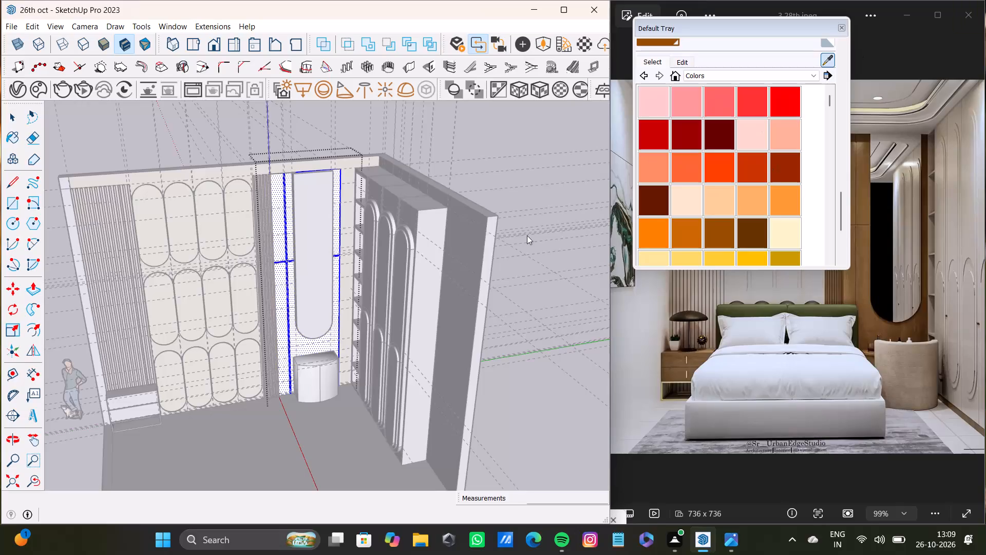
Sample the brown material from the vertical slats and paint the selected panel faces around the mirror with it.
click(824, 58)
scroll(271, 156, up, 7)
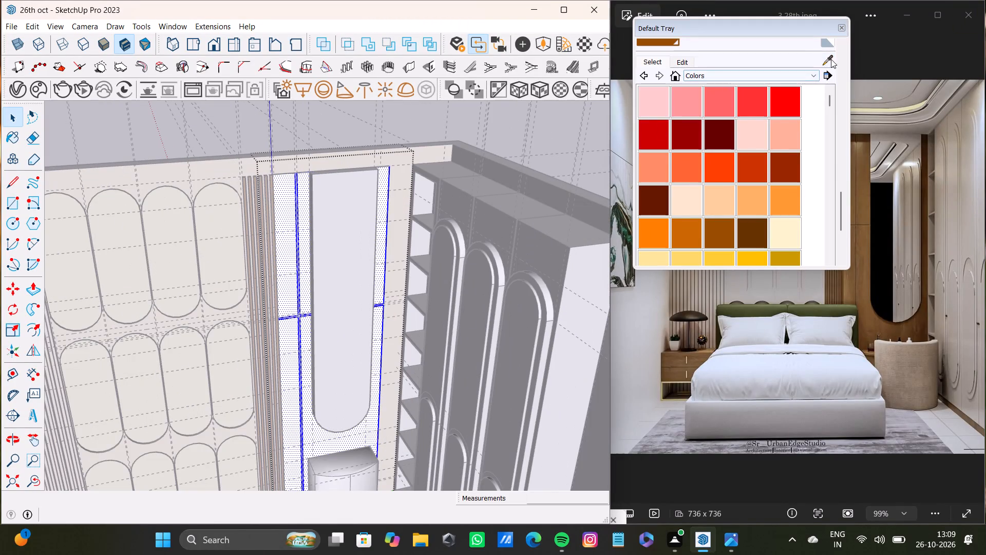
click(831, 59)
scroll(274, 179, up, 16)
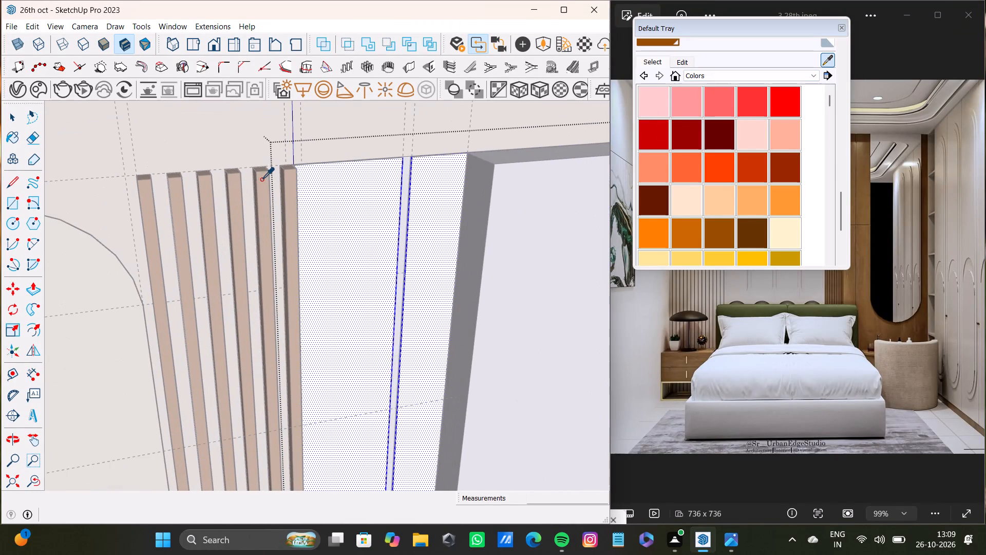
click(261, 179)
click(336, 183)
scroll(405, 202, down, 10)
scroll(400, 212, up, 5)
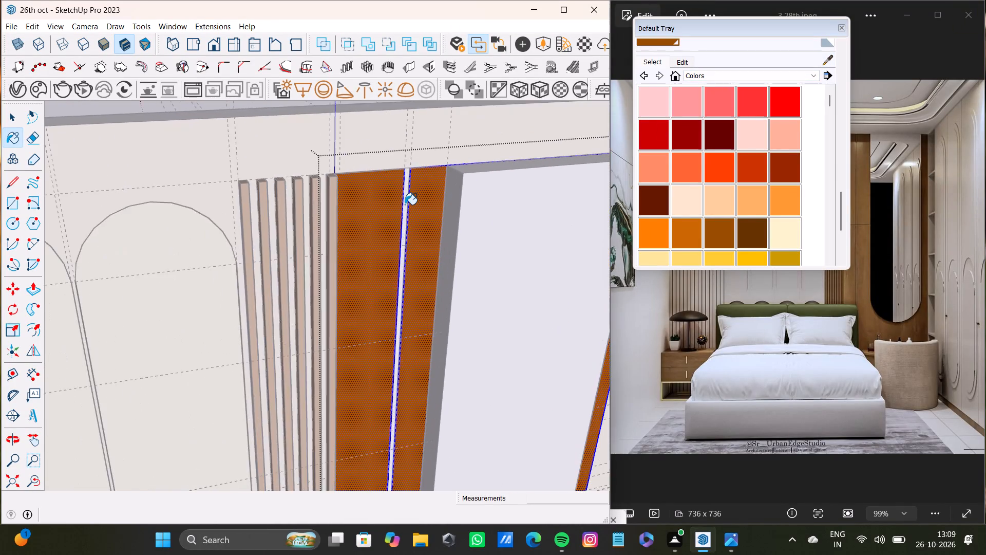
Paint the narrow white vertical groove between the upper slat-side panels with the brown sampled from the adjacent panel.
scroll(405, 205, down, 16)
middle_drag(419, 215, 321, 216)
key(space)
click(406, 146)
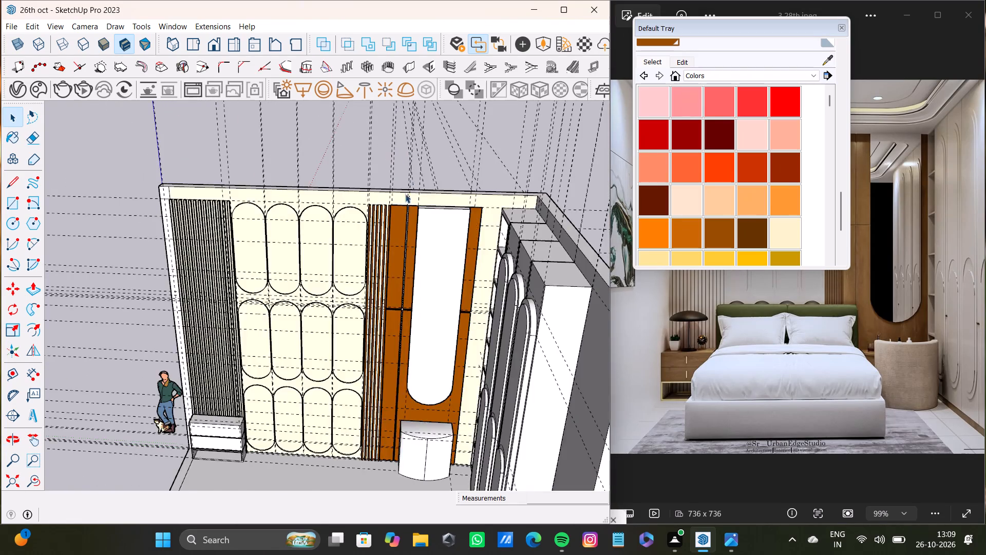
scroll(393, 224, up, 20)
scroll(393, 224, up, 7)
shift+double_click(402, 180)
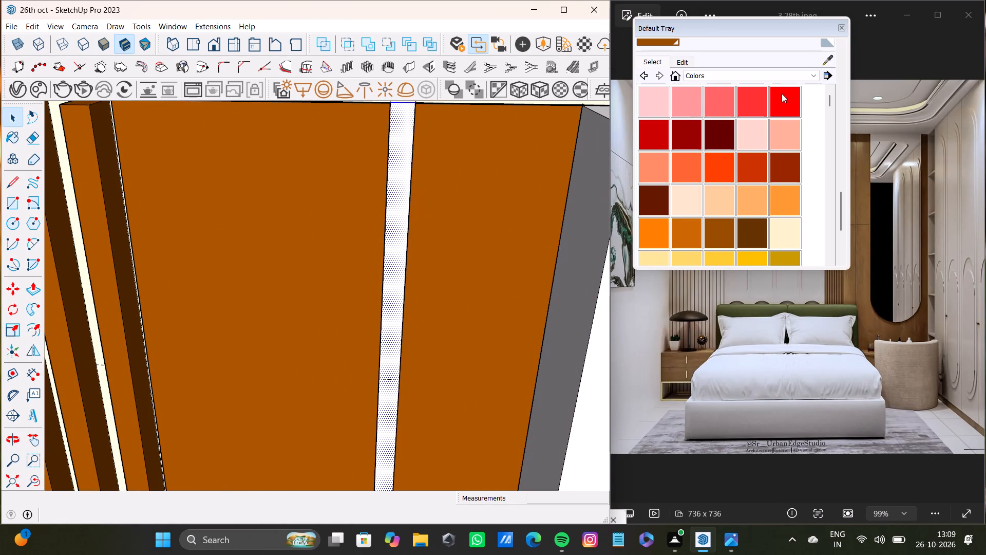
shift+click(824, 57)
shift+click(463, 177)
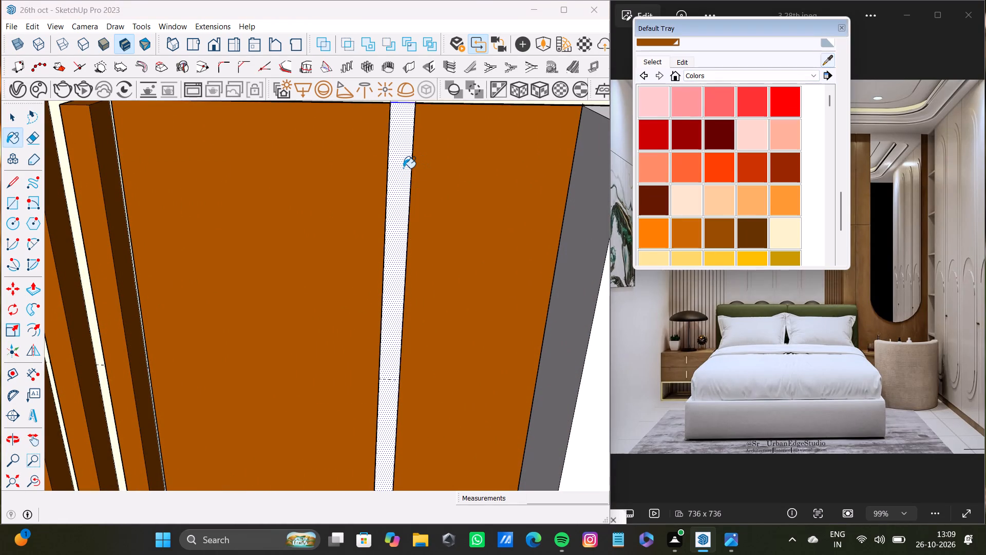
shift+click(403, 168)
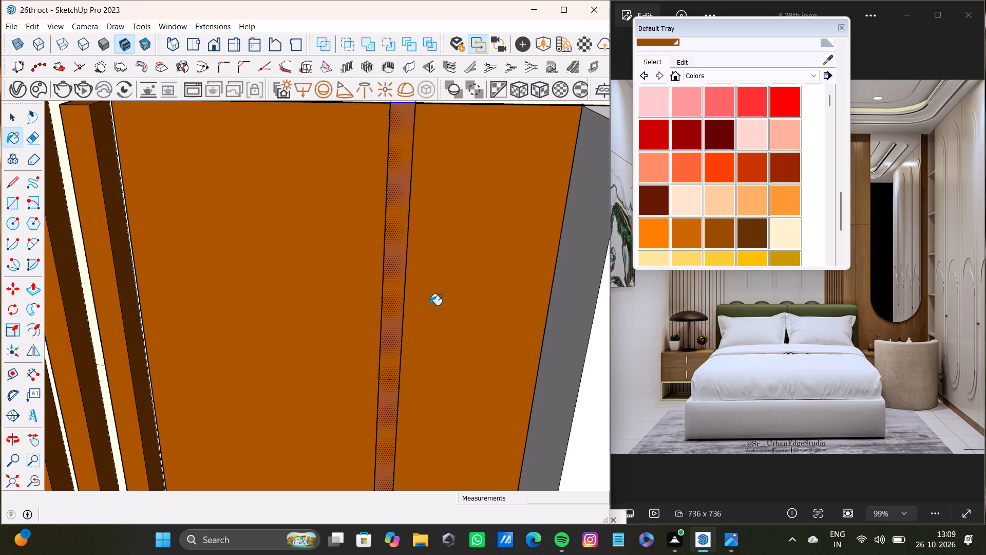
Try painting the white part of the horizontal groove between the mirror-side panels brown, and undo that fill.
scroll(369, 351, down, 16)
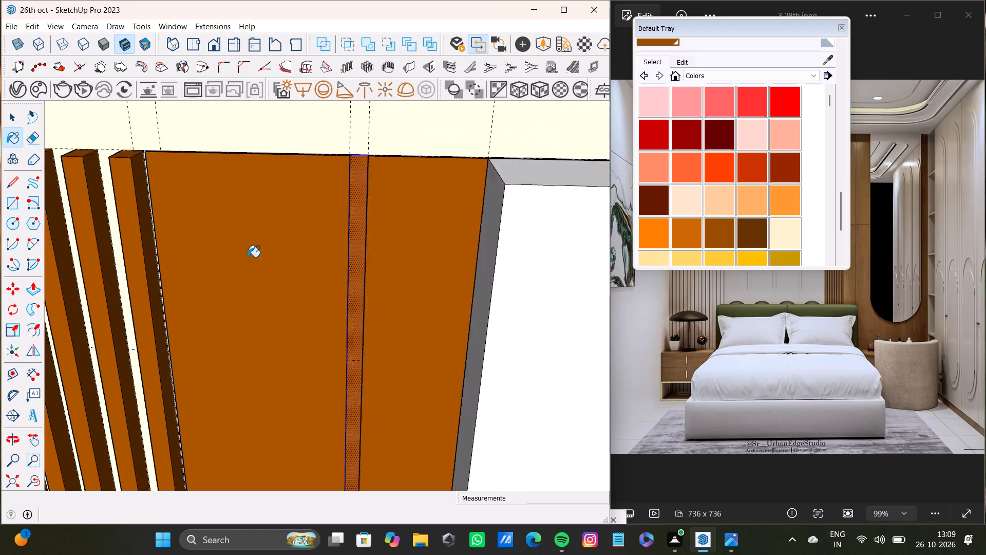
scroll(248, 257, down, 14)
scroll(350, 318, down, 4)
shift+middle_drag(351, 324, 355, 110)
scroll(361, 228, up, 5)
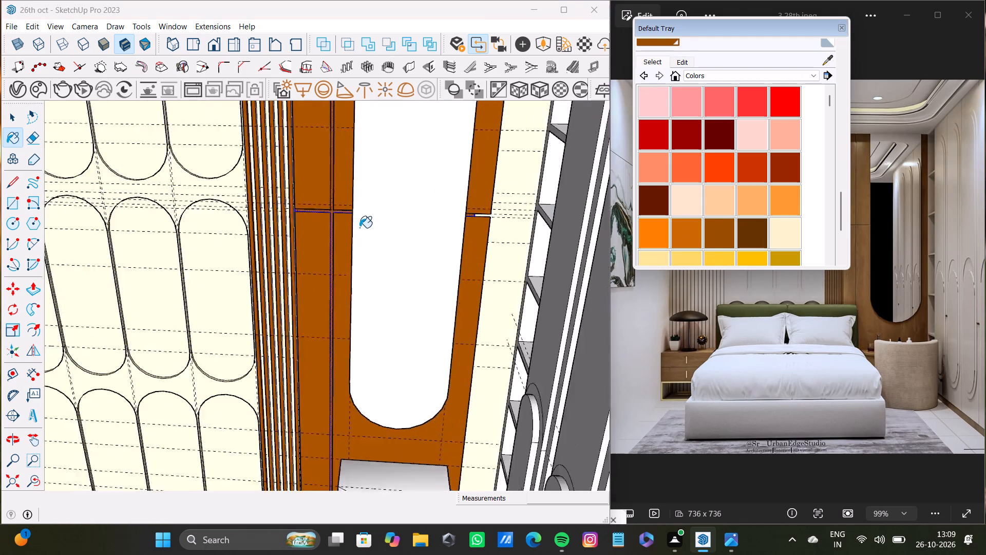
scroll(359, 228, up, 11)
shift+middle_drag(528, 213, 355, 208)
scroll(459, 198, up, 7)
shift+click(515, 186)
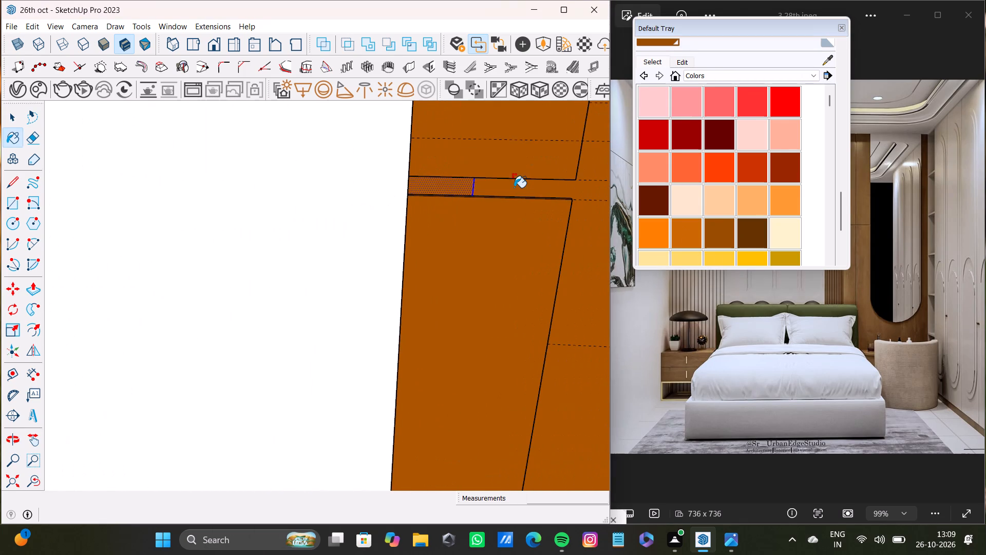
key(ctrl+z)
Move the short end edge of the brown strip in the mirror-side horizontal groove out to the lower panel's outer corner.
key(space)
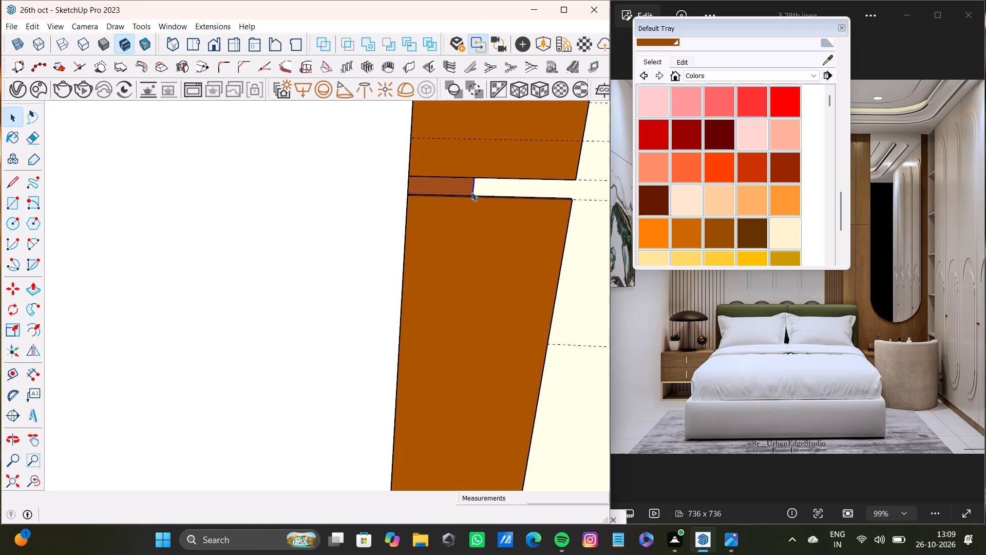
click(472, 189)
key(m)
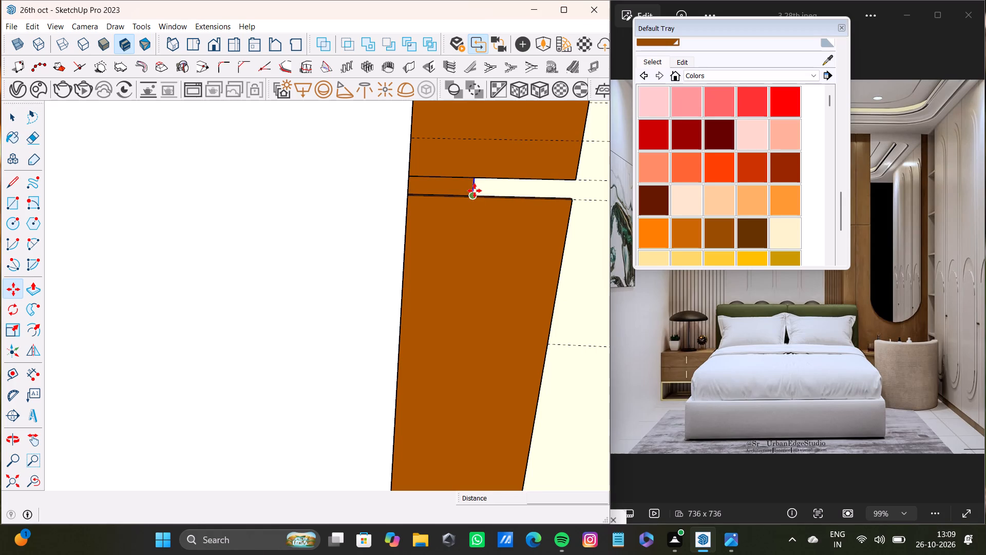
click(475, 191)
click(572, 198)
key(space)
Examine the painted brown panels, arched wall panels and wardrobe from several angles around the room.
scroll(447, 198, down, 9)
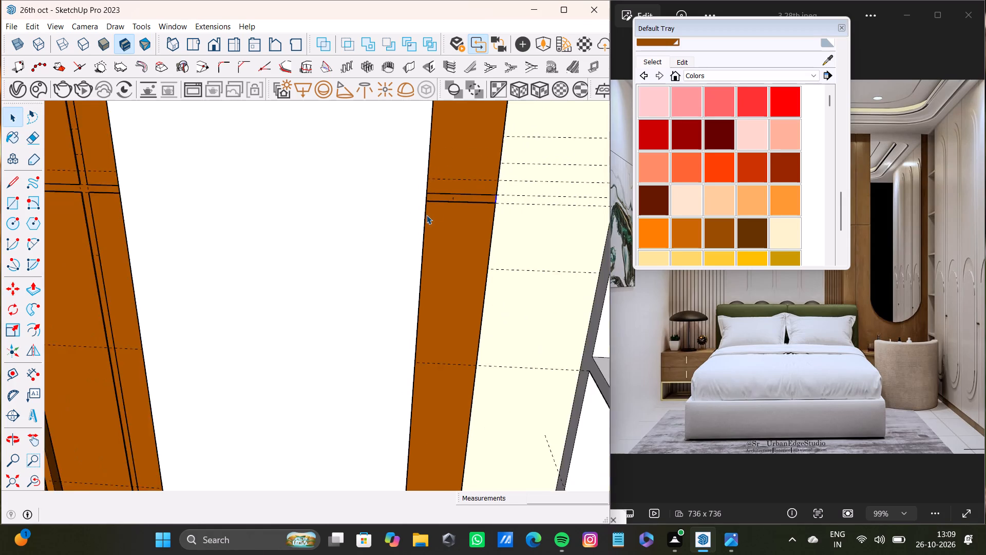
scroll(426, 215, down, 15)
middle_drag(420, 216, 465, 175)
scroll(454, 187, down, 9)
key(space)
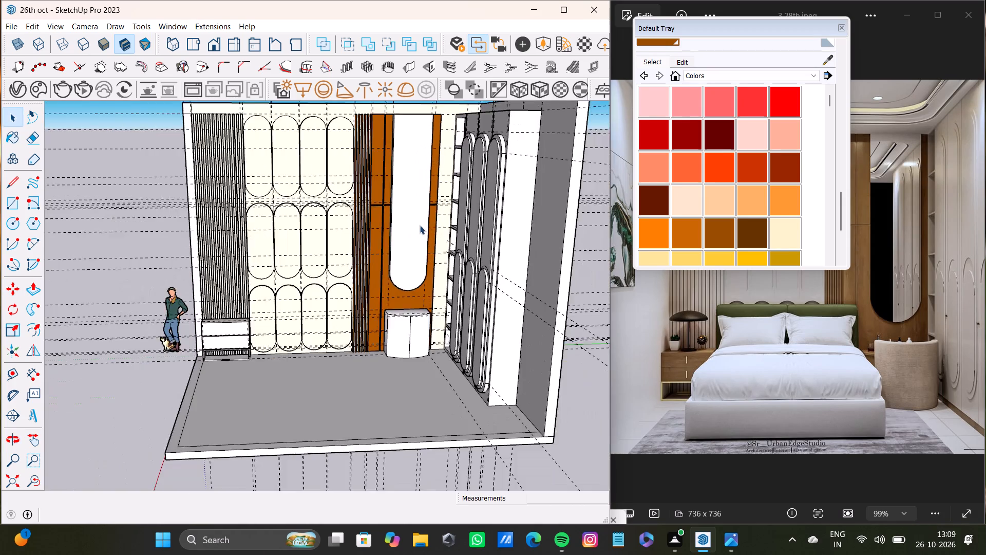
middle_drag(420, 225, 632, 213)
scroll(432, 218, up, 8)
scroll(346, 245, down, 9)
shift+middle_drag(346, 245, 291, 251)
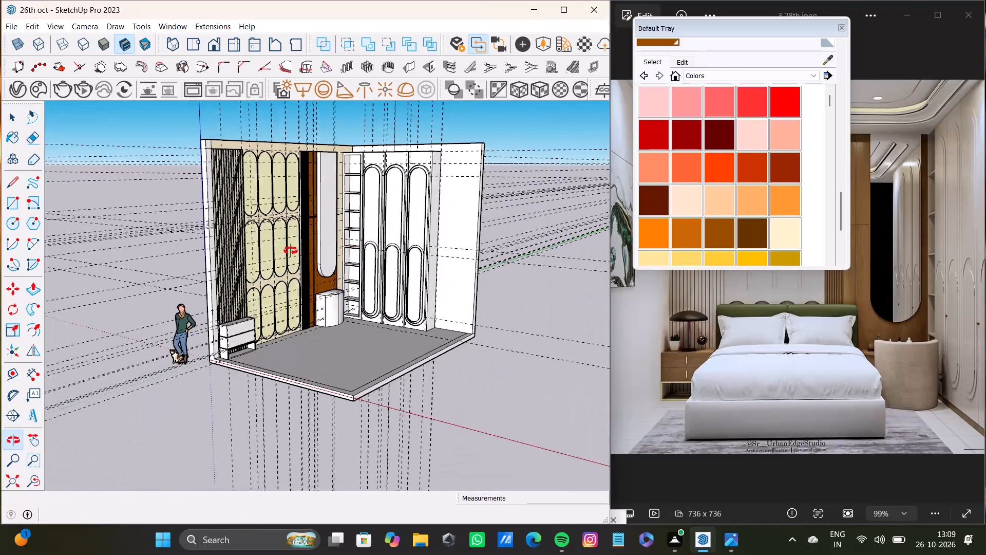
shift+middle_drag(291, 251, 185, 251)
scroll(378, 210, up, 12)
scroll(362, 213, down, 12)
middle_drag(347, 231, 422, 243)
scroll(252, 323, up, 13)
scroll(163, 350, down, 8)
middle_drag(173, 344, 262, 340)
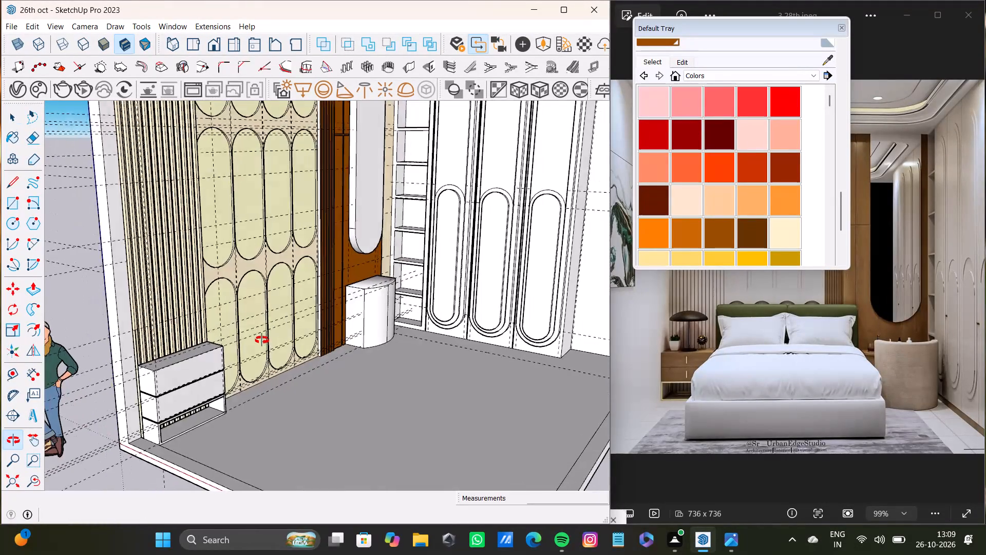
middle_drag(262, 340, 163, 345)
scroll(313, 251, down, 3)
shift+middle_drag(337, 247, 300, 319)
scroll(401, 201, up, 2)
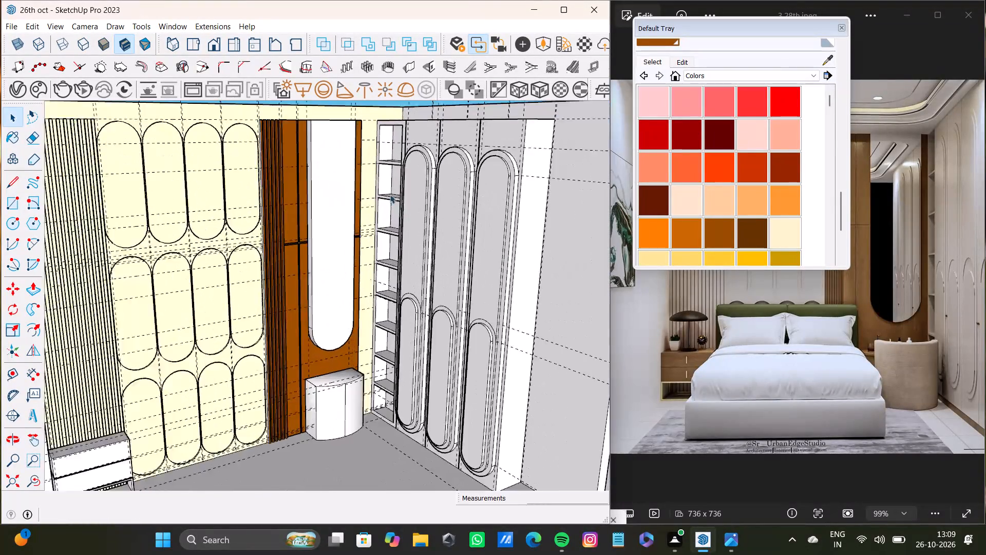
Select the mirror's front face together with its two long side faces and its top edge face.
scroll(390, 194, up, 8)
shift+middle_drag(336, 225, 334, 361)
shift+scroll(267, 267, up, 7)
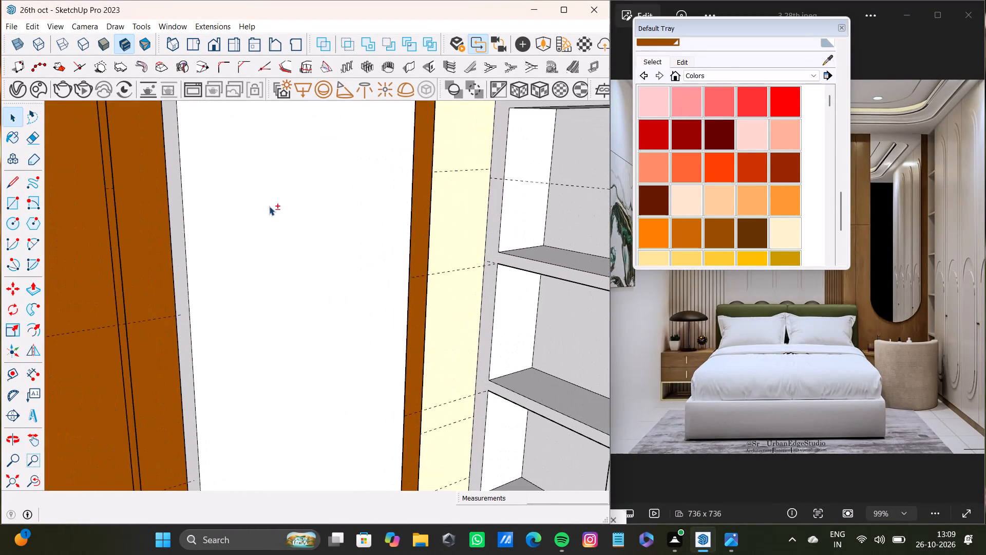
shift+double_click(279, 191)
shift+double_click(181, 264)
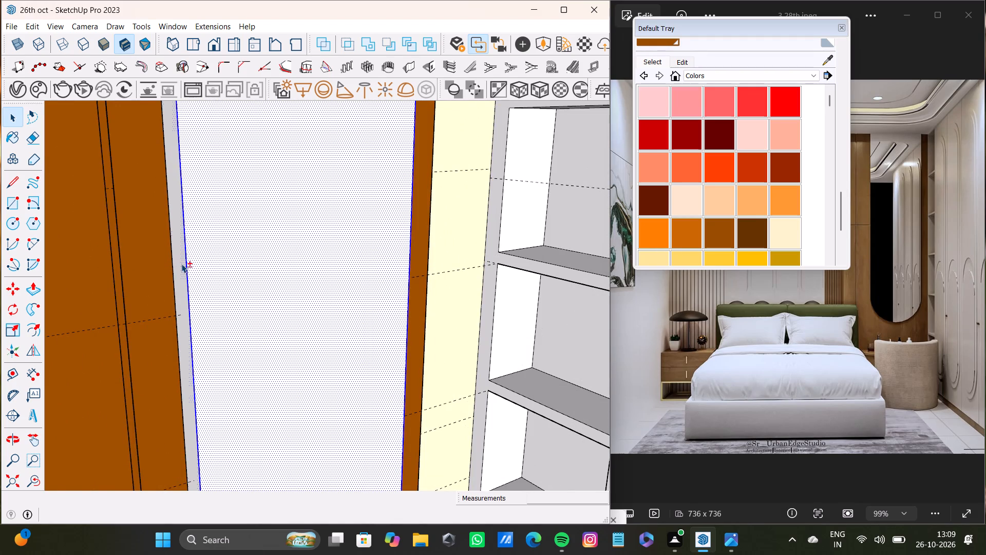
shift+scroll(183, 266, down, 13)
middle_drag(299, 295, 147, 314)
scroll(295, 193, up, 12)
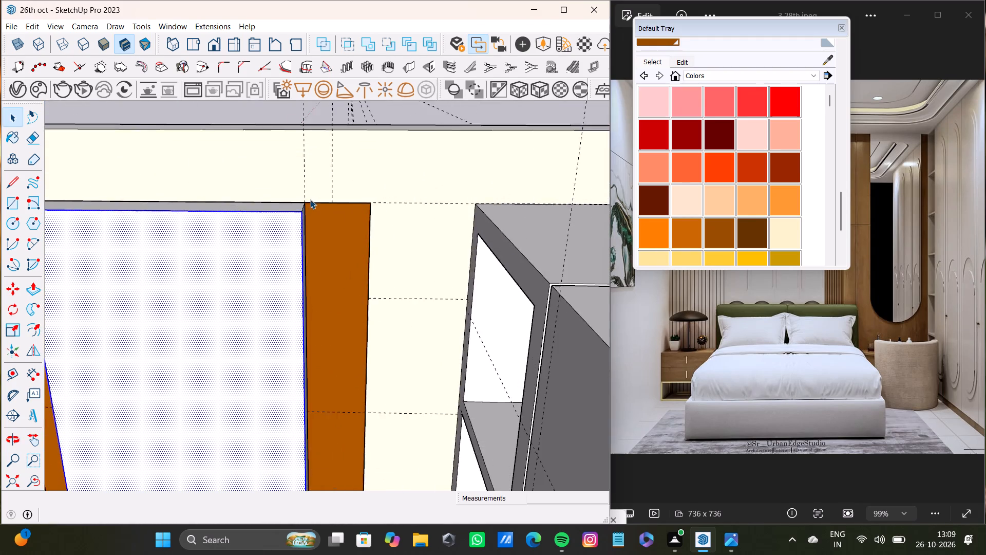
middle_drag(309, 201, 283, 226)
shift+scroll(278, 224, up, 6)
shift+double_click(284, 191)
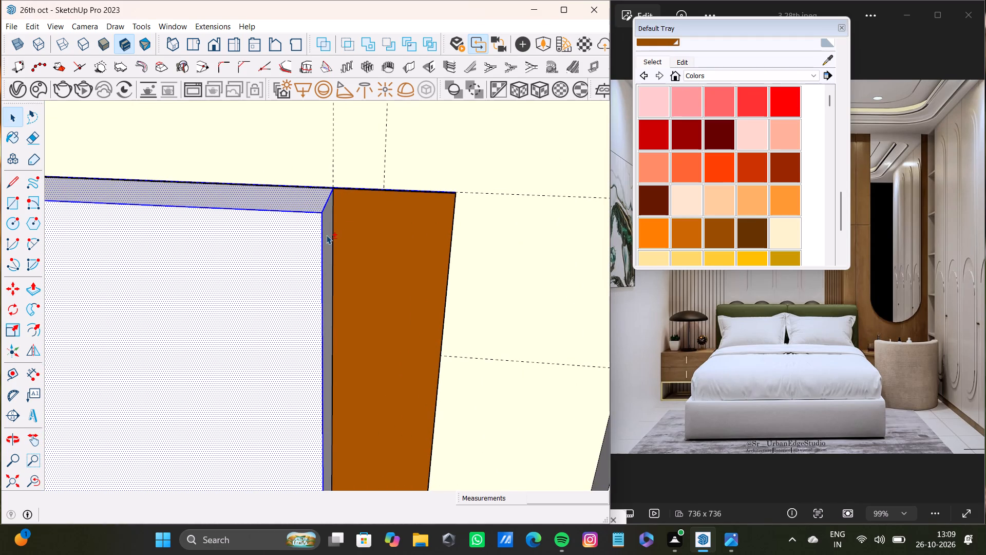
shift+double_click(326, 235)
Inspect the mirror's rounded lower end and the curved edge face around it.
shift+scroll(326, 235, down, 17)
shift+middle_drag(341, 254, 355, 82)
shift+scroll(347, 131, down, 4)
shift+middle_drag(358, 251, 413, 55)
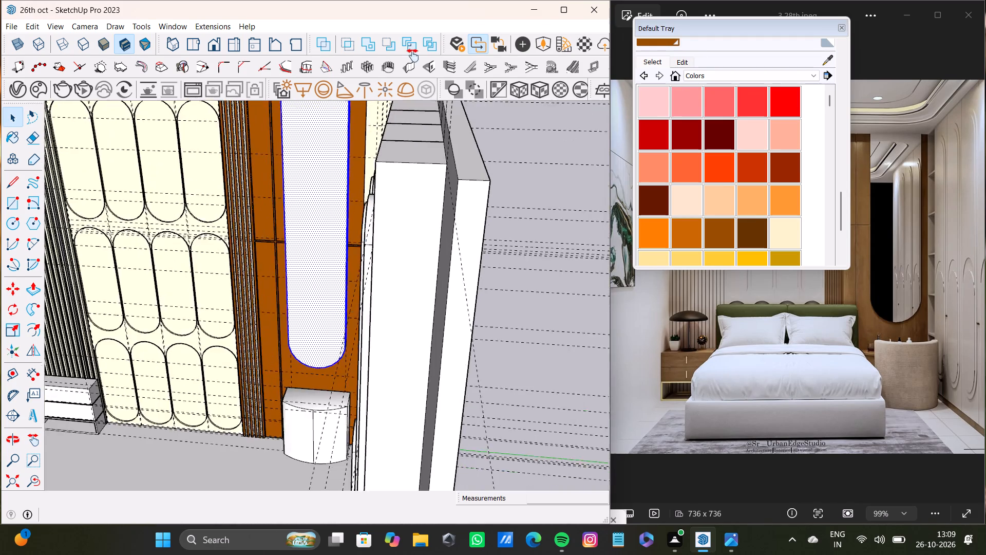
shift+middle_drag(413, 55, 416, 48)
shift+scroll(358, 144, up, 12)
middle_drag(381, 248, 352, 60)
shift+scroll(390, 195, up, 1)
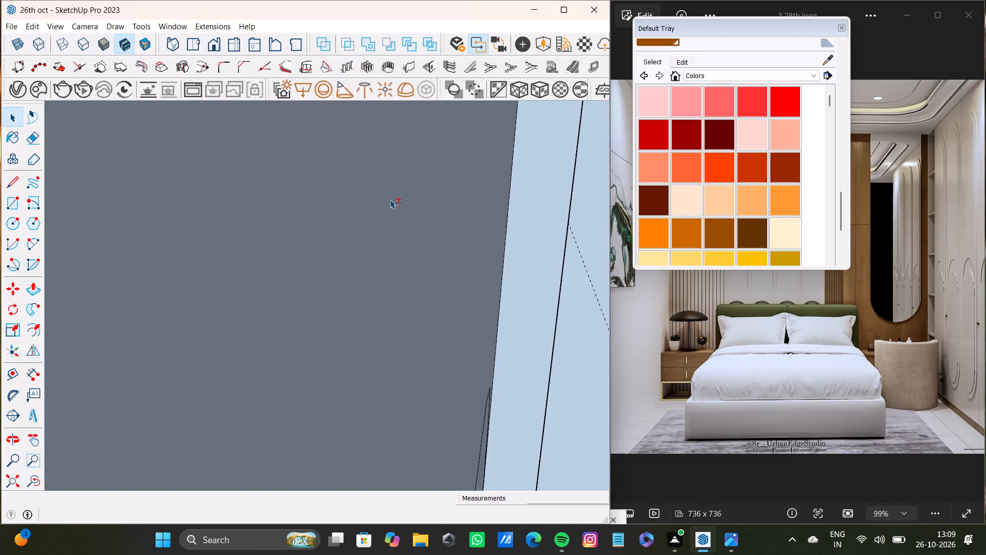
shift+scroll(390, 199, up, 4)
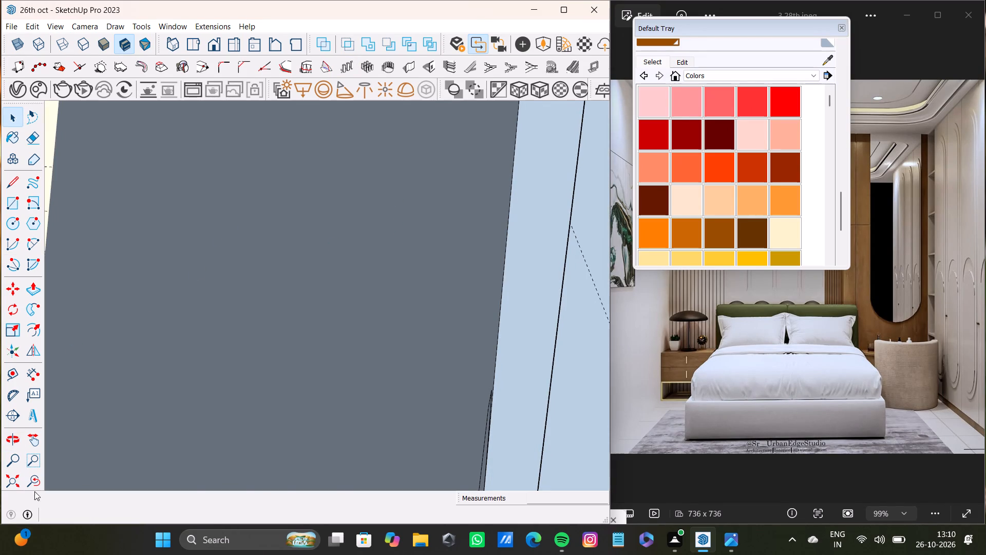
shift+click(32, 482)
shift+click(12, 480)
shift+scroll(365, 289, up, 11)
middle_drag(392, 297, 407, 298)
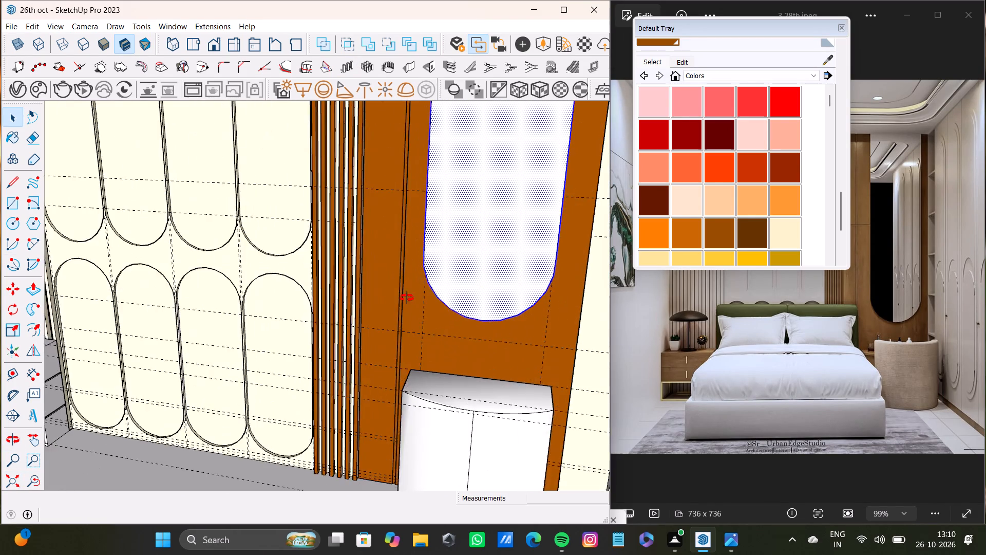
middle_drag(407, 298, 463, 302)
scroll(452, 360, down, 4)
middle_drag(452, 374, 560, 369)
scroll(500, 312, up, 12)
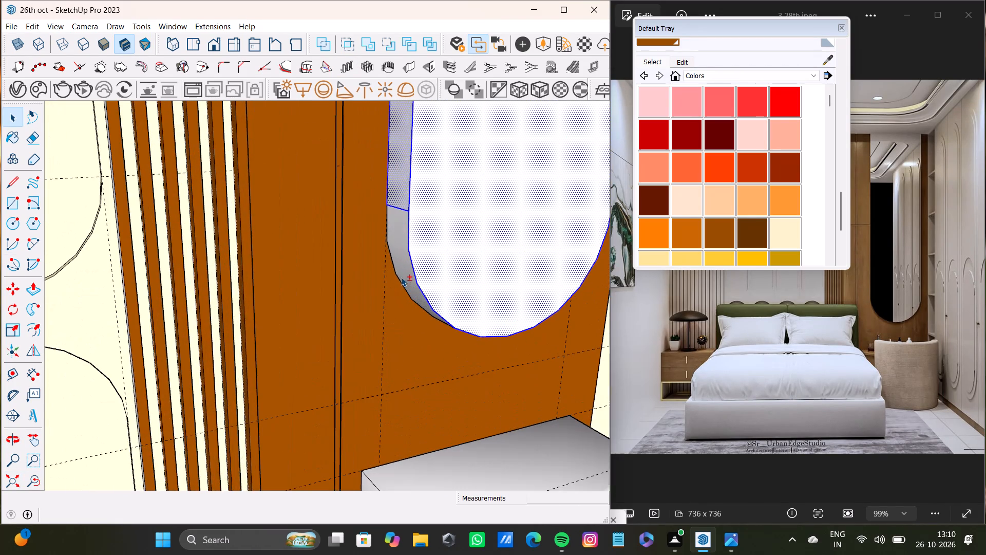
Compare the bedside drawers and the curved unit below the mirror with the furniture in the reference photo.
scroll(428, 408, down, 14)
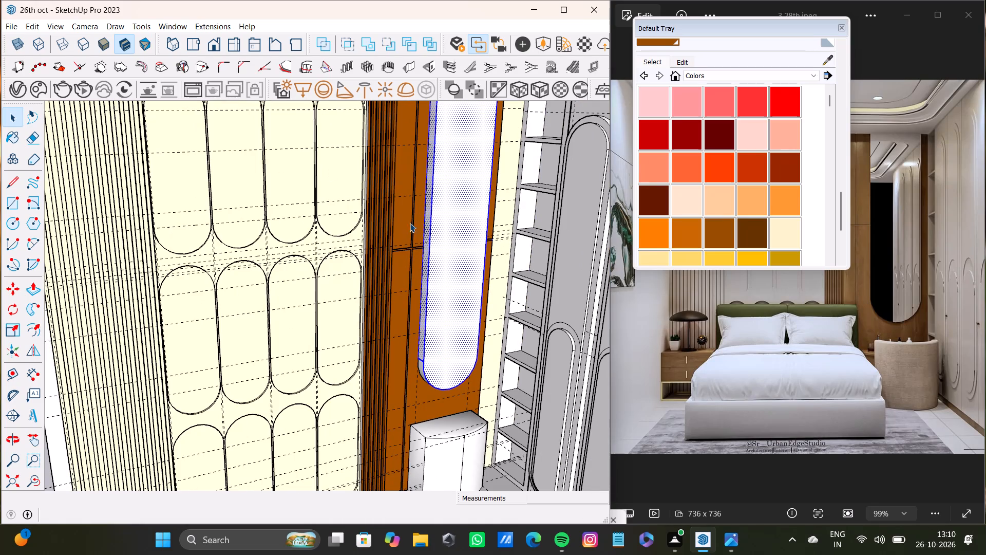
scroll(427, 235, down, 8)
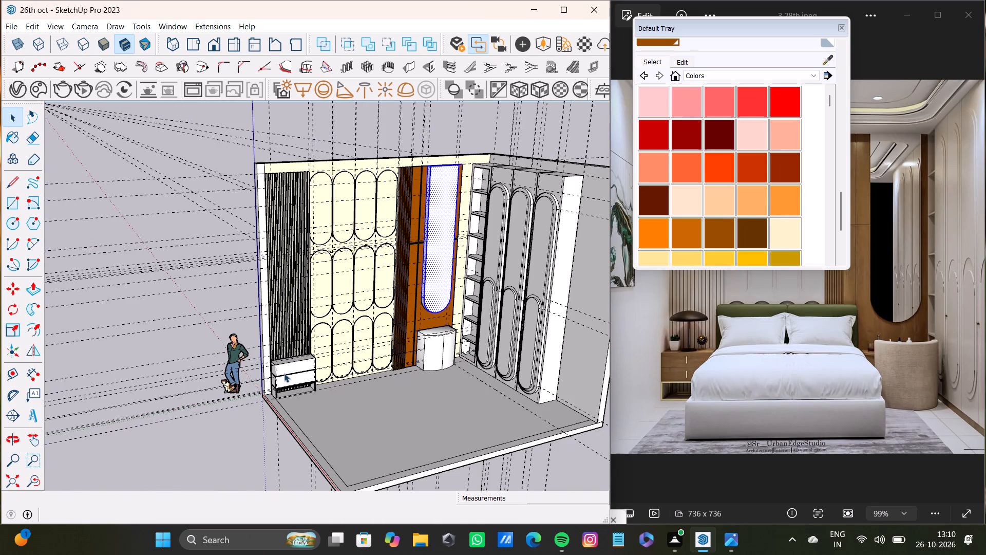
scroll(666, 362, up, 14)
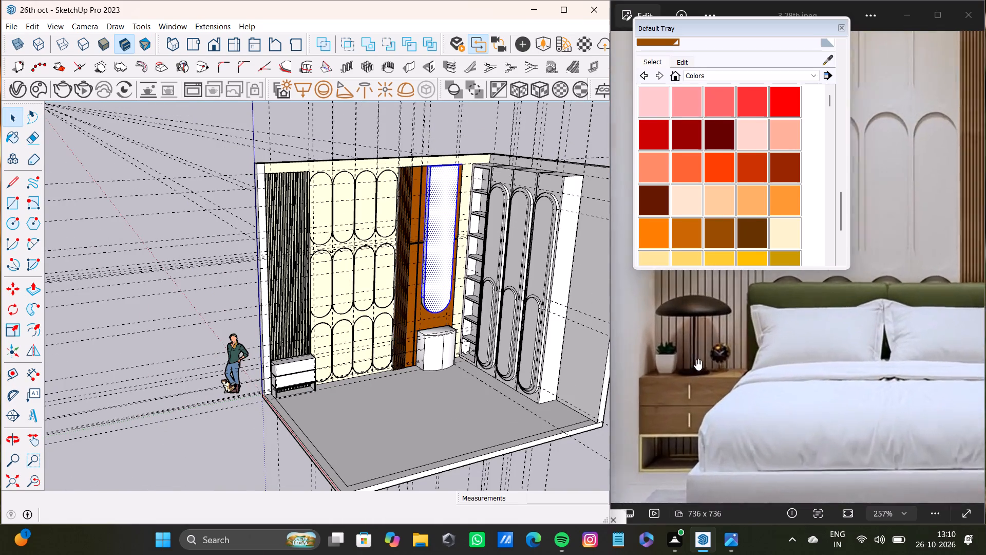
scroll(690, 399, down, 13)
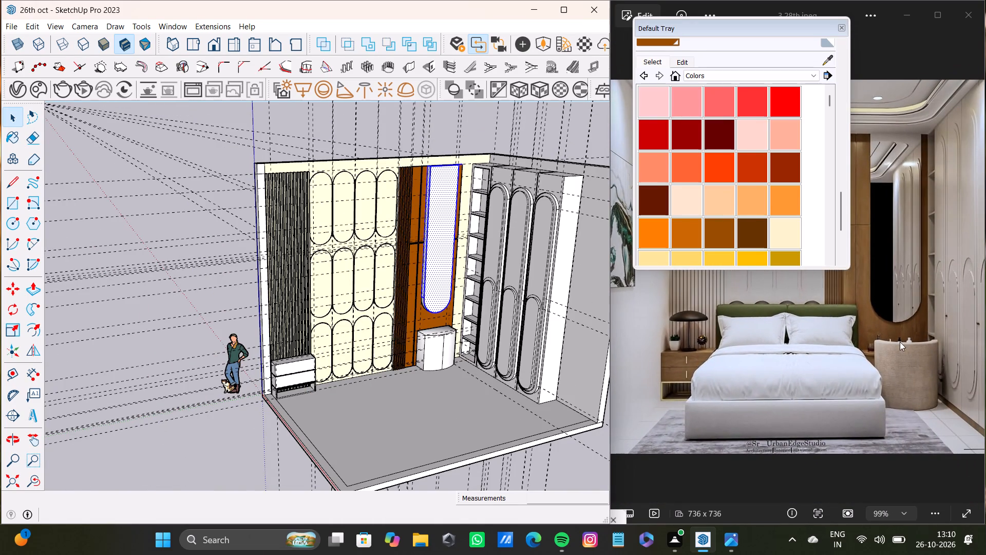
scroll(674, 373, up, 7)
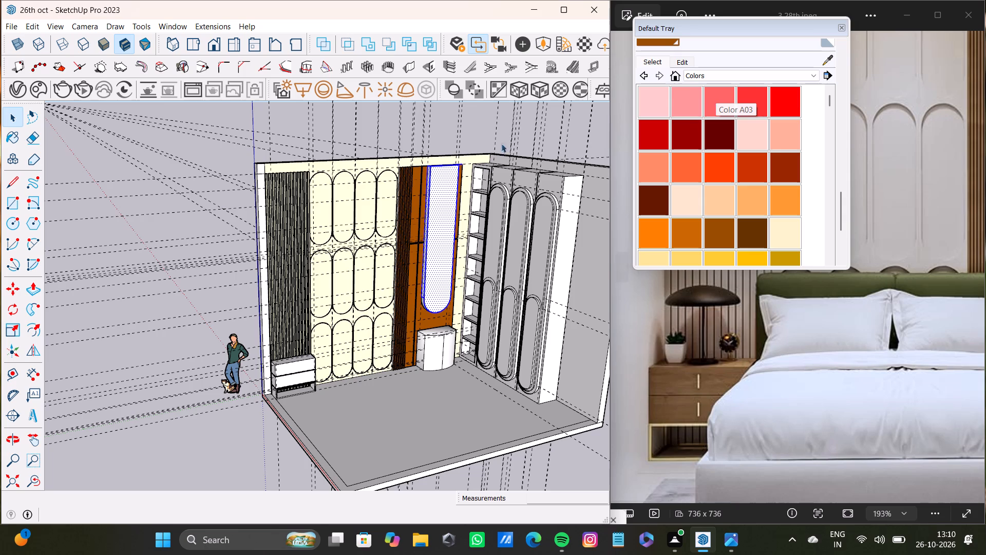
scroll(457, 358, up, 20)
scroll(457, 358, up, 8)
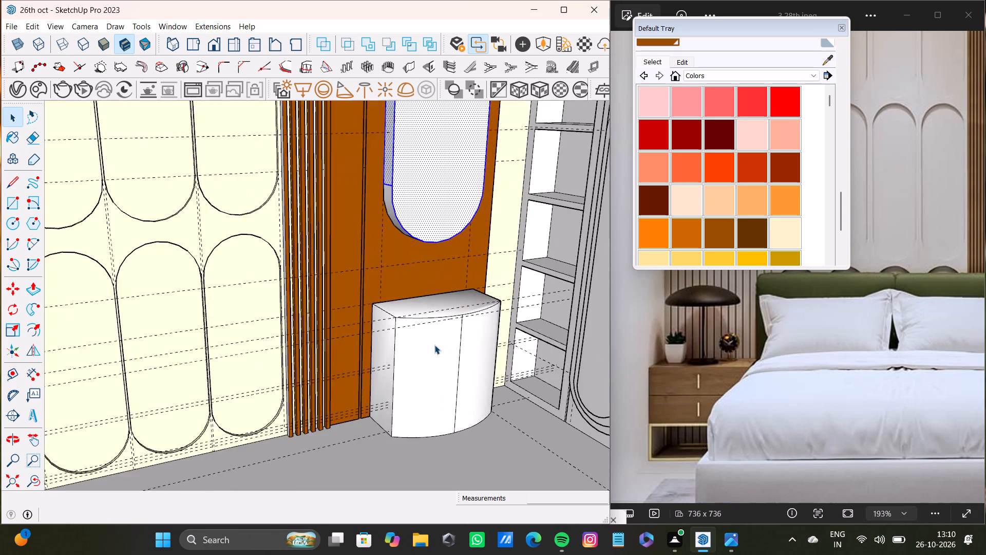
scroll(434, 345, up, 6)
scroll(434, 345, down, 2)
scroll(392, 320, up, 8)
scroll(391, 320, down, 12)
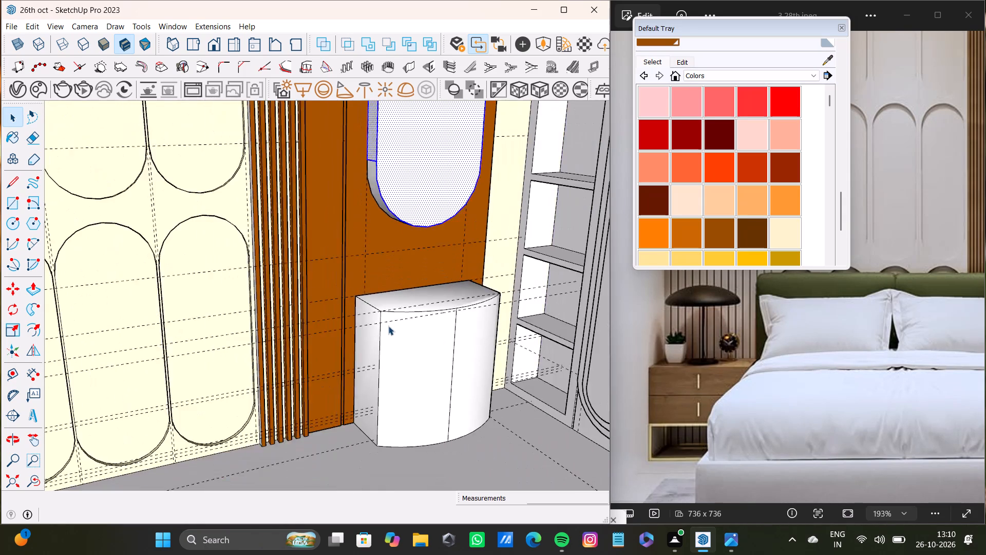
scroll(388, 326, down, 17)
scroll(388, 326, down, 4)
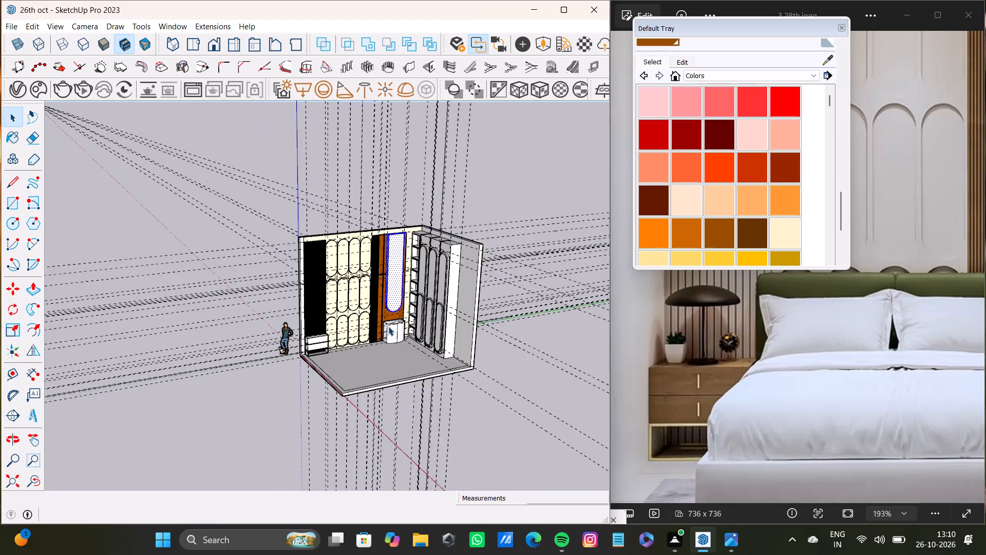
scroll(388, 326, down, 2)
scroll(373, 326, up, 8)
scroll(437, 287, up, 10)
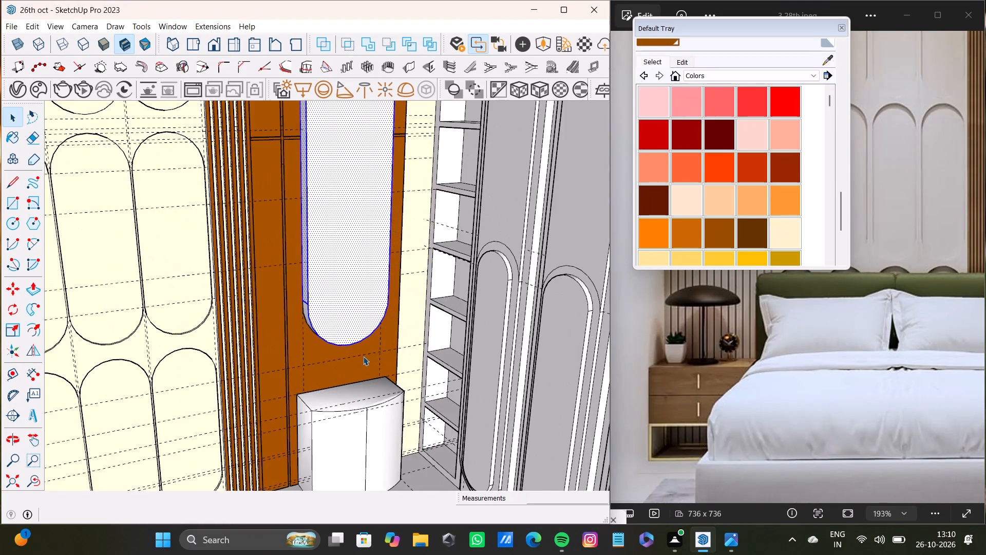
Examine the bedside drawers, arched wall panels, mirror wall and wardrobe from several angles around the room.
scroll(363, 358, down, 8)
scroll(243, 118, up, 3)
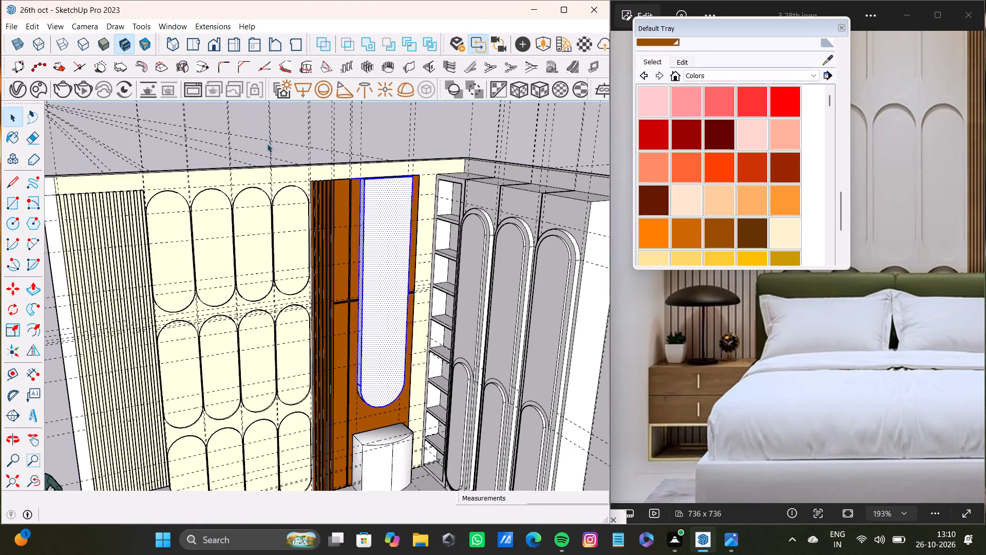
scroll(43, 363, down, 12)
scroll(129, 414, up, 9)
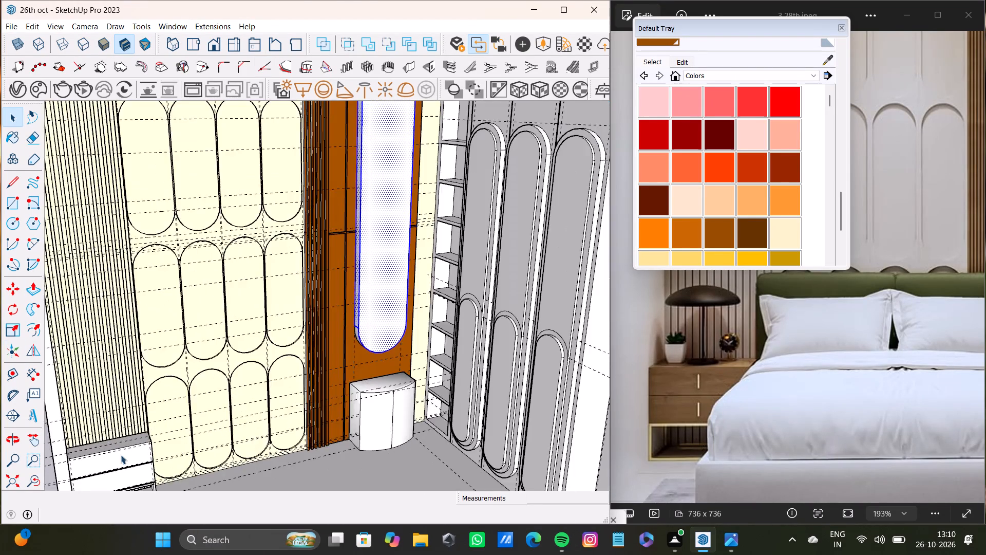
middle_drag(125, 447, 118, 312)
scroll(99, 390, down, 7)
shift+middle_drag(102, 406, 192, 346)
scroll(179, 344, up, 3)
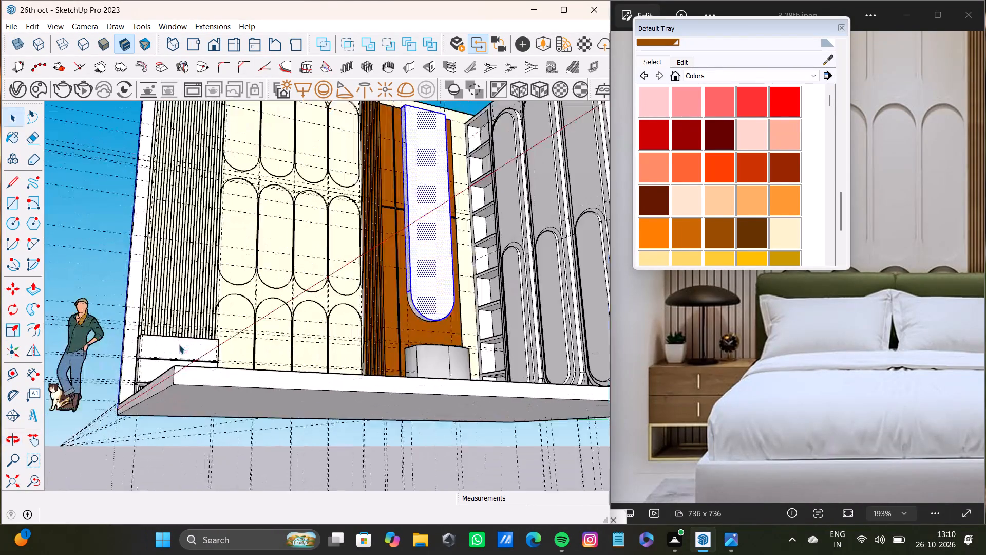
scroll(179, 344, up, 8)
middle_drag(153, 347, 170, 428)
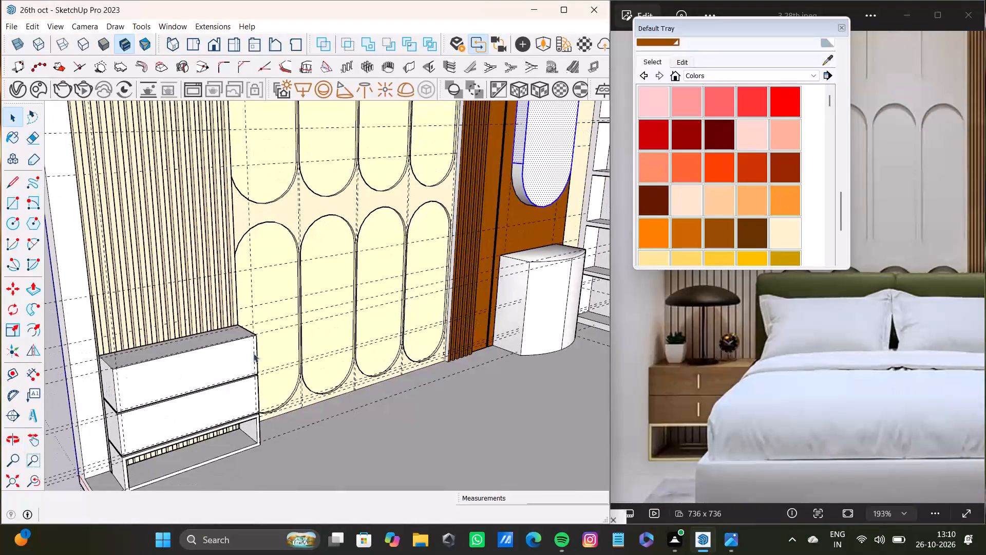
scroll(249, 355, down, 4)
middle_drag(238, 366, 128, 435)
scroll(127, 454, down, 1)
scroll(65, 228, down, 3)
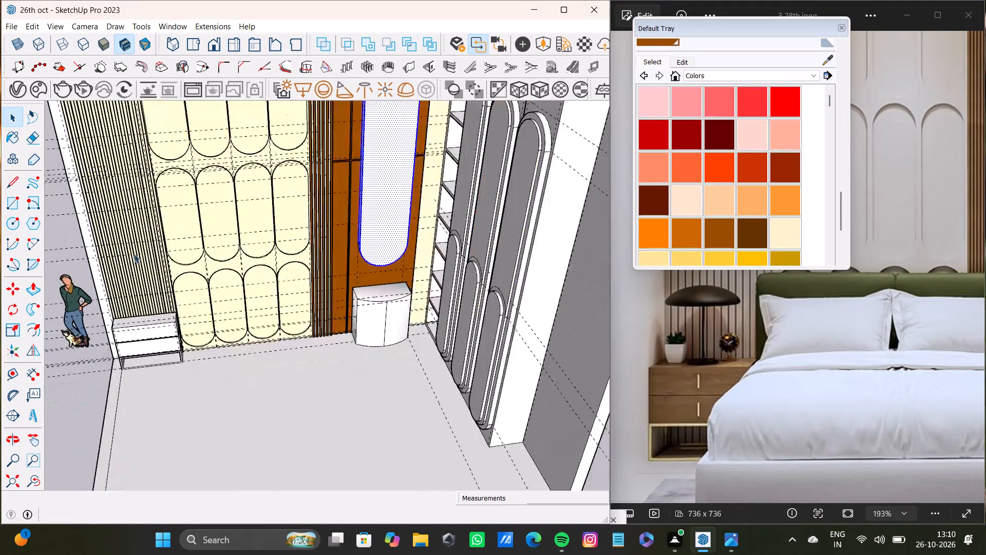
scroll(134, 254, down, 4)
shift+middle_drag(142, 329, 140, 364)
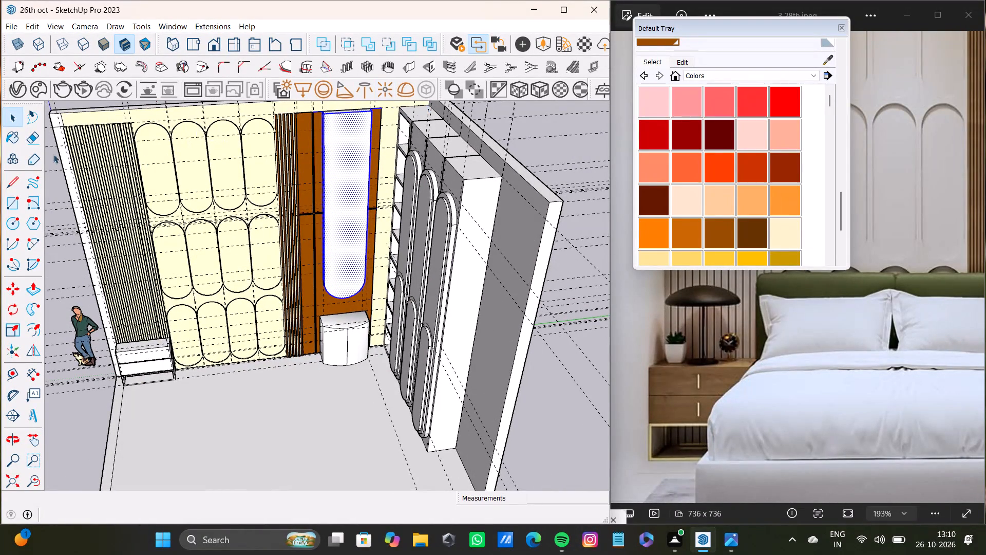
middle_drag(245, 172, 128, 300)
scroll(400, 259, down, 3)
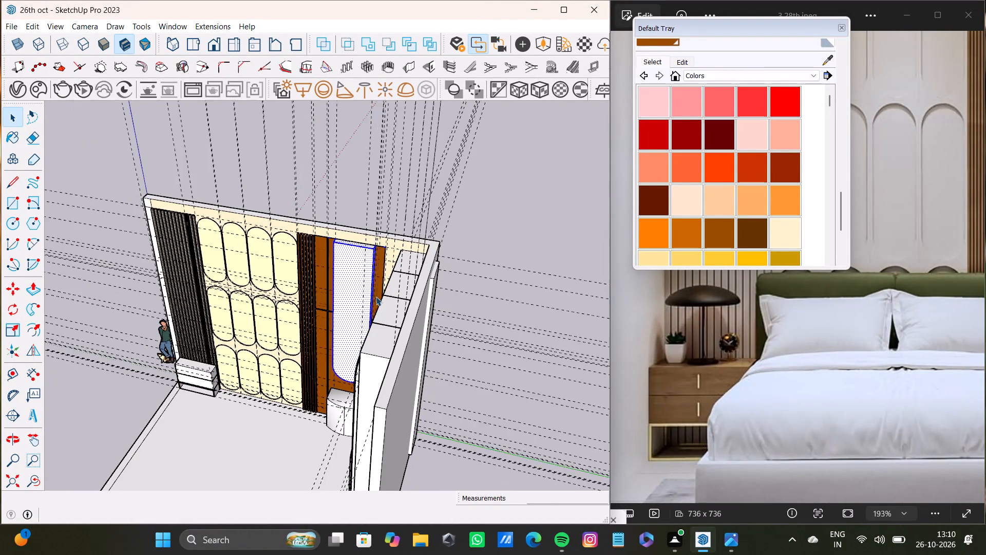
scroll(376, 297, down, 1)
middle_drag(357, 323, 477, 246)
scroll(413, 255, up, 11)
middle_drag(221, 331, 307, 290)
scroll(300, 289, up, 4)
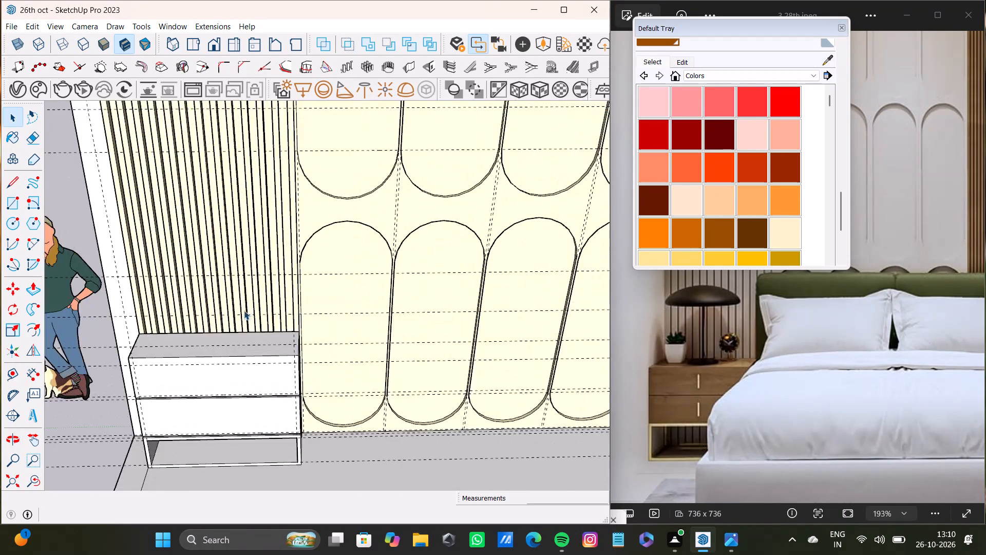
scroll(244, 310, down, 18)
shift+middle_drag(242, 279, 238, 295)
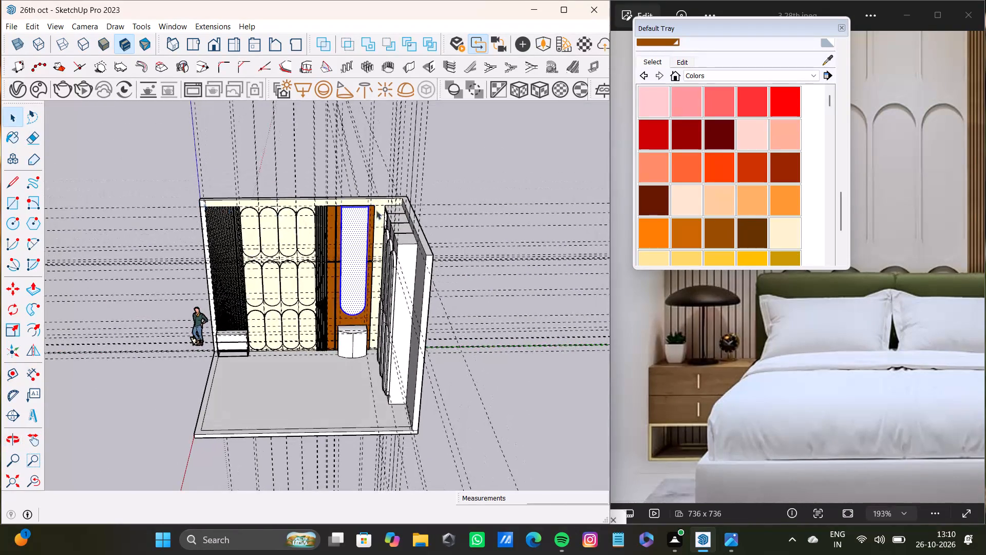
scroll(376, 258, down, 5)
middle_drag(365, 263, 347, 322)
scroll(307, 307, up, 9)
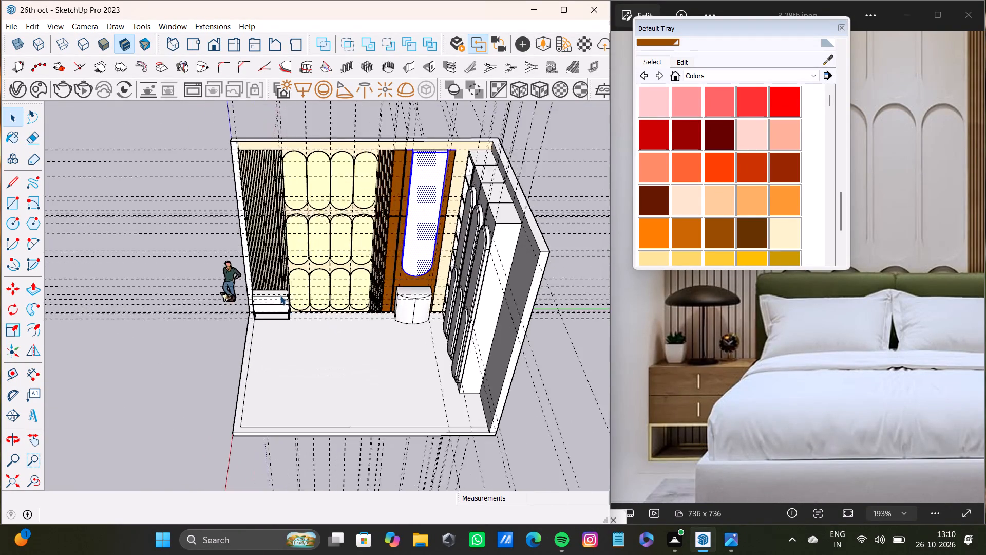
scroll(280, 295, up, 12)
scroll(311, 274, down, 8)
shift+middle_drag(311, 274, 272, 291)
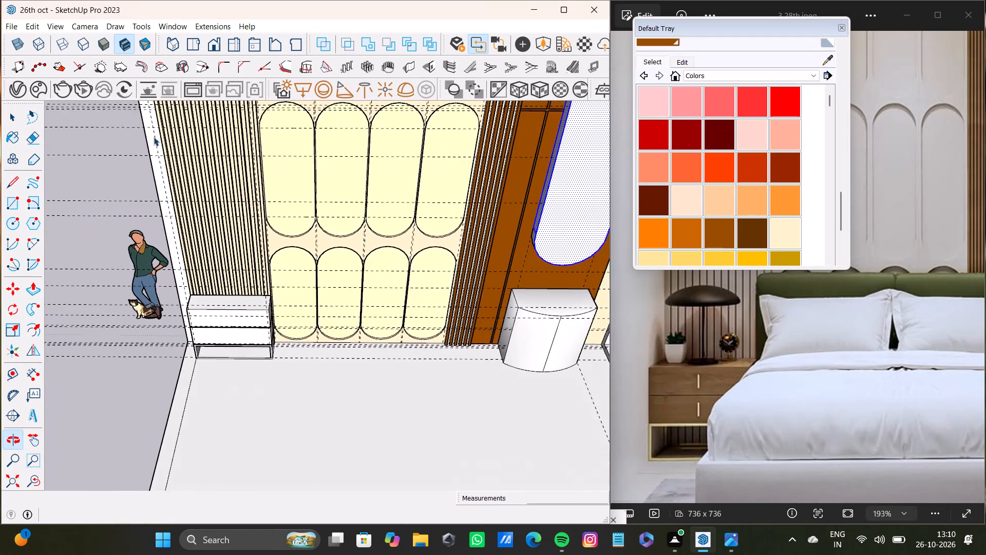
scroll(309, 301, down, 4)
shift+middle_drag(397, 301, 307, 312)
scroll(304, 311, up, 3)
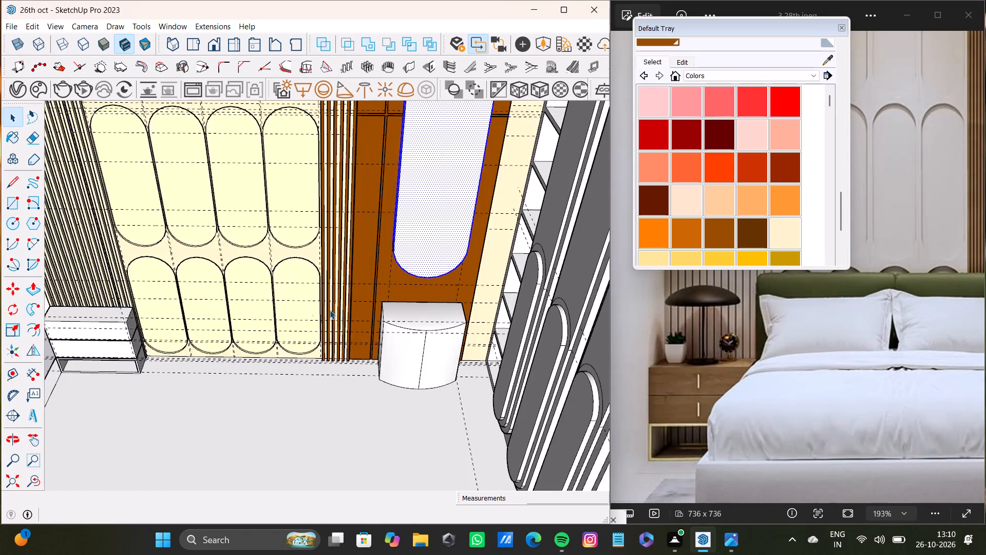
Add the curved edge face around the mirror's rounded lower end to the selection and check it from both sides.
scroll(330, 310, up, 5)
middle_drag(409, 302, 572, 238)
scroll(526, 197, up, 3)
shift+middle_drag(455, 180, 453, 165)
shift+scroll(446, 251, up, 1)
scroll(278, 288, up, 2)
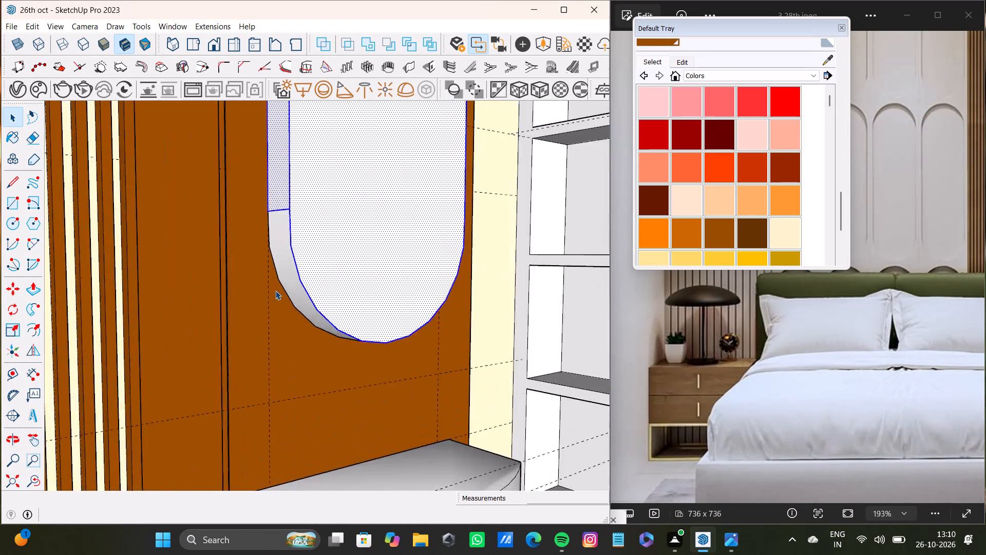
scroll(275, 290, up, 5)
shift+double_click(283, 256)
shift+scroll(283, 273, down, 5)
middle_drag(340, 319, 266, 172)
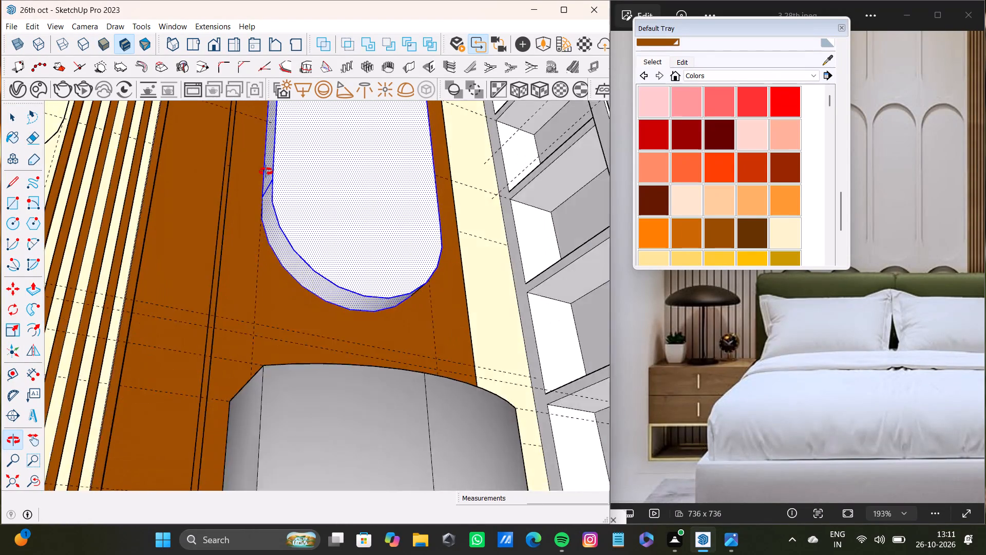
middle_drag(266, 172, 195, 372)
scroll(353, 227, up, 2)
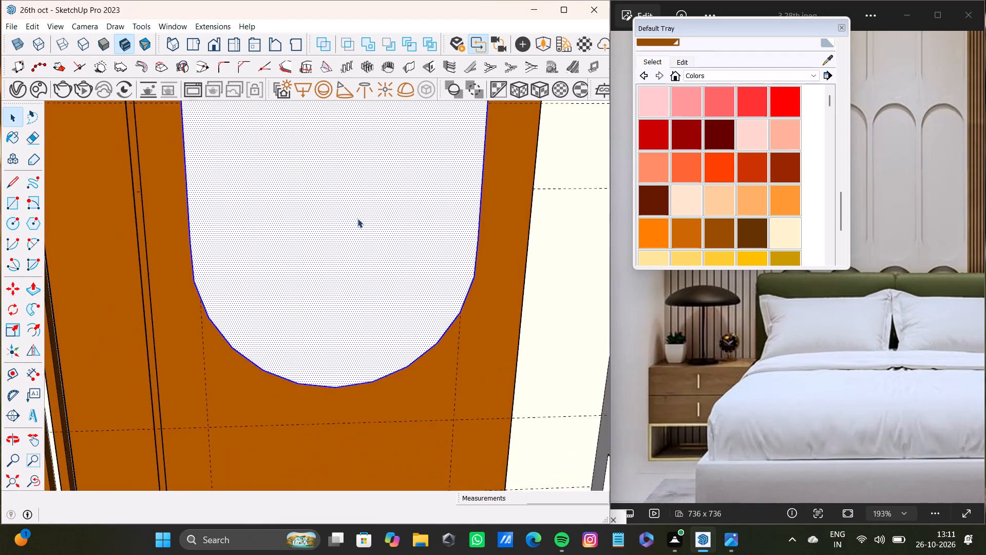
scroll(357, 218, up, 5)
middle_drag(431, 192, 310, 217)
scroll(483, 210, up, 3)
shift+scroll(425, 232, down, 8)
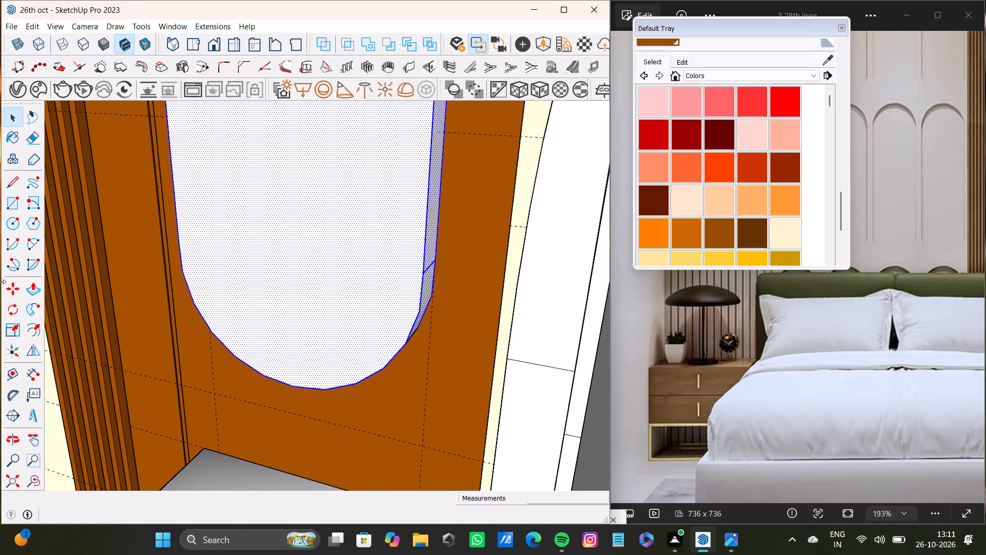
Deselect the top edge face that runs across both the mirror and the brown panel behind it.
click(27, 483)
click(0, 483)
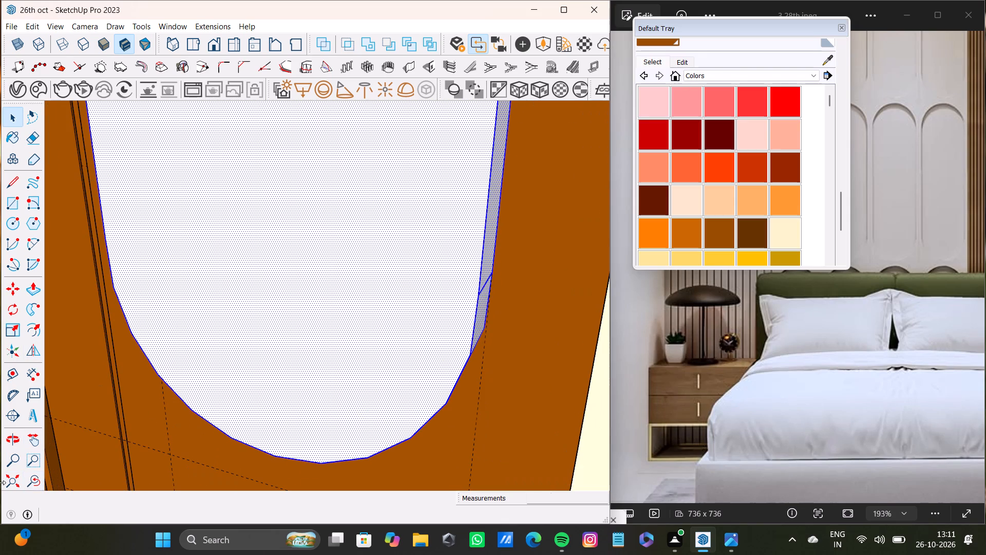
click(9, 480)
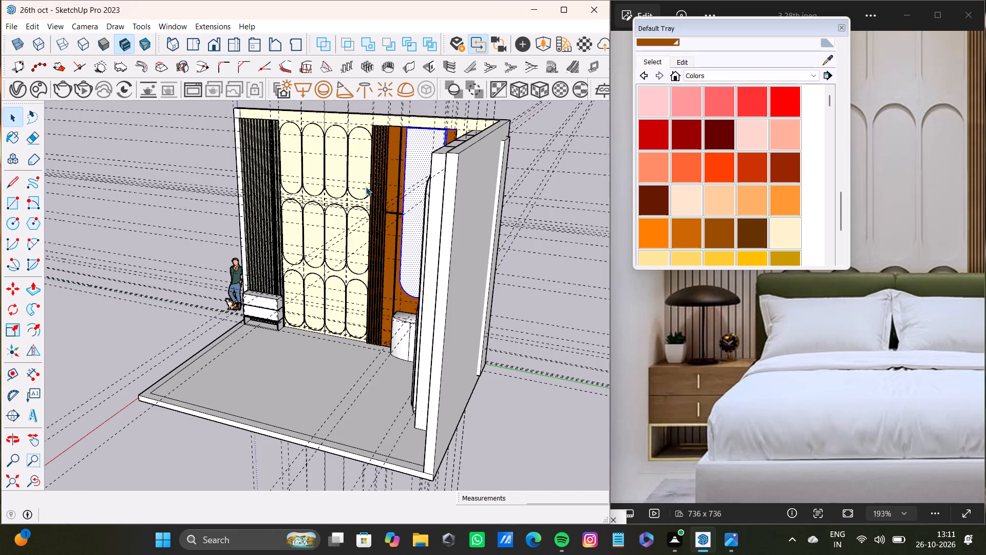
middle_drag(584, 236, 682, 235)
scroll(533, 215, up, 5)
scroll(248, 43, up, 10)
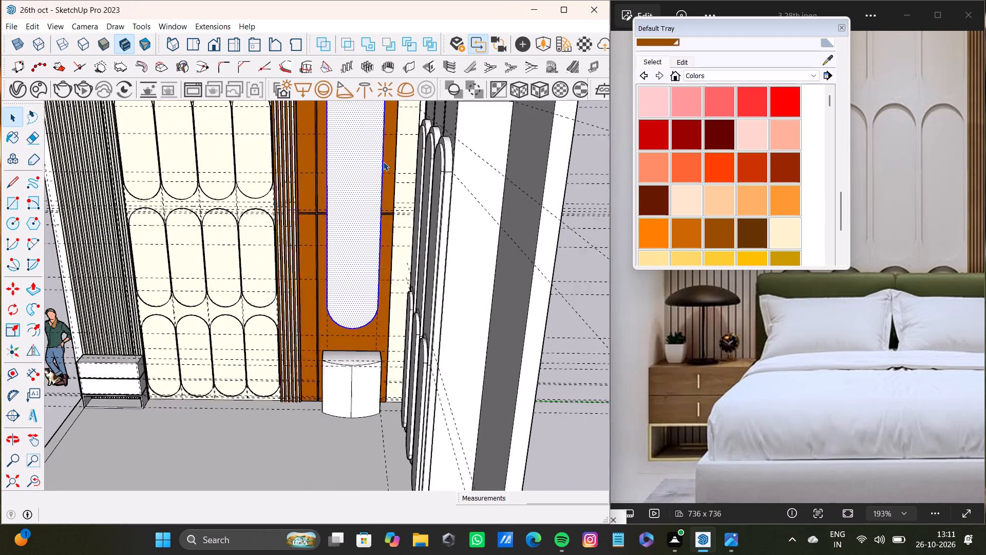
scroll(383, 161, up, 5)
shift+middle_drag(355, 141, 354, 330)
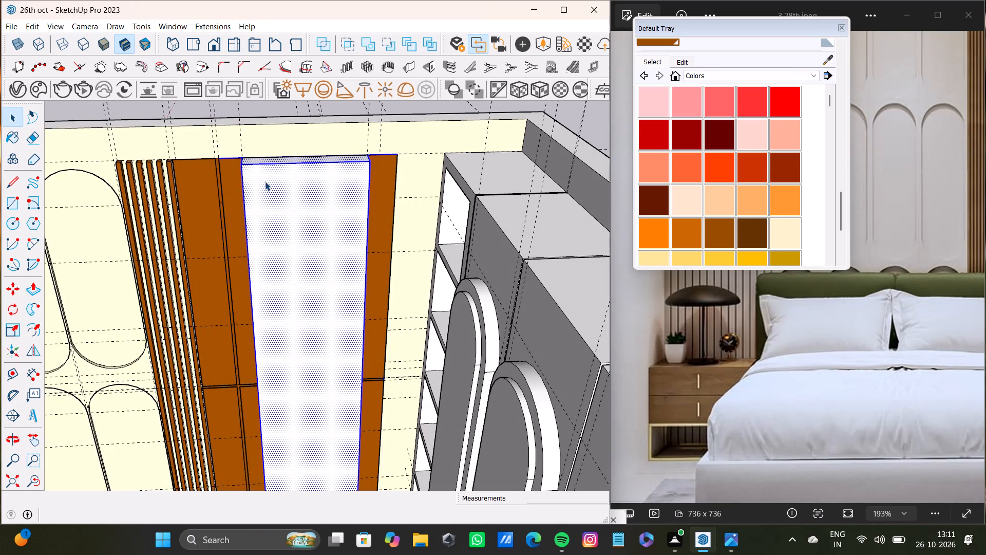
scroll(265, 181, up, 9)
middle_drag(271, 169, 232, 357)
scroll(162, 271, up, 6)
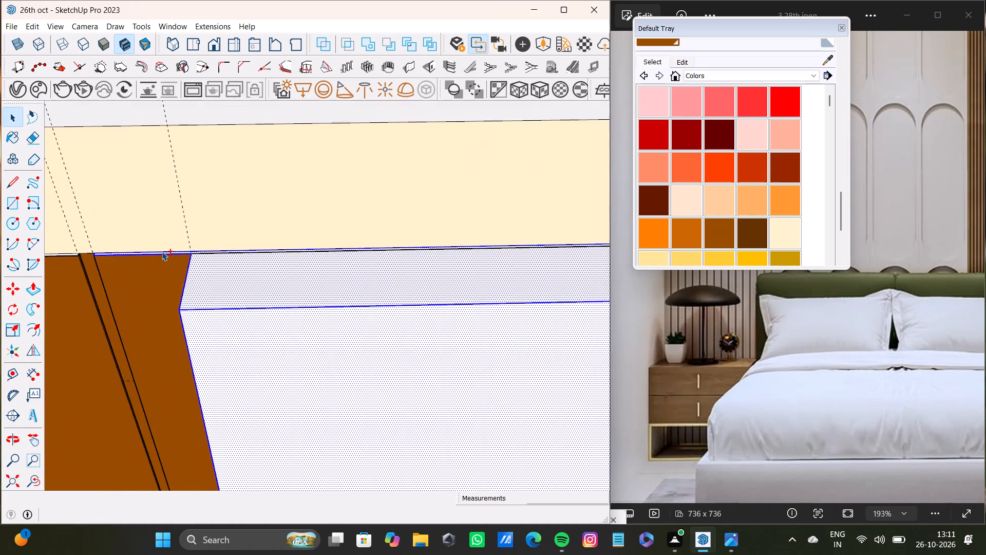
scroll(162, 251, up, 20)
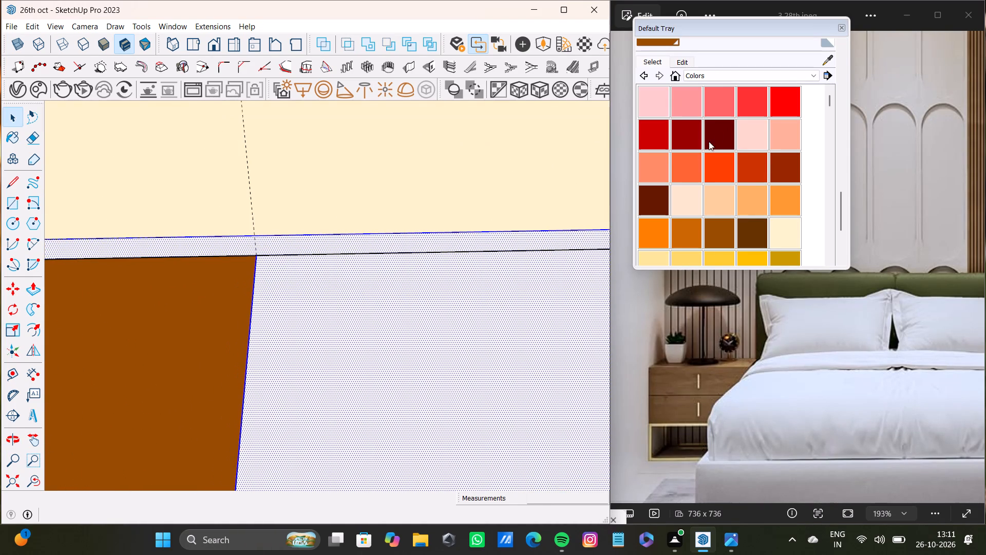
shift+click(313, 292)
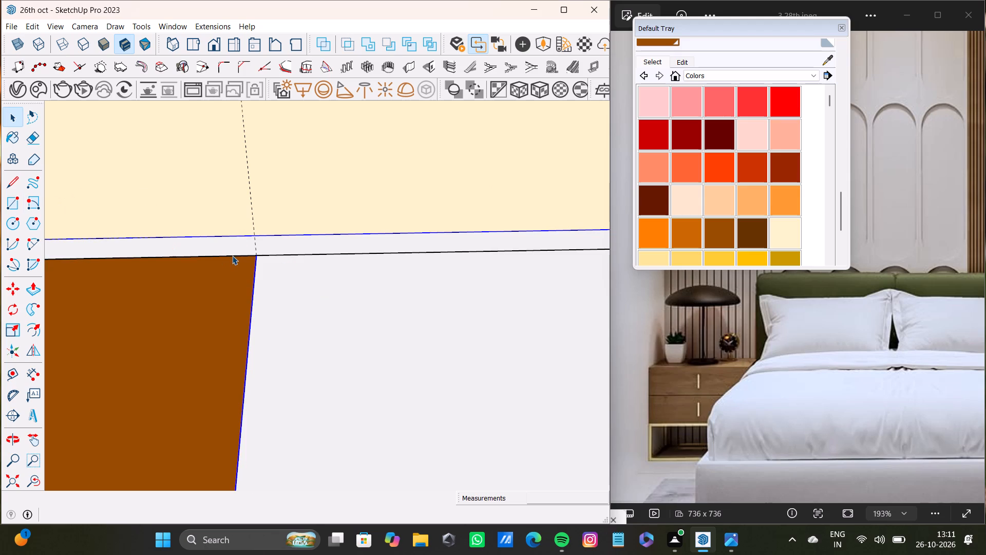
Draw a line about 2' 10" long between the mirror's back top corners, separating its top face from the panel's top strip.
key(l)
click(259, 253)
scroll(479, 300, down, 7)
shift+middle_drag(500, 277, 163, 320)
scroll(388, 301, down, 9)
shift+middle_drag(501, 327, 207, 324)
scroll(467, 297, down, 4)
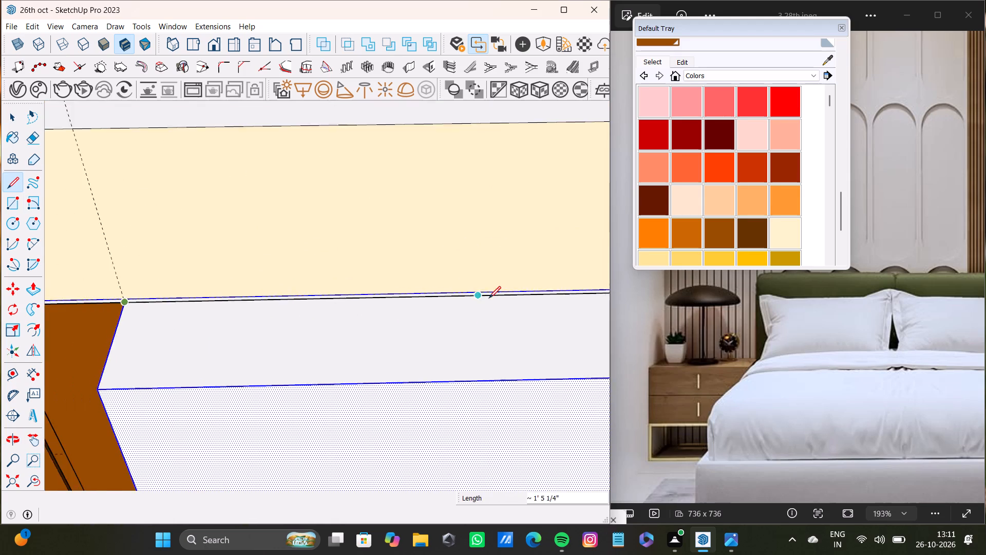
shift+middle_drag(486, 298, 226, 314)
scroll(571, 340, up, 6)
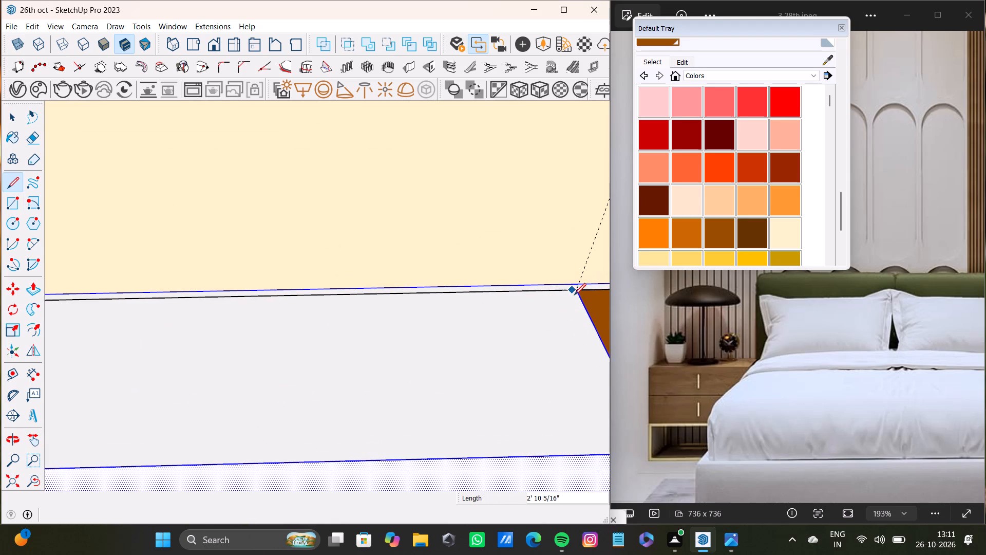
click(577, 293)
Paint the thin top strip of the panel behind the mirror with the brown sampled from the panel's front face.
key(space)
double_click(562, 287)
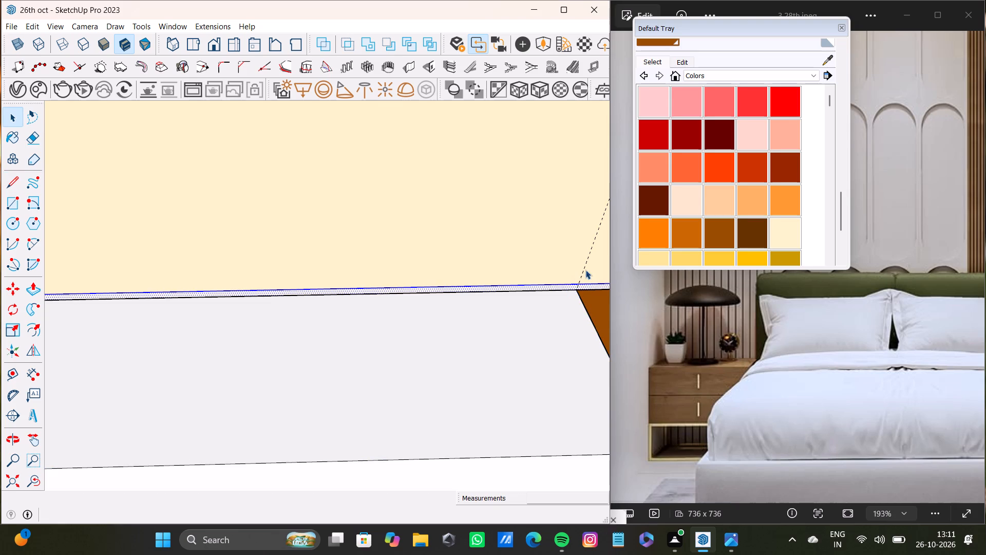
click(829, 57)
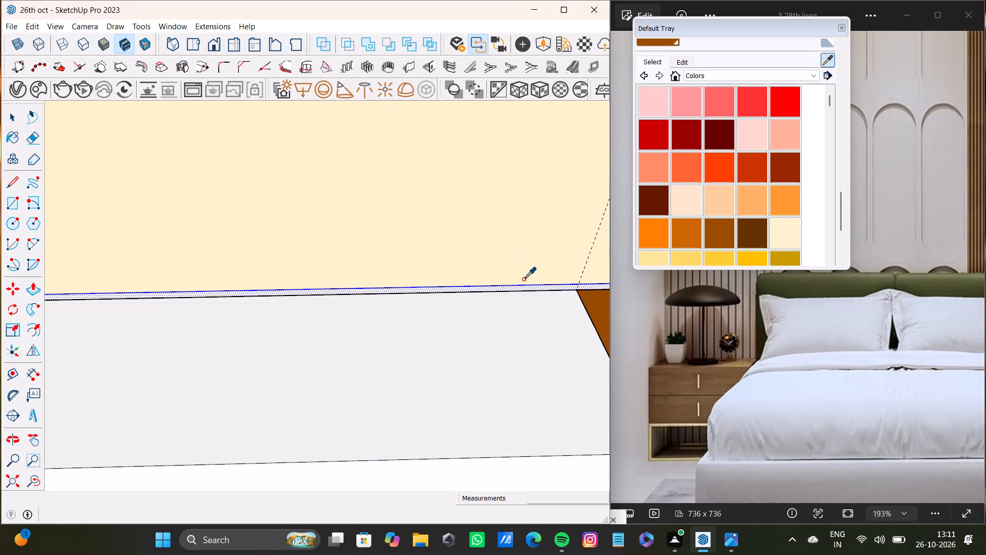
click(527, 288)
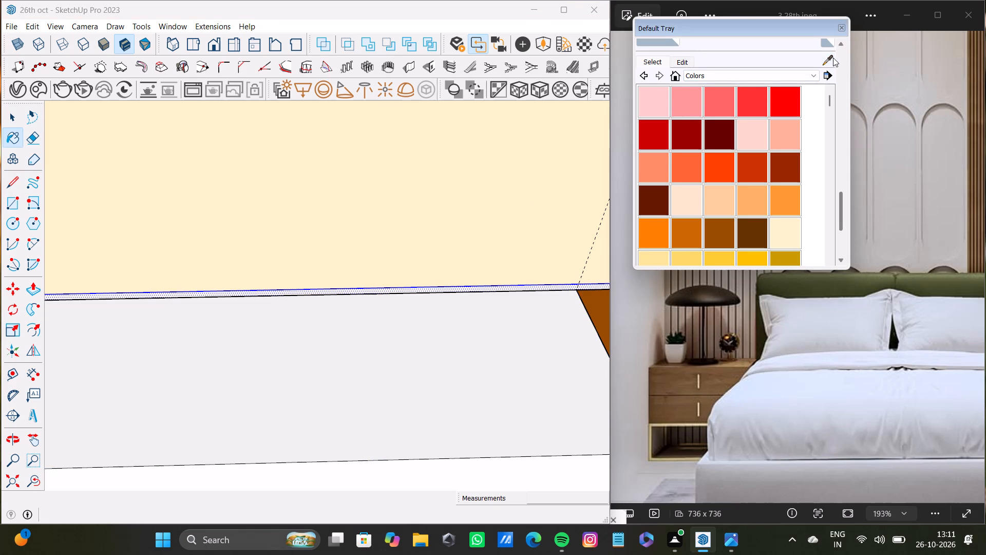
click(831, 58)
click(604, 303)
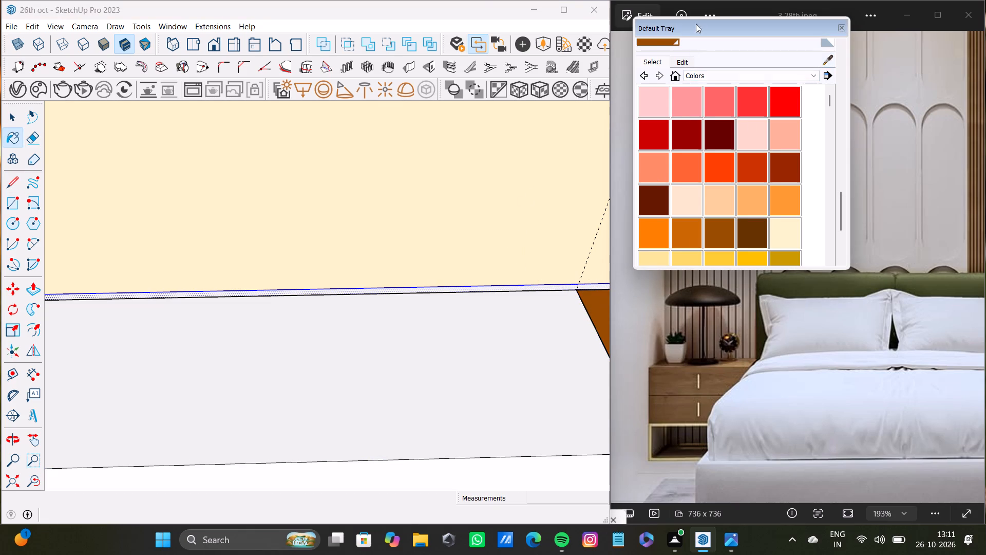
scroll(543, 290, up, 5)
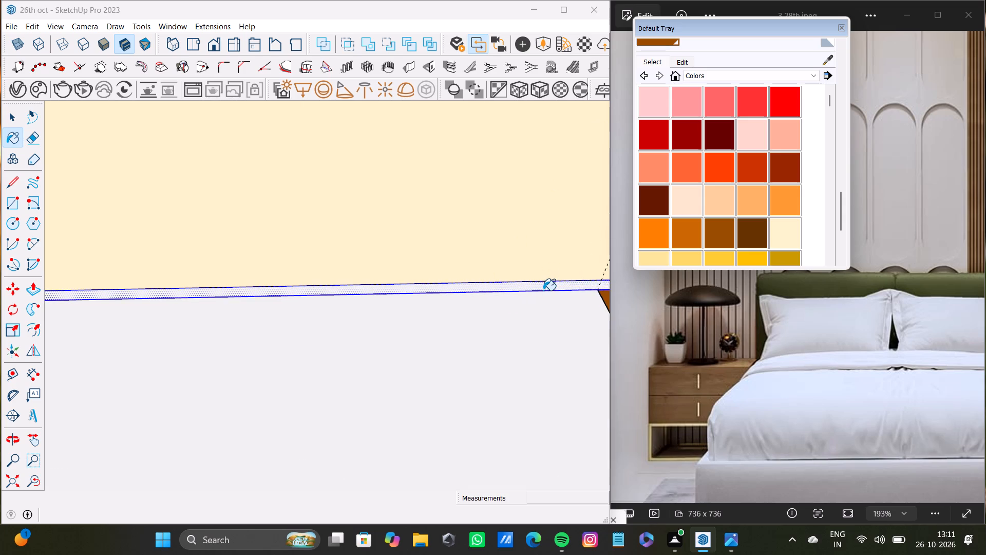
scroll(543, 290, up, 6)
click(543, 290)
scroll(504, 293, down, 20)
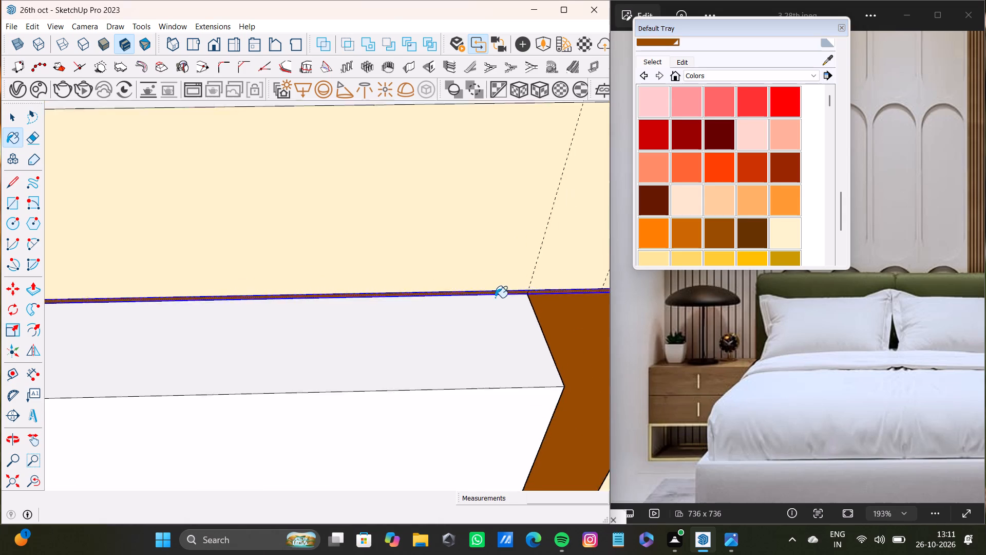
scroll(495, 298, down, 20)
scroll(495, 298, down, 1)
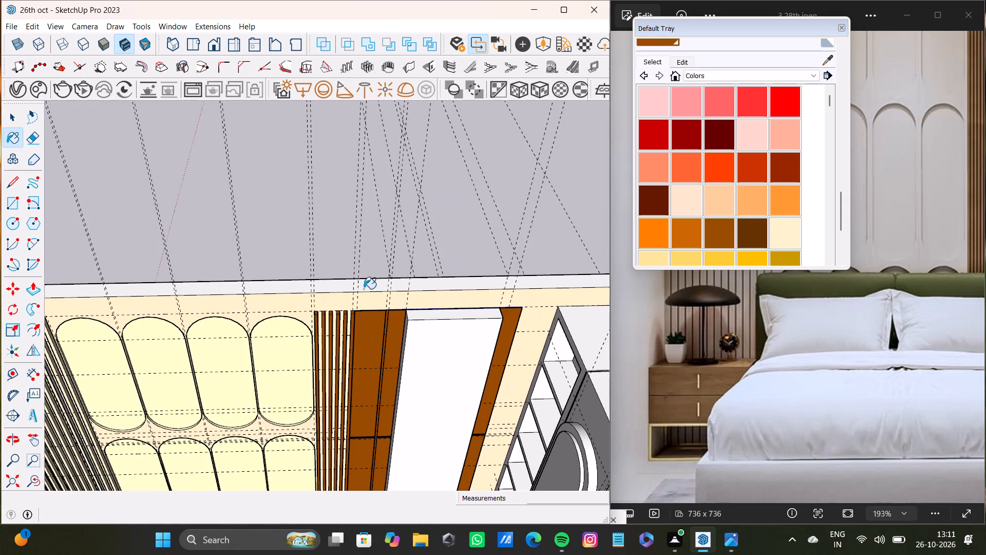
scroll(267, 283, down, 9)
key(space)
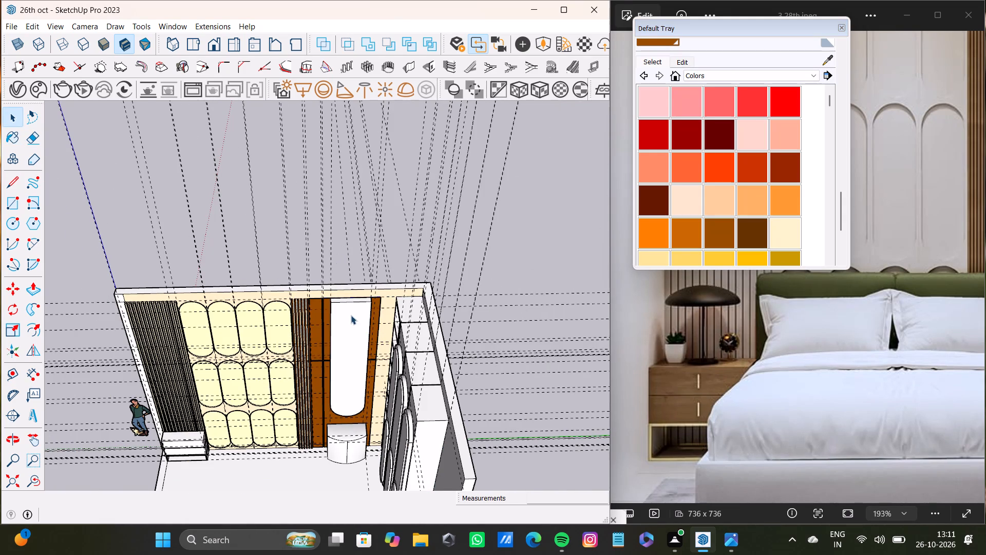
Paint the white top edge of the panel between the slats and the mirror with the brown sampled from the neighbouring panel face.
scroll(351, 317, up, 12)
middle_drag(326, 307, 371, 282)
scroll(288, 259, up, 9)
scroll(252, 262, down, 4)
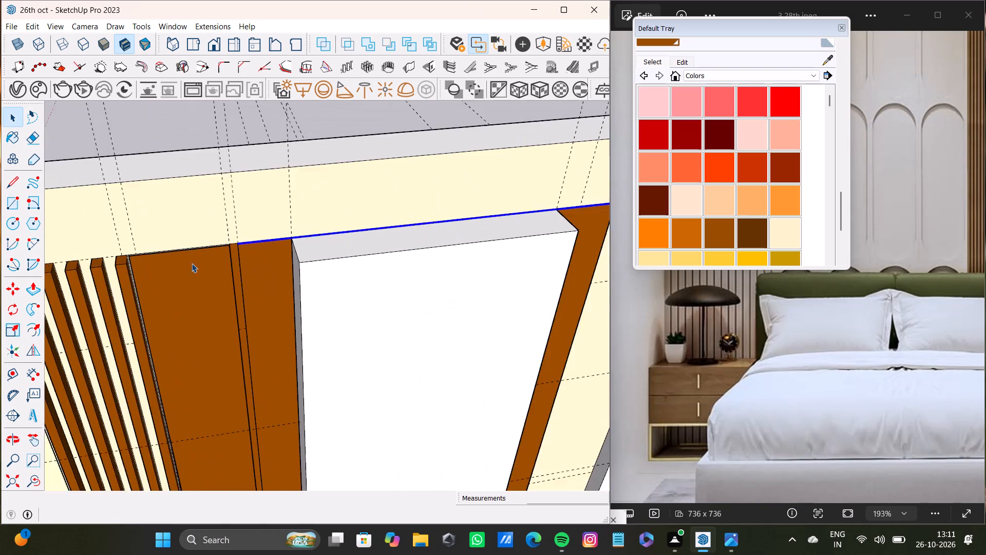
scroll(147, 262, up, 12)
scroll(356, 202, up, 6)
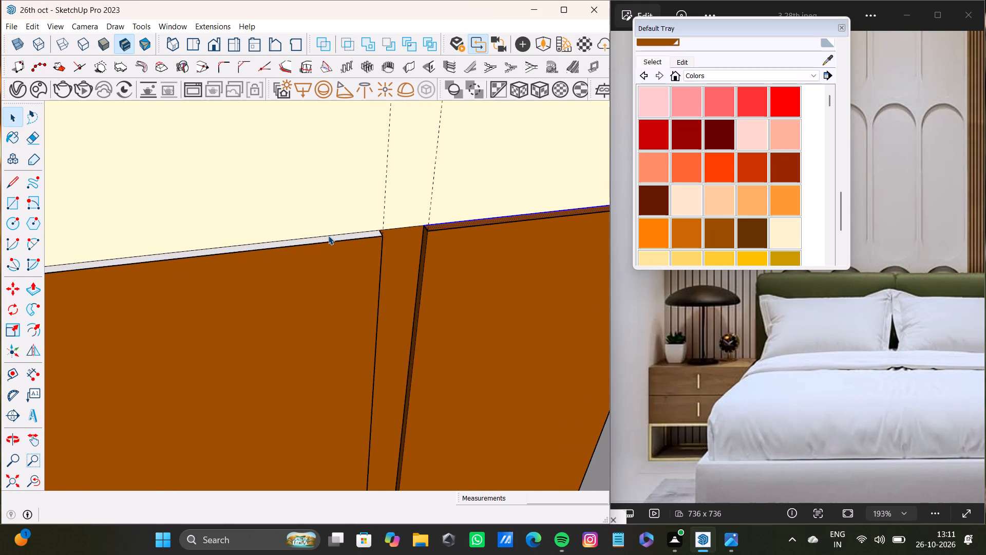
scroll(321, 237, up, 9)
double_click(336, 243)
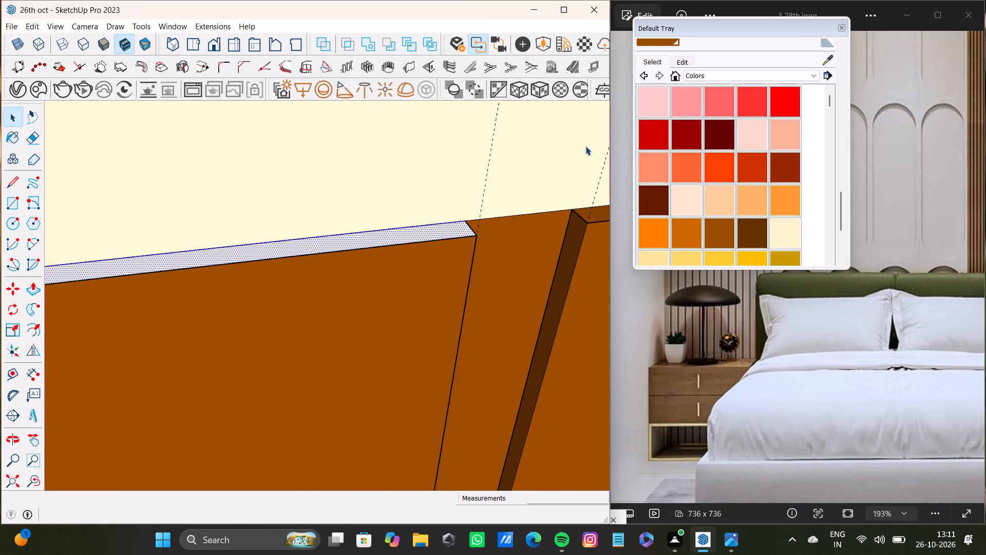
click(665, 43)
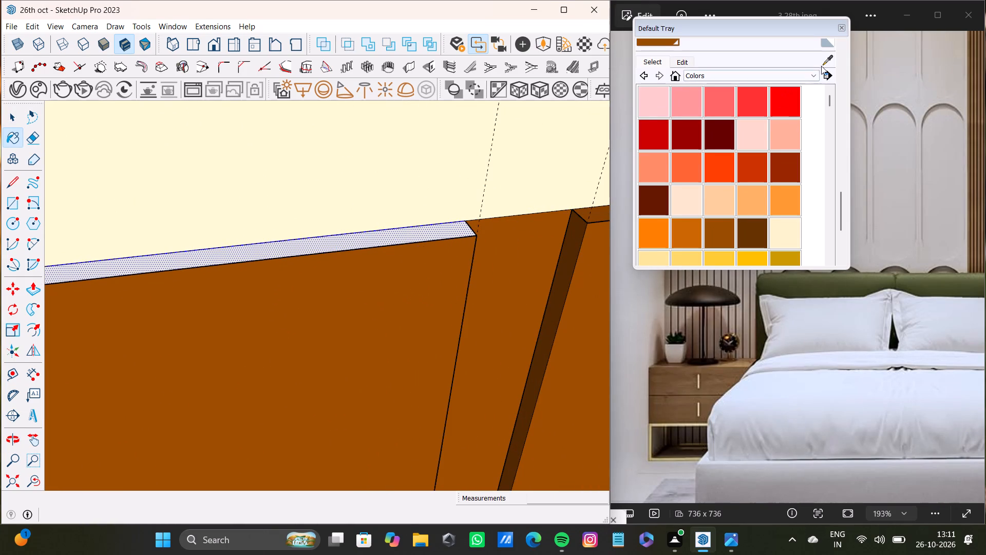
click(828, 63)
click(355, 243)
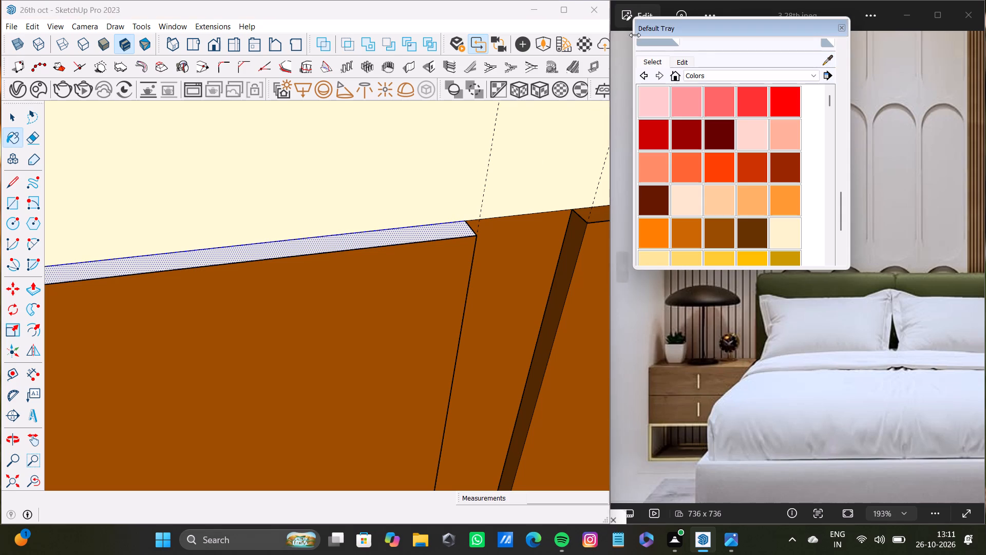
click(826, 60)
click(544, 249)
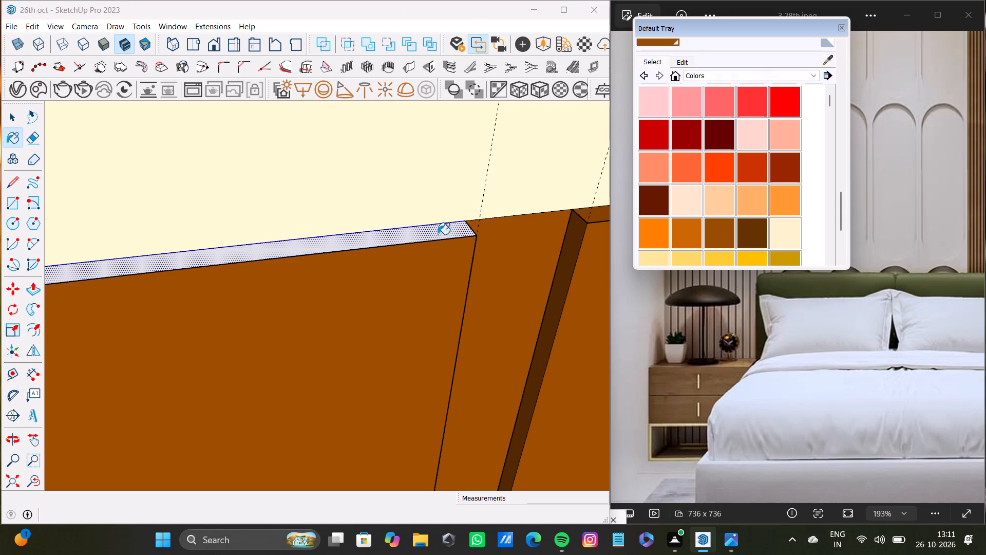
click(438, 233)
Switch the material library from Colors to the Wood collection.
scroll(387, 266, down, 20)
scroll(387, 266, down, 12)
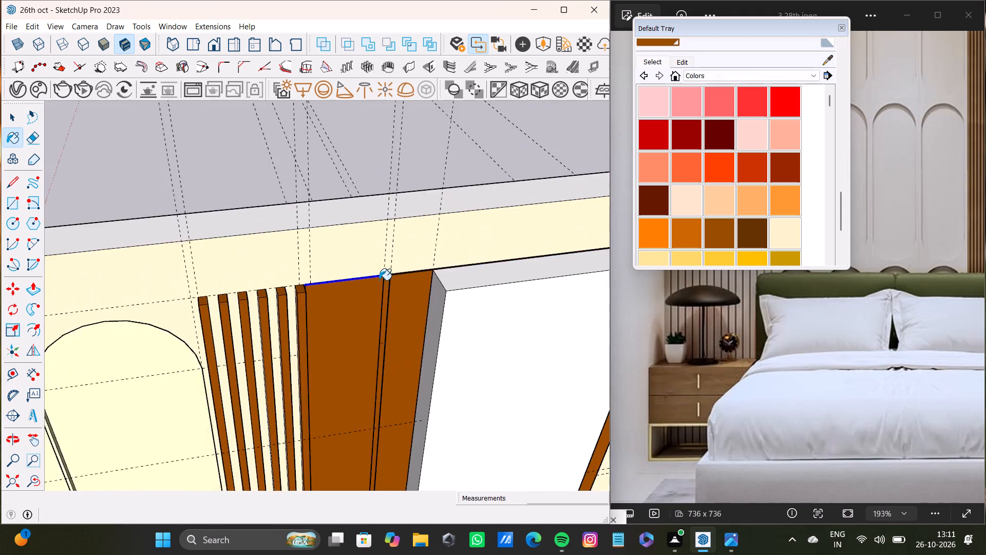
scroll(379, 280, down, 20)
scroll(379, 280, down, 3)
shift+middle_drag(382, 282, 280, 256)
scroll(413, 280, up, 3)
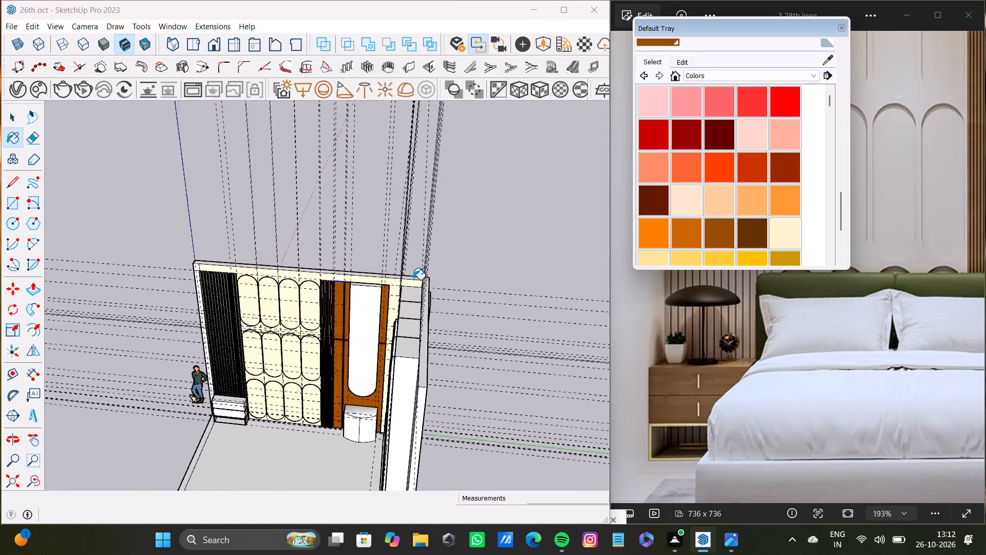
scroll(413, 280, up, 1)
click(762, 77)
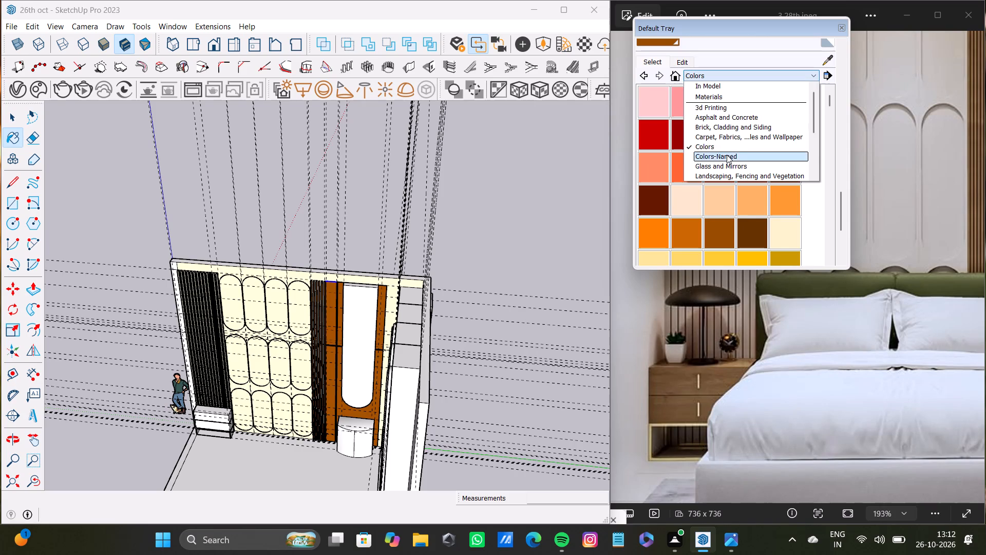
scroll(727, 159, down, 6)
click(713, 176)
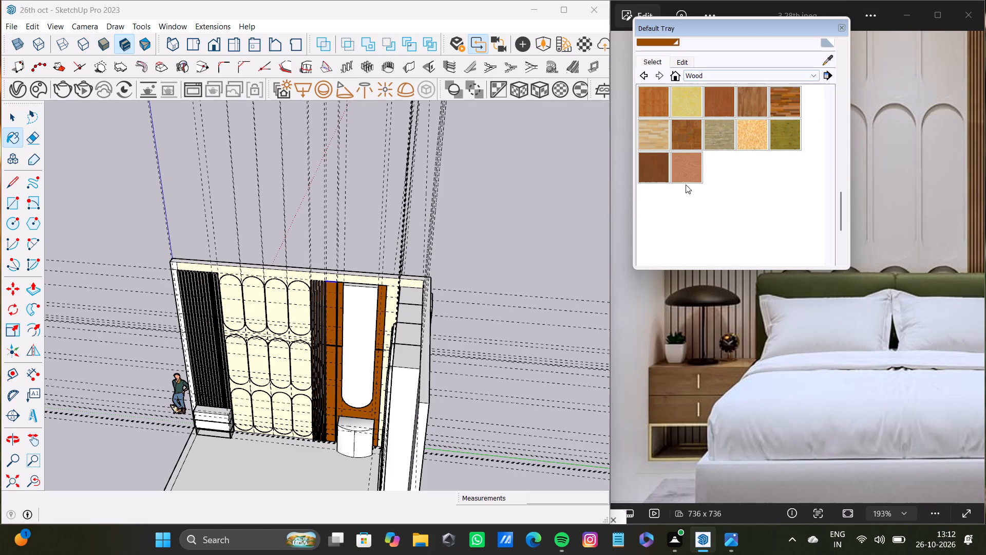
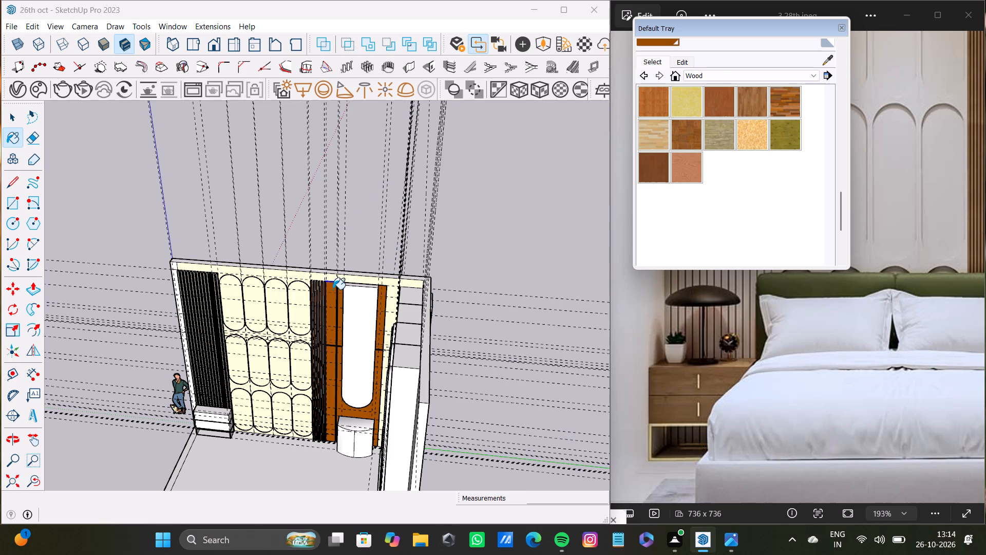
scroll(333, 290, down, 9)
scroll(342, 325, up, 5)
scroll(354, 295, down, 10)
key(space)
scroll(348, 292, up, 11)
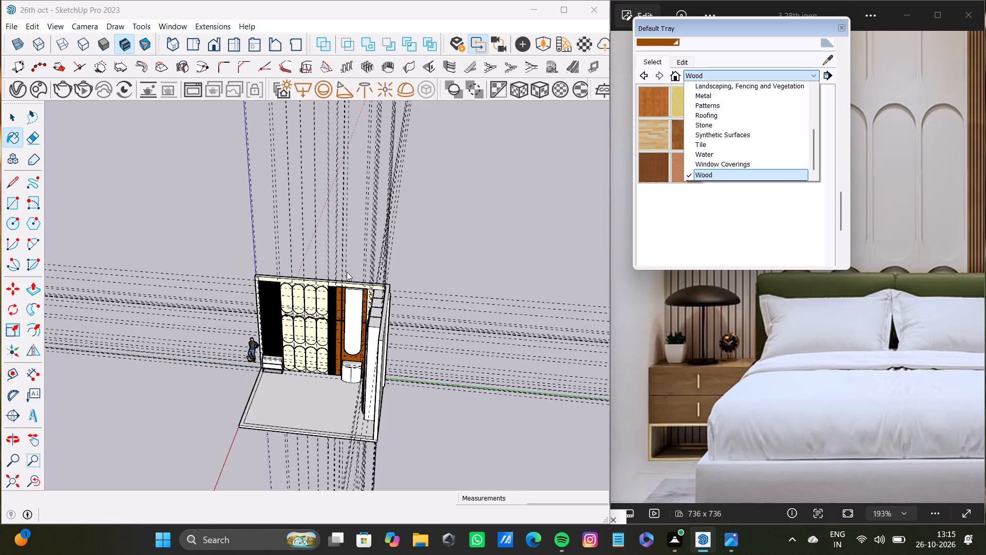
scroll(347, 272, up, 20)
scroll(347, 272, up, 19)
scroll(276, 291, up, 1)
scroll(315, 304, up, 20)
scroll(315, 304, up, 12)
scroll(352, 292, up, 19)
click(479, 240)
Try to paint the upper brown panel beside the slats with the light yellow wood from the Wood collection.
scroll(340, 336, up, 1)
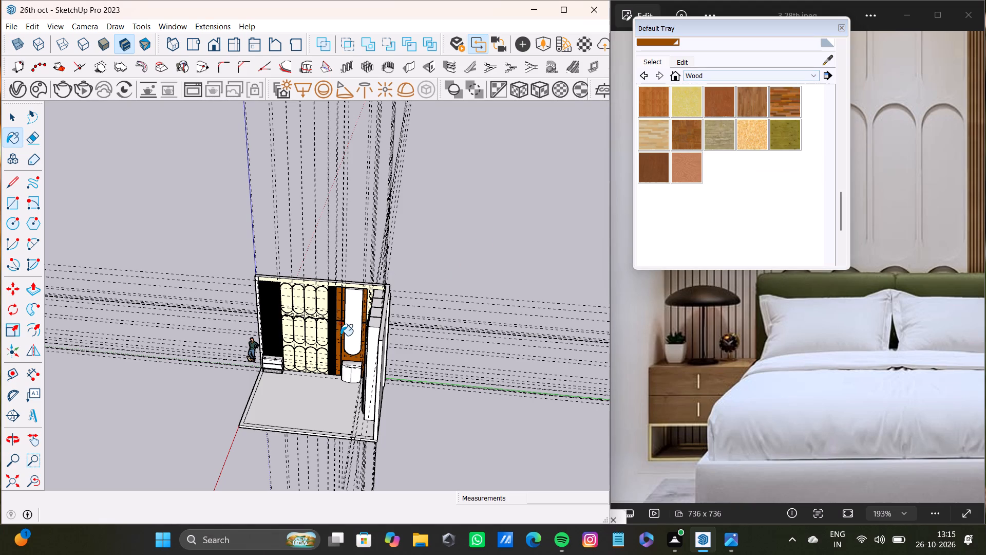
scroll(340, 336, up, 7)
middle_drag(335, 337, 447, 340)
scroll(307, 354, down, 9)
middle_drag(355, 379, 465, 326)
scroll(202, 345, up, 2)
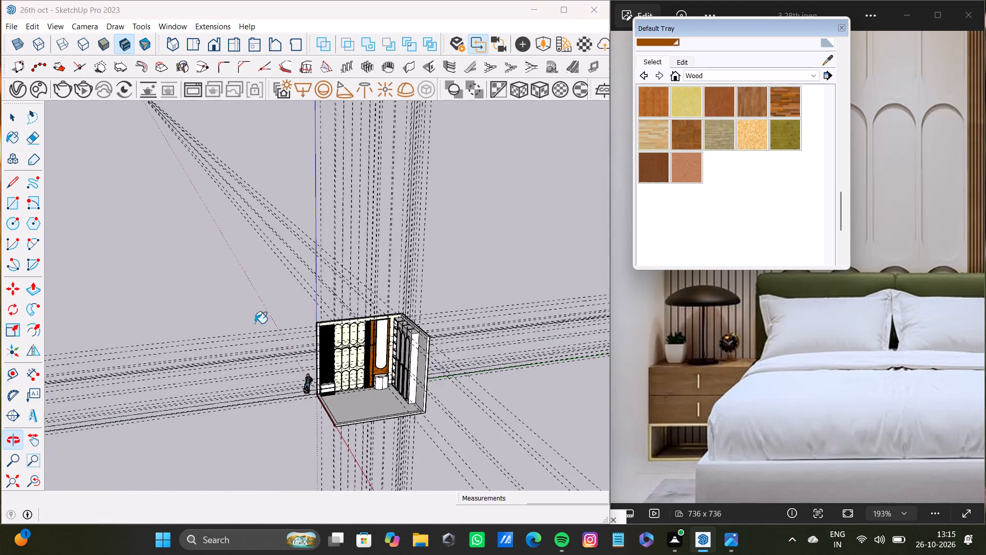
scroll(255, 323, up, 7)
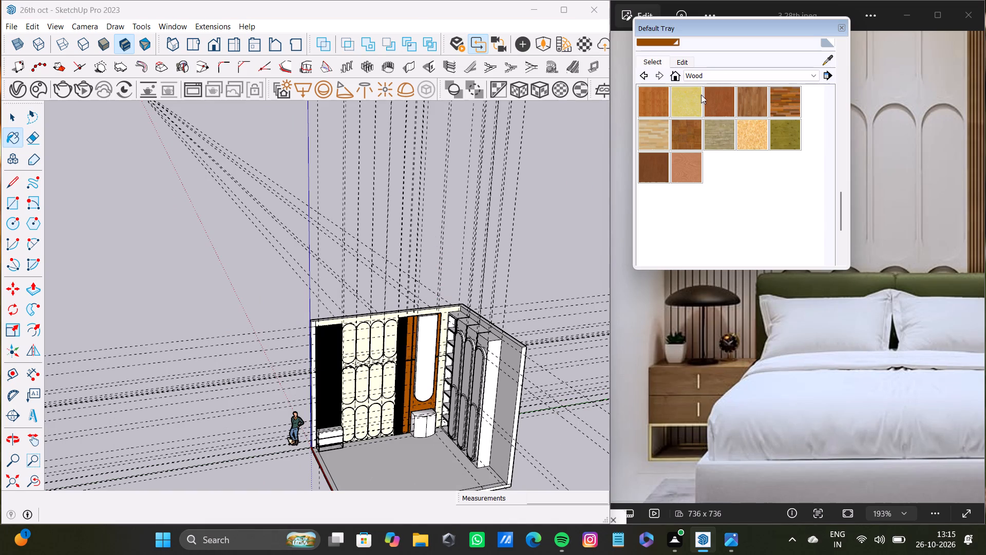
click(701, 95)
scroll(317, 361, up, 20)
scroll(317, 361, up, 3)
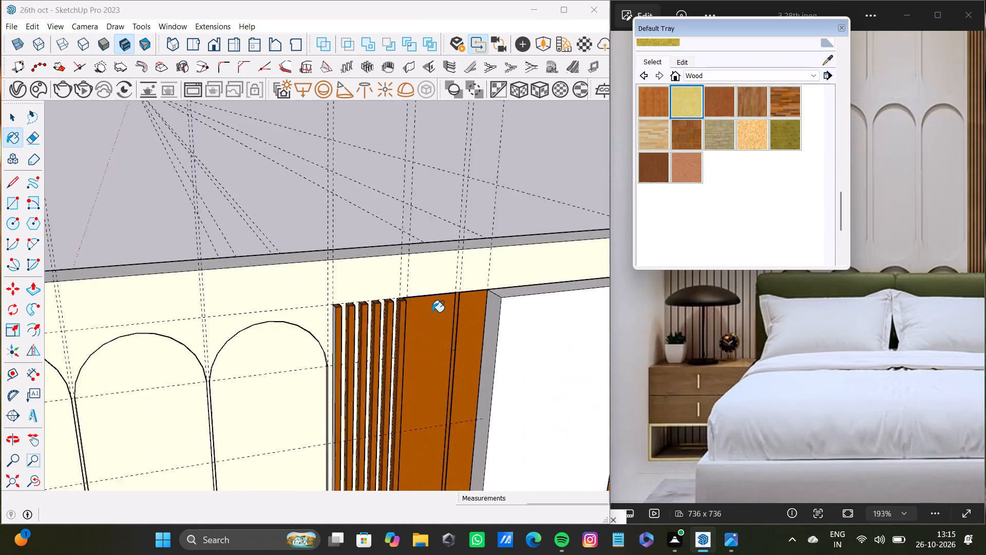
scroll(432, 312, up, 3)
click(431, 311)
Paint the two front faces of the upper panel, beside the slats and behind the mirror, with the plain reddish-brown wood.
click(719, 102)
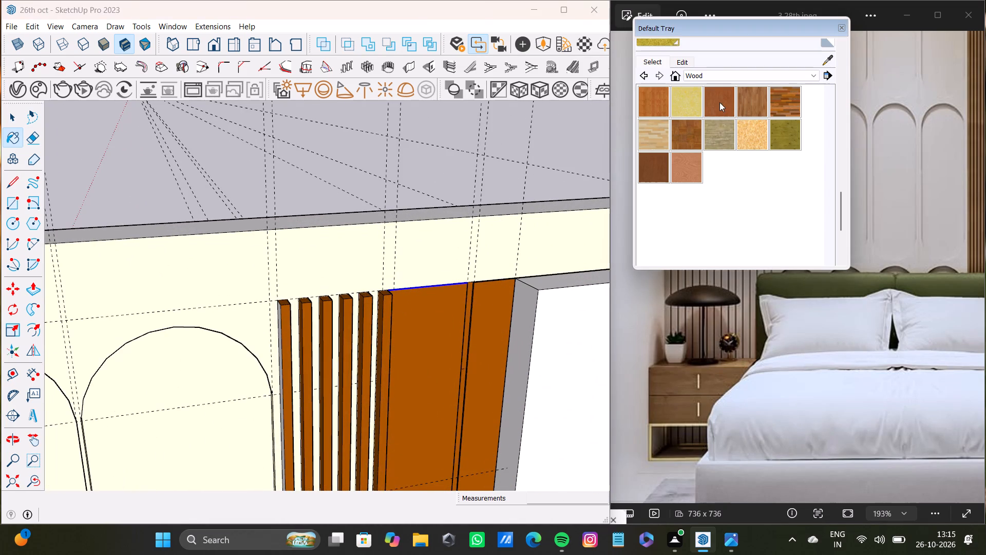
click(413, 328)
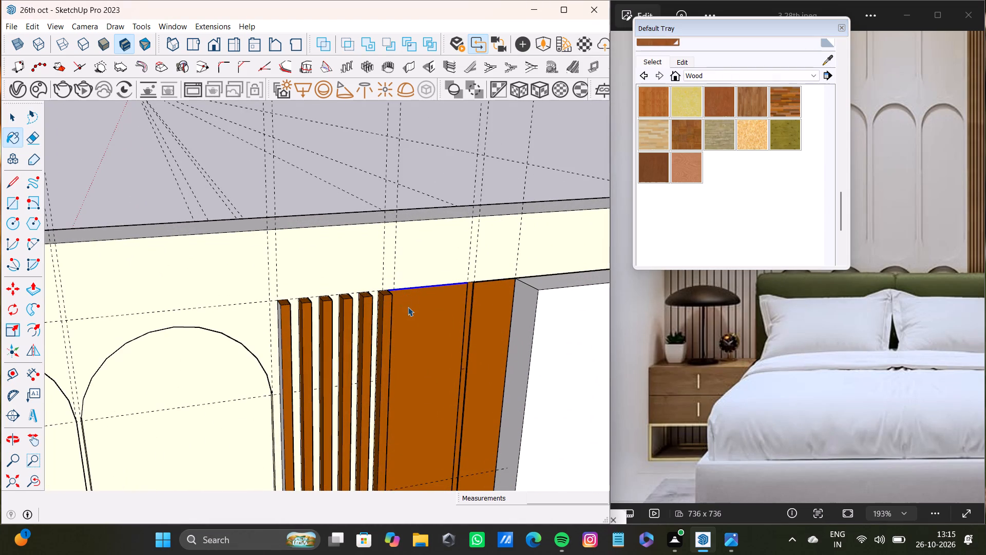
key(space)
double_click(408, 307)
double_click(407, 310)
shift+double_click(488, 313)
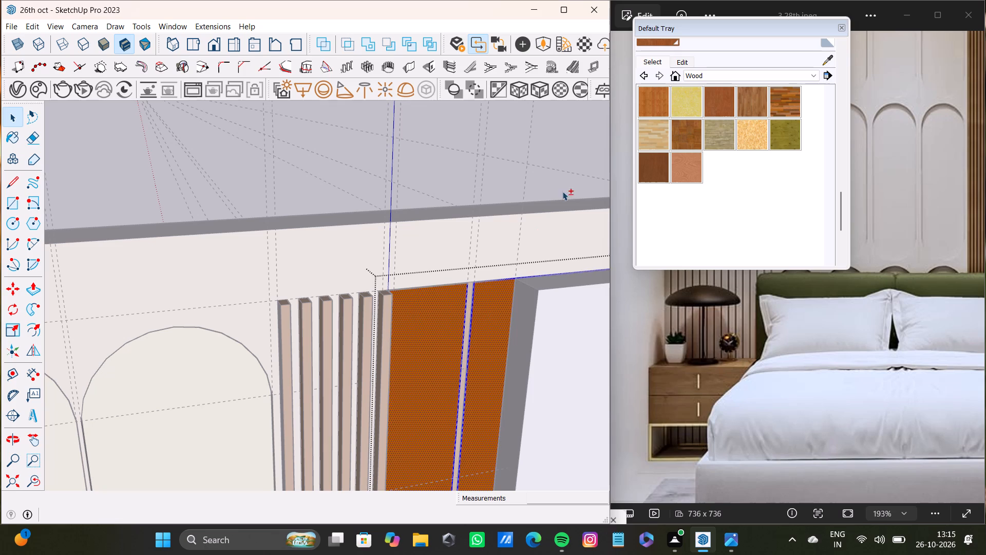
shift+click(664, 41)
shift+click(424, 320)
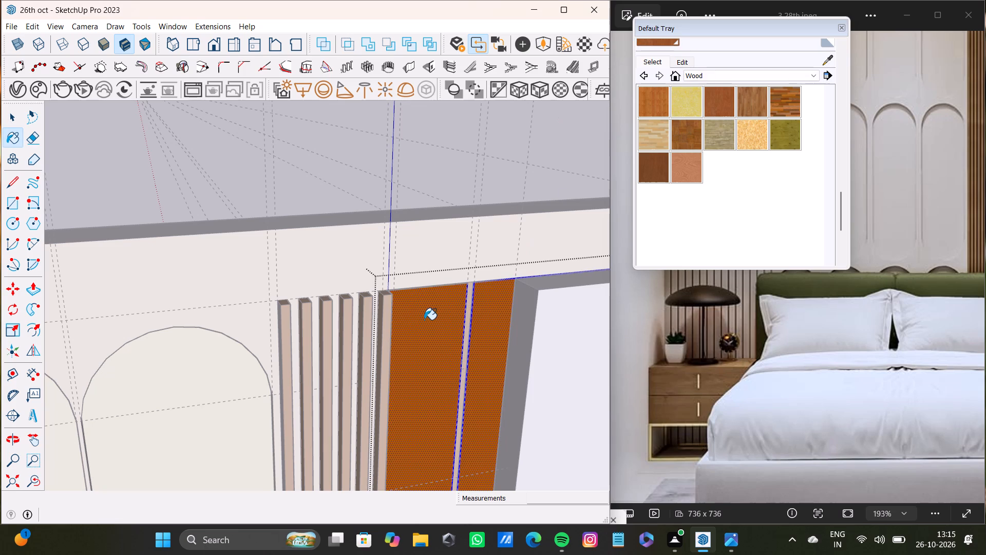
shift+scroll(448, 319, down, 8)
middle_drag(433, 325, 389, 325)
key(space)
click(382, 202)
Paint the top, front and side faces of all six vertical slats beside the panel with the same reddish-brown wood.
scroll(393, 306, up, 7)
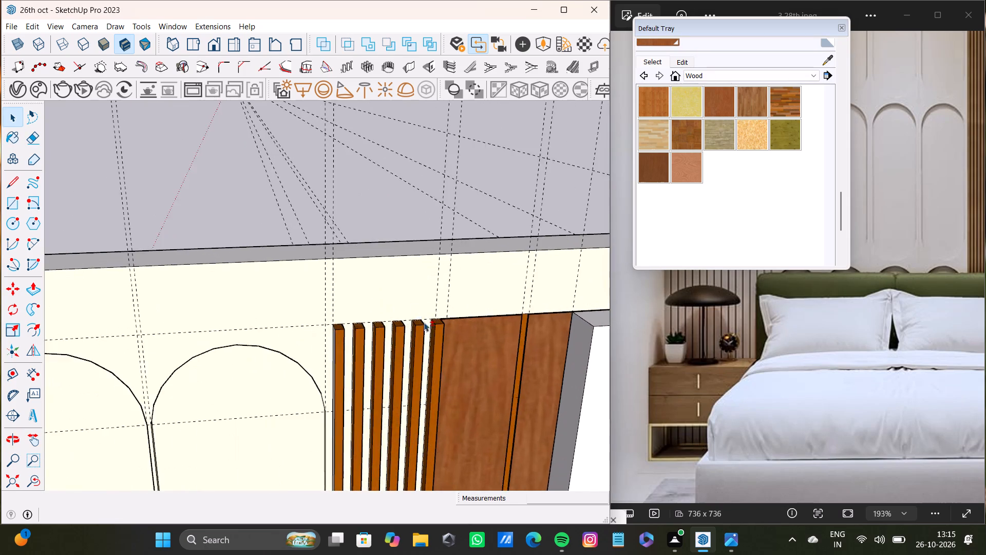
scroll(424, 322, up, 7)
shift+double_click(450, 328)
shift+double_click(448, 311)
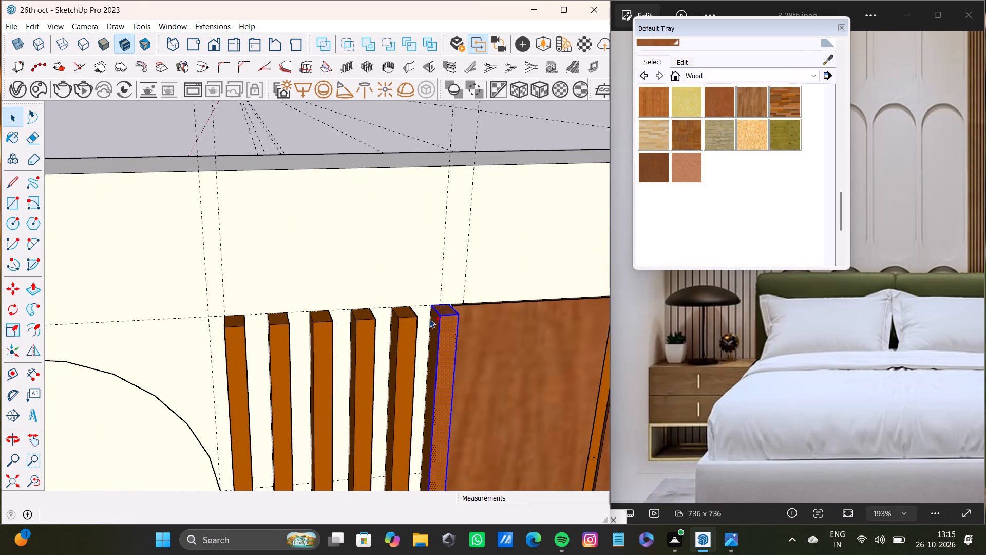
shift+double_click(434, 326)
shift+double_click(404, 312)
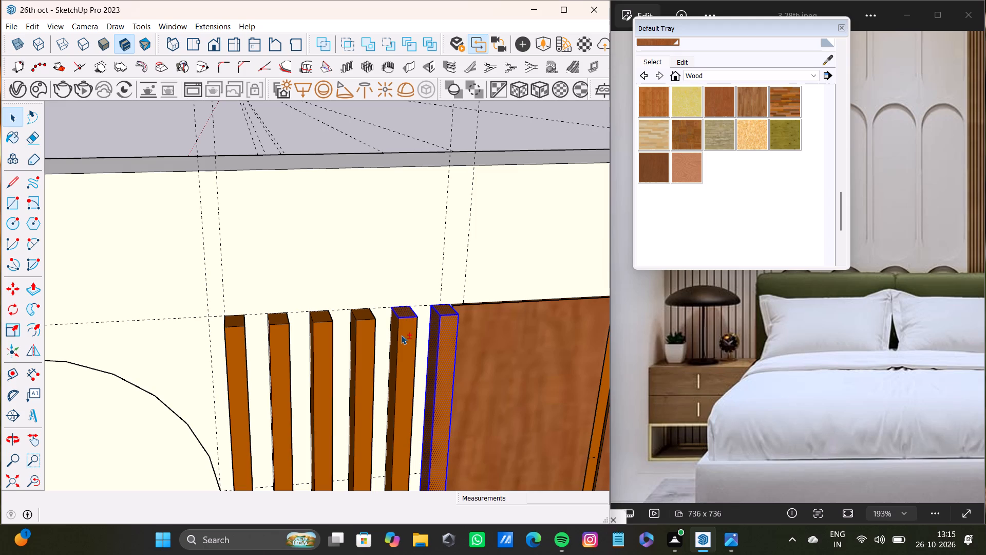
shift+double_click(401, 335)
shift+double_click(392, 328)
shift+click(378, 286)
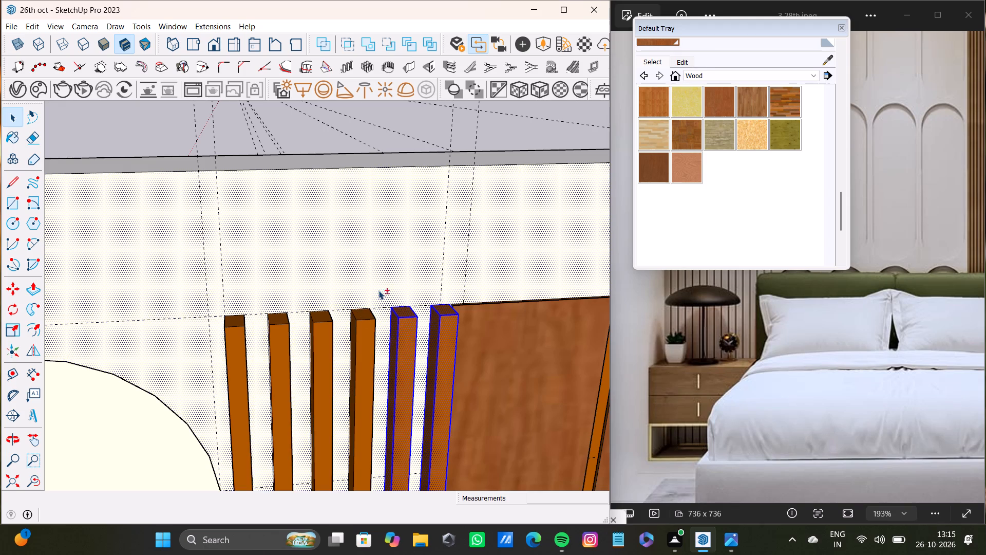
shift+double_click(366, 313)
shift+double_click(366, 326)
shift+scroll(357, 326, up, 7)
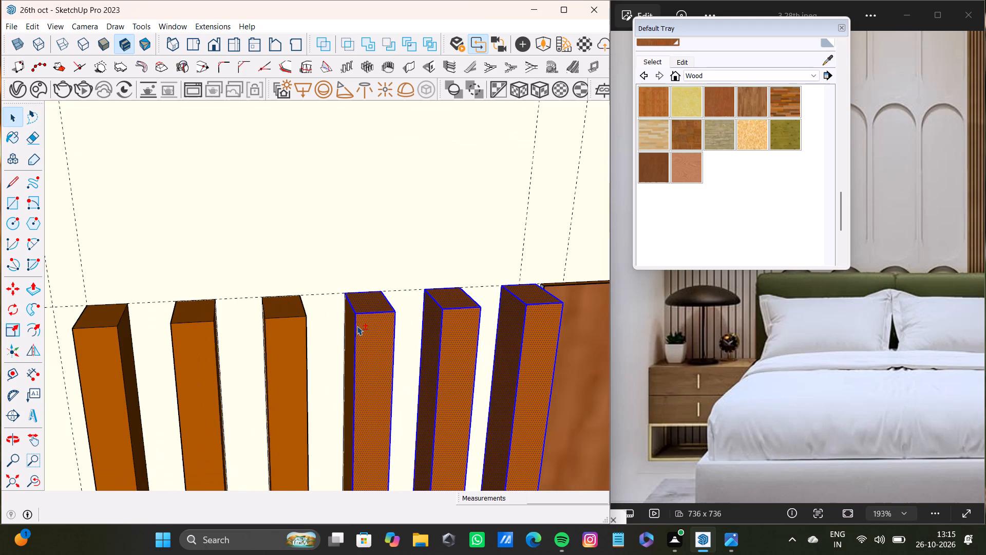
shift+double_click(351, 322)
shift+double_click(291, 310)
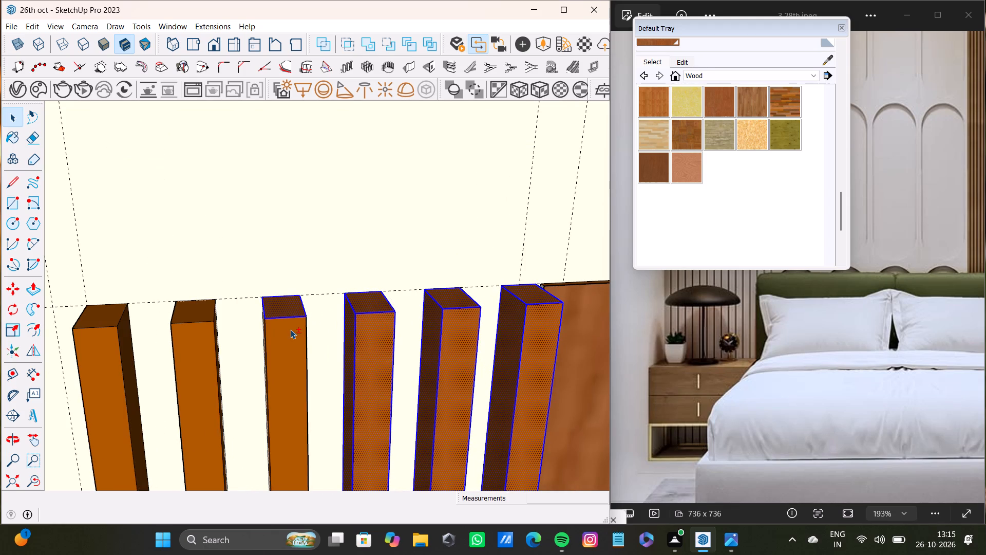
shift+double_click(290, 329)
shift+scroll(293, 324, down, 4)
shift+middle_drag(293, 327, 516, 318)
scroll(419, 334, up, 4)
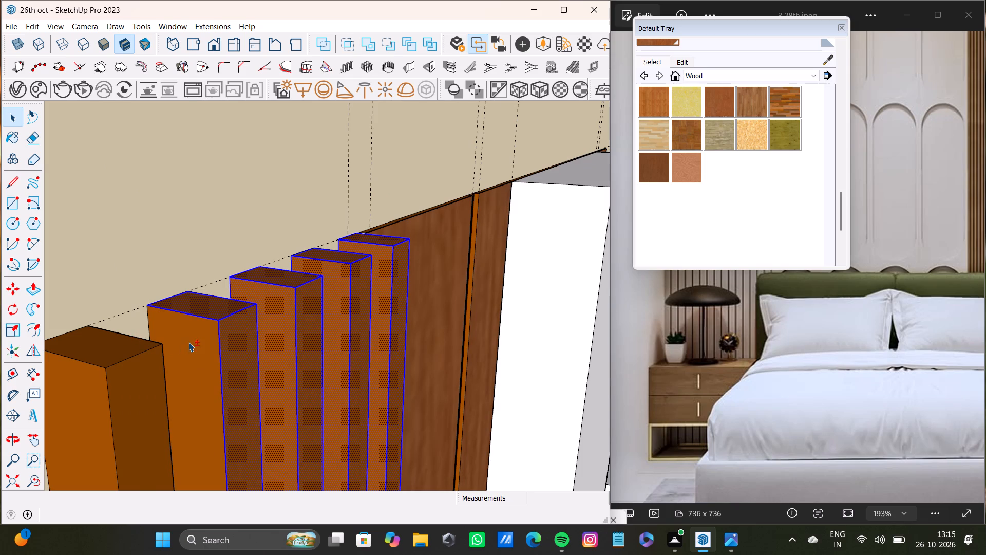
shift+double_click(188, 342)
shift+scroll(192, 340, down, 4)
shift+middle_drag(193, 340, 204, 253)
shift+scroll(150, 270, up, 4)
shift+double_click(163, 244)
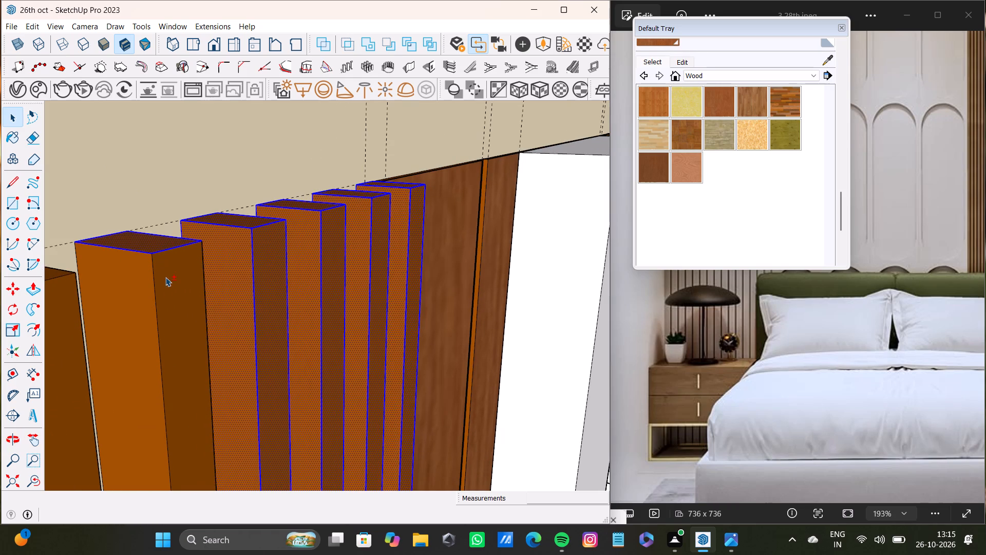
shift+double_click(165, 277)
shift+double_click(134, 292)
shift+middle_drag(136, 292, 342, 234)
shift+double_click(268, 207)
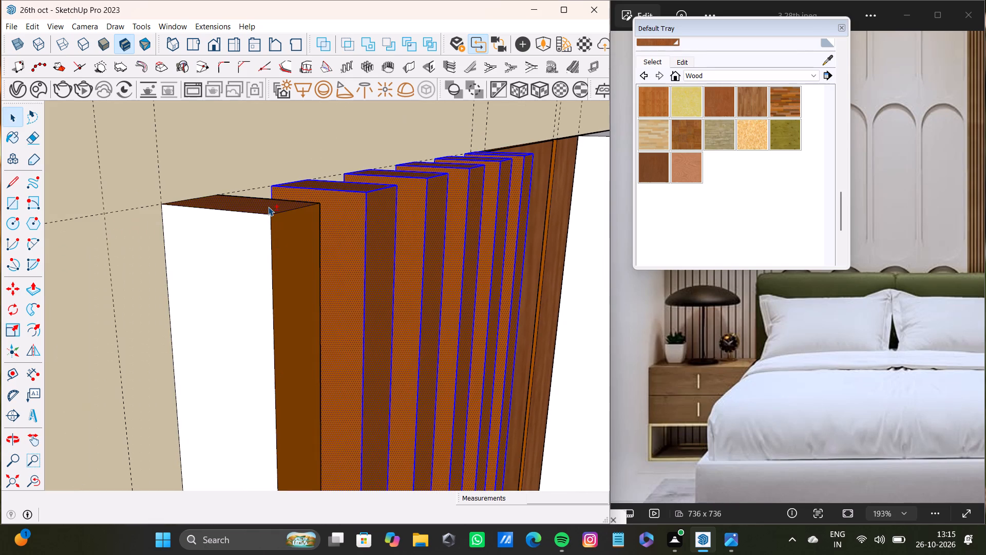
shift+double_click(253, 248)
shift+double_click(291, 255)
shift+scroll(291, 256, down, 8)
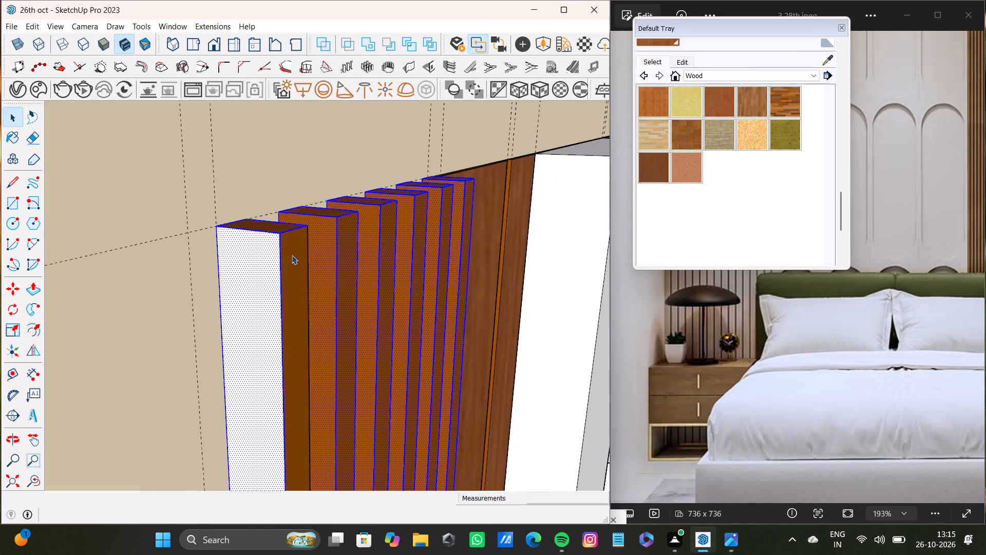
shift+scroll(292, 255, down, 2)
middle_drag(340, 264, 183, 291)
scroll(222, 266, up, 3)
shift+double_click(189, 271)
middle_drag(228, 284, 174, 298)
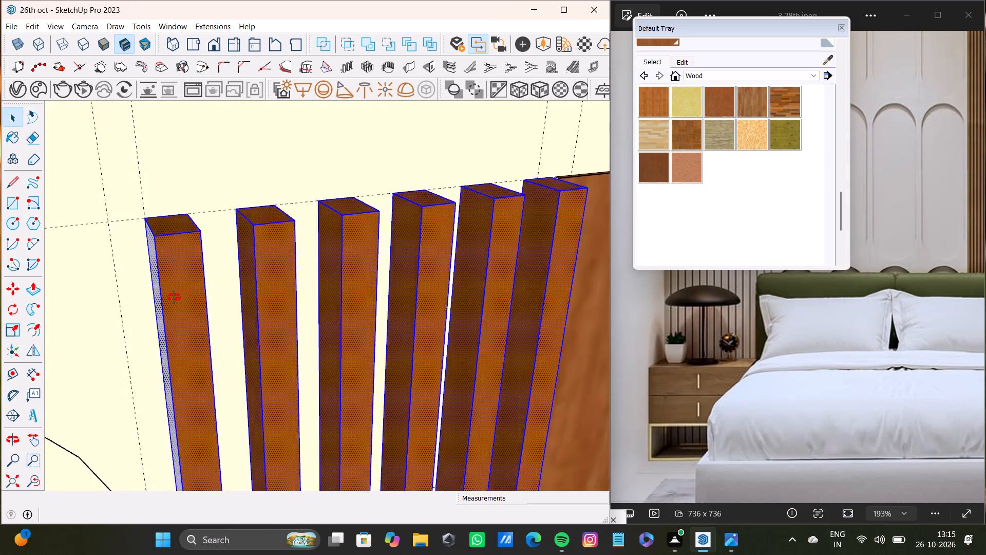
middle_drag(174, 298, 131, 303)
shift+scroll(178, 260, up, 7)
shift+double_click(204, 239)
shift+scroll(249, 263, down, 5)
shift+scroll(328, 332, up, 1)
shift+middle_drag(328, 332, 206, 322)
shift+scroll(306, 269, up, 2)
shift+double_click(334, 248)
shift+double_click(471, 301)
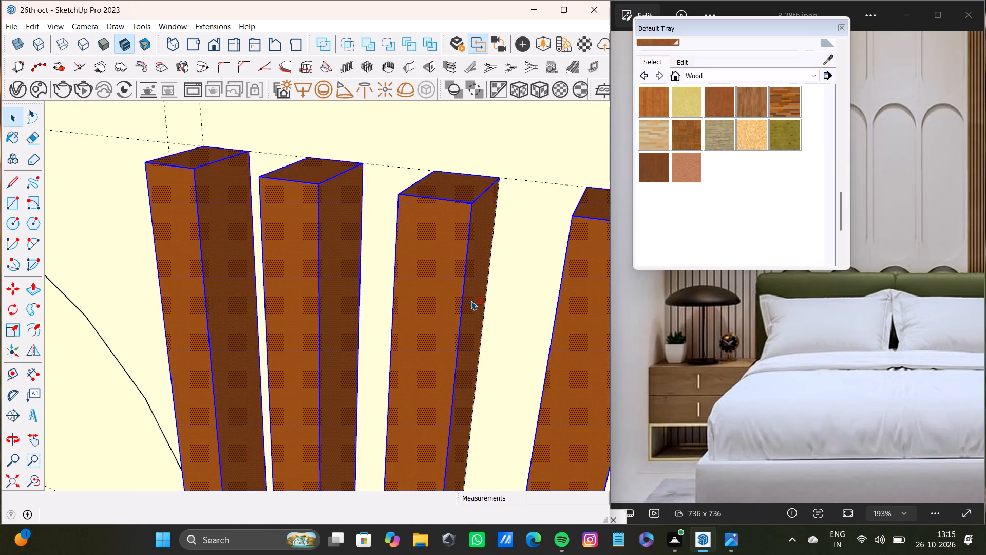
shift+scroll(488, 284, down, 4)
shift+middle_drag(488, 284, 306, 270)
shift+double_click(384, 277)
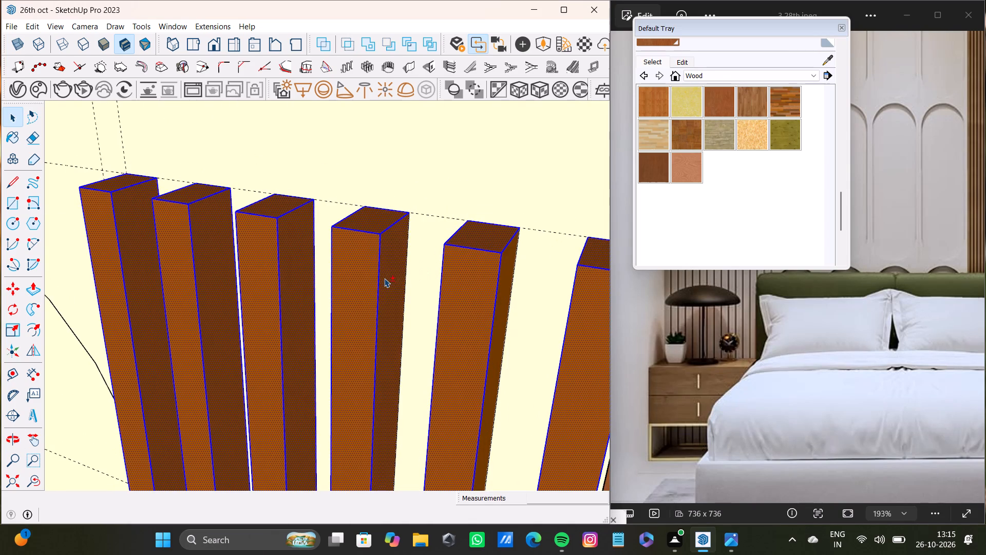
shift+scroll(482, 299, down, 1)
shift+middle_drag(402, 302, 292, 271)
shift+double_click(306, 260)
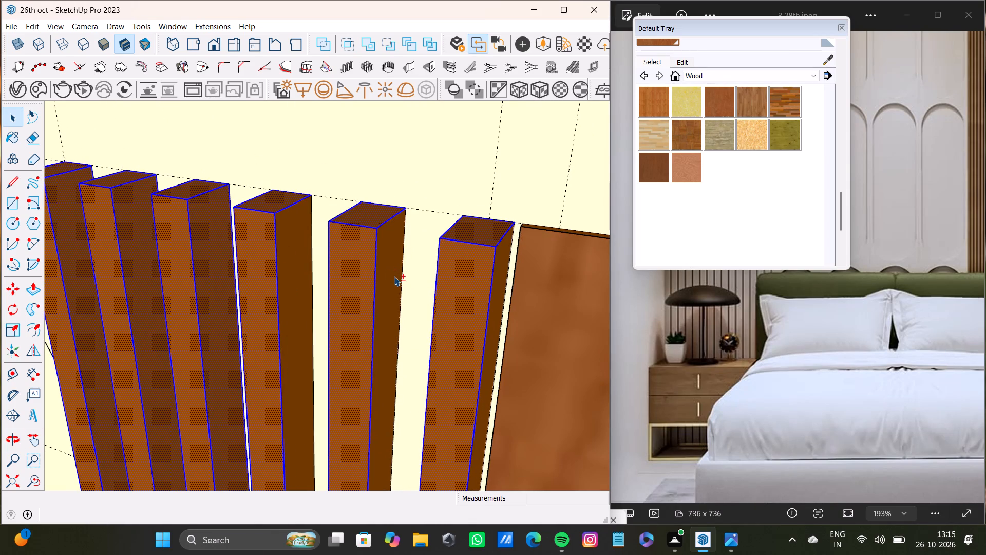
shift+double_click(394, 276)
shift+double_click(299, 258)
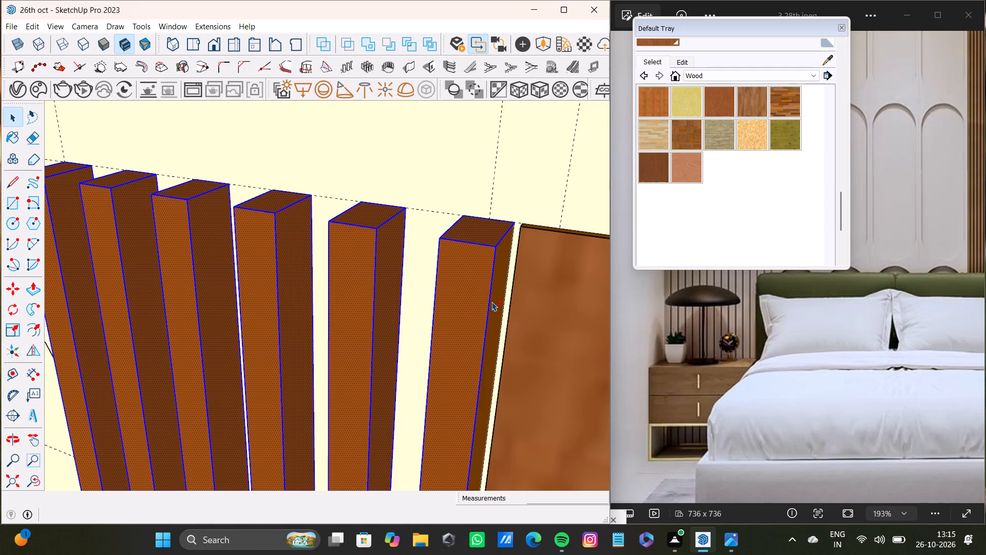
shift+double_click(495, 306)
shift+scroll(496, 307, down, 4)
shift+middle_drag(496, 307, 221, 256)
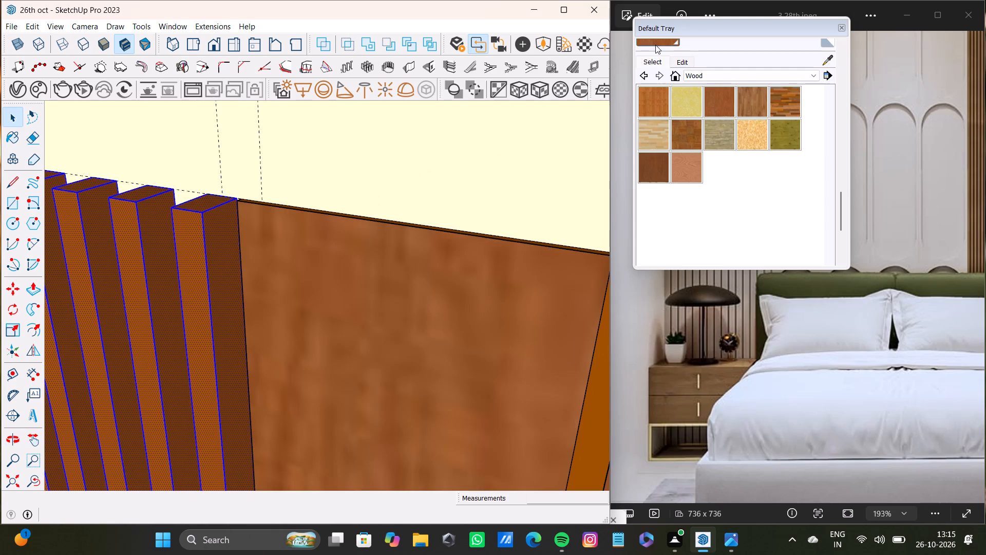
shift+click(655, 45)
shift+click(218, 227)
Paint the narrow vertical groove between the two upper panel faces with the same reddish-brown wood.
shift+scroll(213, 232, down, 16)
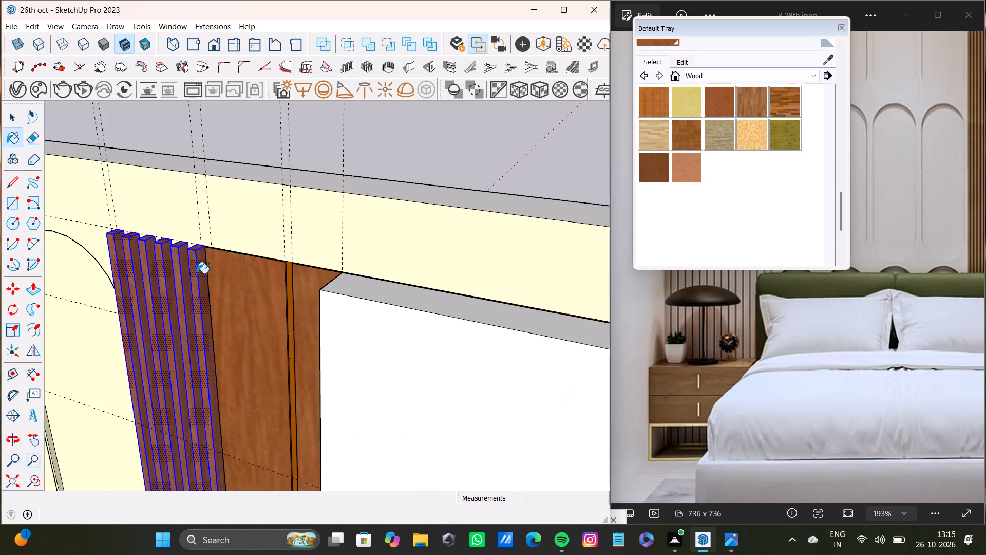
shift+scroll(197, 273, down, 2)
middle_drag(201, 274, 313, 305)
scroll(291, 298, up, 17)
middle_drag(328, 292, 328, 285)
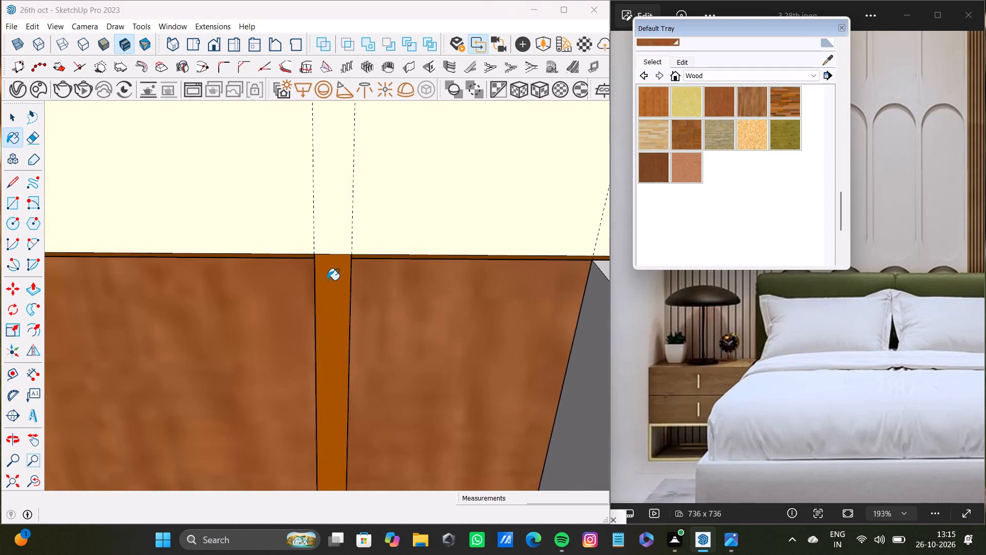
click(326, 277)
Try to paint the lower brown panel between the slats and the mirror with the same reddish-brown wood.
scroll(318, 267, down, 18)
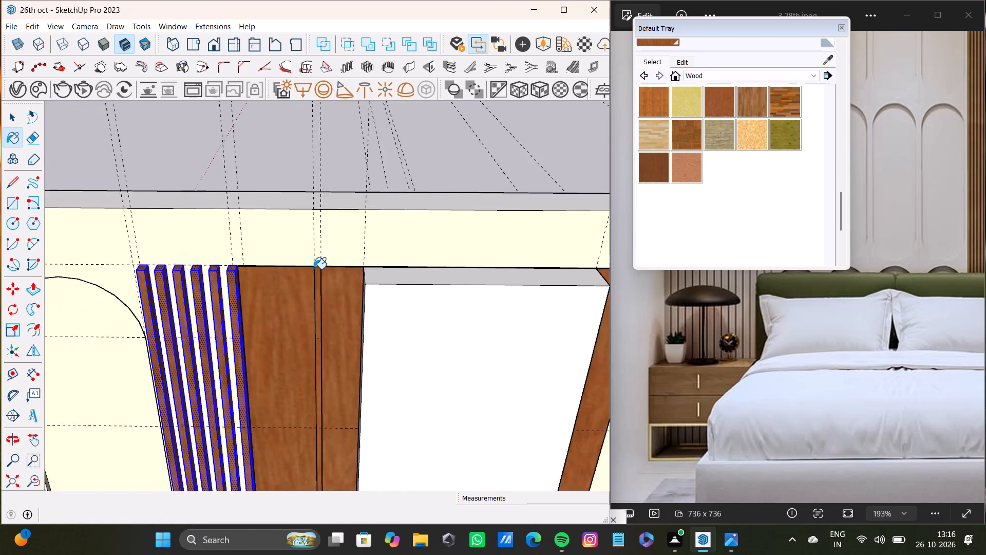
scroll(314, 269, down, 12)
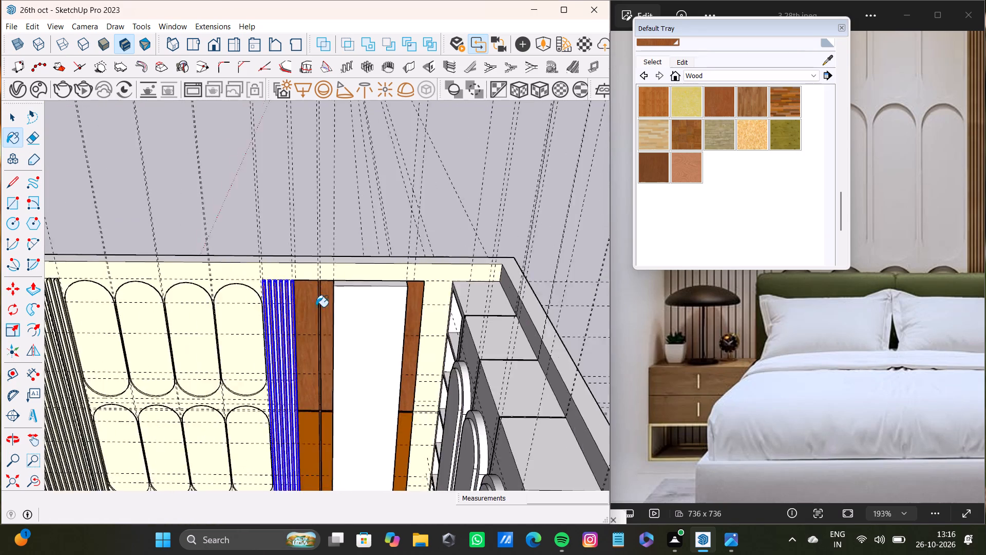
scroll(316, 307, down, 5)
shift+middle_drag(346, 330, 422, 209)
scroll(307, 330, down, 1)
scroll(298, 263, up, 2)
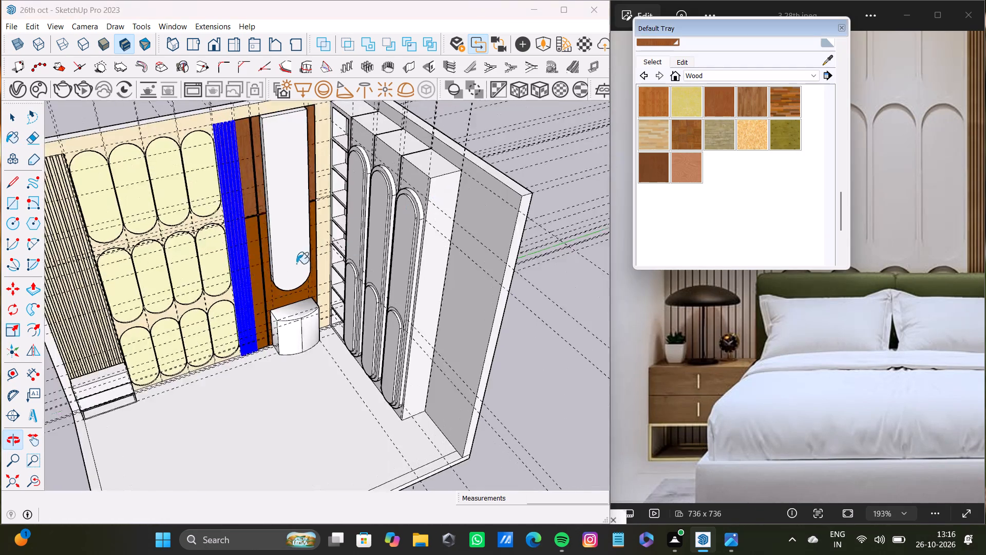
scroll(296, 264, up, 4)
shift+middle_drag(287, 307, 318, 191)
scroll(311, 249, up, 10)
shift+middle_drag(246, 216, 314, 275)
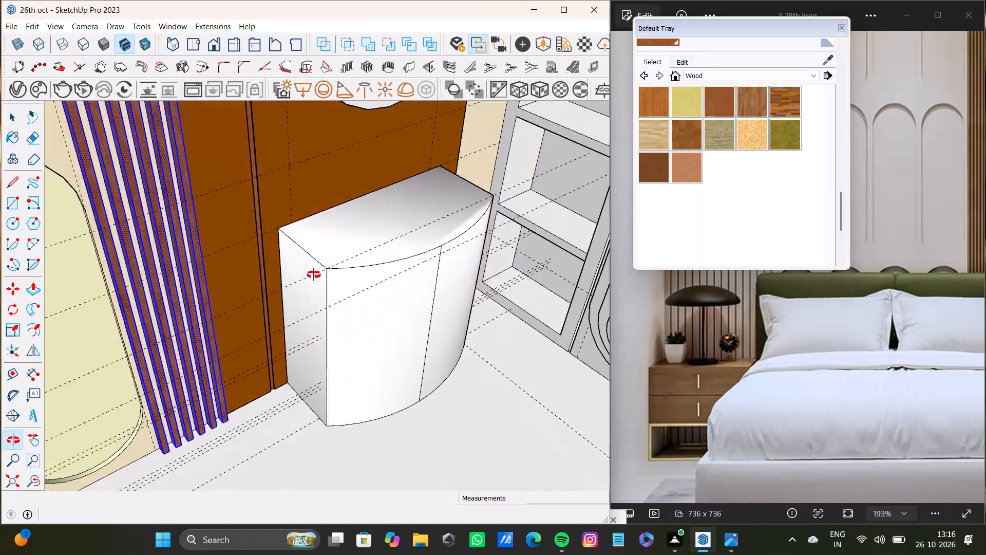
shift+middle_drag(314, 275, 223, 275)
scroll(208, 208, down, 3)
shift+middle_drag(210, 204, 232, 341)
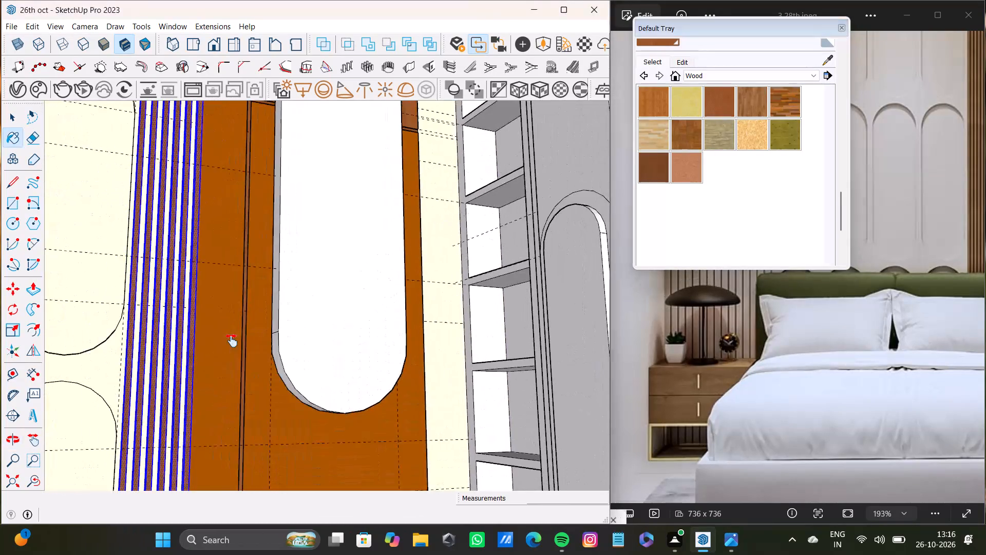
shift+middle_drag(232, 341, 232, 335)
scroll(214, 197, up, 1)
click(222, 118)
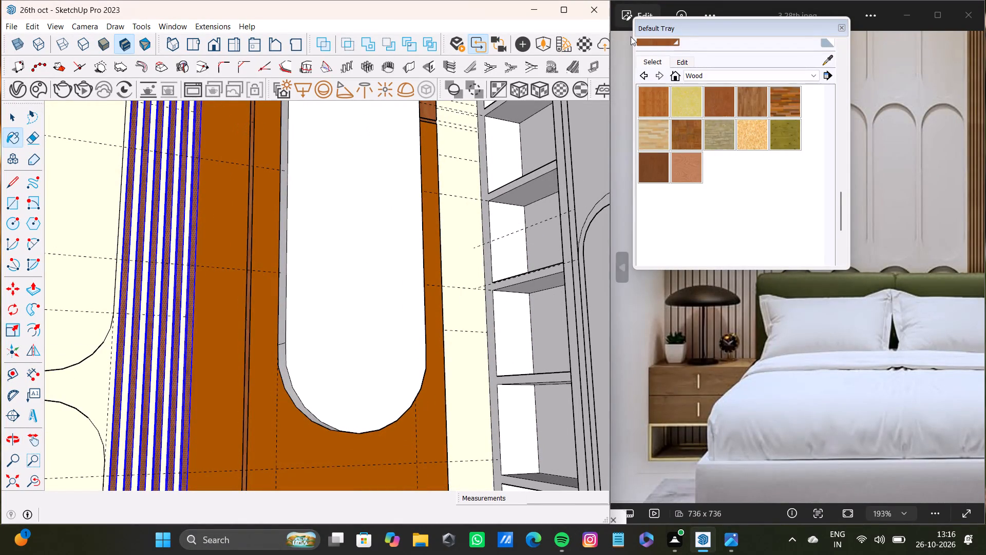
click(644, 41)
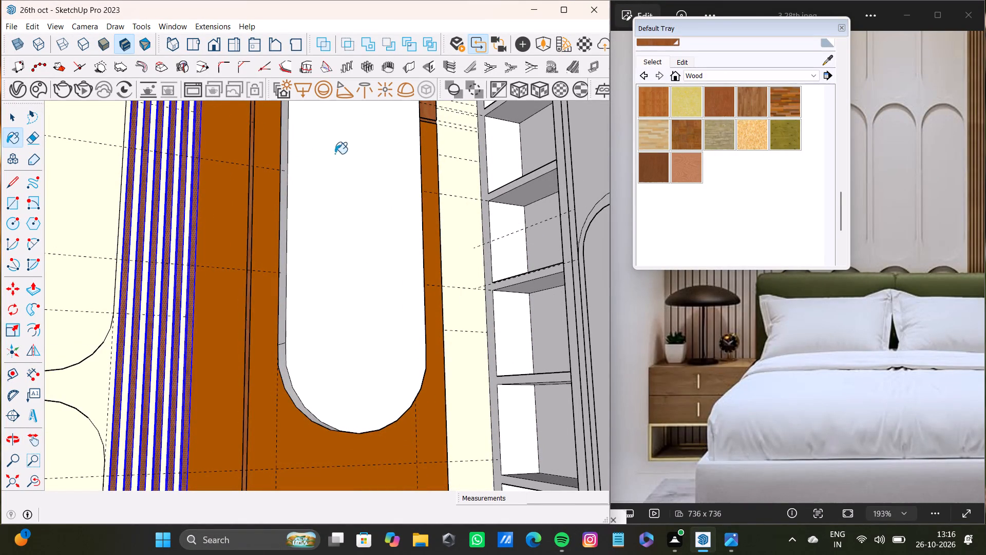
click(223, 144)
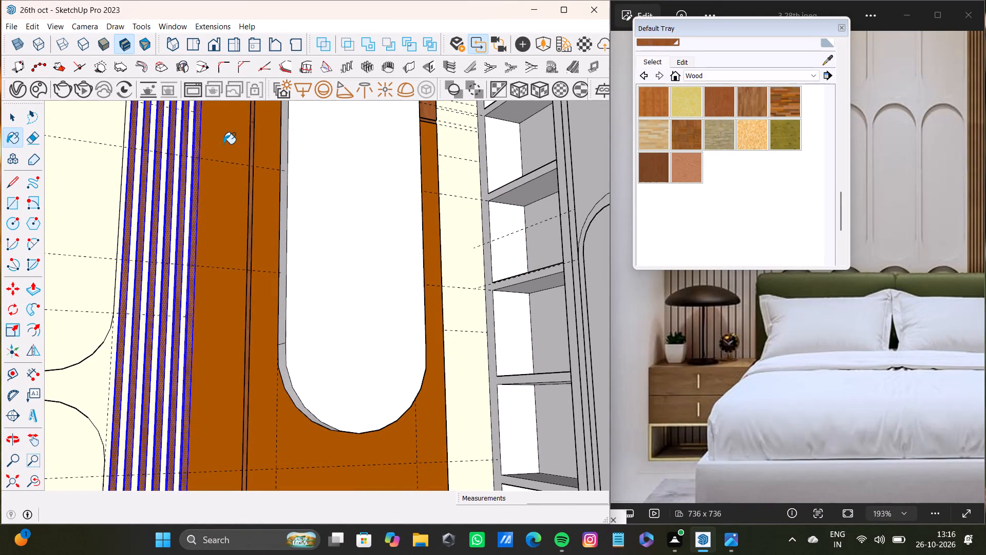
Open the lower panel group and paint its front faces, beside the slats and behind the mirror, with the reddish-brown wood.
key(space)
click(226, 142)
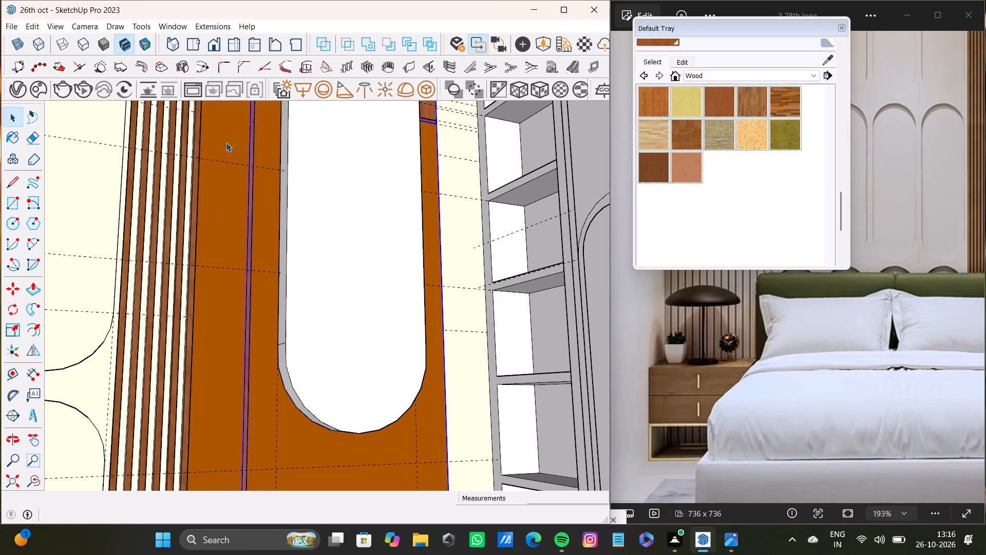
double_click(226, 142)
click(265, 151)
shift+click(229, 152)
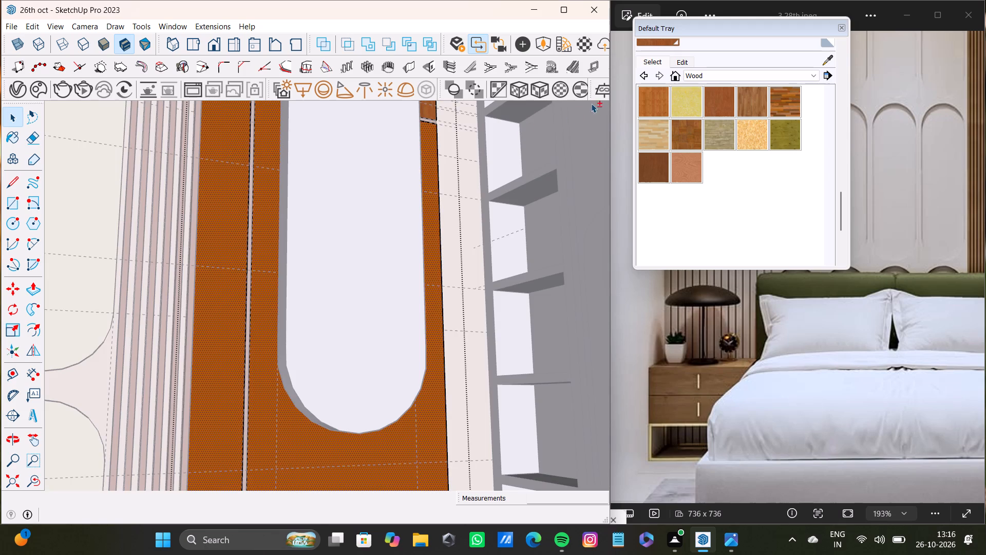
shift+click(656, 44)
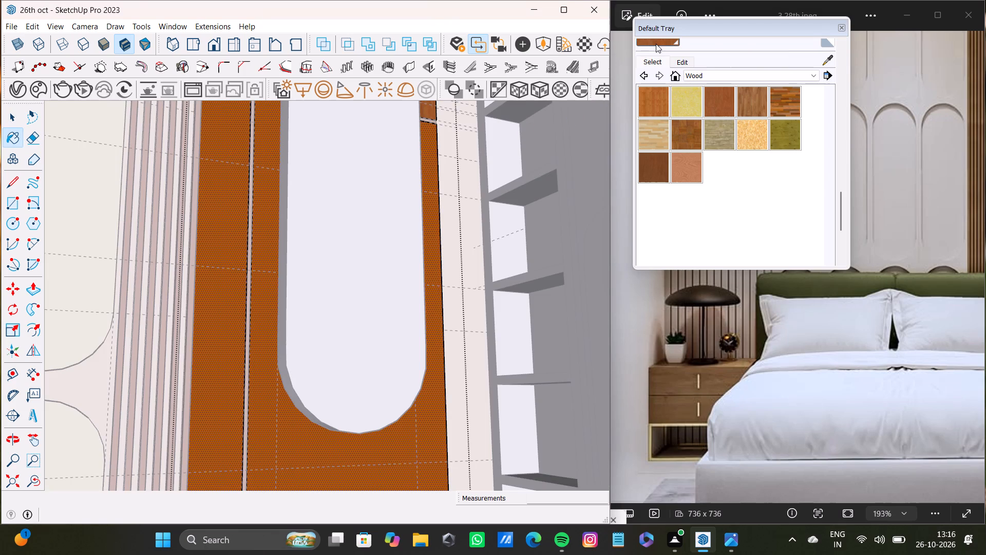
shift+click(230, 157)
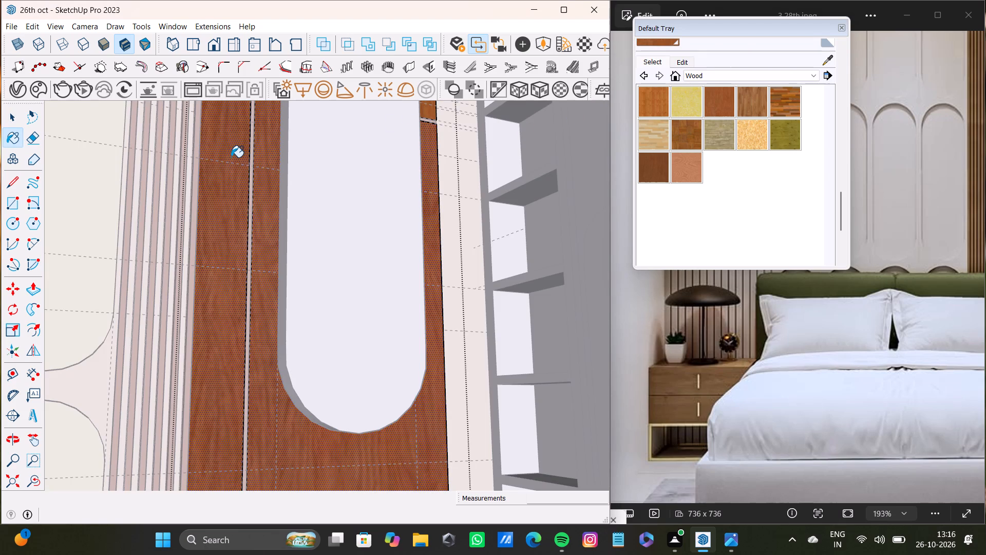
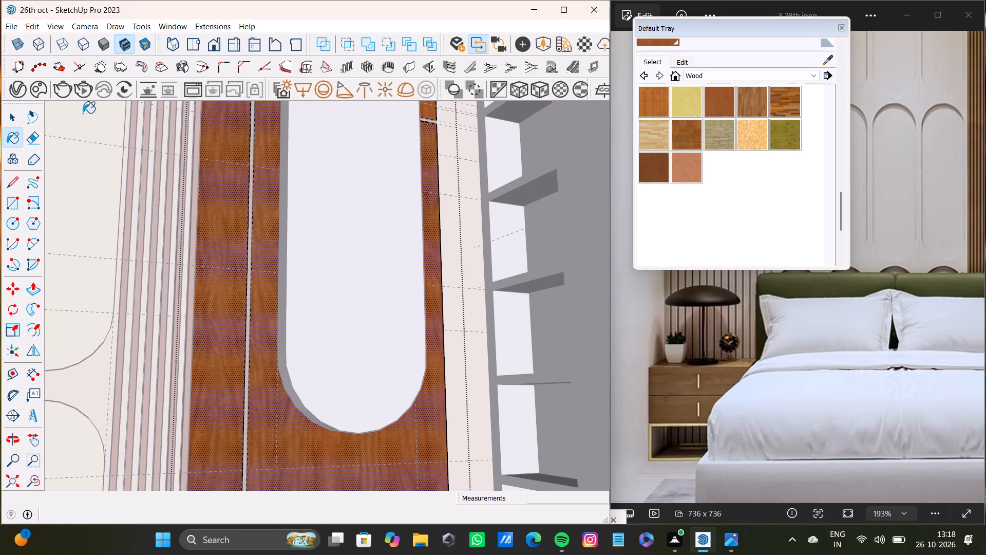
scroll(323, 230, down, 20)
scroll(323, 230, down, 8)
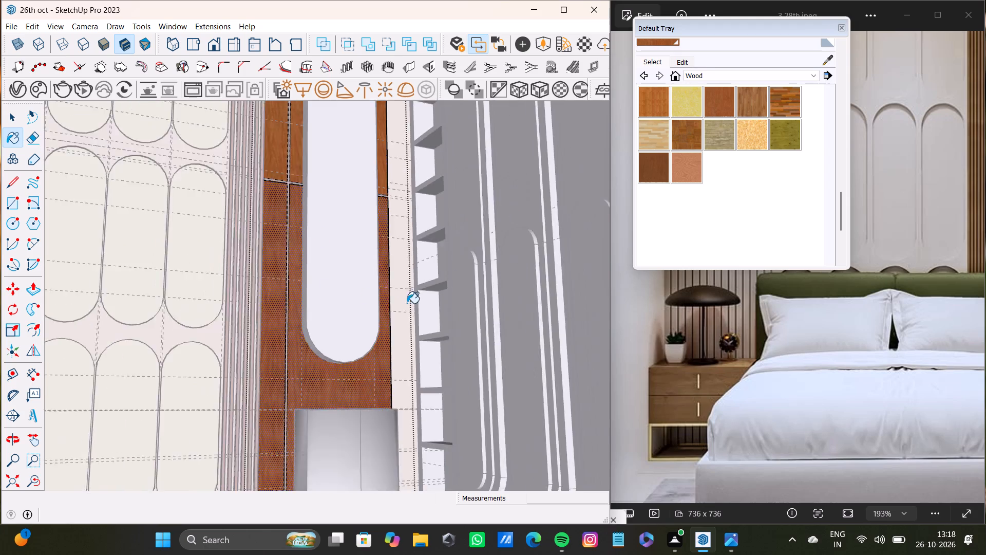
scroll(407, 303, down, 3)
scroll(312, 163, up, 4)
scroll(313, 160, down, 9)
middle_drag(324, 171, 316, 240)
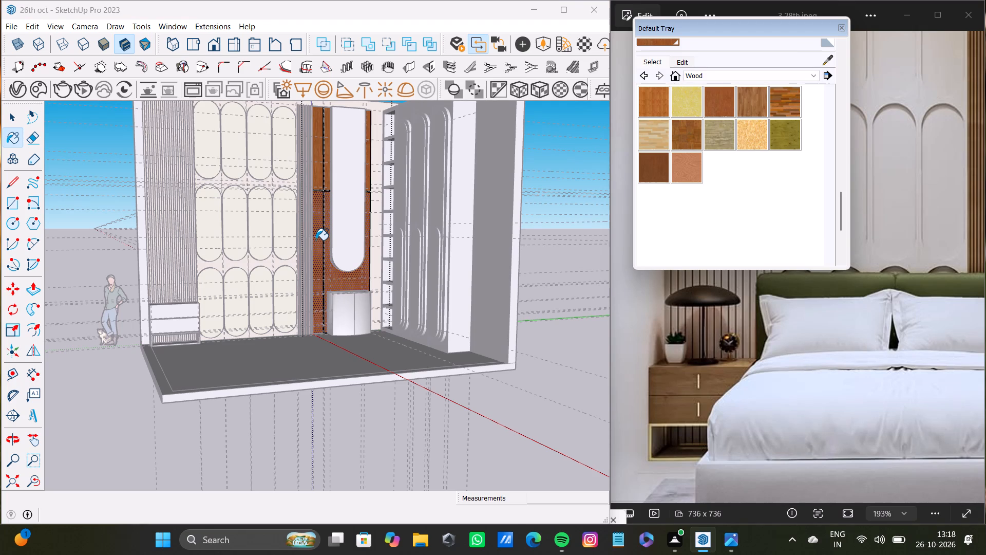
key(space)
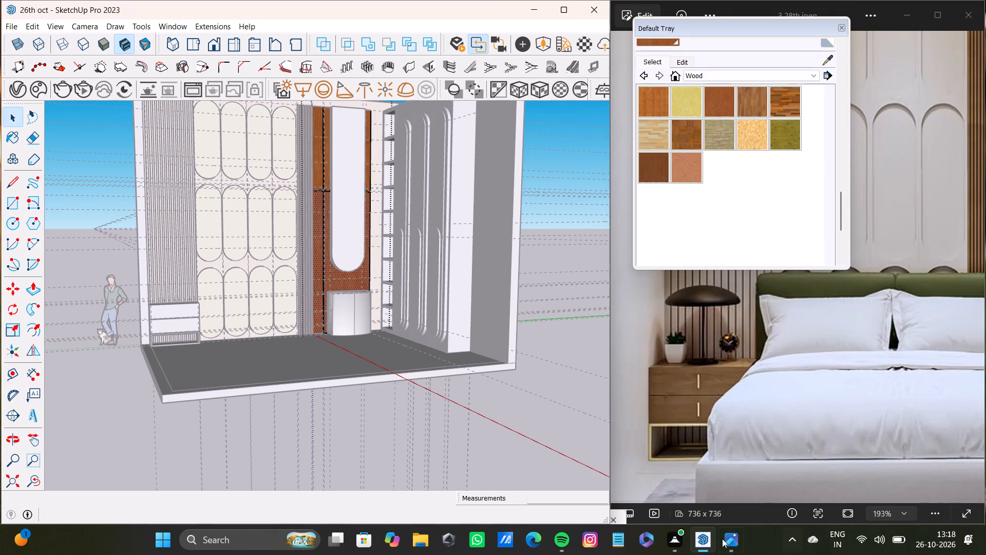
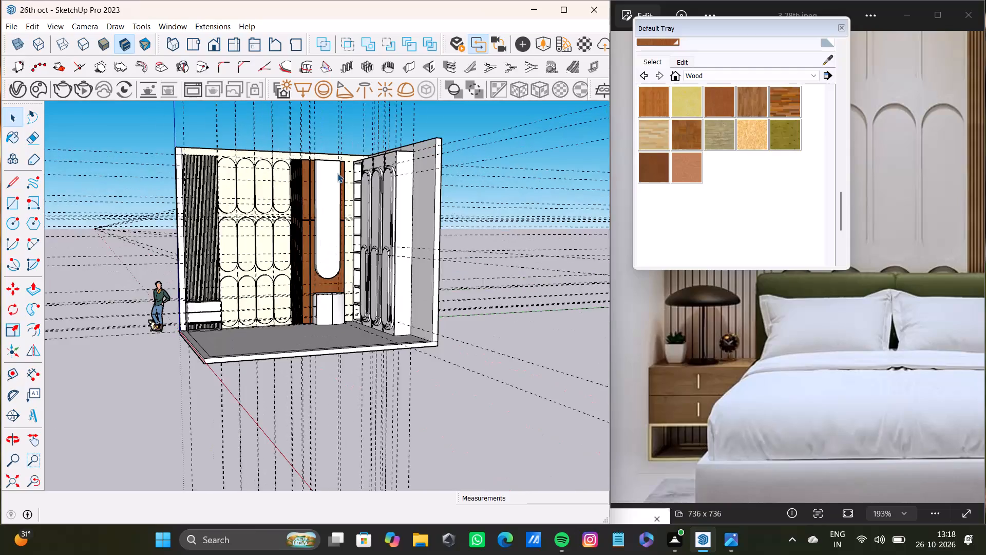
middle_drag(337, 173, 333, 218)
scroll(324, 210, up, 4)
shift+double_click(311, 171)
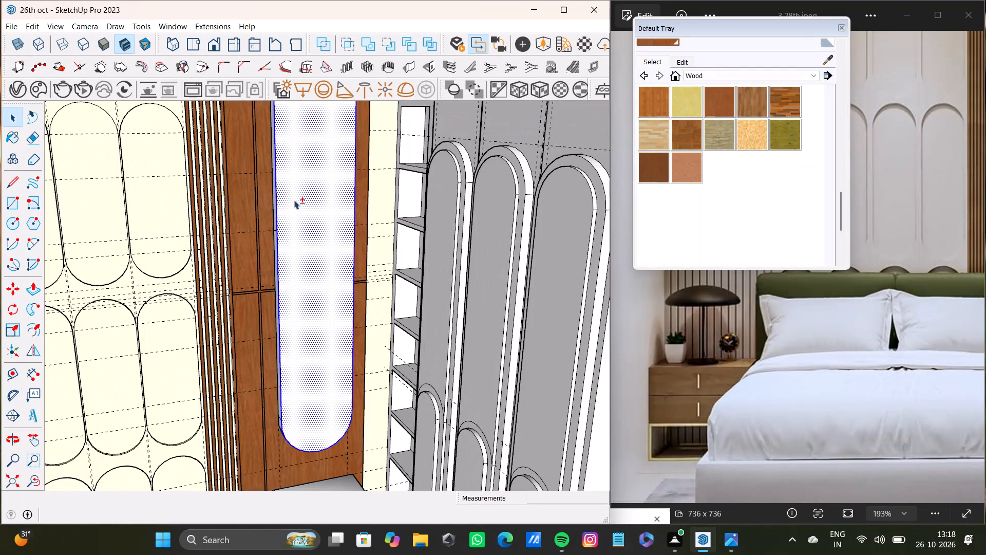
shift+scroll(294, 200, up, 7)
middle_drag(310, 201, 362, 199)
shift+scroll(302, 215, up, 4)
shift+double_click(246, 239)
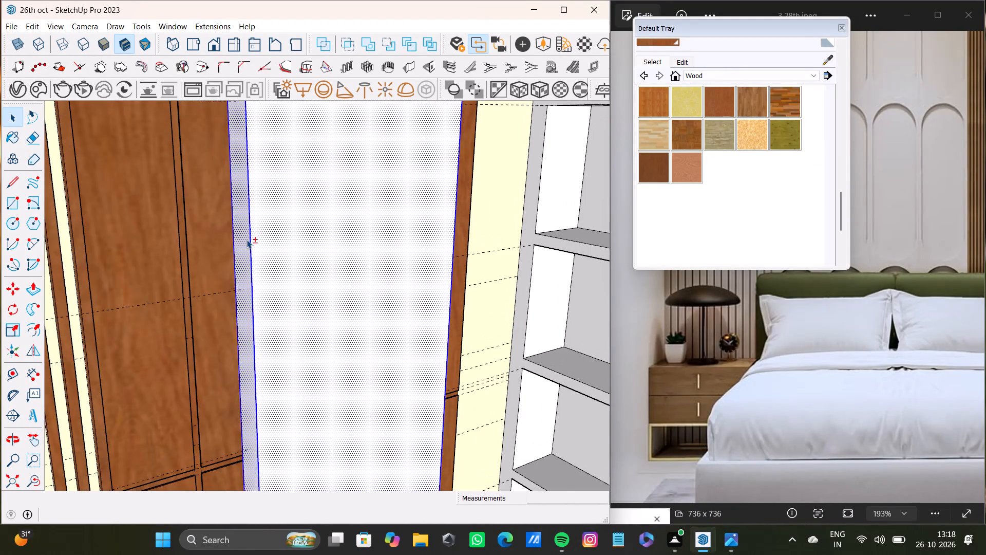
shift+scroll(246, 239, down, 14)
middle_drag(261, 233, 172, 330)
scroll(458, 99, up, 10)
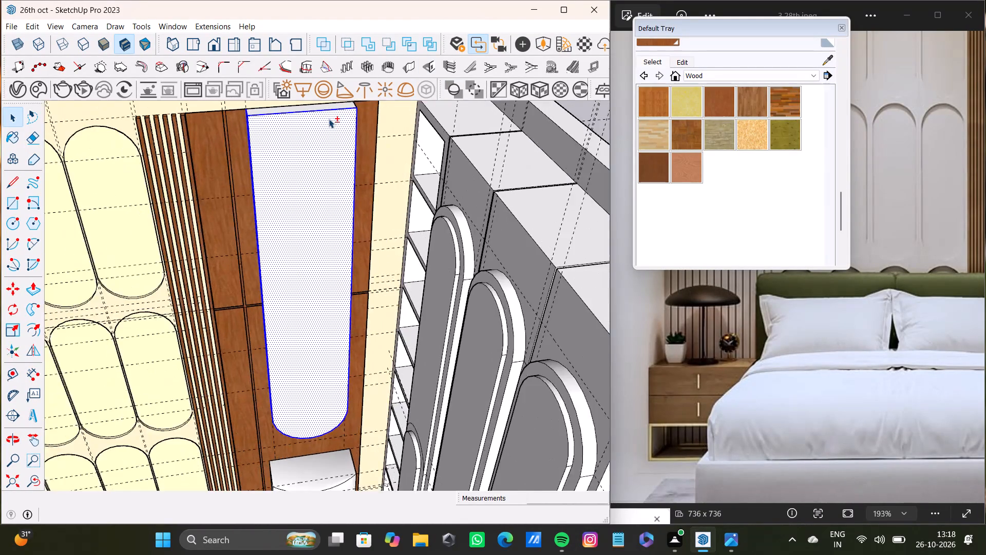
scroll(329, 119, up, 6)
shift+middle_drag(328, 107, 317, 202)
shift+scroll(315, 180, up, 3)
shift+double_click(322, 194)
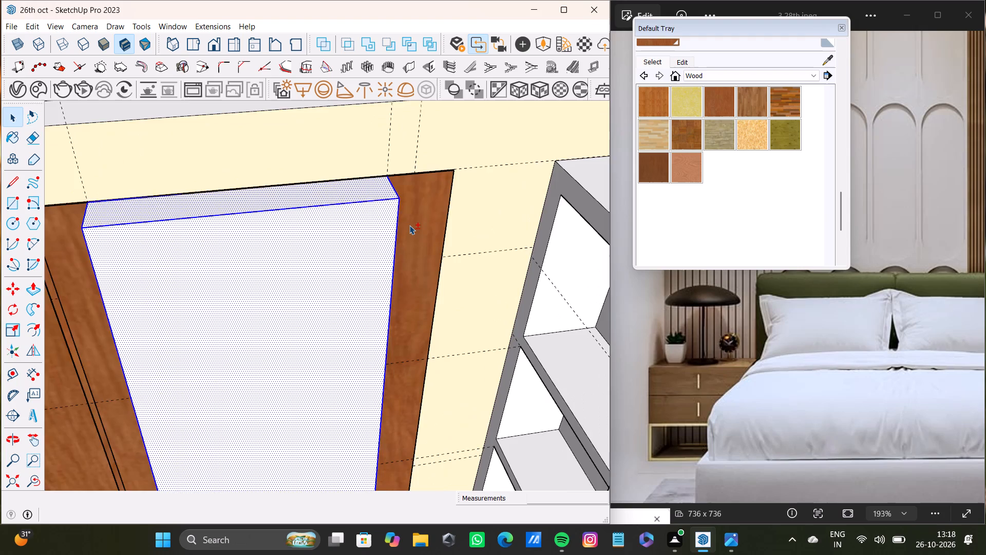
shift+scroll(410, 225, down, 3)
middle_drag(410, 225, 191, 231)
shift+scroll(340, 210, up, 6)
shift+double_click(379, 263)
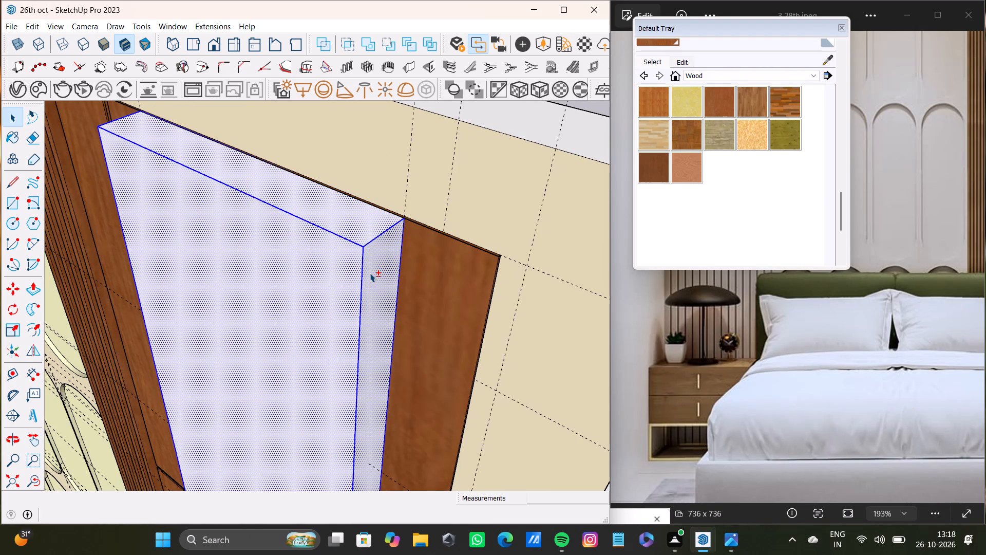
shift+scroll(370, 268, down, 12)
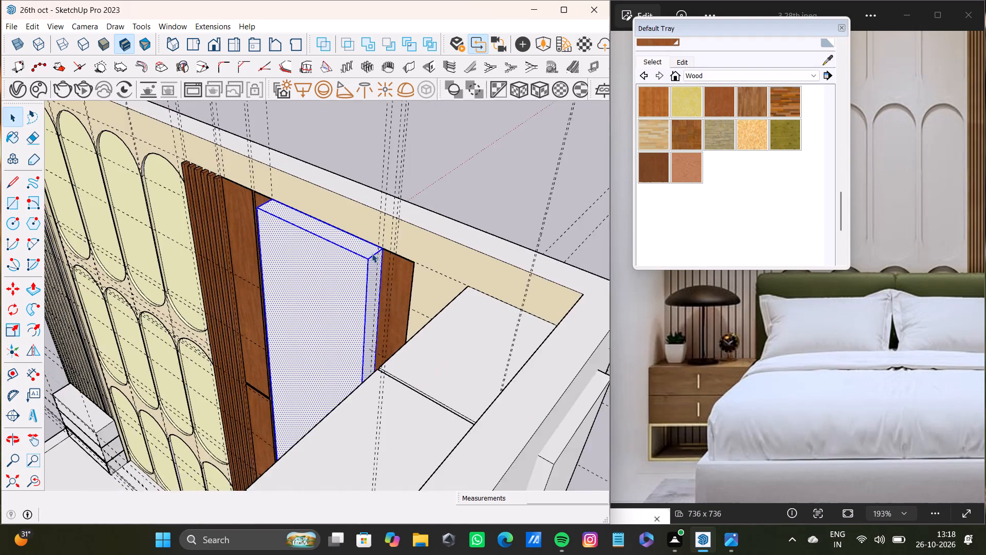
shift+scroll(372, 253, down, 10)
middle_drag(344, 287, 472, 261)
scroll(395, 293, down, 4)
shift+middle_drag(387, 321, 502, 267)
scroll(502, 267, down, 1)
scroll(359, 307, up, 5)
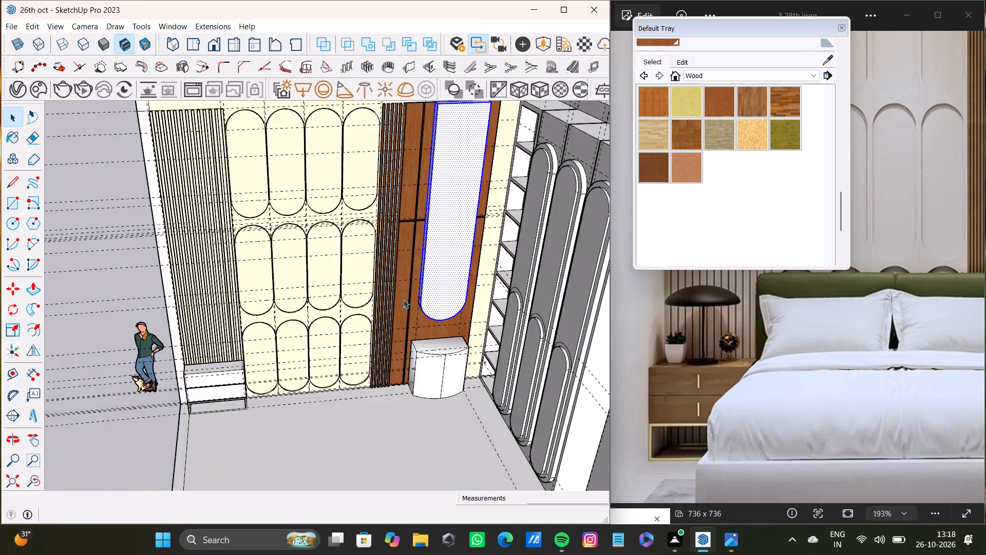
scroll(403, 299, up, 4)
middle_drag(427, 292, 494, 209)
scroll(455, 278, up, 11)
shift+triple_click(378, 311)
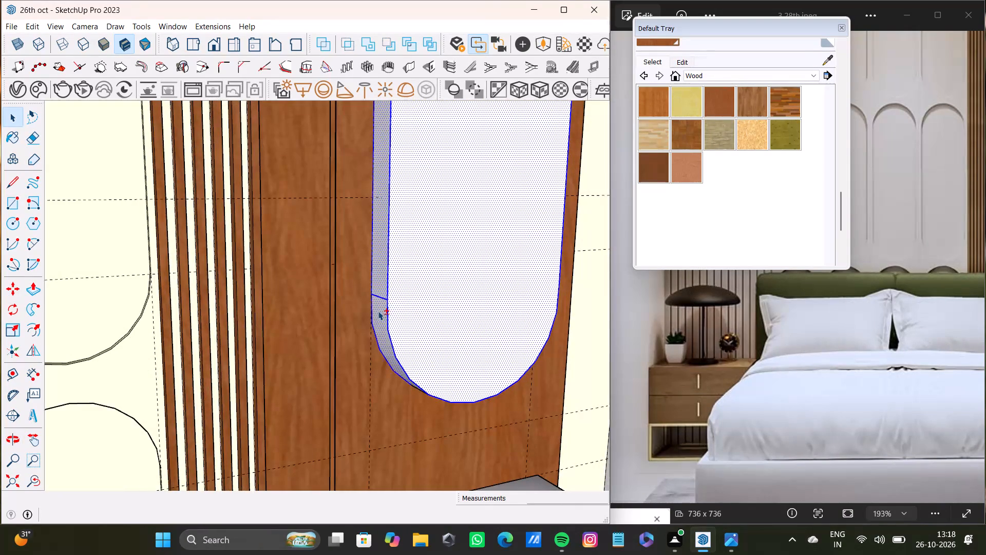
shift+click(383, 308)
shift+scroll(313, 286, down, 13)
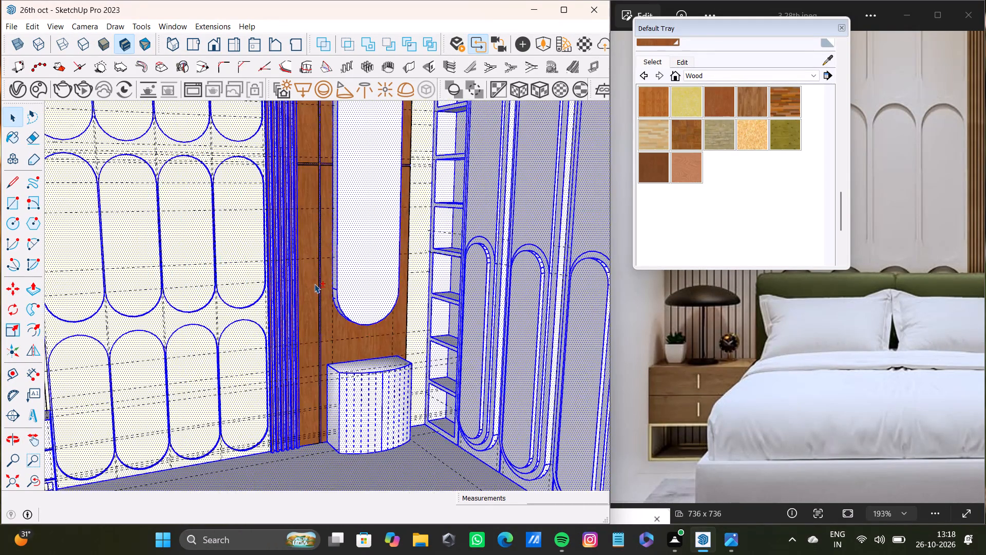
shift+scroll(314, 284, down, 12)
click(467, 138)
Select the front, top, side and curved lower edge faces of the tall arched mirror panel on the wood wall section.
scroll(321, 218, up, 10)
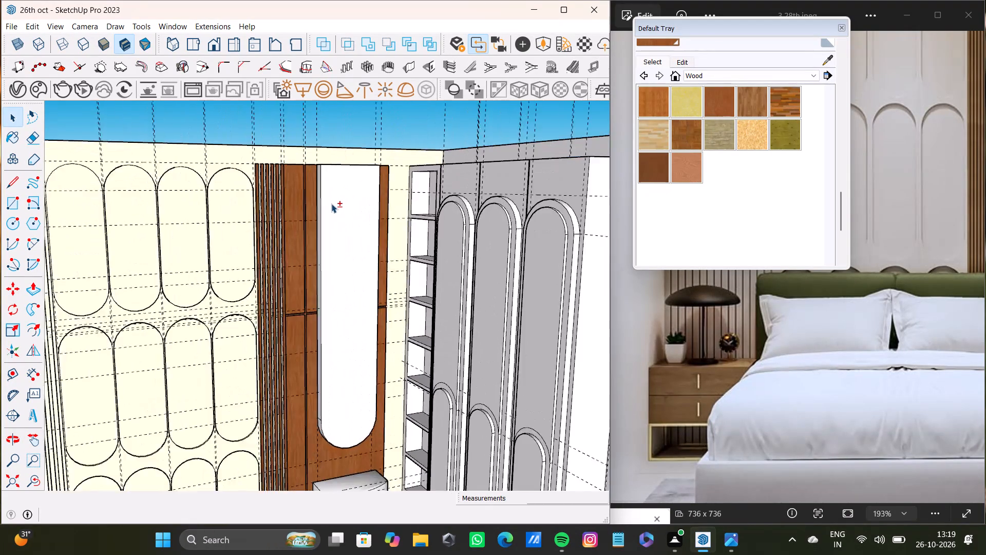
scroll(331, 203, up, 9)
shift+double_click(331, 200)
shift+double_click(305, 220)
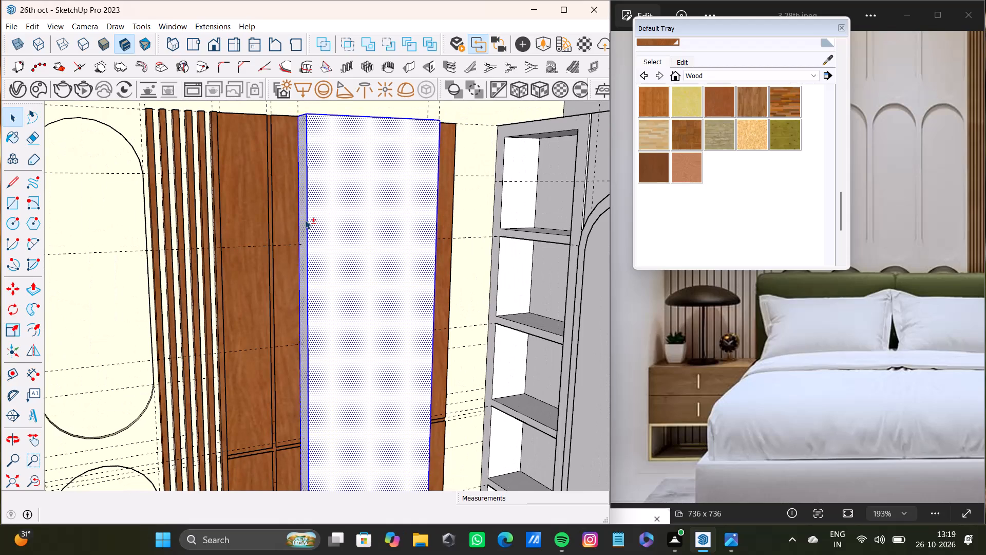
shift+scroll(319, 213, down, 4)
middle_drag(336, 194, 343, 294)
shift+scroll(351, 182, up, 9)
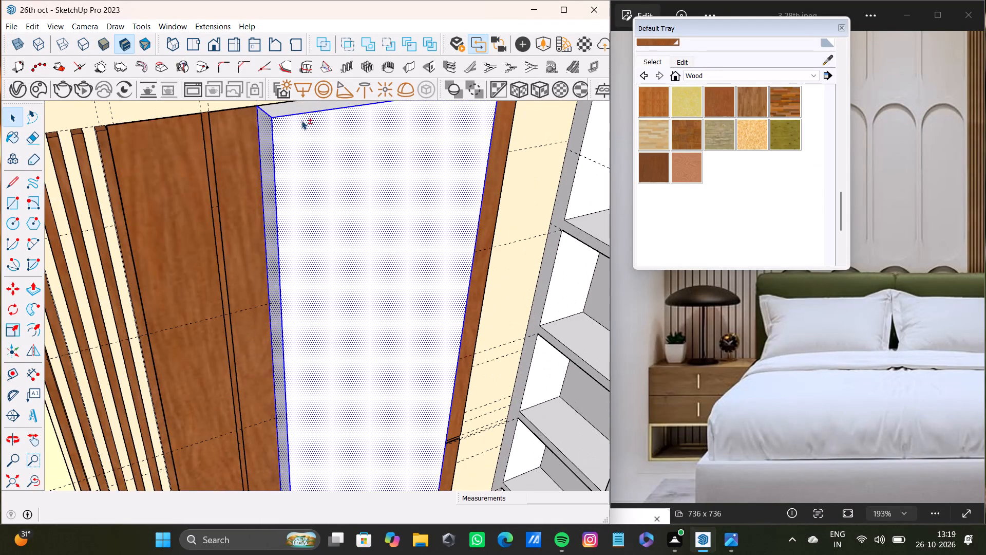
shift+double_click(288, 105)
shift+scroll(368, 146, down, 13)
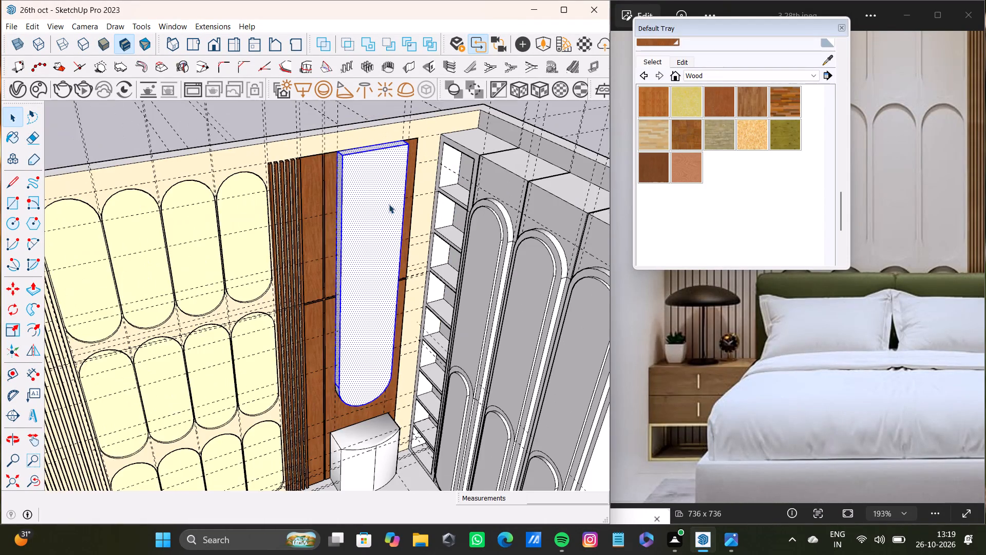
middle_drag(325, 217, 90, 211)
scroll(434, 198, up, 4)
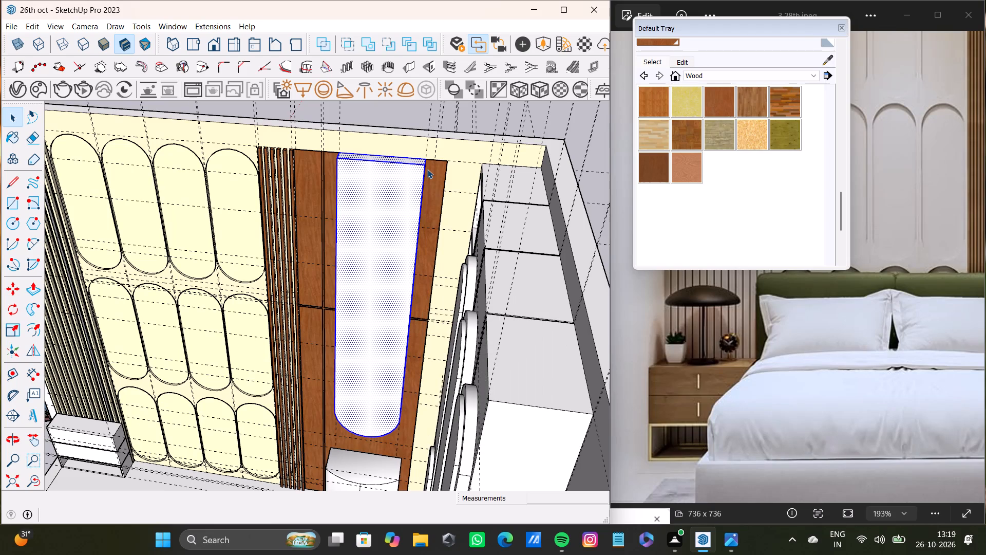
scroll(430, 166, up, 6)
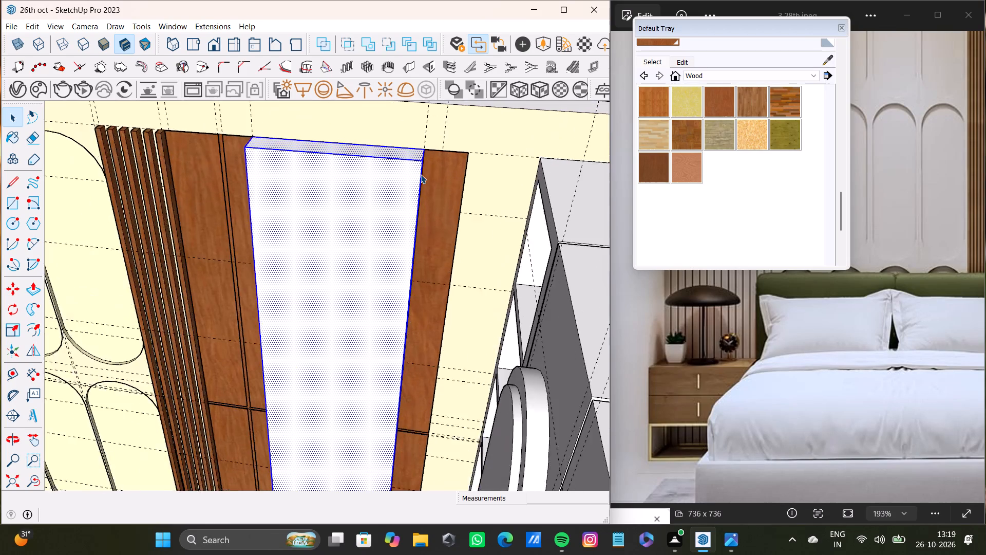
scroll(421, 174, up, 2)
middle_drag(421, 174, 340, 177)
shift+scroll(366, 169, up, 6)
shift+double_click(430, 182)
shift+scroll(430, 182, down, 10)
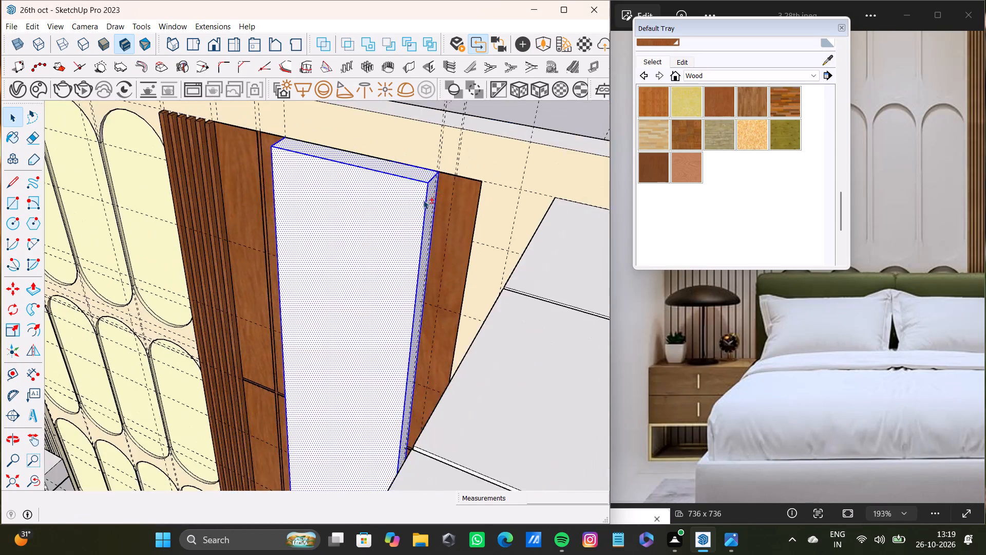
shift+scroll(423, 200, down, 4)
shift+middle_drag(413, 231, 549, 166)
middle_drag(455, 303, 579, 292)
scroll(514, 337, up, 3)
middle_drag(465, 350, 573, 274)
scroll(457, 331, up, 6)
shift+middle_drag(423, 369, 424, 234)
scroll(403, 259, up, 6)
shift+double_click(390, 267)
shift+scroll(395, 267, down, 13)
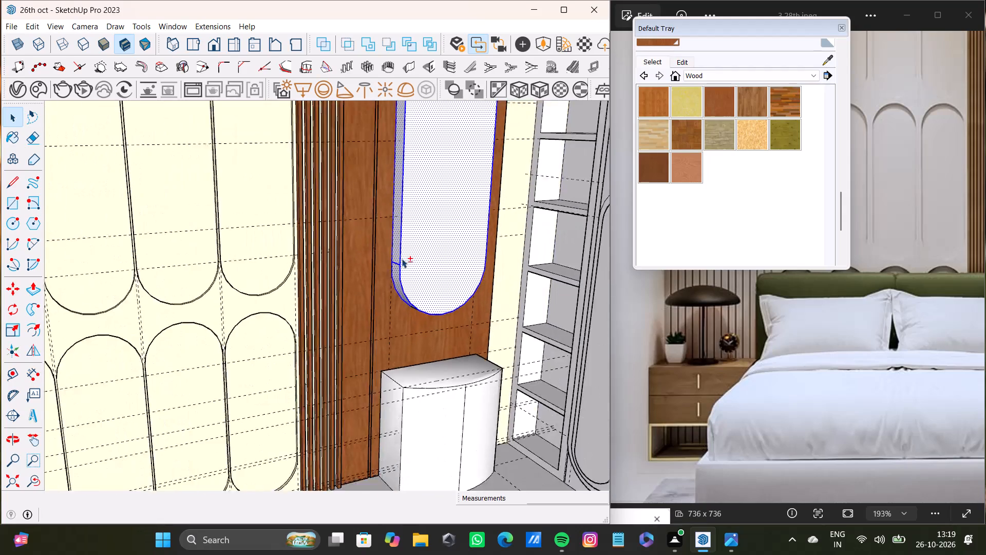
shift+scroll(402, 258, down, 3)
shift+middle_drag(417, 231, 450, 345)
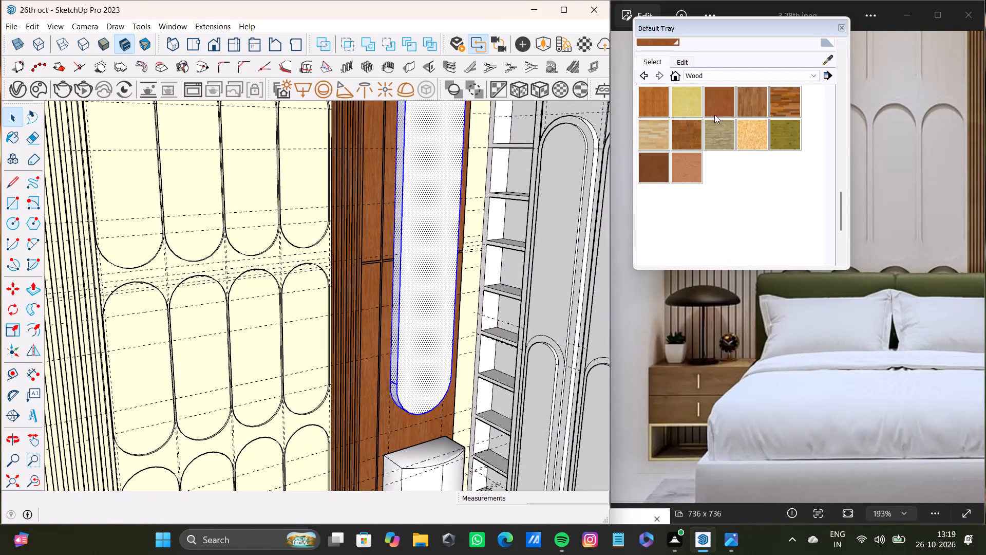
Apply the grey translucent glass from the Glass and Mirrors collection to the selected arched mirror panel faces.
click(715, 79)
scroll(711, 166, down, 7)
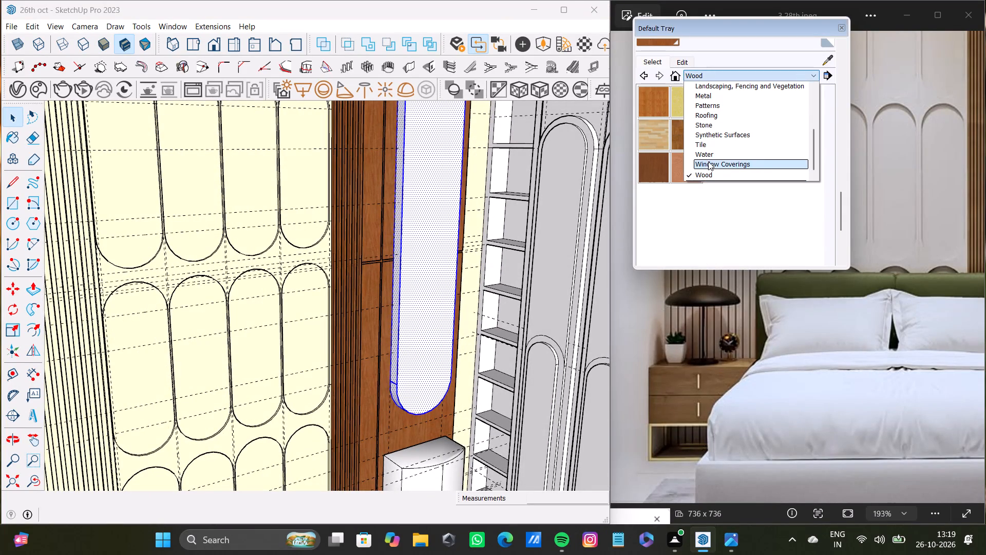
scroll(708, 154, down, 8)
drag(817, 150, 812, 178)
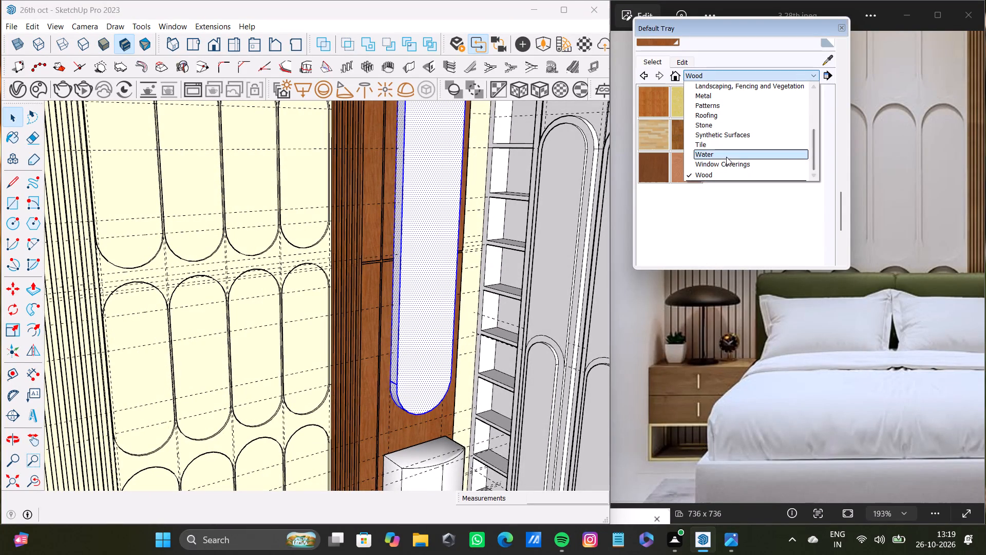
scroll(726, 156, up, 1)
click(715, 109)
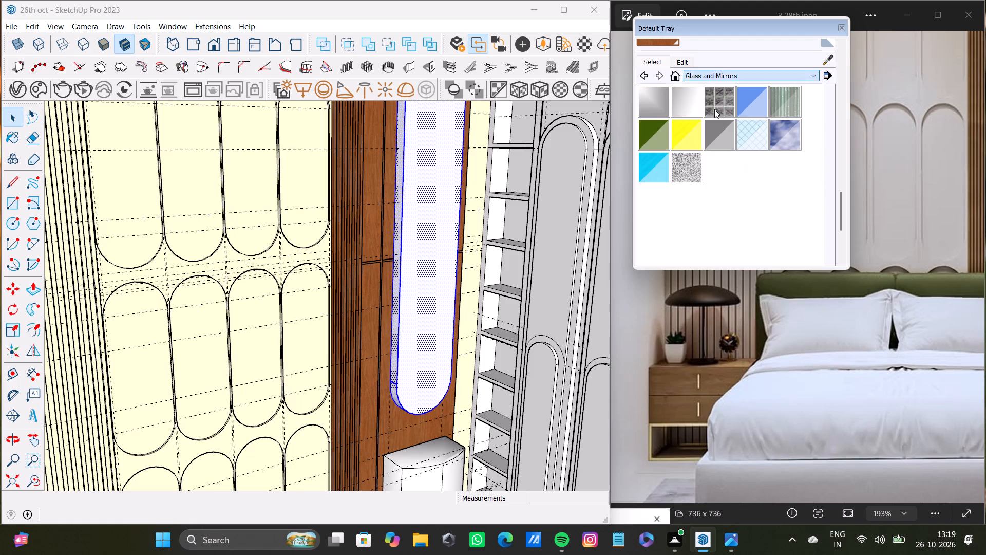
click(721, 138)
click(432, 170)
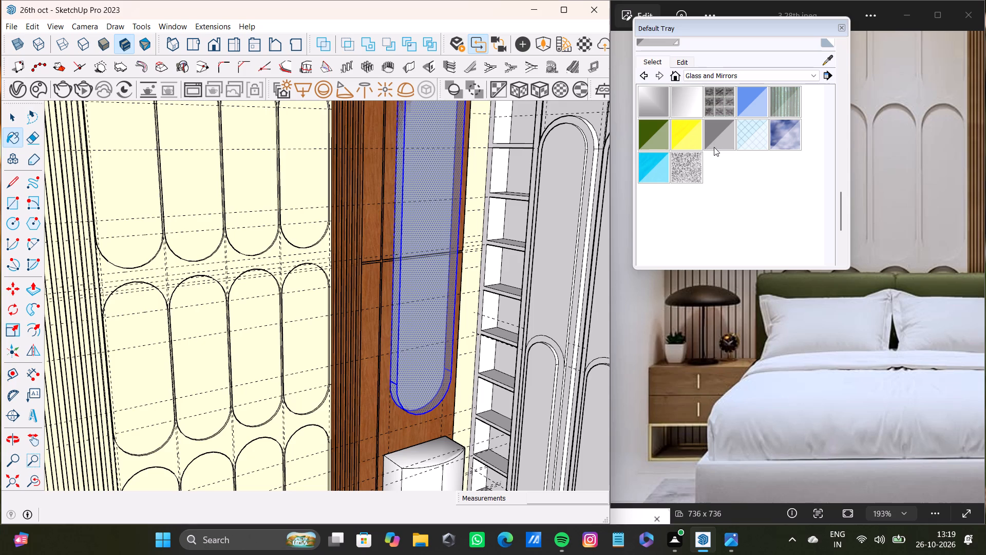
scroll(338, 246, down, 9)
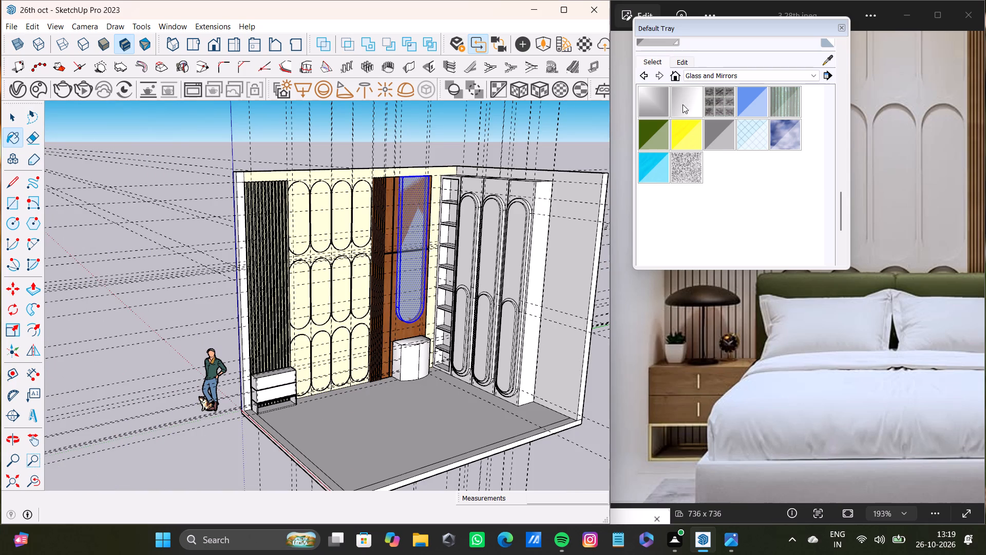
Apply the Mirror 02 material to the selected faces of the arched mirror panel, then return to selecting.
click(680, 103)
scroll(419, 213, up, 7)
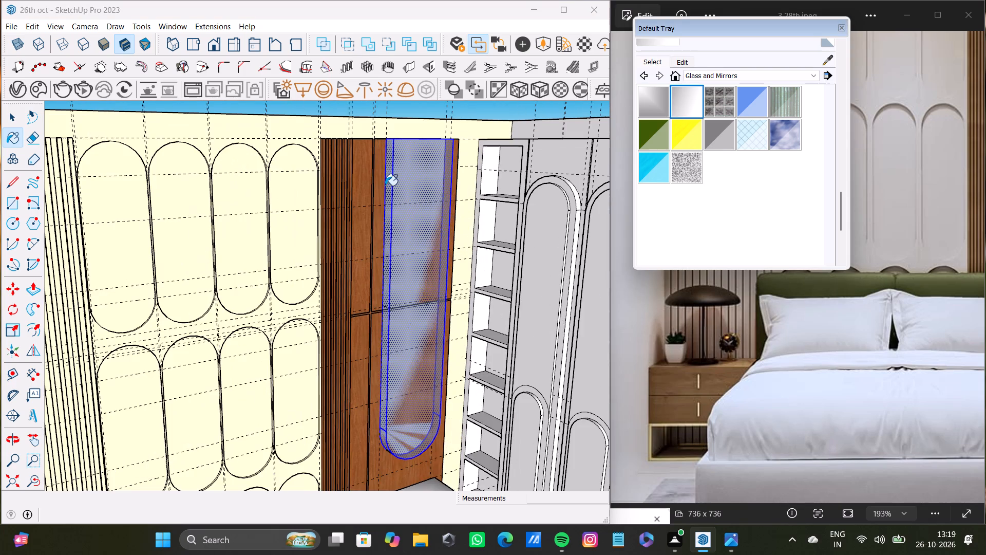
scroll(385, 186, up, 1)
click(407, 170)
scroll(411, 168, down, 5)
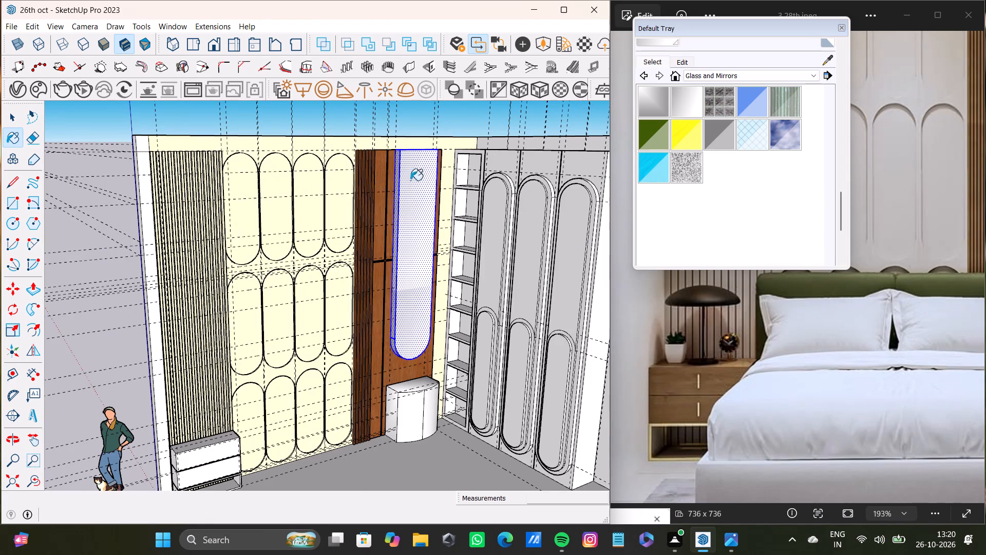
scroll(379, 187, up, 4)
scroll(708, 137, up, 4)
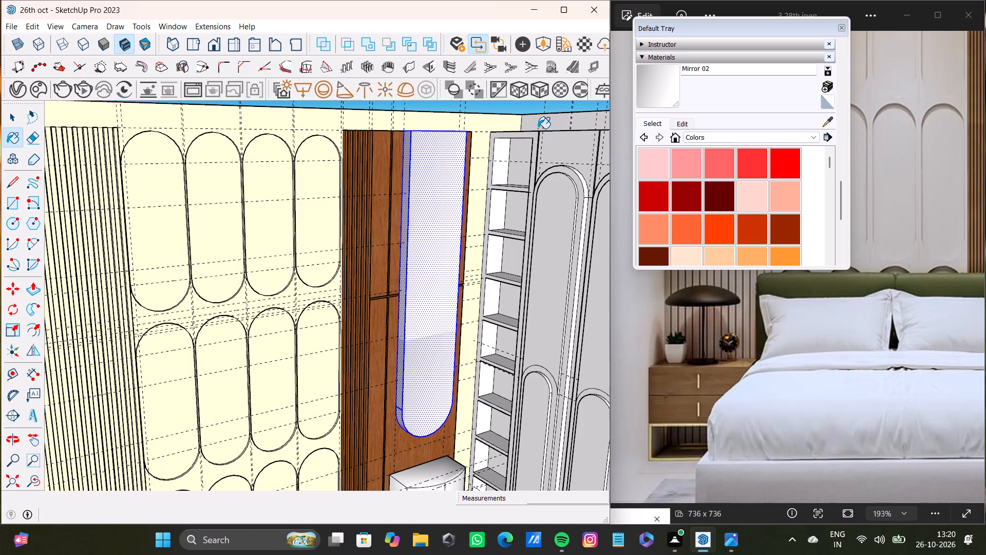
scroll(412, 150, up, 11)
click(398, 133)
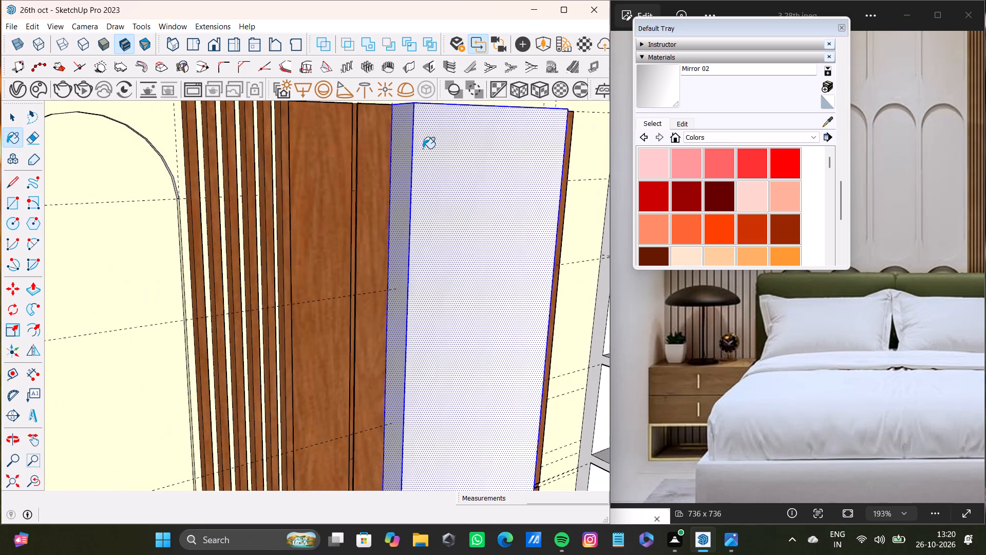
scroll(483, 140, down, 20)
scroll(483, 140, down, 9)
middle_drag(467, 148, 541, 297)
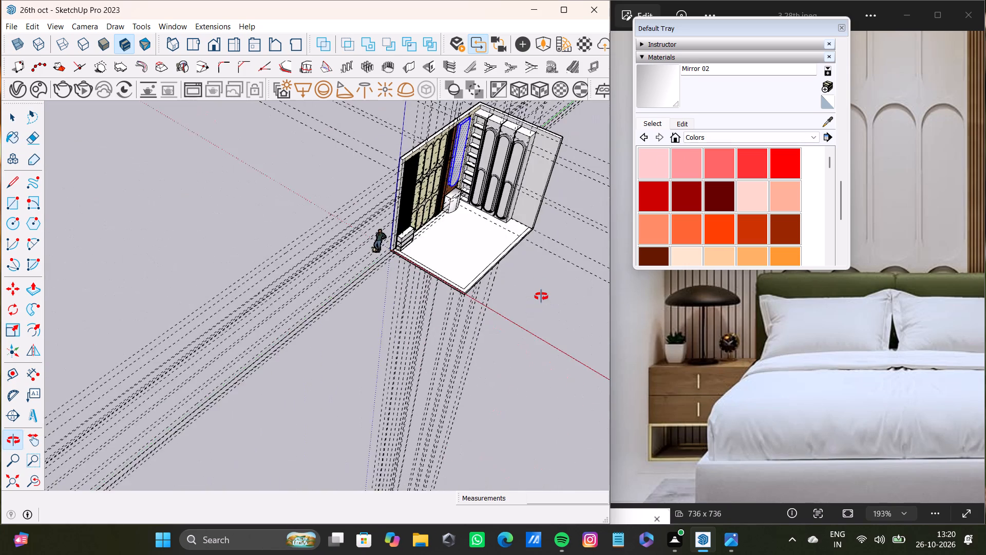
middle_drag(541, 297, 466, 237)
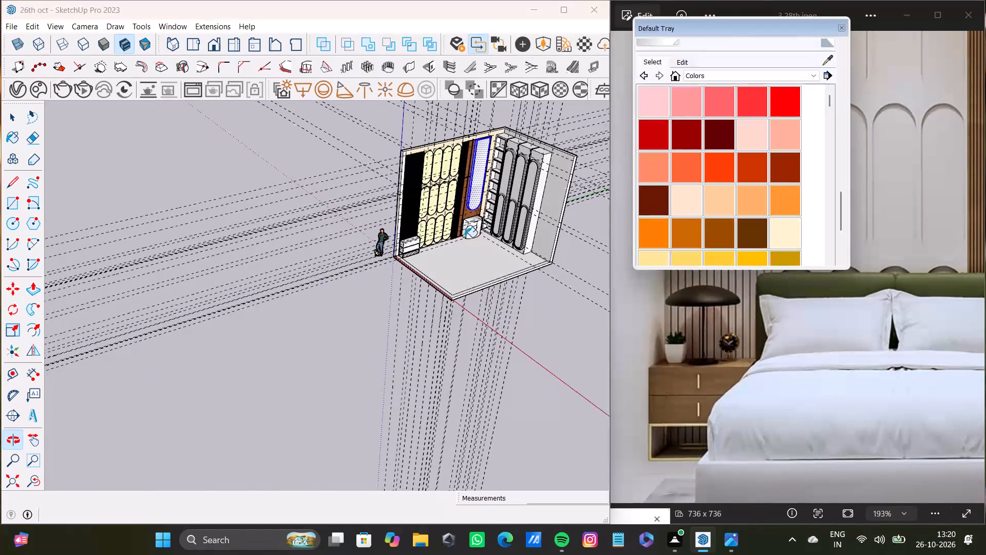
key(space)
scroll(418, 256, down, 8)
click(318, 124)
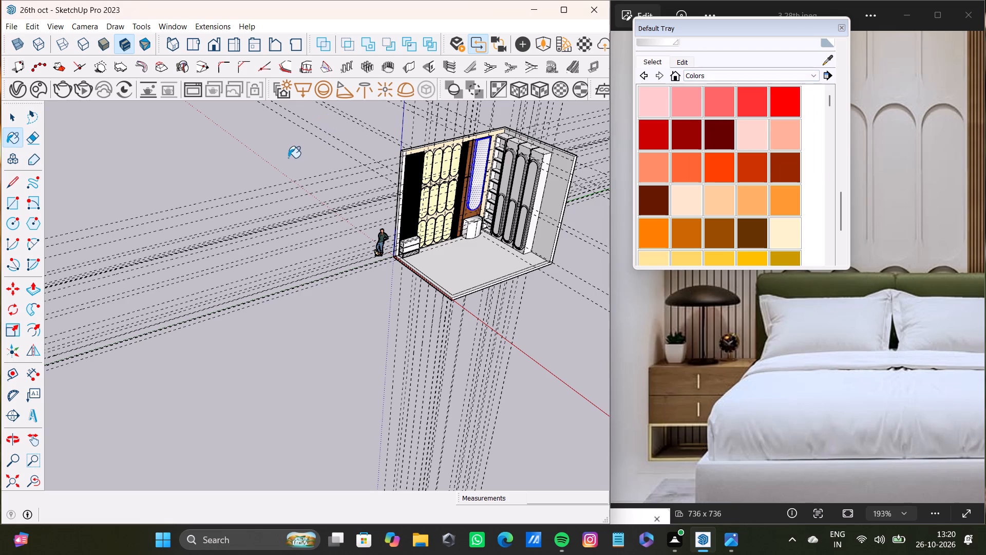
click(286, 155)
key(space)
scroll(433, 188, up, 3)
Close the materials tray and bring the whole bedroom reference photo into view.
click(838, 31)
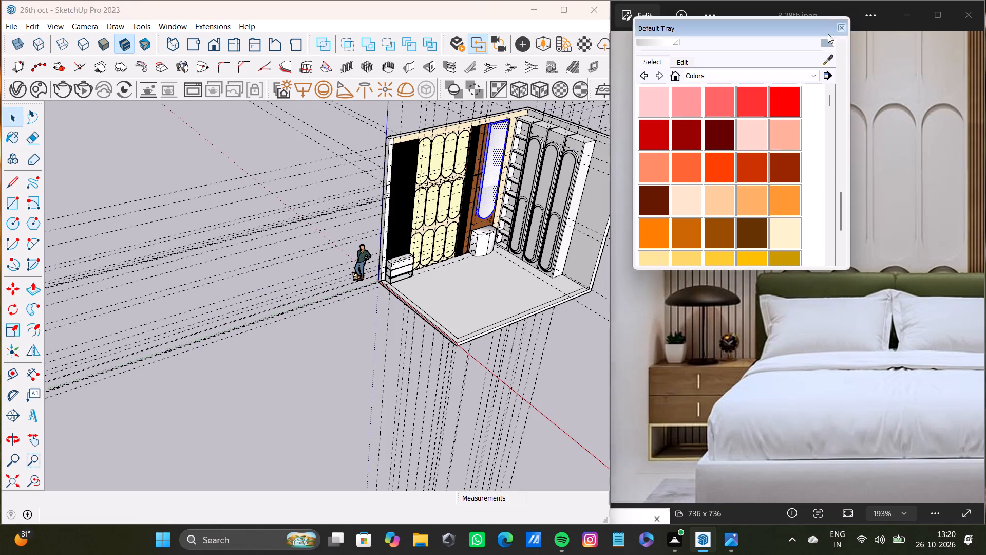
scroll(667, 334, down, 17)
scroll(539, 224, down, 4)
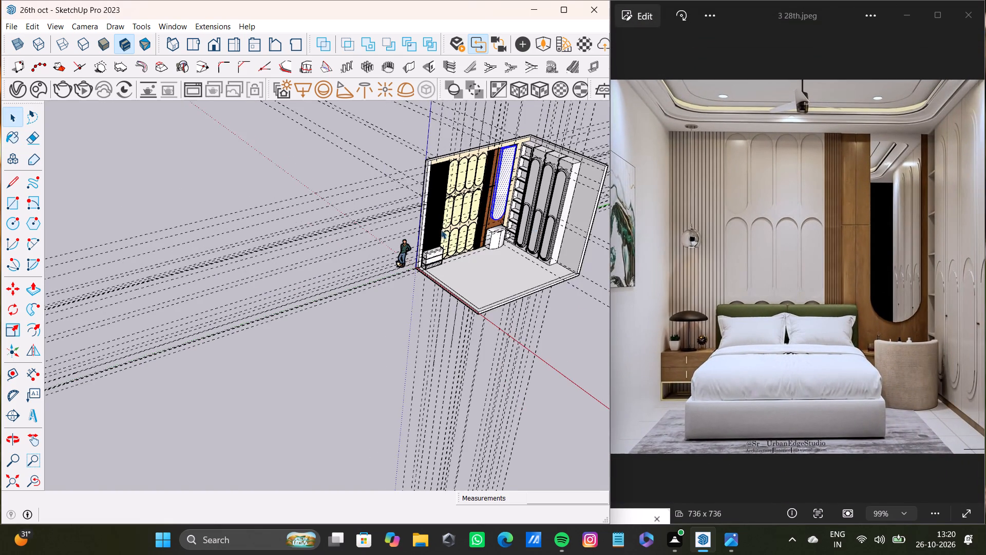
Examine the modelled room from several angles alongside the reference photo.
middle_drag(529, 252, 445, 252)
key(space)
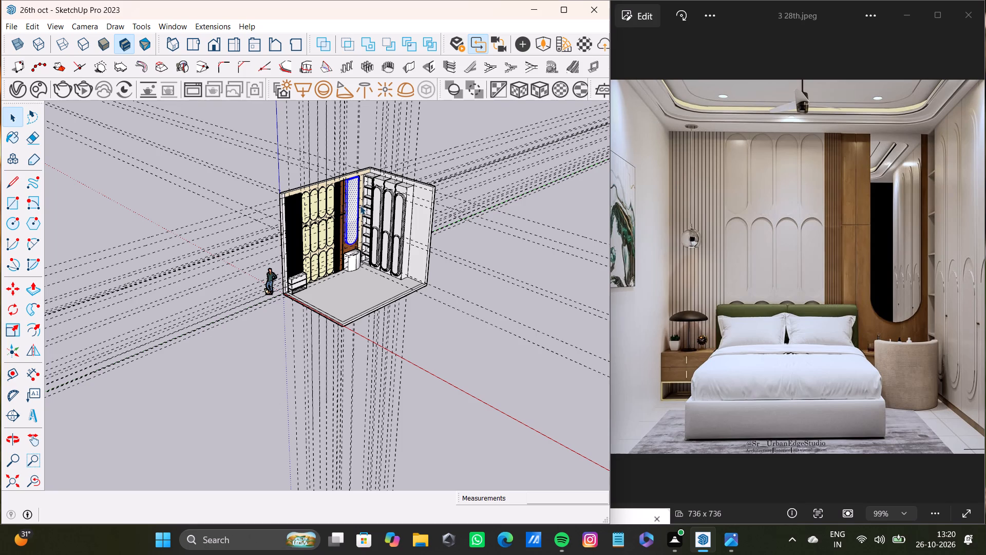
scroll(374, 262, up, 8)
scroll(357, 281, down, 7)
middle_drag(357, 289, 474, 264)
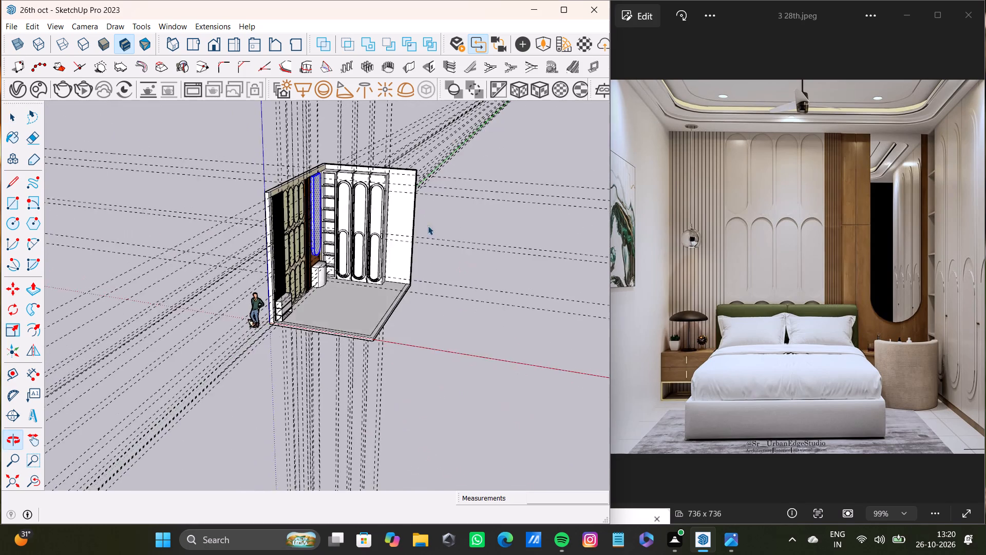
scroll(384, 192, up, 3)
scroll(387, 191, down, 3)
middle_drag(387, 192, 254, 234)
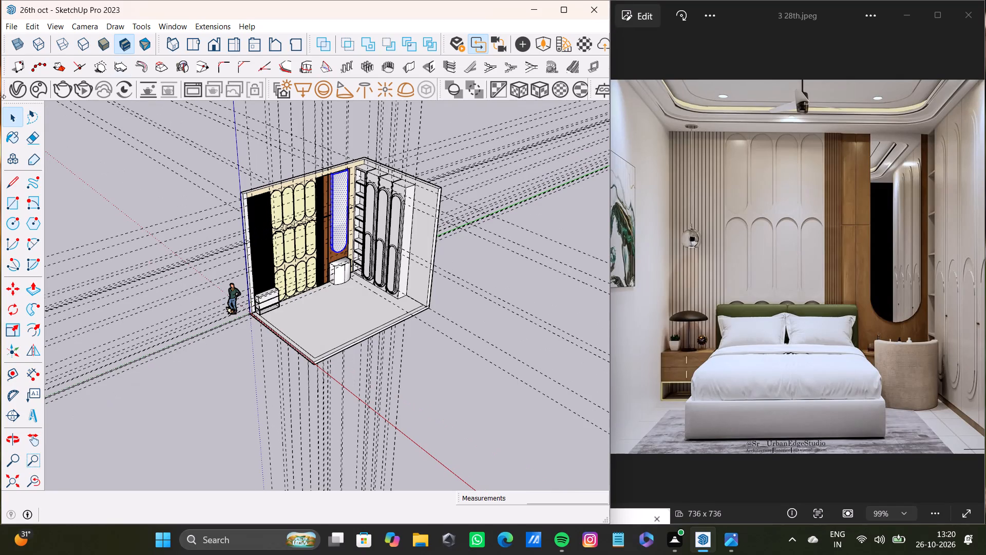
Sample the cream colour from the slatted panel on the arched wall and apply it to the unpainted wardrobe, walls and floor.
scroll(421, 206, up, 13)
middle_drag(364, 200, 415, 200)
scroll(415, 200, down, 2)
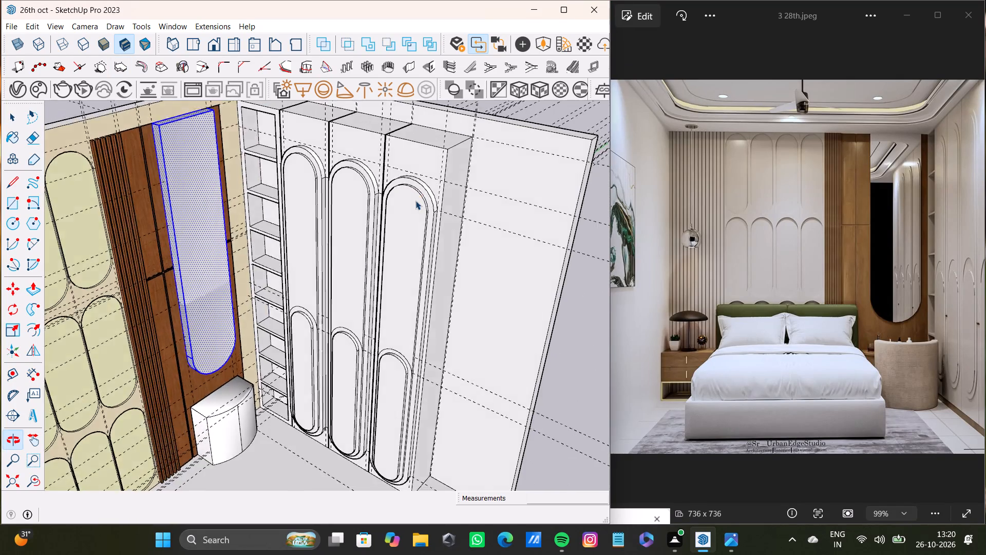
scroll(415, 200, down, 11)
middle_drag(311, 198, 134, 217)
scroll(188, 179, up, 15)
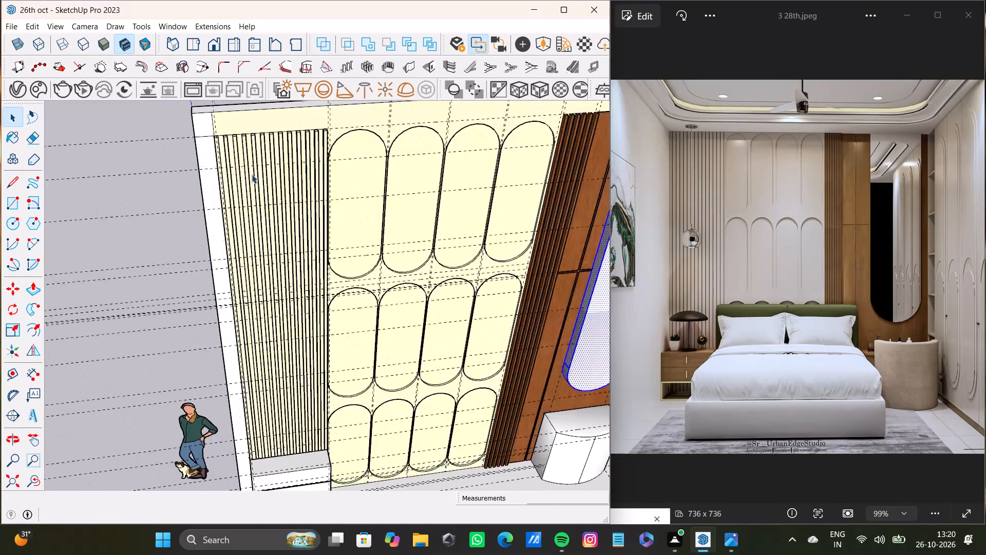
scroll(252, 174, up, 1)
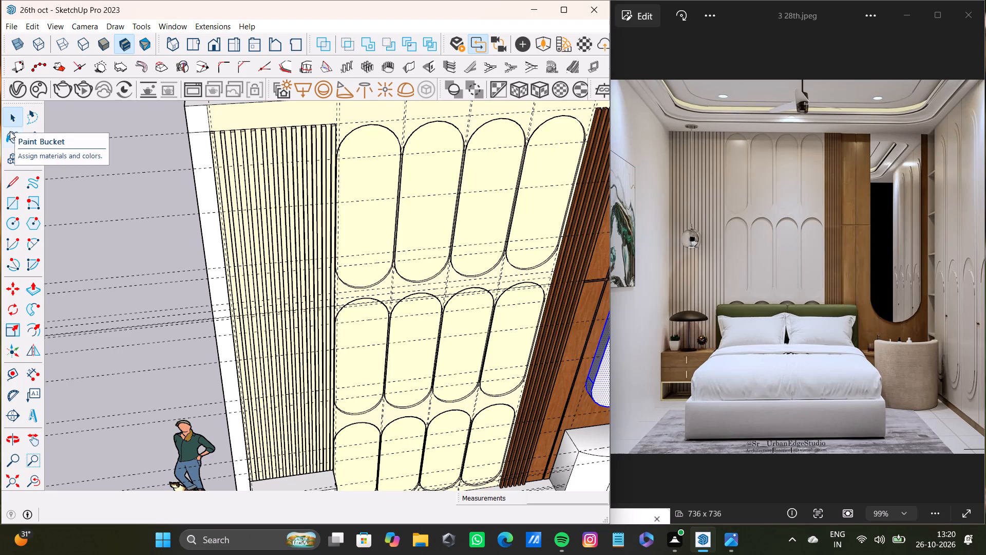
click(10, 131)
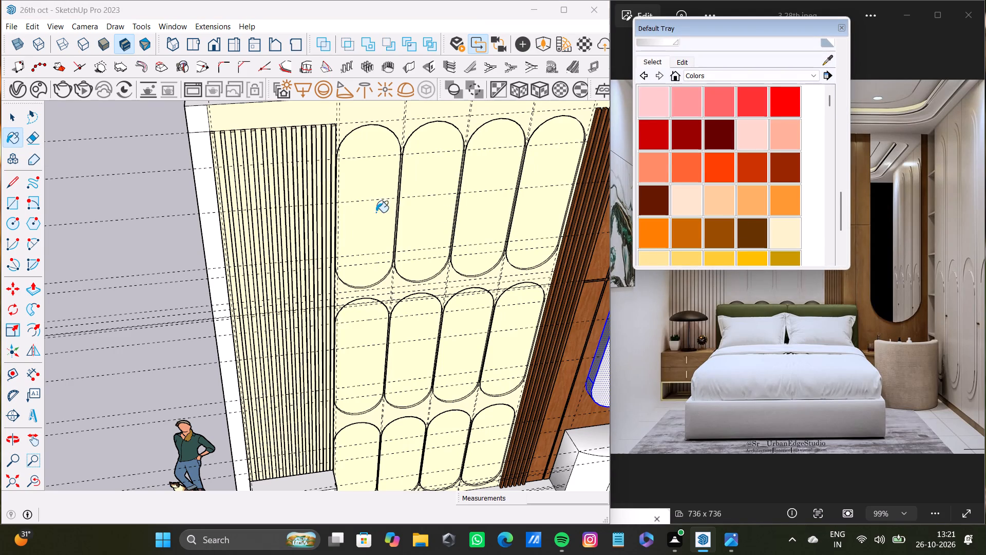
click(829, 61)
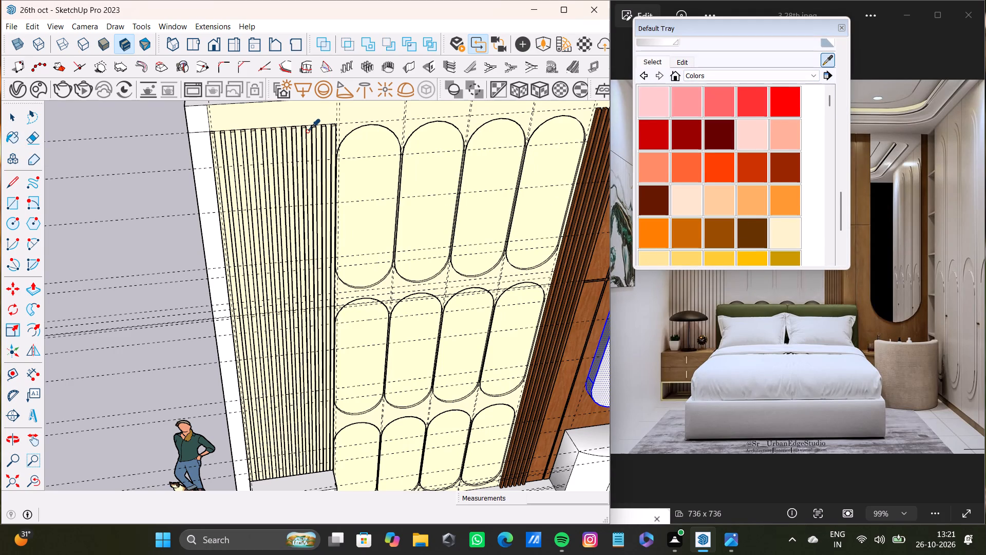
click(304, 131)
scroll(313, 172, down, 9)
shift+middle_drag(345, 218, 445, 188)
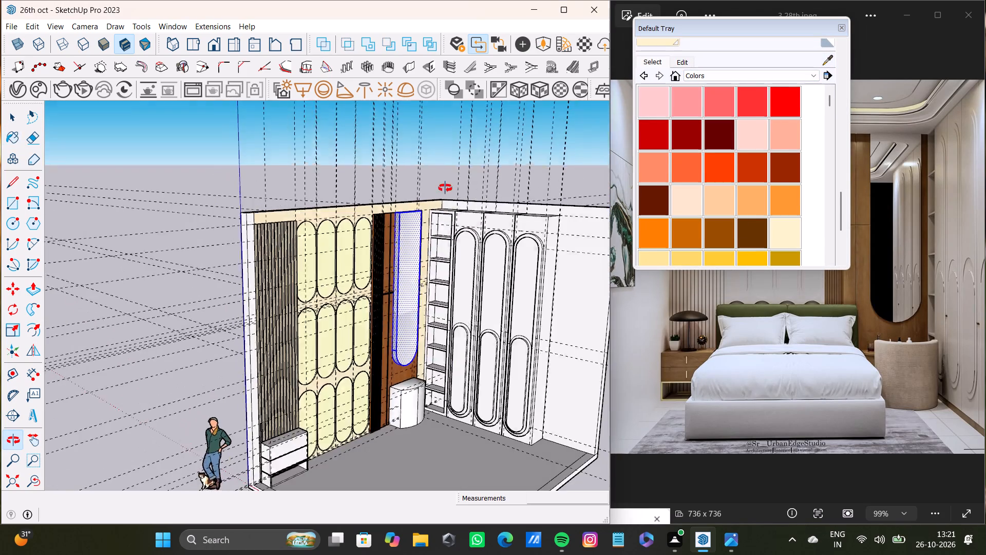
shift+middle_drag(445, 188, 470, 200)
scroll(466, 206, up, 6)
click(472, 221)
Examine the cream-painted room and wardrobe from several angles, and close the materials tray.
scroll(472, 220, down, 8)
shift+middle_drag(479, 232, 425, 234)
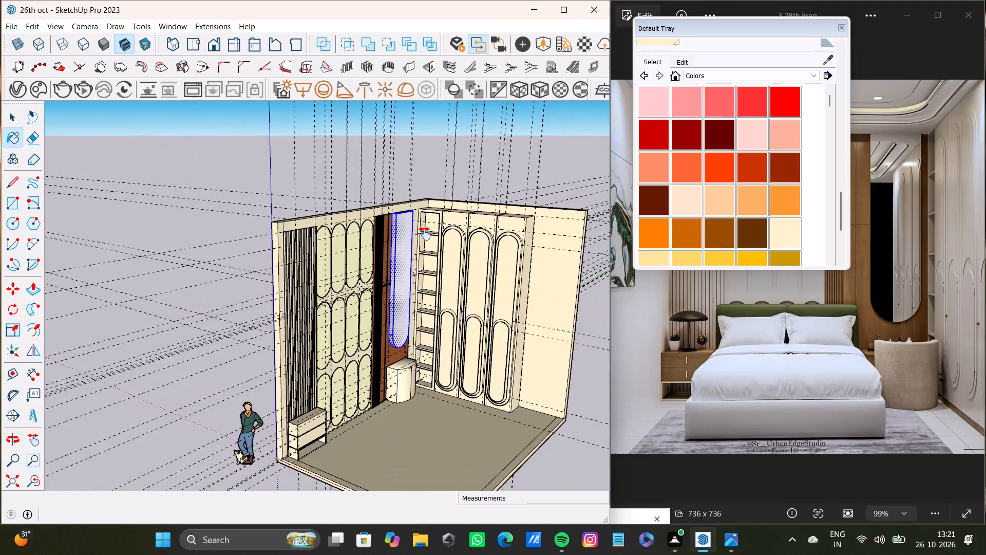
shift+middle_drag(425, 234, 432, 264)
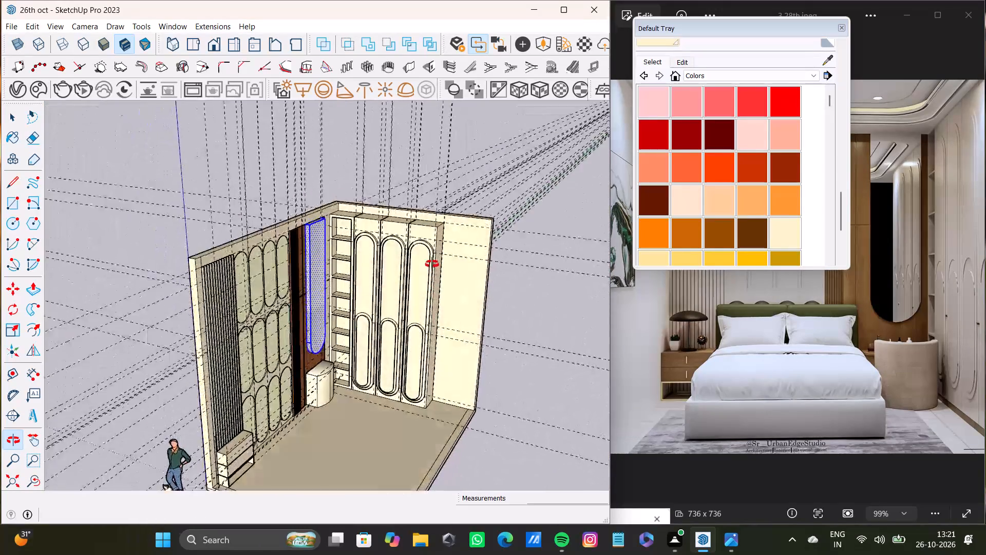
shift+middle_drag(432, 264, 402, 230)
scroll(400, 268, down, 4)
middle_drag(427, 303, 422, 289)
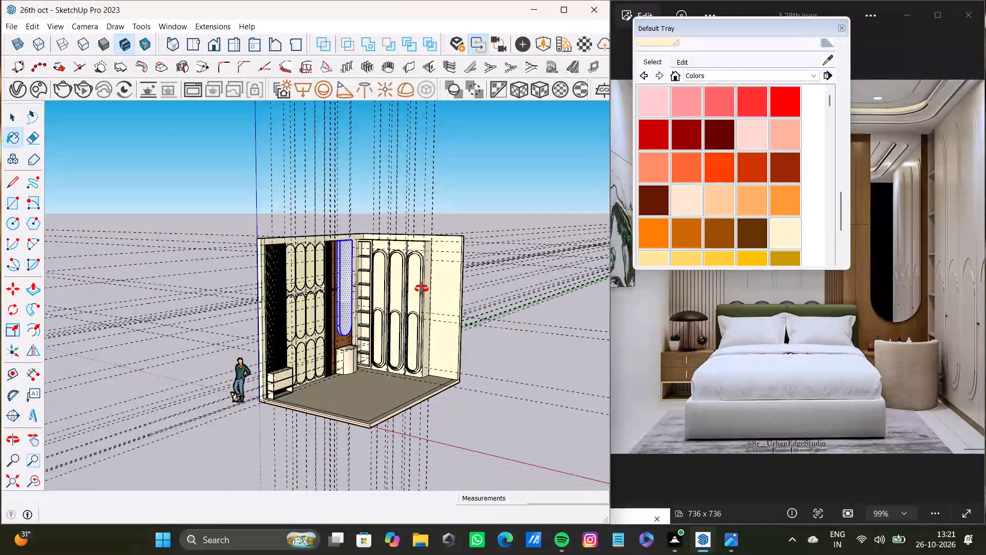
middle_drag(422, 289, 403, 292)
scroll(393, 350, up, 15)
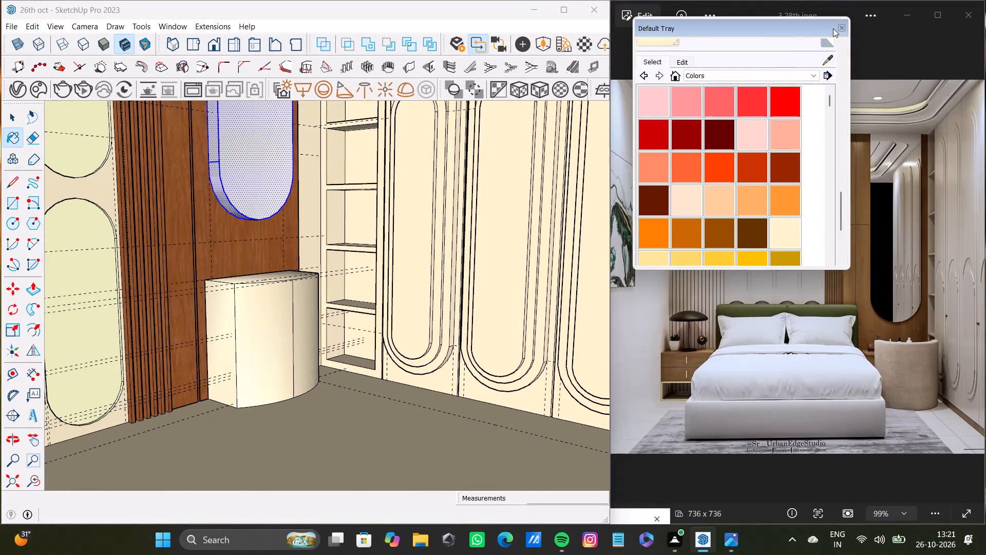
click(840, 27)
Place a guide line about 3 1/8" above the wardrobe's bottom edge, parallel to the floor.
scroll(428, 321, down, 4)
scroll(407, 361, up, 9)
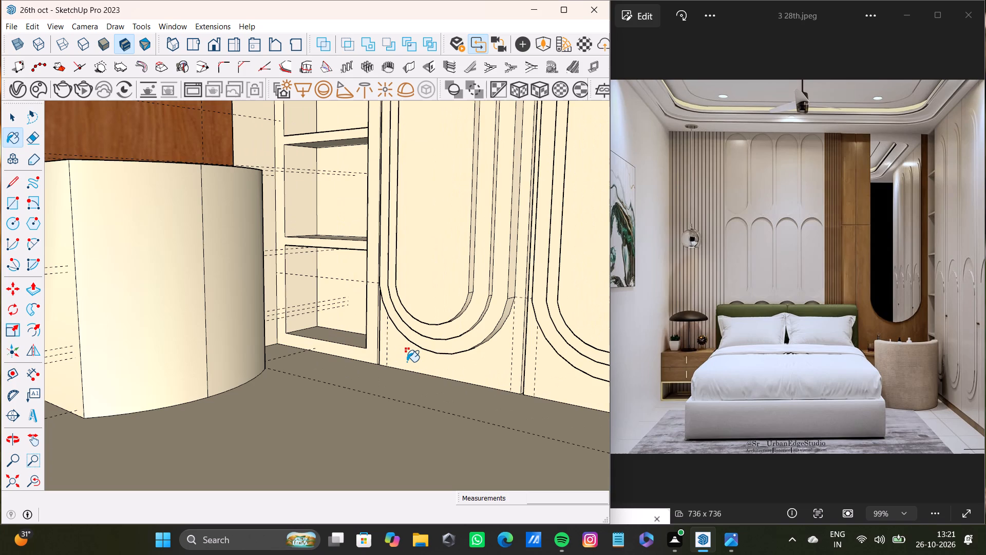
key(t)
scroll(406, 369, up, 7)
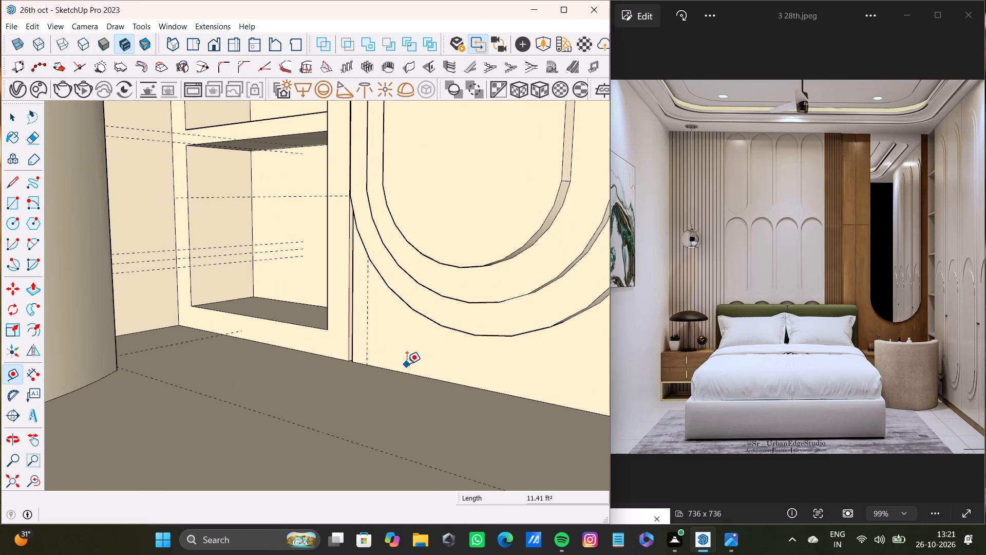
click(388, 369)
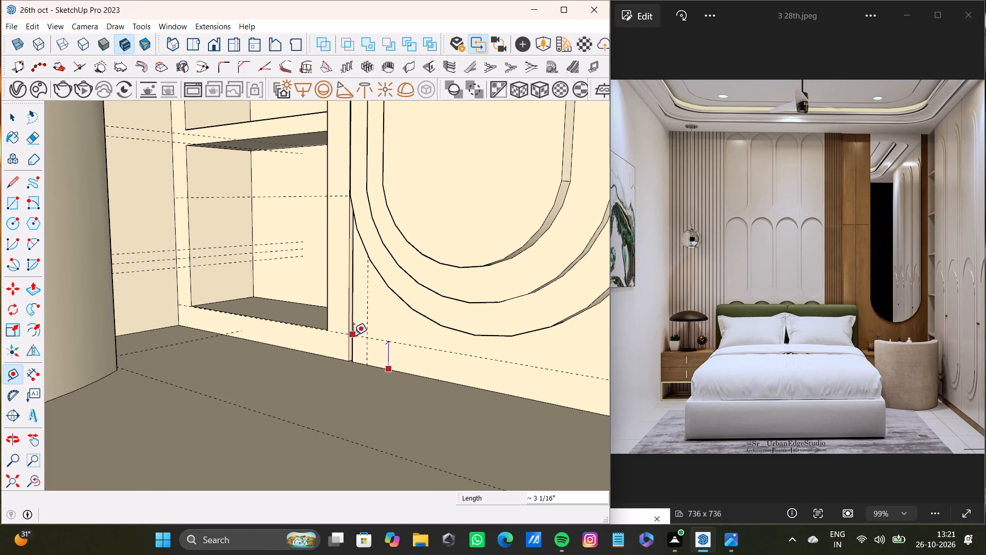
click(356, 334)
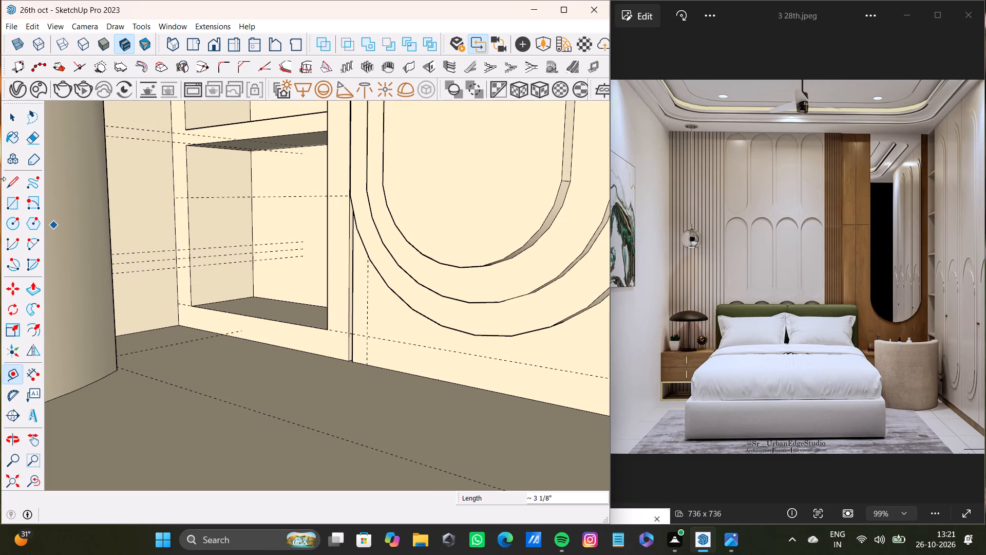
Draw a line about 10' 9 1/4" long along the skirting guide, from the shelf unit's inner corner to the wardrobe's far end.
click(8, 184)
scroll(154, 328, up, 6)
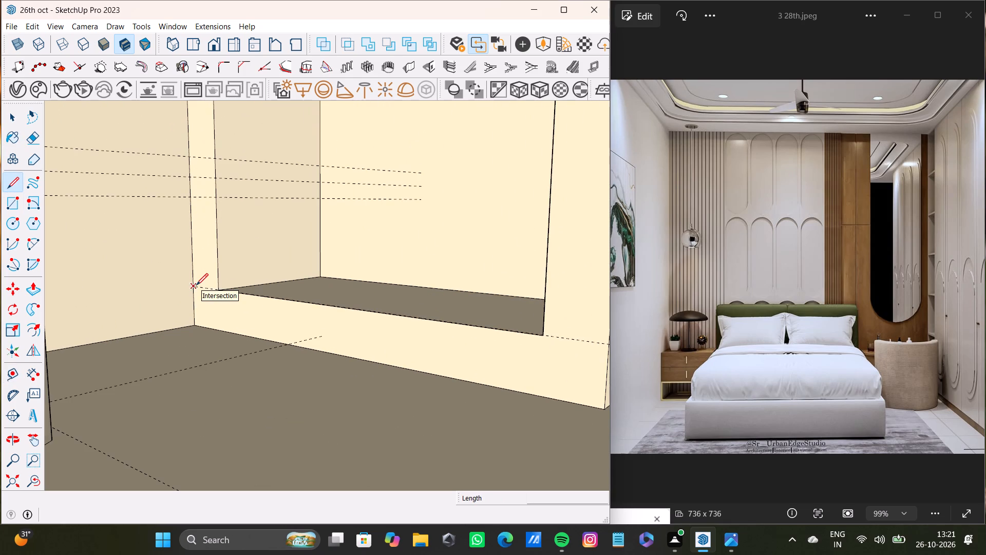
click(196, 285)
scroll(264, 324, down, 10)
shift+middle_drag(311, 346, 120, 312)
scroll(133, 304, down, 4)
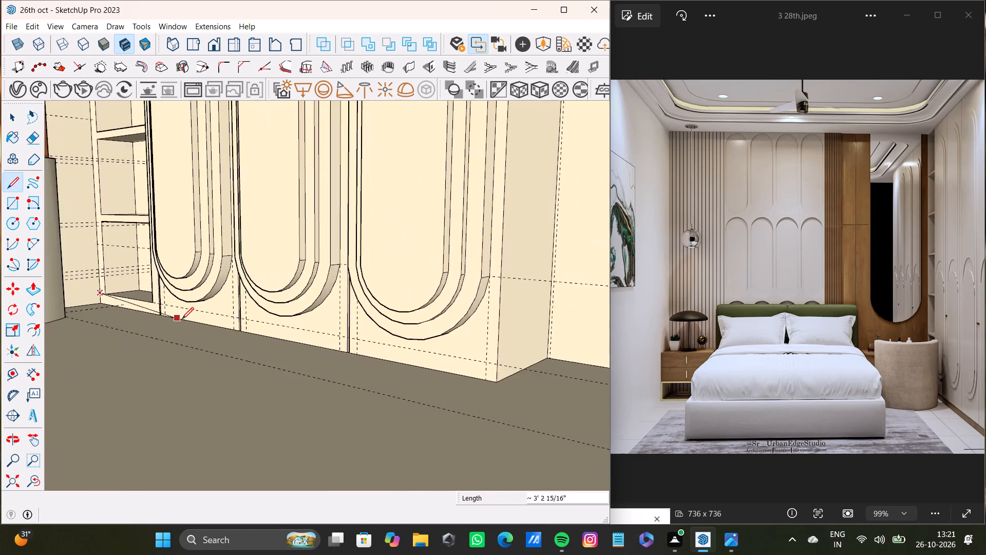
scroll(182, 319, down, 8)
scroll(348, 353, up, 7)
click(370, 348)
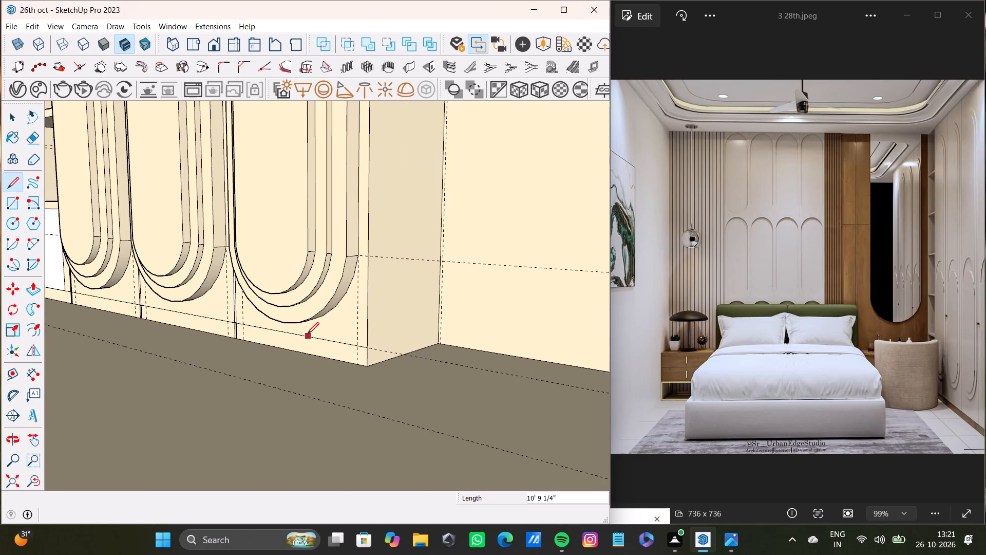
Select the skirting faces below the shelf unit and wardrobe doors and apply the brown wood sampled from the wall panel.
key(space)
click(336, 343)
double_click(335, 353)
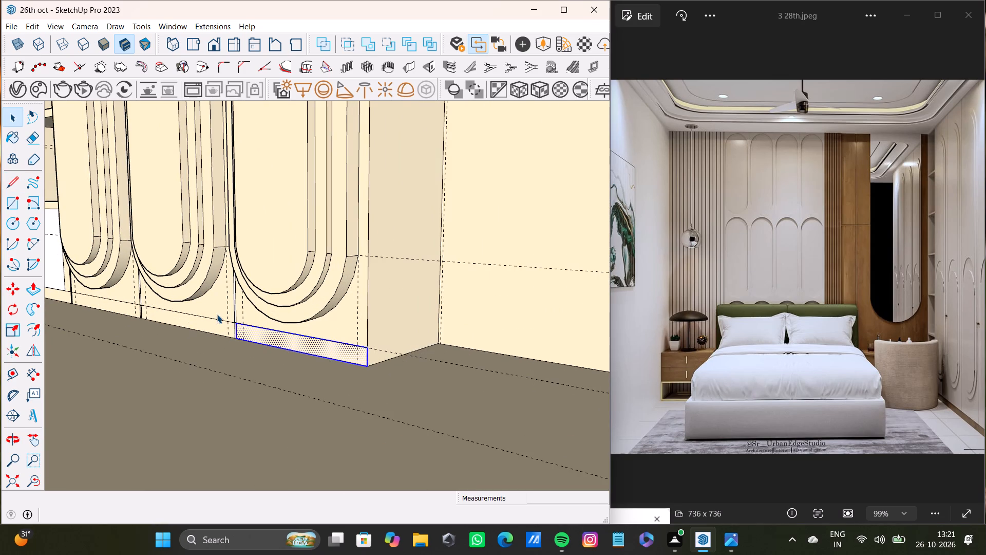
shift+double_click(218, 323)
shift+double_click(130, 308)
shift+middle_drag(139, 306, 436, 392)
shift+scroll(375, 388, up, 4)
shift+double_click(272, 360)
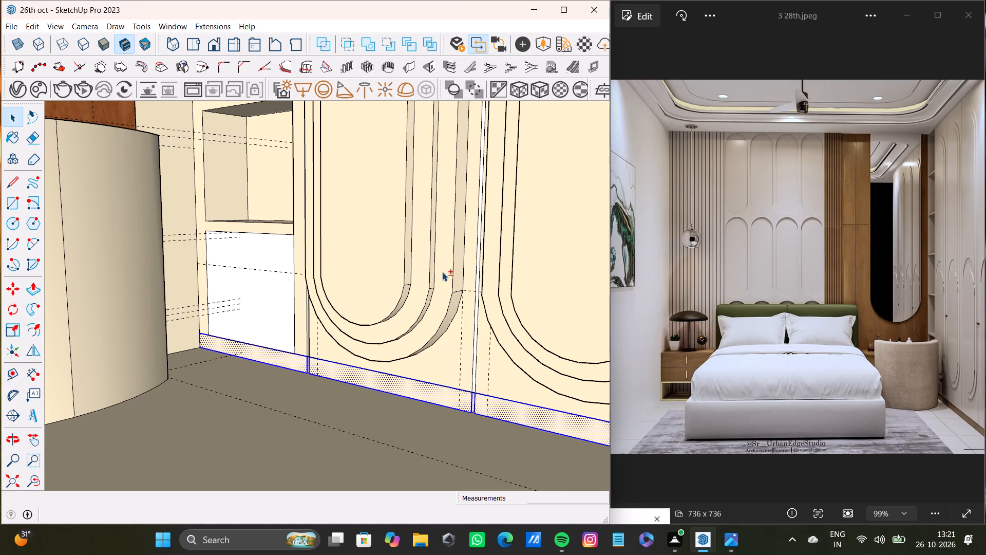
shift+scroll(466, 388, up, 4)
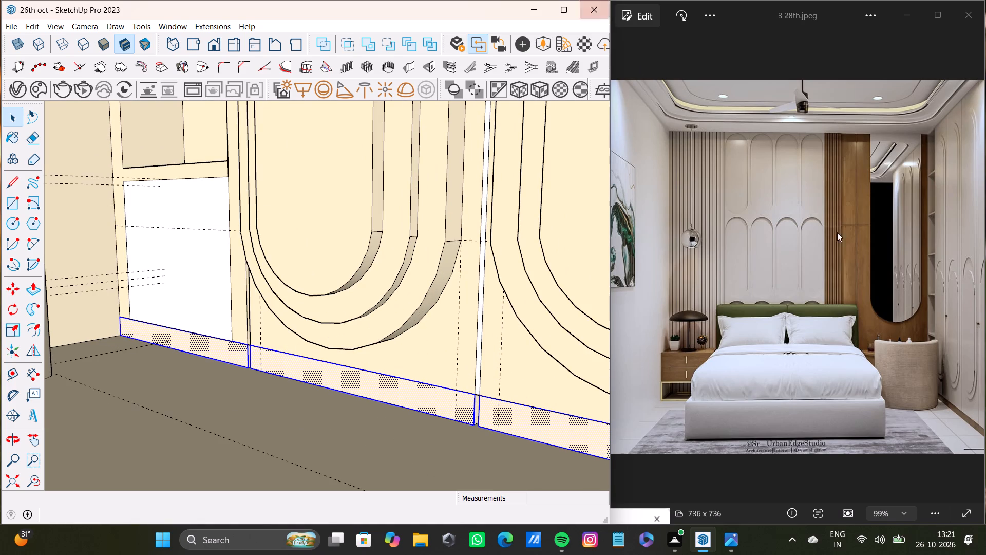
shift+click(18, 140)
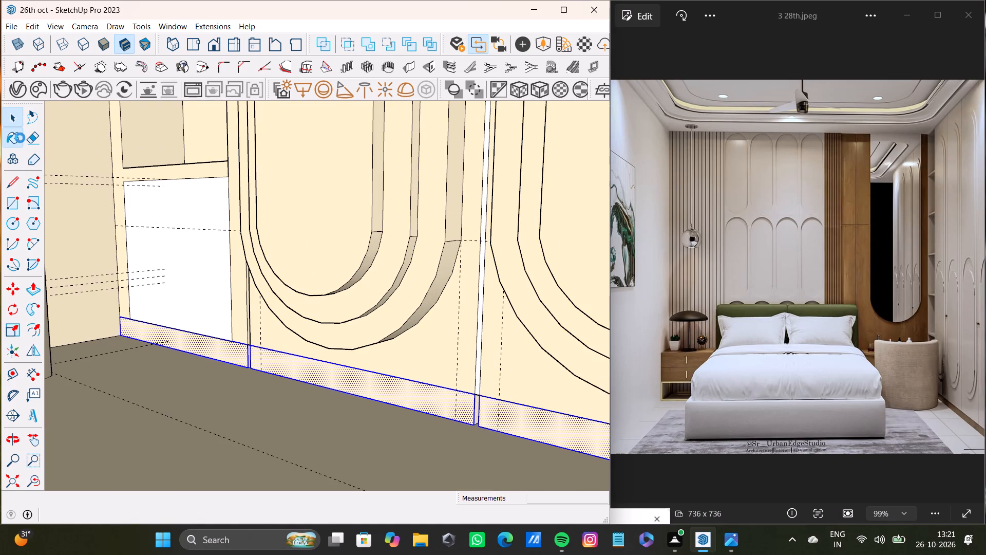
shift+click(828, 61)
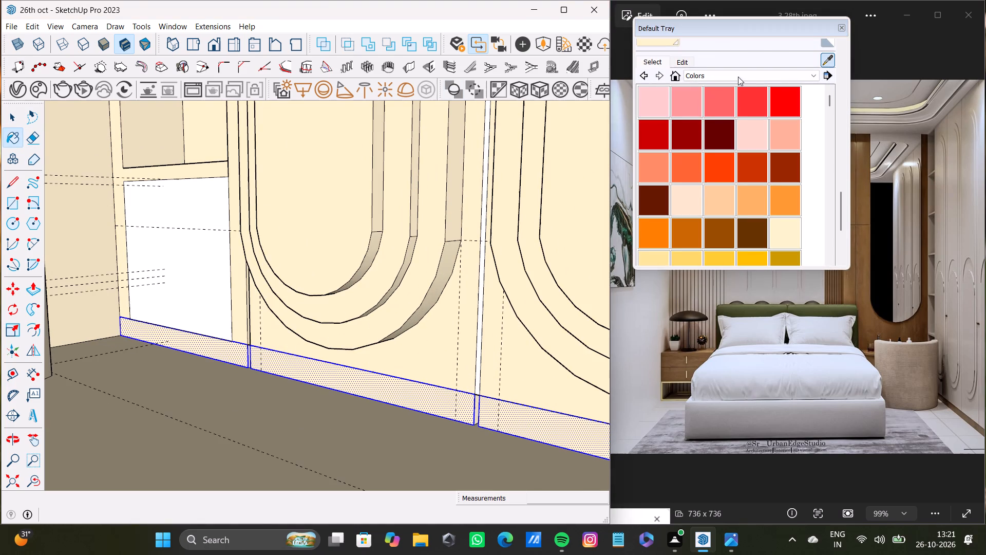
shift+scroll(245, 274, down, 9)
shift+click(120, 135)
shift+scroll(228, 302, up, 4)
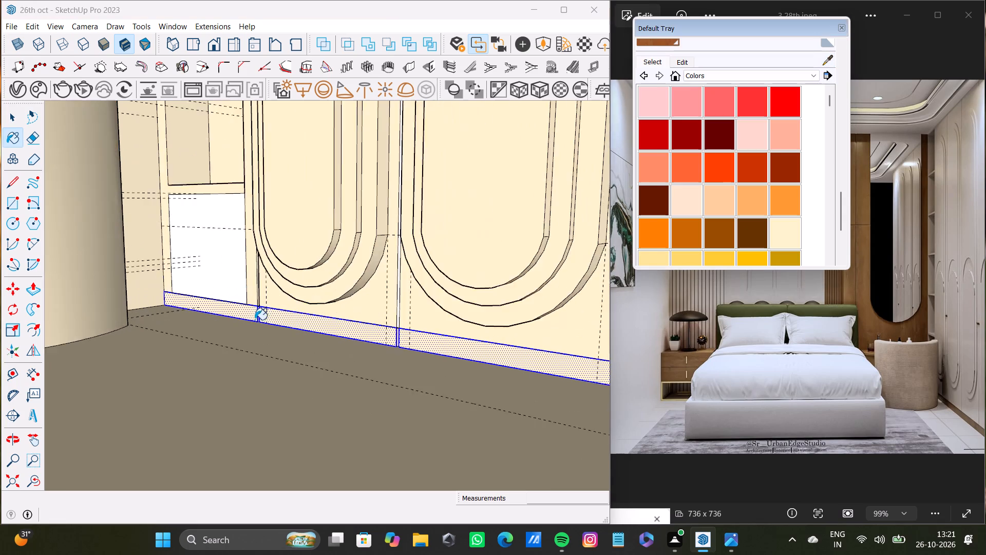
shift+scroll(255, 320, up, 3)
shift+click(276, 315)
Delete the white face covering the lowest opening of the shelf unit.
scroll(266, 325, up, 13)
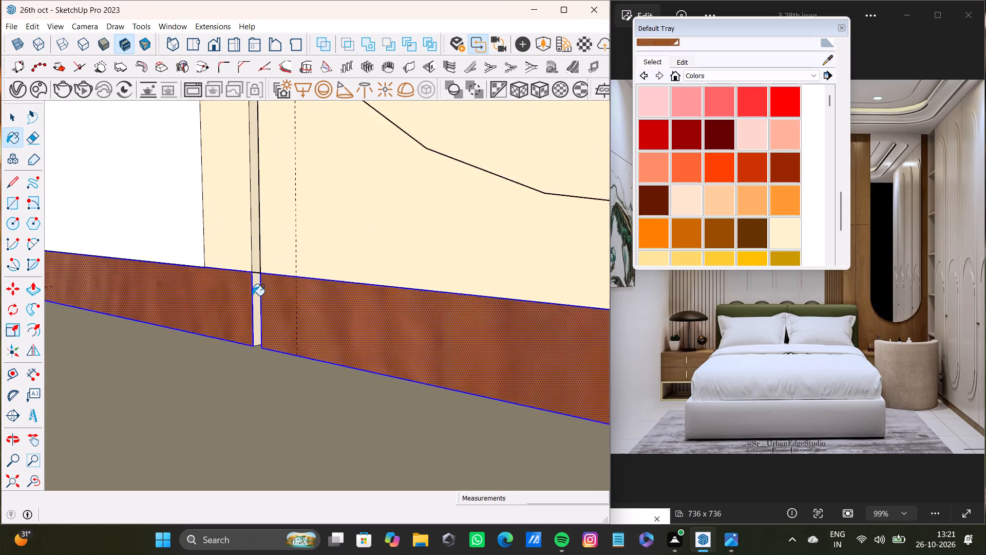
scroll(252, 295, up, 3)
scroll(250, 271, down, 9)
shift+middle_drag(250, 274, 344, 364)
key(space)
click(219, 232)
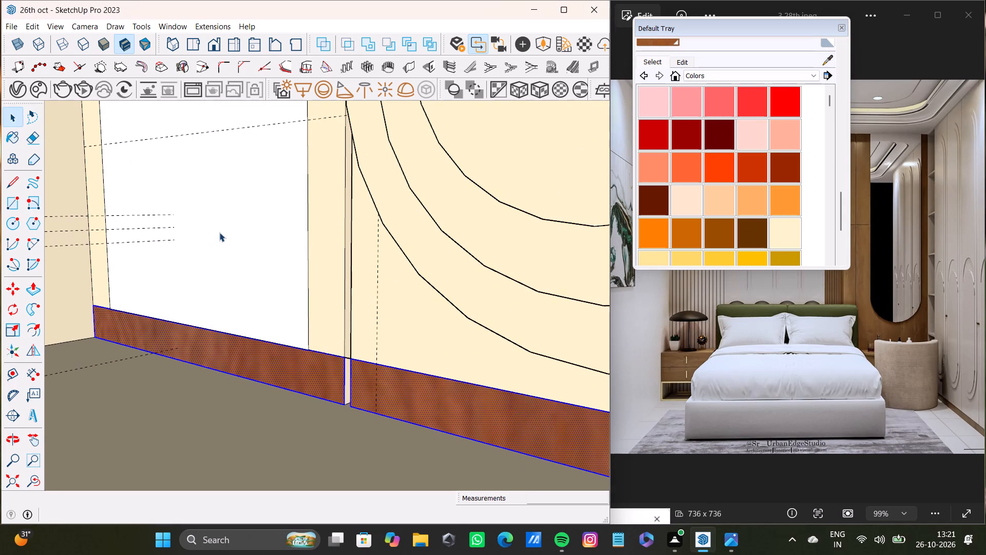
key(Delete)
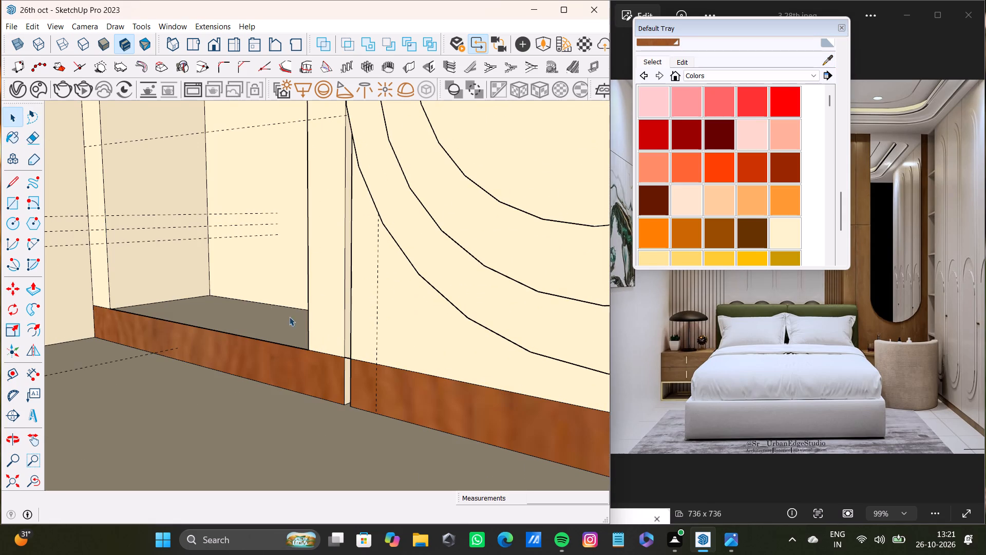
Delete the short skirting-height edge across the gap between the shelf unit and the first wardrobe door.
scroll(331, 341, down, 12)
scroll(337, 365, up, 13)
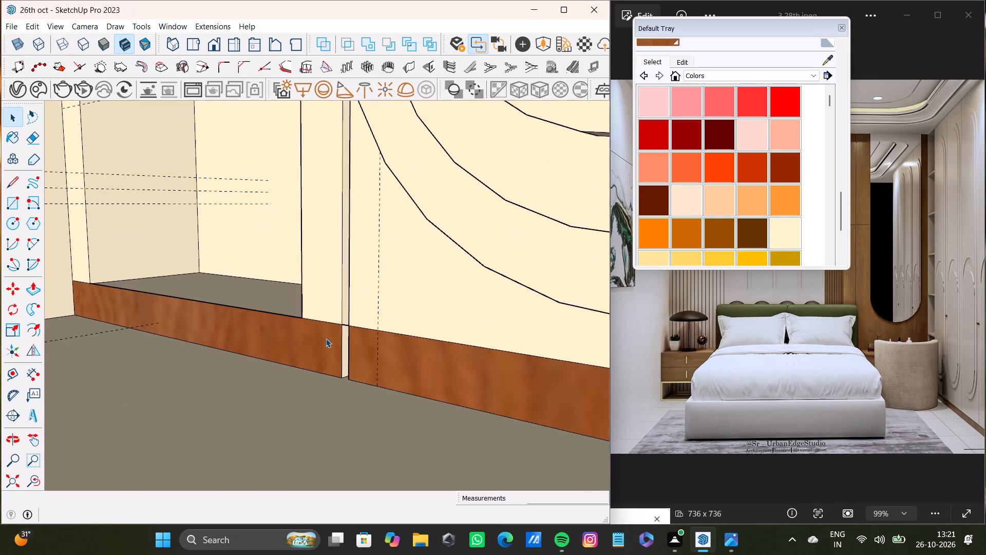
scroll(326, 338, up, 4)
middle_drag(347, 343, 404, 354)
scroll(406, 353, up, 6)
click(408, 303)
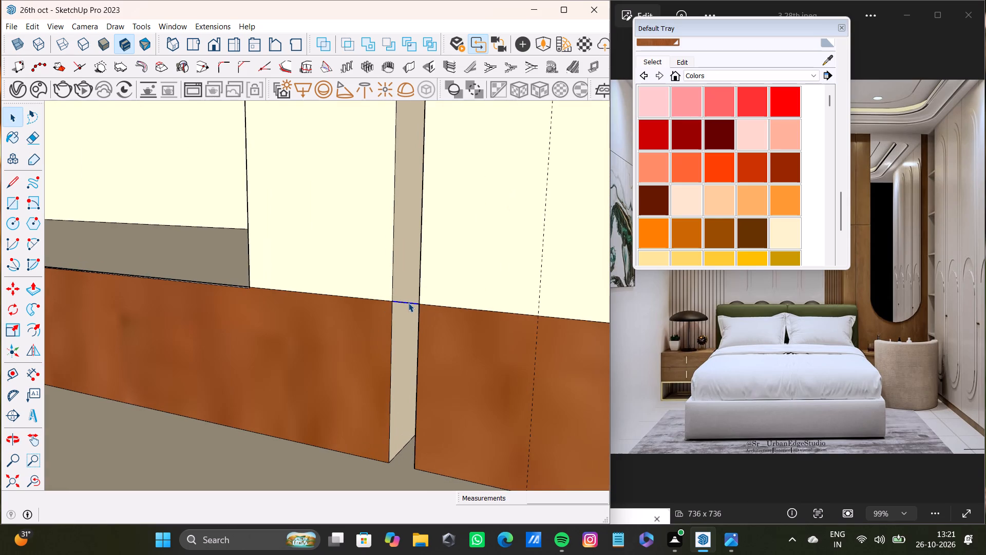
key(Delete)
Push/Pull the side face of the gap between the shelf unit and first wardrobe door about 1/2" to close it.
click(406, 342)
key(p)
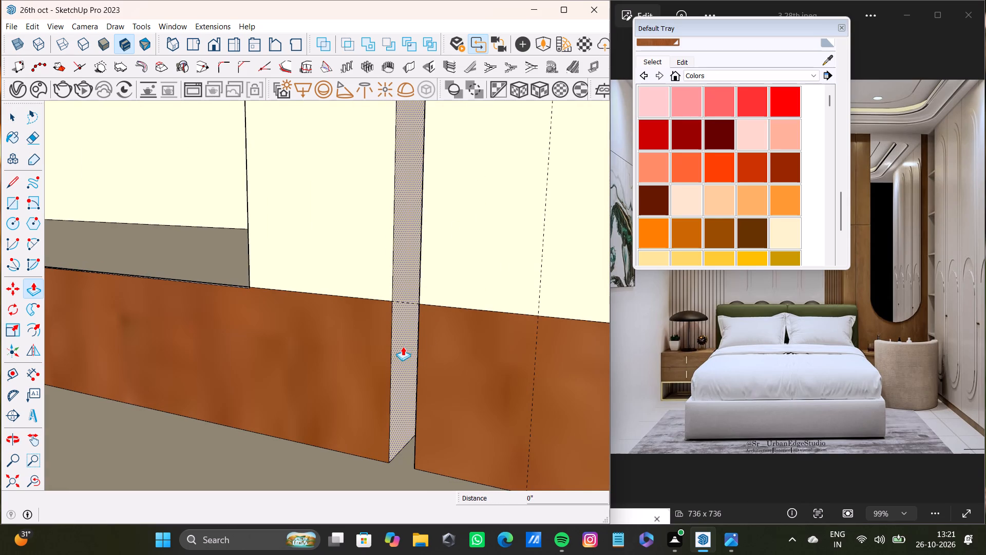
drag(400, 351, 428, 362)
Push/Pull the skirting-height side faces 1/2" to close the two gaps between the wardrobe doors.
scroll(415, 362, down, 10)
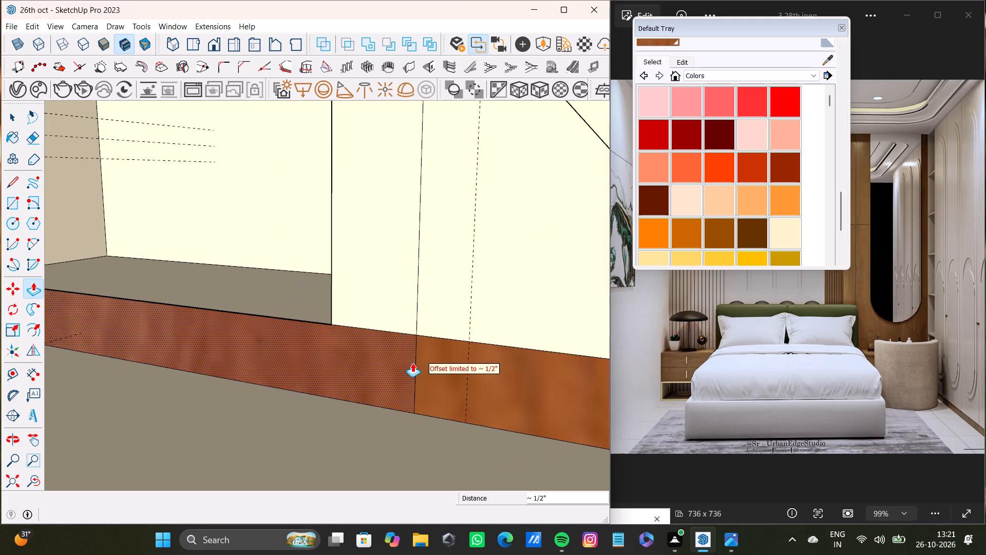
scroll(412, 363, down, 19)
middle_drag(505, 375, 397, 344)
scroll(542, 417, down, 3)
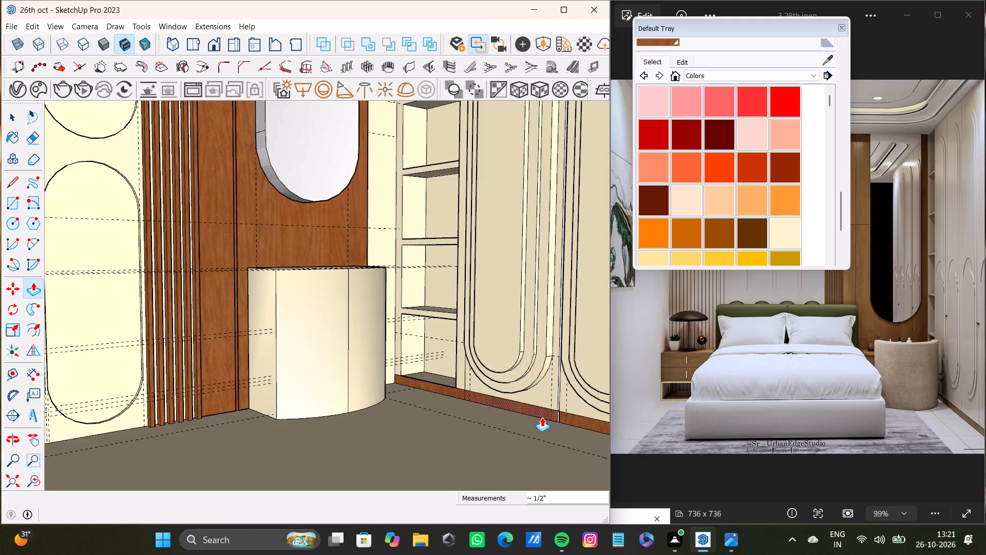
middle_drag(542, 418, 460, 363)
scroll(406, 331, up, 17)
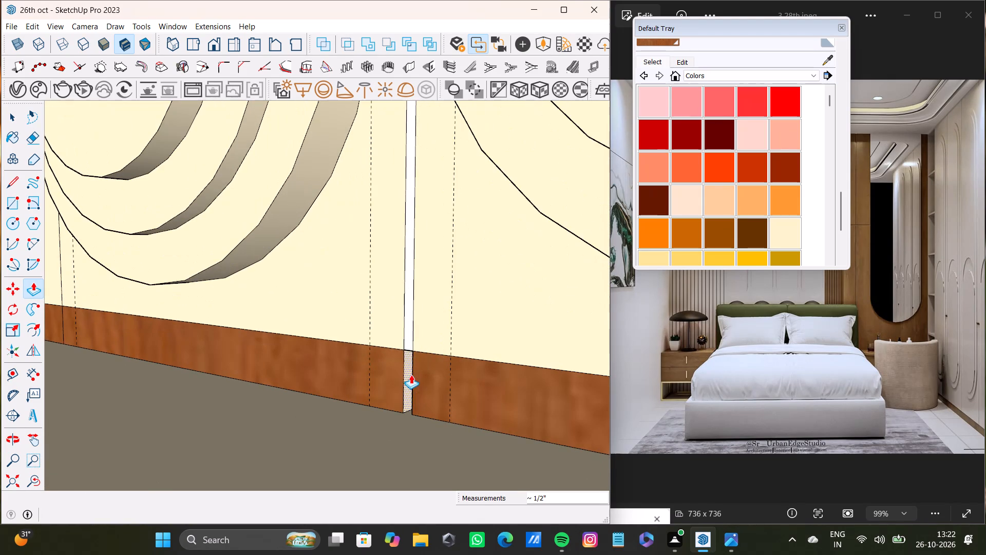
drag(406, 380, 422, 386)
scroll(422, 386, down, 10)
shift+middle_drag(431, 388, 287, 348)
scroll(539, 382, up, 3)
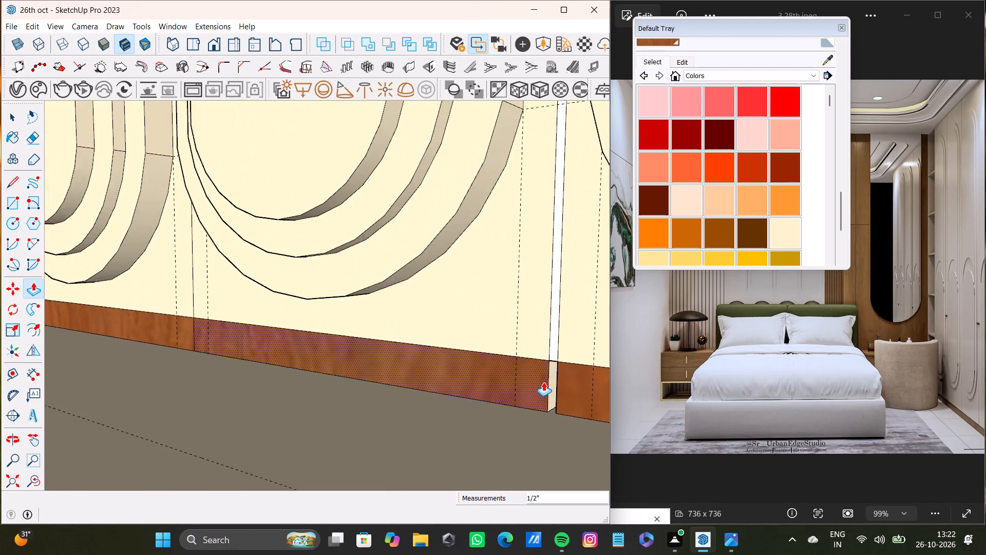
scroll(543, 382, up, 4)
drag(552, 384, 569, 396)
scroll(568, 398, down, 9)
shift+middle_drag(568, 400, 302, 382)
shift+scroll(302, 382, up, 1)
scroll(355, 382, down, 5)
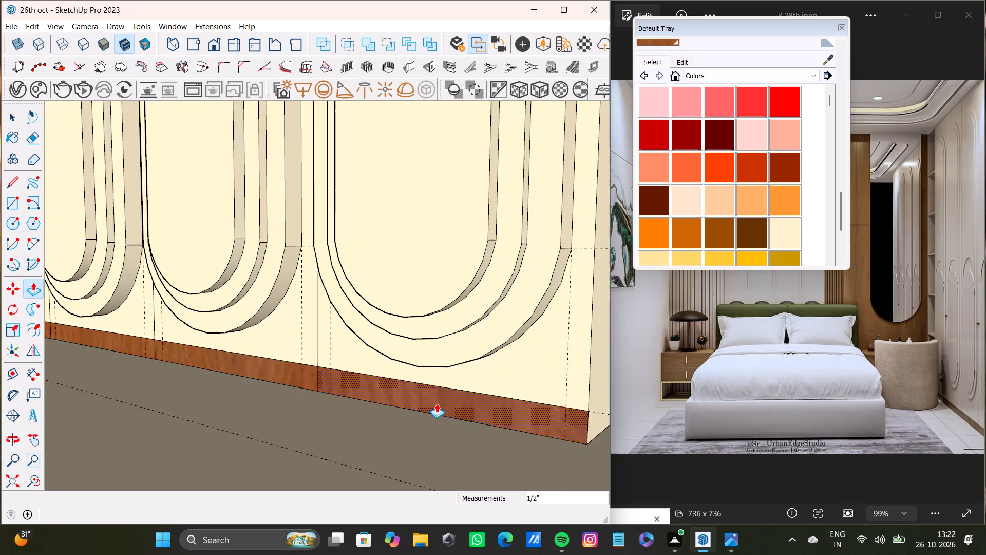
Place a horizontal guide across the wardrobe's end side, level with the top of the wood skirting.
scroll(437, 403, down, 7)
middle_drag(437, 403, 308, 382)
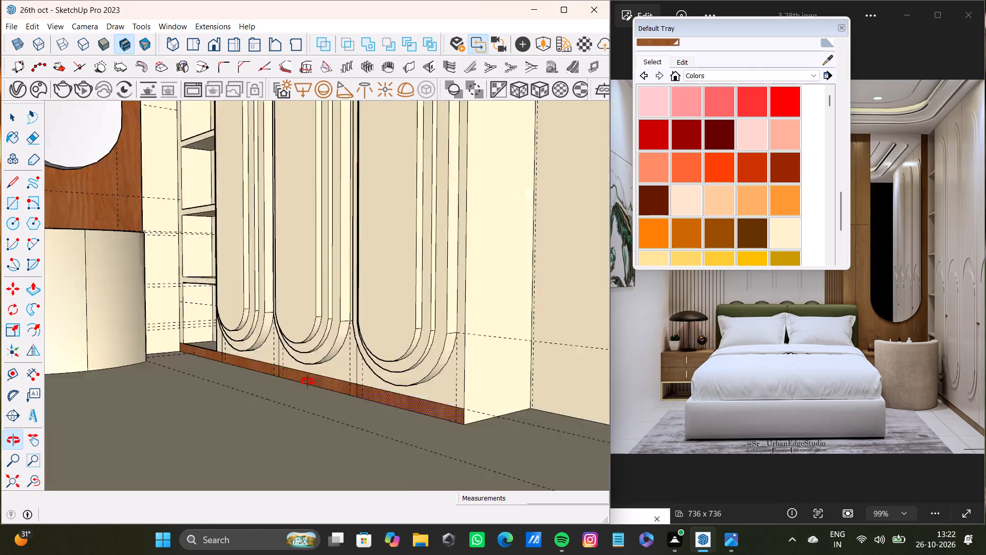
middle_drag(308, 382, 435, 411)
scroll(202, 354, down, 9)
middle_drag(381, 392, 295, 394)
scroll(295, 391, up, 3)
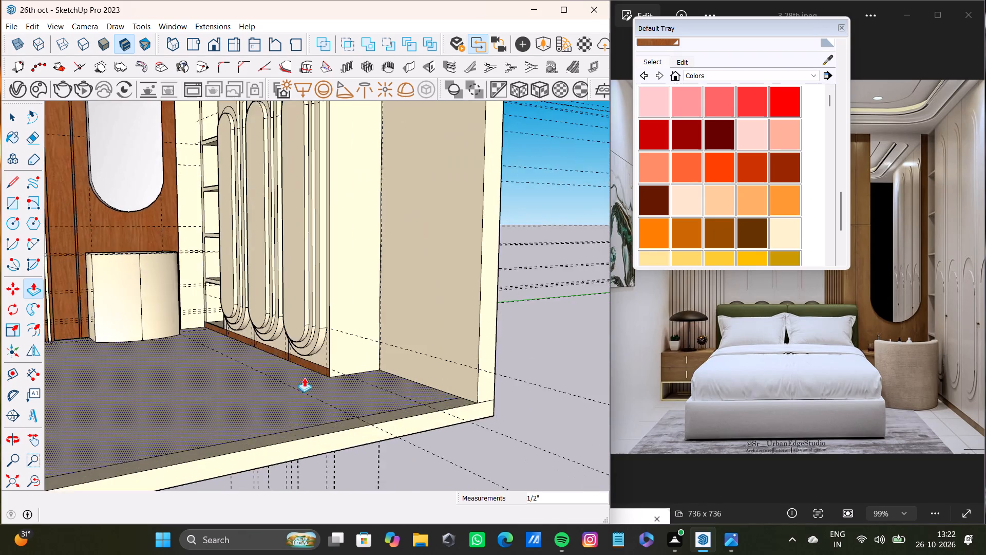
scroll(304, 378, up, 10)
middle_drag(352, 378, 298, 371)
scroll(305, 371, up, 4)
key(space)
key(t)
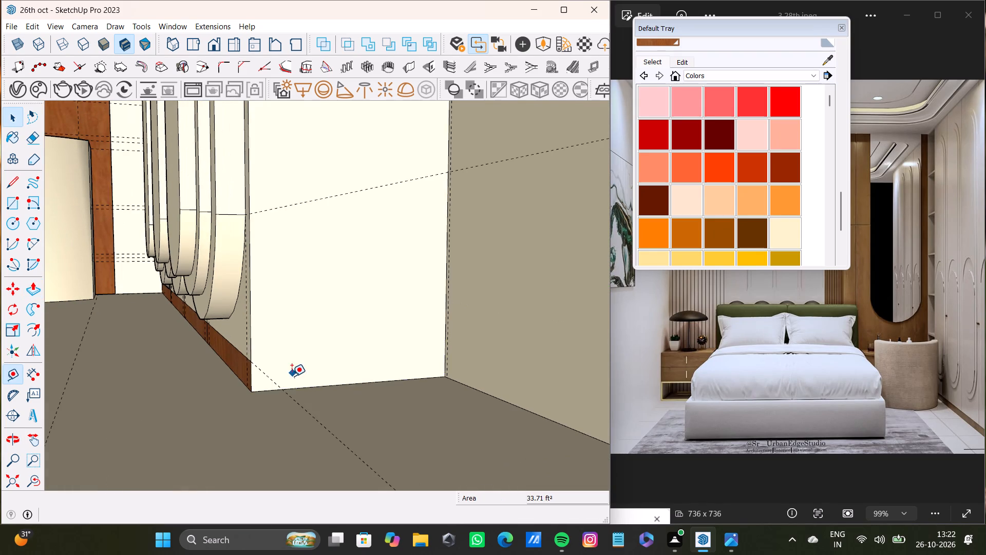
scroll(292, 376, up, 5)
click(246, 400)
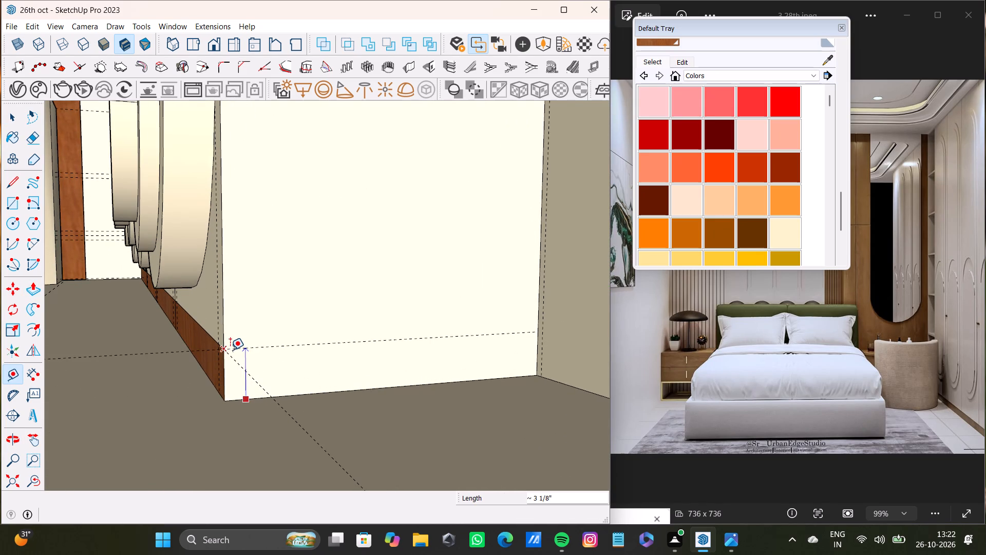
click(226, 350)
Draw a line along the guide across the wardrobe's end side, from the skirting's top corner to the wall.
scroll(289, 370, down, 4)
middle_drag(290, 371, 393, 357)
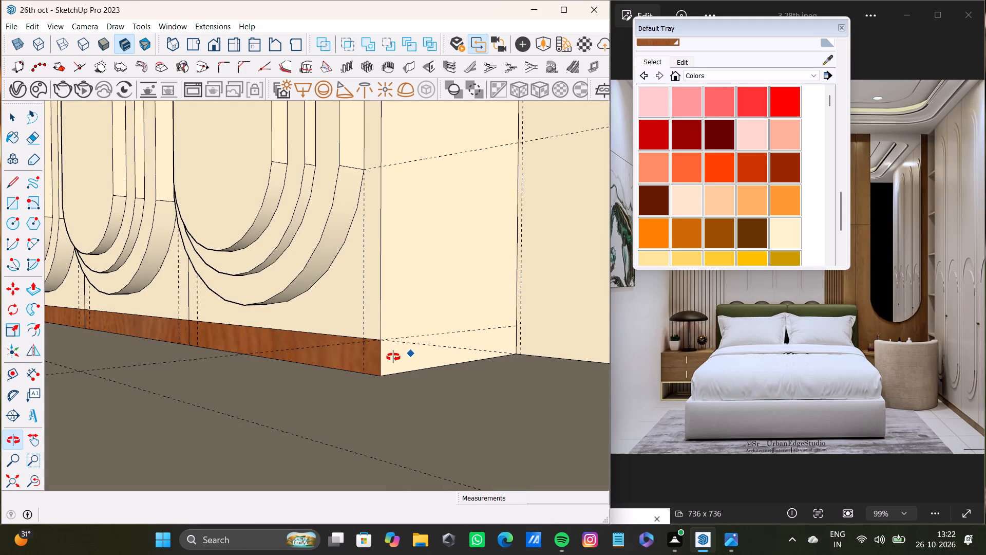
middle_drag(393, 357, 393, 358)
click(10, 187)
scroll(438, 353, up, 4)
middle_drag(437, 353, 395, 358)
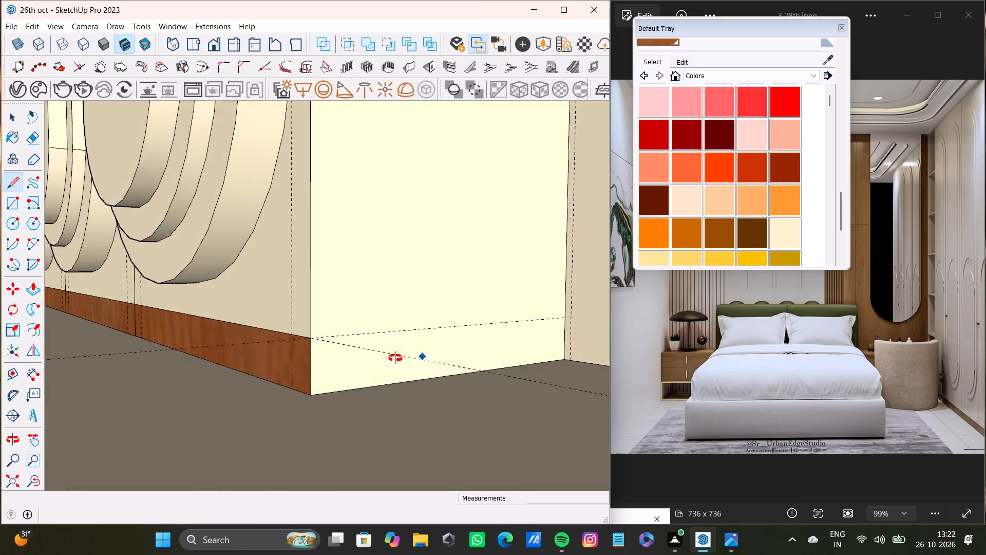
middle_drag(395, 358, 327, 409)
scroll(275, 373, up, 3)
drag(242, 378, 256, 373)
scroll(499, 367, down, 4)
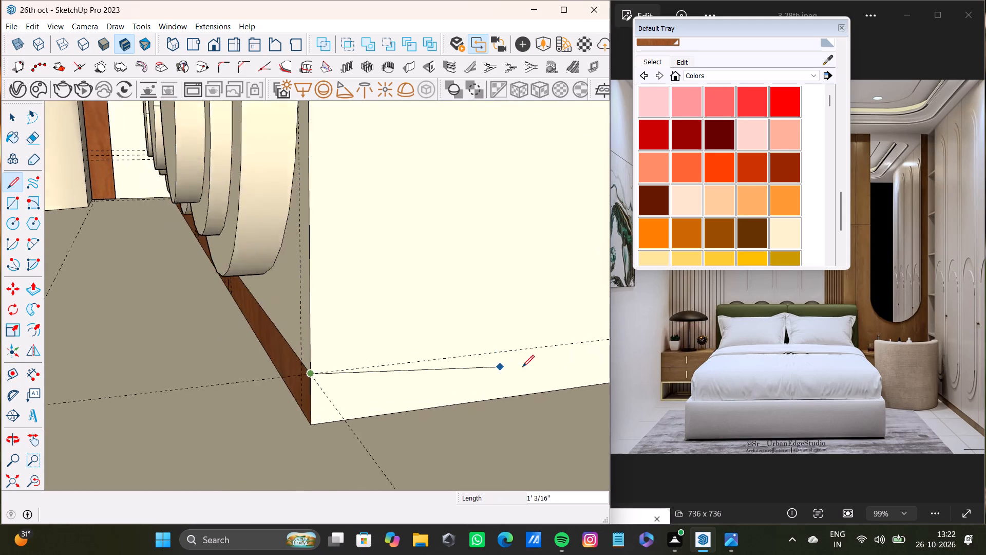
shift+middle_drag(537, 348, 381, 362)
click(473, 350)
Paint the skirting strip on the wardrobe's end side with the current wood material.
key(space)
click(413, 373)
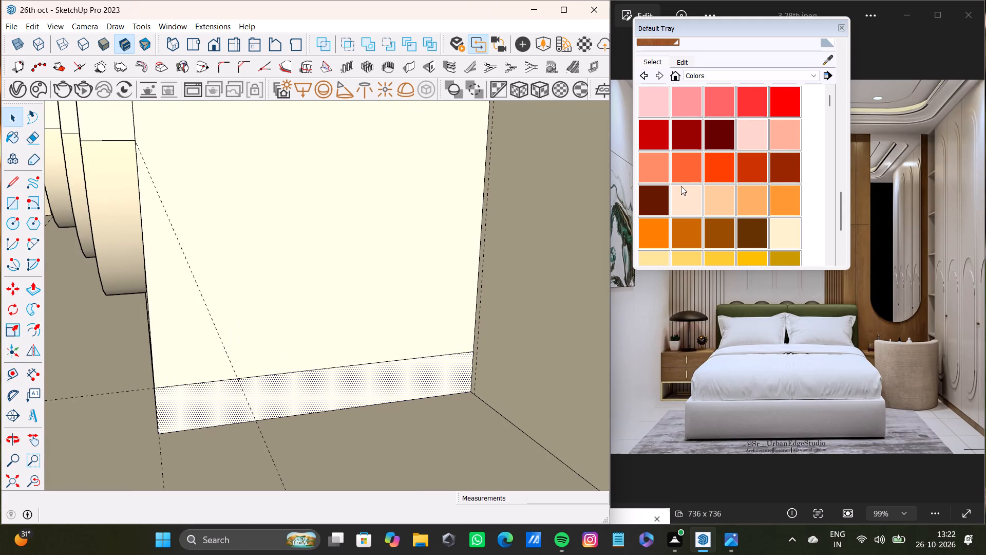
click(827, 57)
click(673, 43)
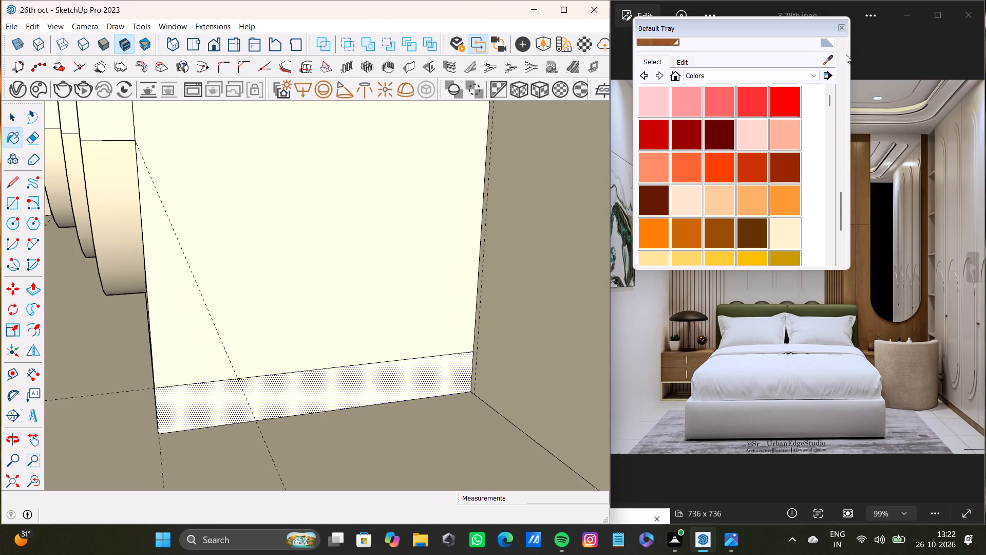
click(826, 60)
click(668, 40)
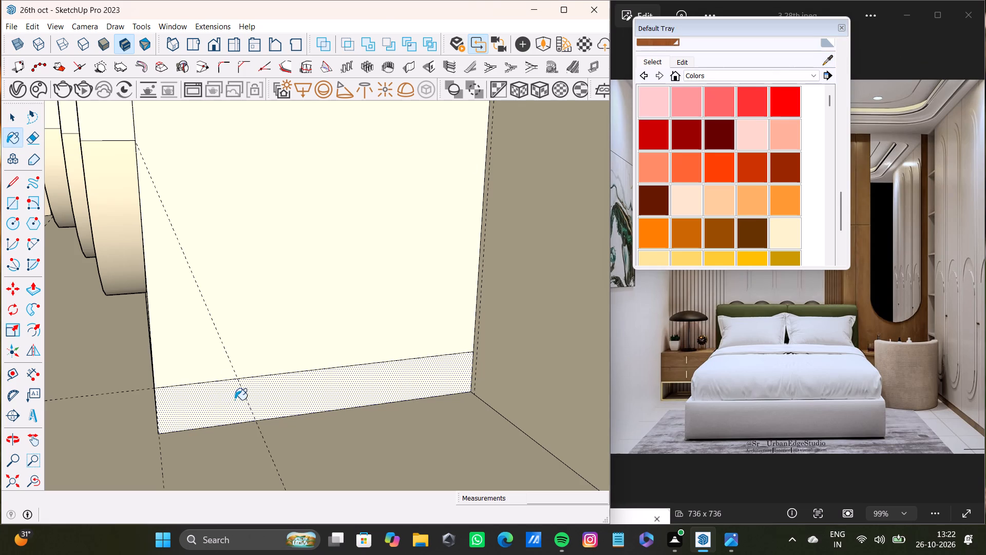
click(235, 400)
Examine the whole room and the wood skirting along the wardrobe from several angles.
scroll(203, 407, down, 4)
middle_drag(203, 409, 448, 407)
scroll(429, 405, down, 20)
scroll(429, 405, down, 4)
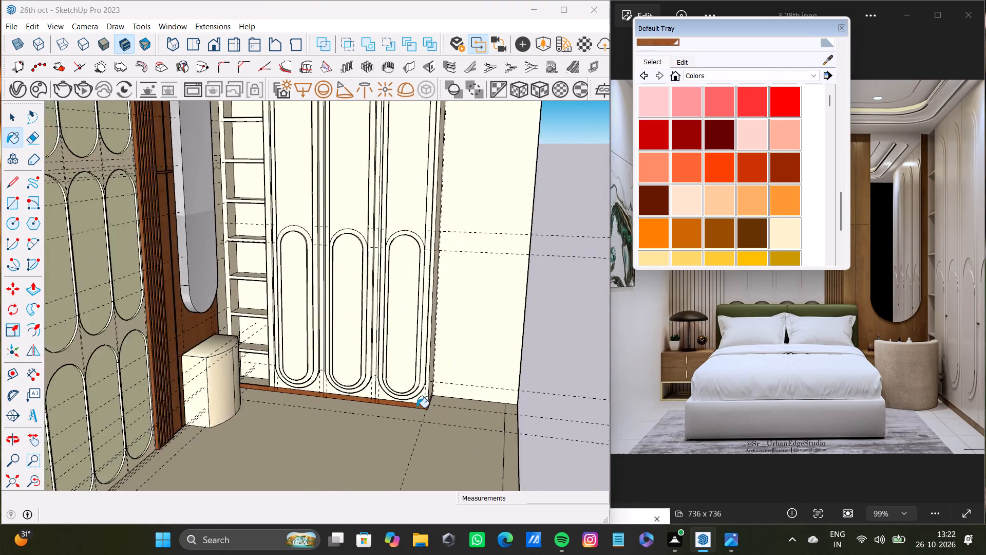
scroll(416, 408, down, 3)
middle_drag(419, 407, 340, 396)
key(space)
click(255, 180)
scroll(289, 225, down, 2)
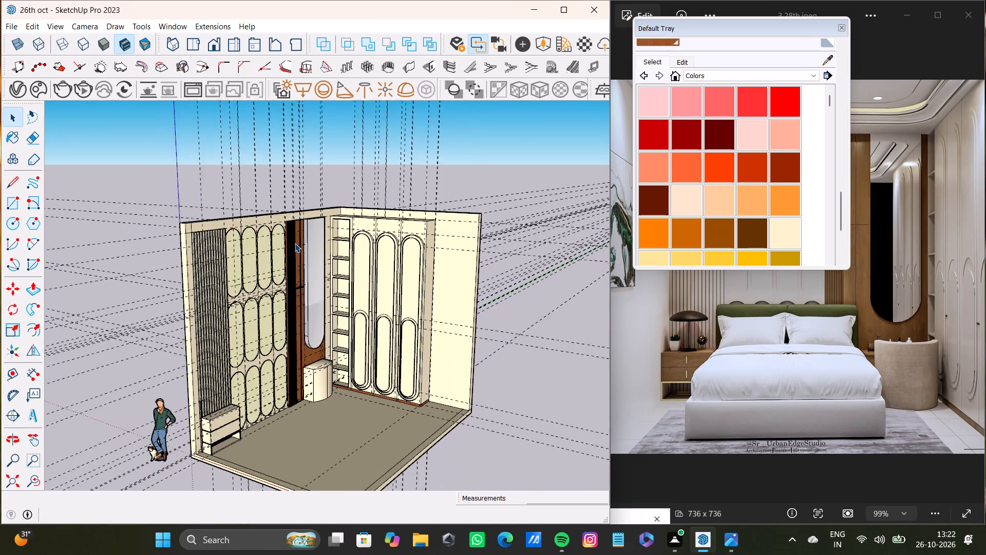
scroll(295, 243, down, 4)
middle_drag(313, 265, 263, 289)
scroll(339, 318, up, 8)
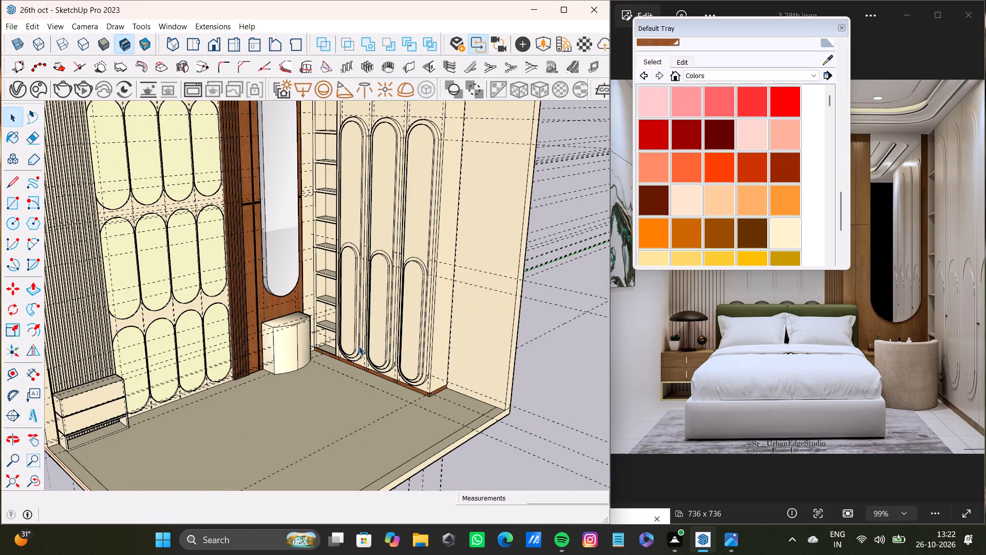
scroll(358, 346, up, 8)
middle_drag(334, 338, 381, 335)
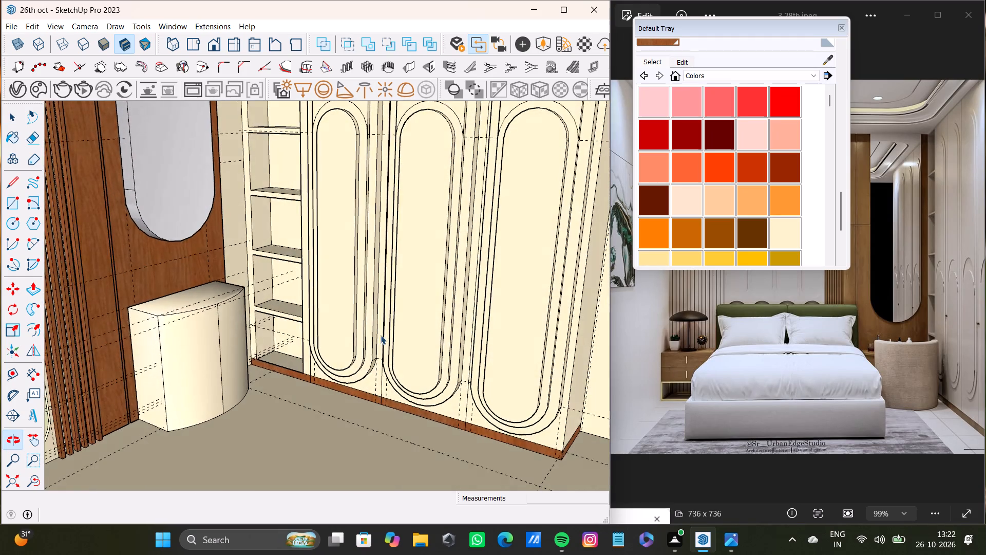
Push/Pull the lower arched border band on the wardrobe door farthest from the shelves inward about 3/8".
scroll(388, 409, down, 9)
middle_drag(408, 388, 389, 307)
scroll(439, 308, up, 7)
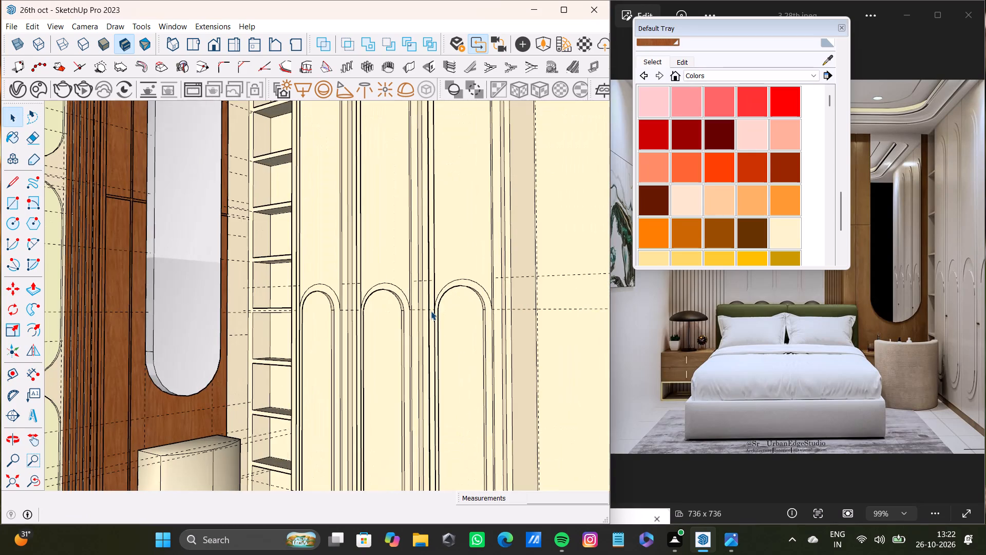
scroll(463, 277, up, 7)
click(483, 296)
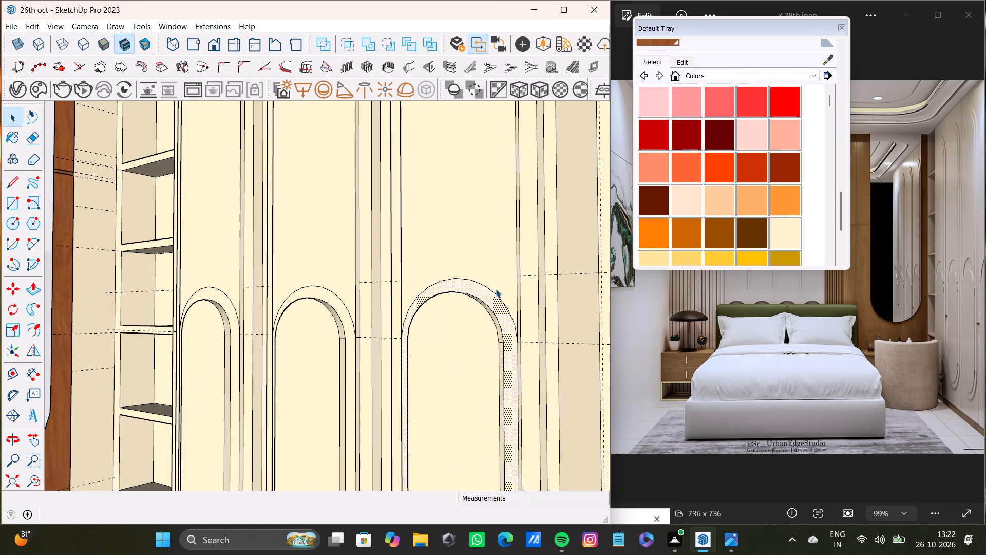
middle_drag(509, 281, 417, 289)
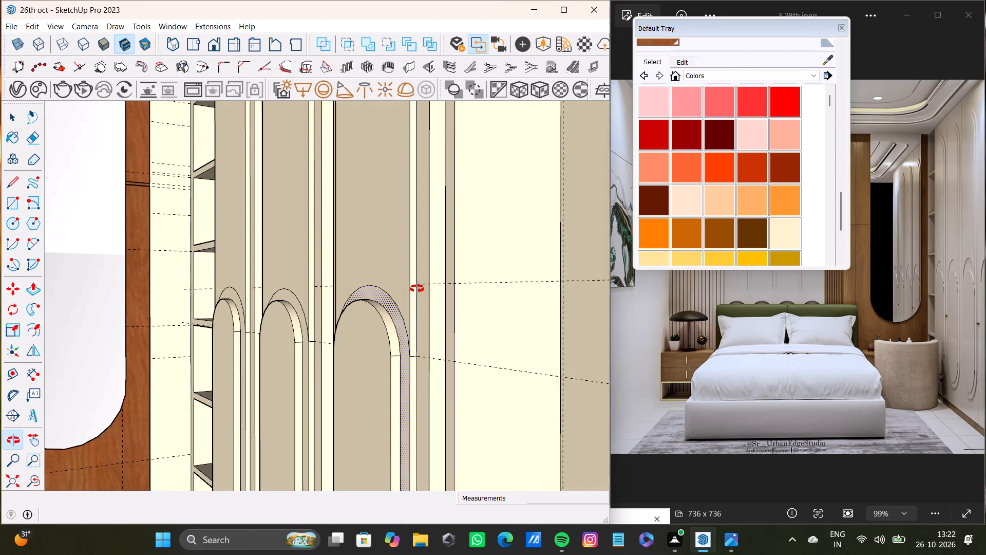
middle_drag(417, 289, 416, 289)
key(p)
scroll(392, 316, up, 2)
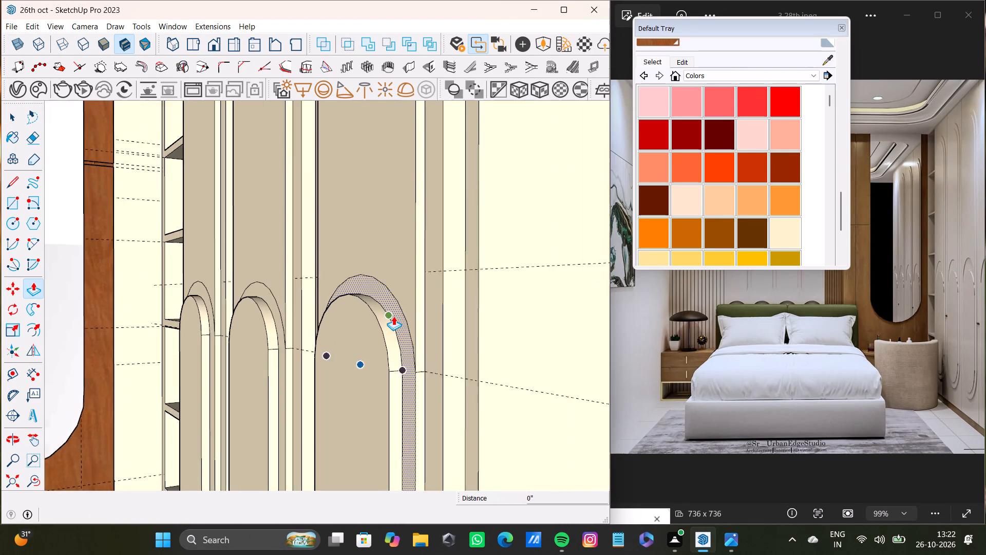
scroll(393, 316, up, 4)
click(400, 312)
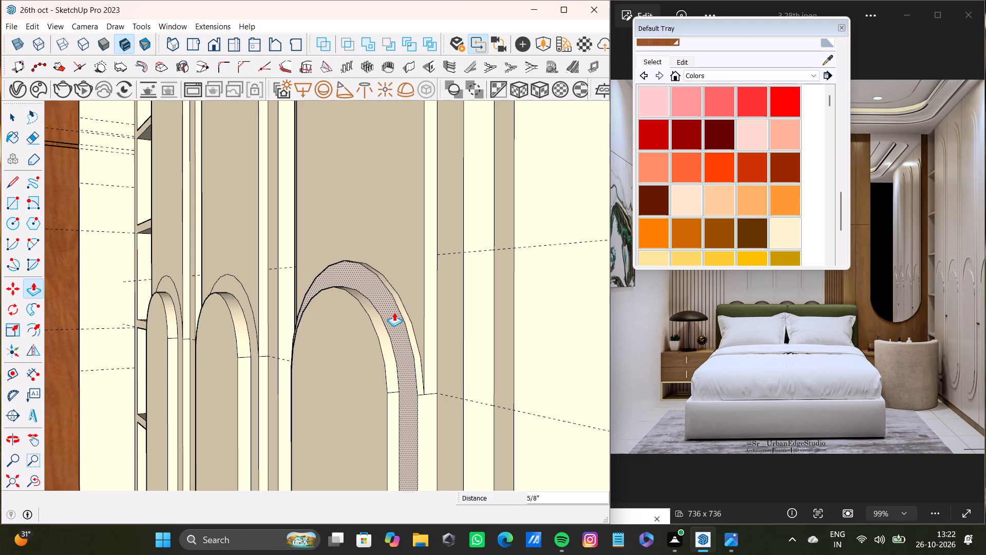
scroll(419, 338, down, 7)
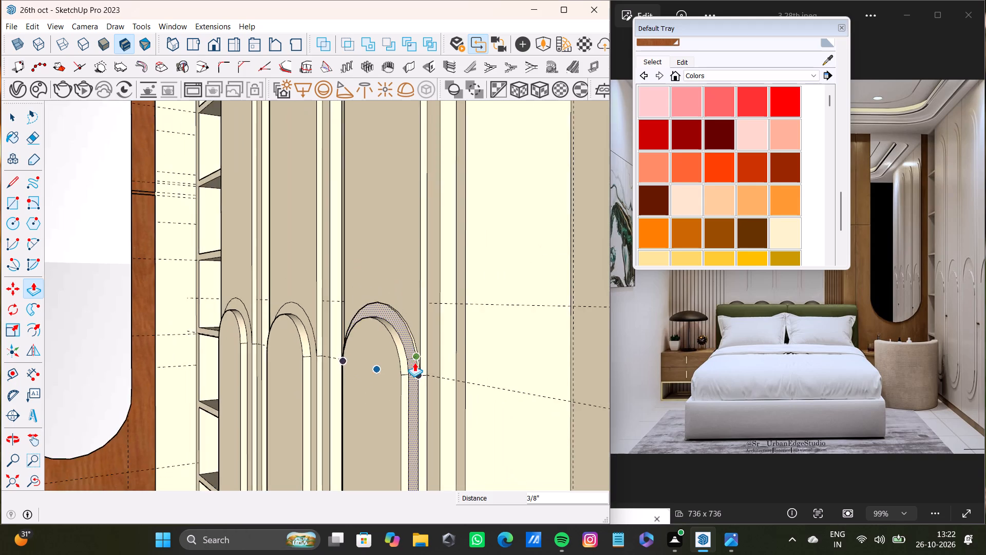
shift+middle_drag(414, 362, 430, 335)
scroll(332, 281, up, 4)
key(space)
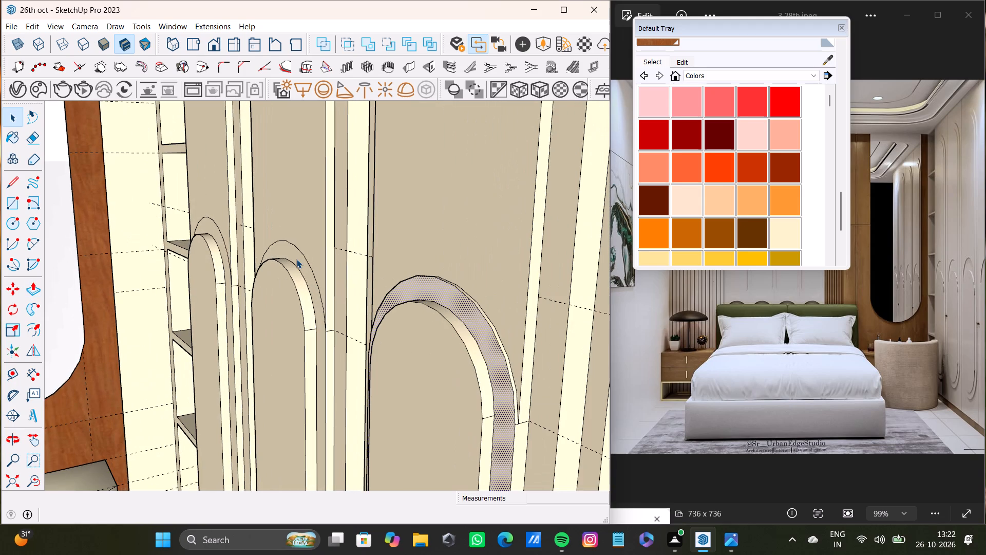
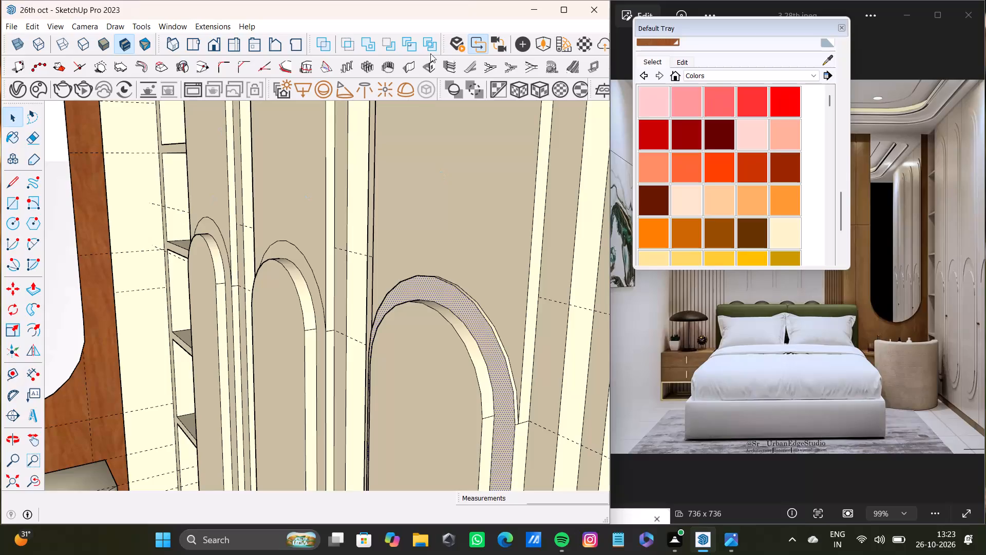
Push/Pull the lower arched border band on the middle wardrobe door slightly inward, like the finished band on the adjacent door.
scroll(313, 332, up, 3)
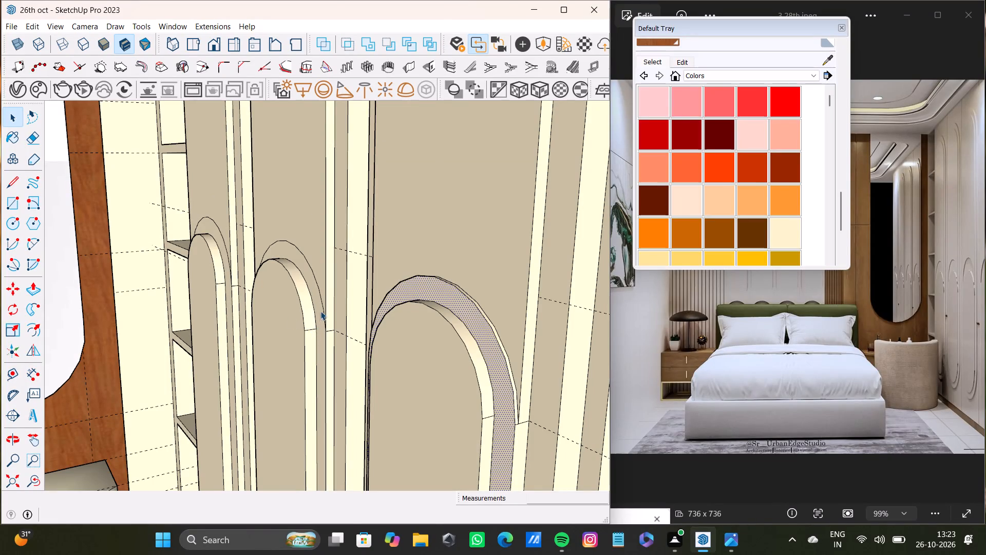
scroll(320, 311, up, 9)
scroll(315, 312, down, 8)
scroll(314, 315, up, 8)
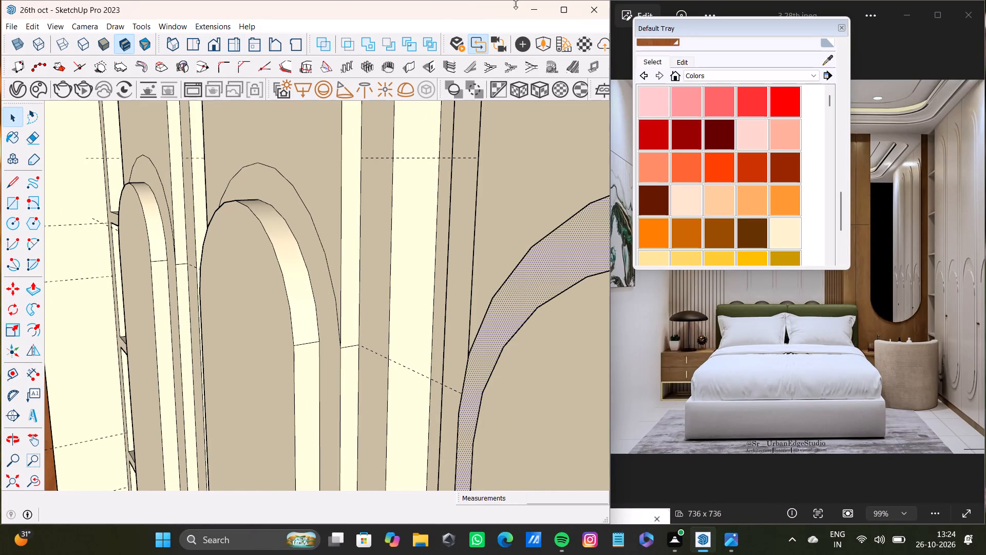
click(326, 281)
key(p)
drag(316, 287, 309, 287)
Push/Pull the lower arched border band on the wardrobe door nearest the shelves slightly inward, and bring the whole room back into view.
scroll(308, 289, down, 8)
ctrl+middle_drag(309, 293, 387, 294)
scroll(235, 253, up, 4)
scroll(255, 247, down, 6)
middle_drag(295, 277, 412, 294)
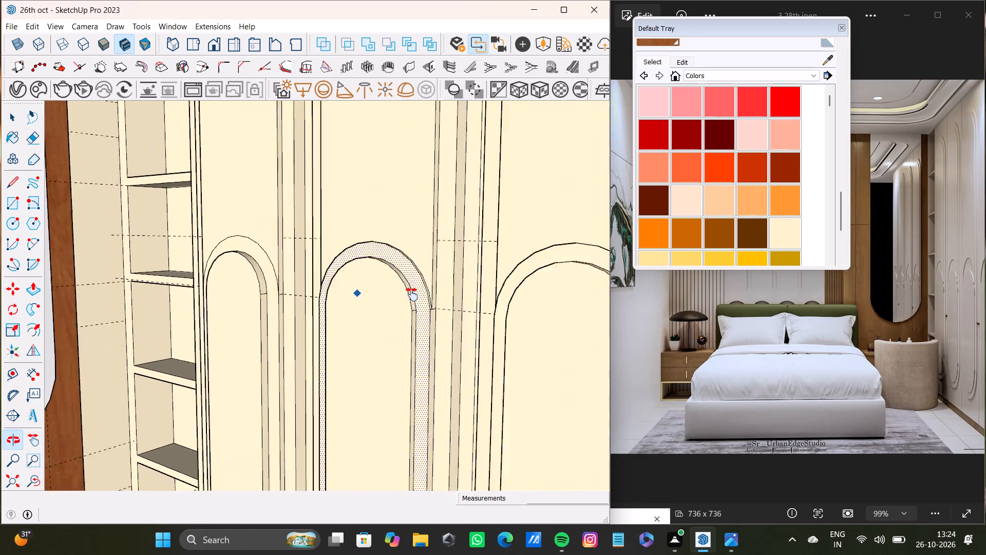
middle_drag(412, 294, 377, 291)
scroll(318, 291, up, 8)
key(space)
key(space)
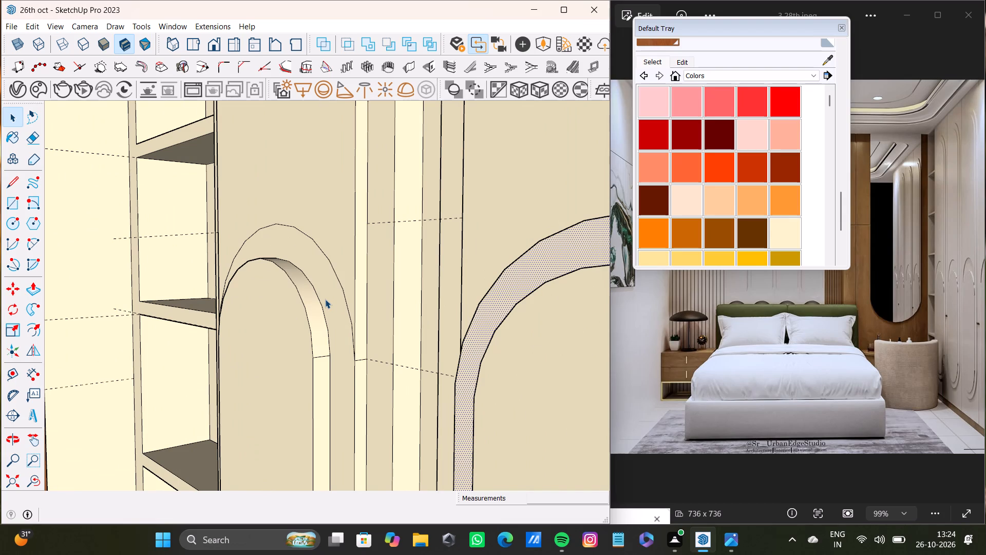
click(325, 301)
key(p)
drag(326, 301, 317, 304)
key(space)
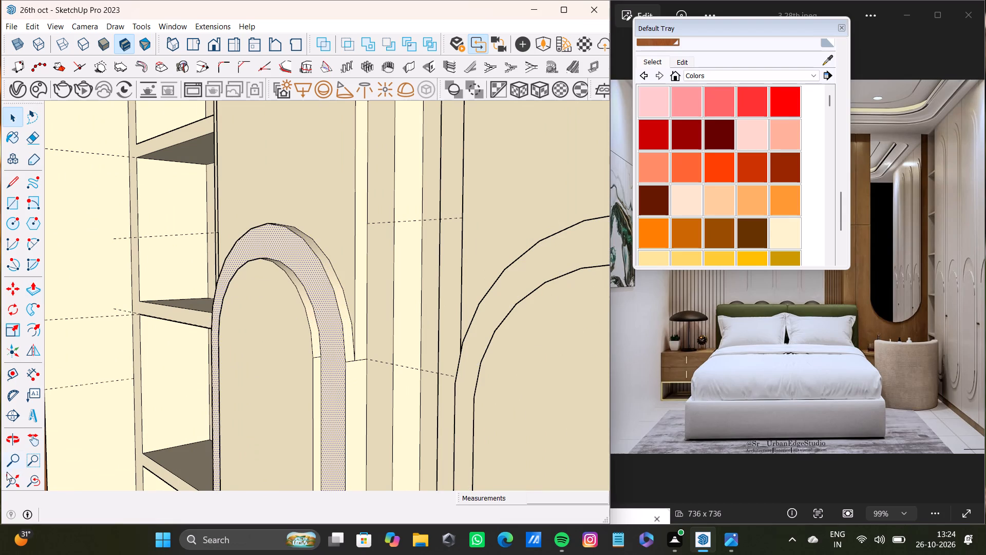
click(25, 478)
click(17, 482)
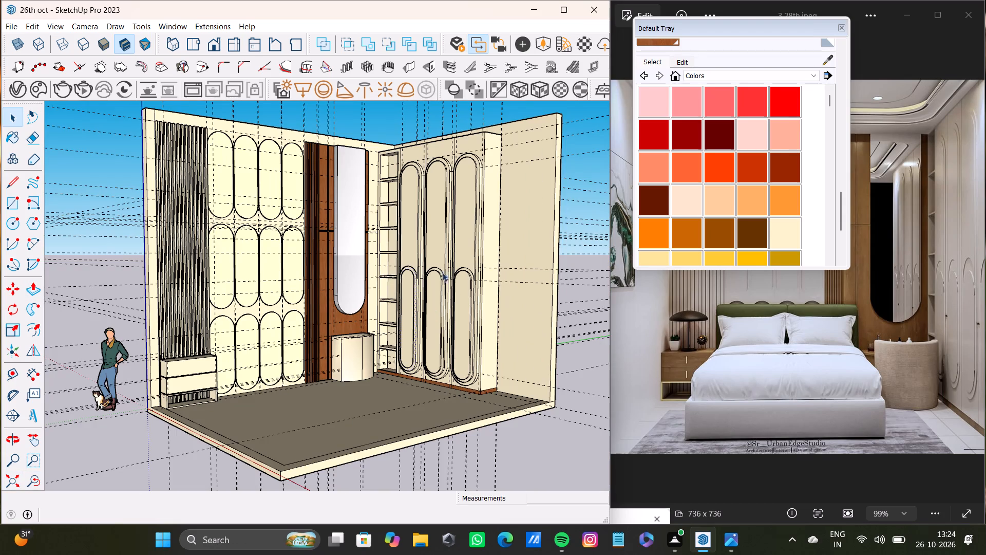
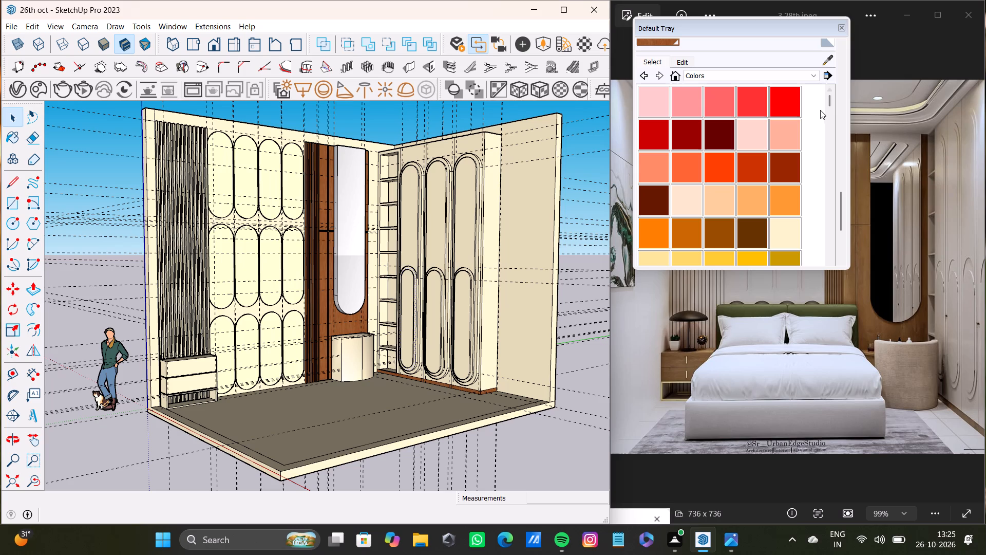
Sample the brown wood material from the mirror wall panel and paint the top, front and near side faces of the curved cabinet below the mirror.
click(828, 57)
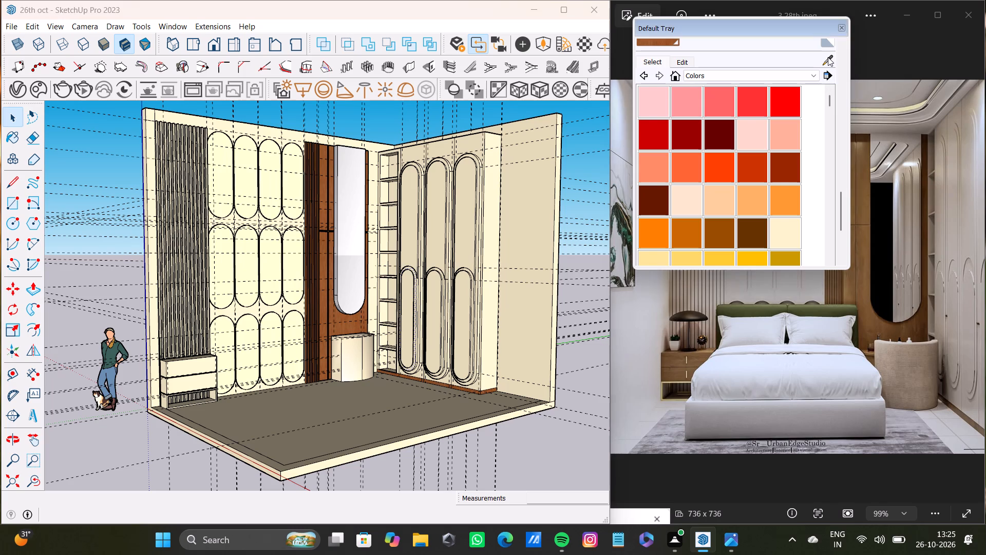
scroll(314, 251, up, 7)
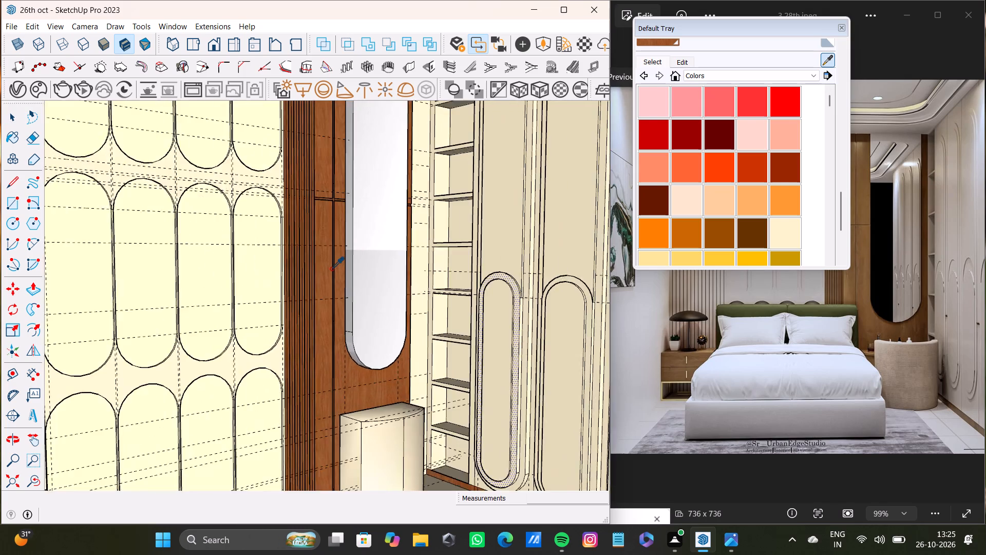
scroll(331, 269, up, 3)
click(318, 268)
scroll(323, 298, down, 14)
scroll(356, 372, up, 7)
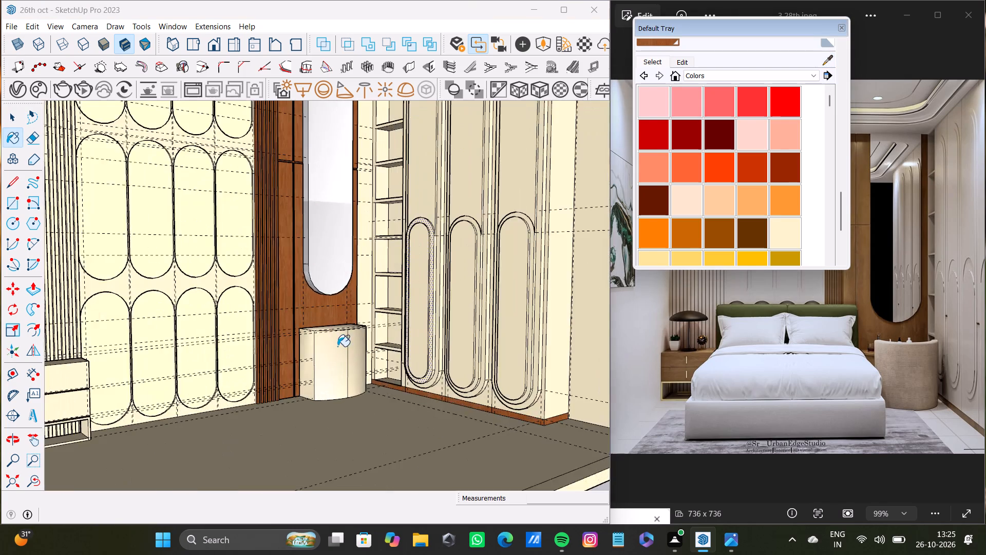
middle_drag(337, 346, 311, 411)
scroll(311, 352, up, 11)
click(338, 291)
click(353, 349)
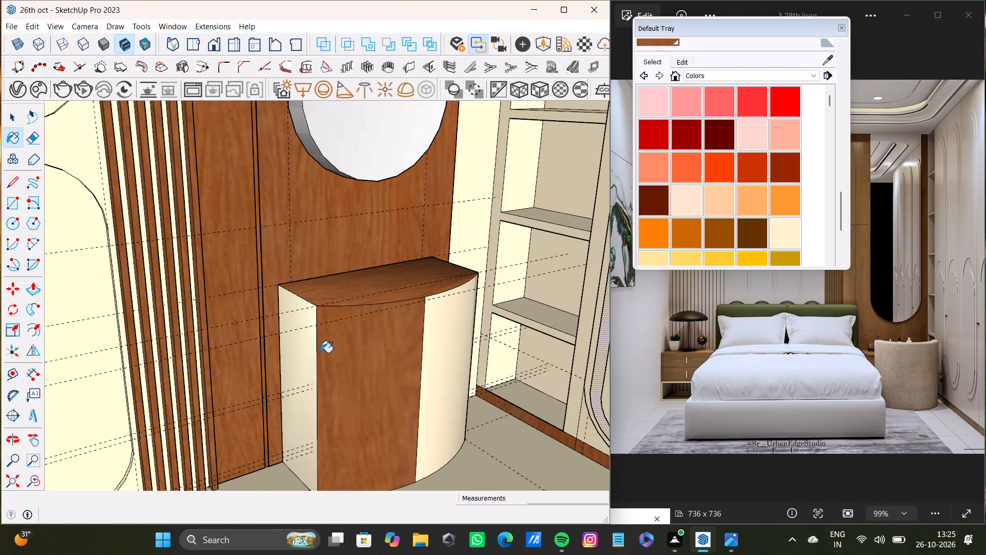
click(300, 347)
click(441, 332)
Paint the curved cabinet's remaining side face, towards the open shelves, with the same wood material.
middle_drag(440, 332, 234, 356)
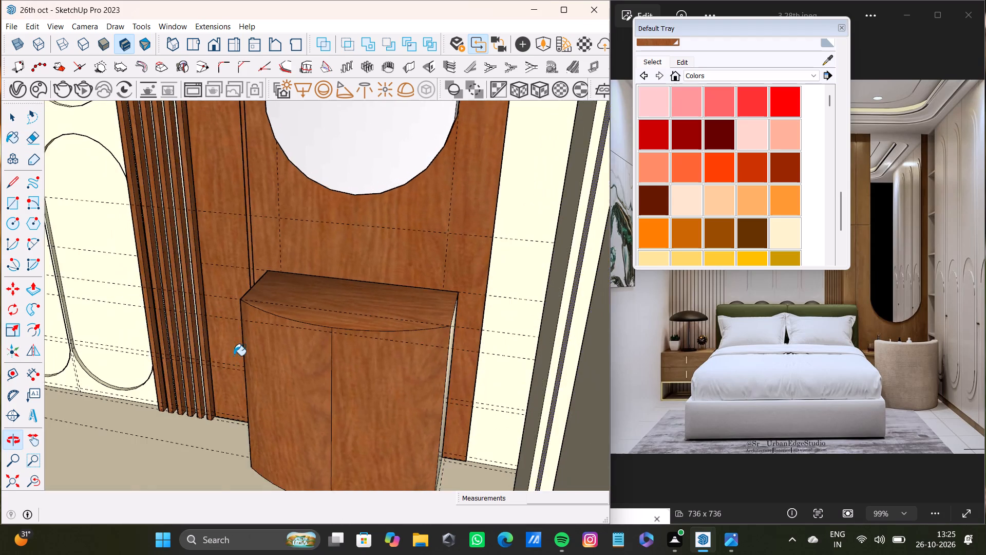
middle_drag(234, 356, 234, 361)
scroll(357, 335, up, 11)
middle_drag(460, 346, 400, 326)
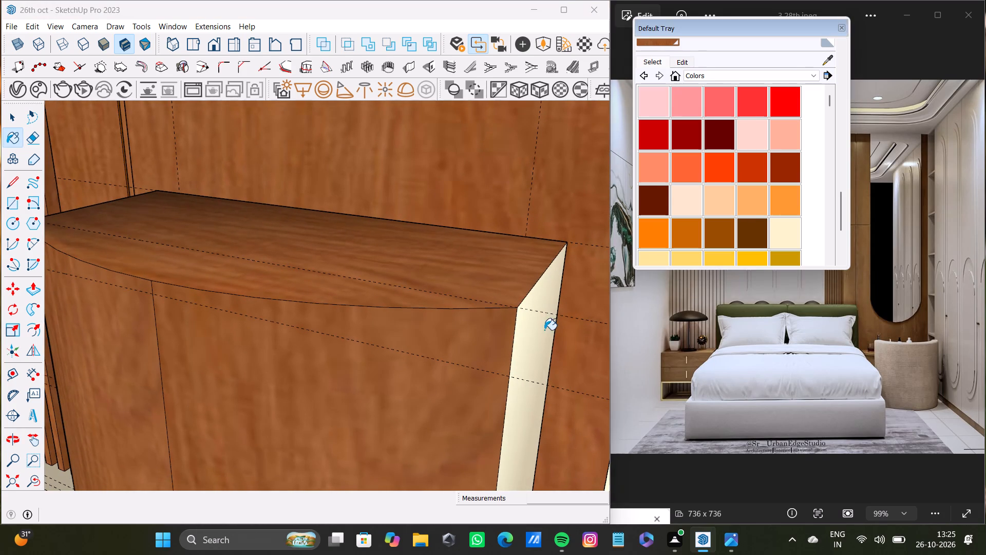
click(544, 330)
scroll(498, 350, down, 7)
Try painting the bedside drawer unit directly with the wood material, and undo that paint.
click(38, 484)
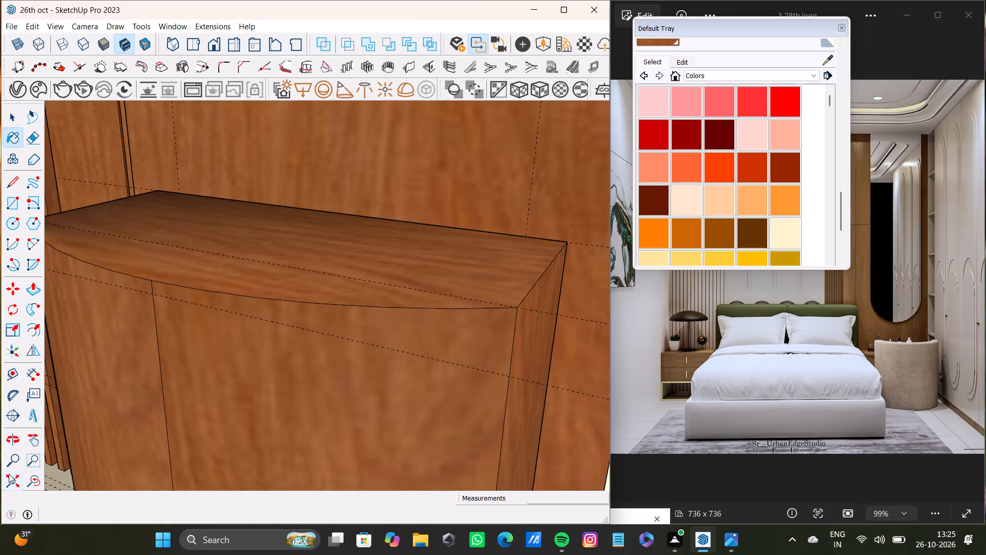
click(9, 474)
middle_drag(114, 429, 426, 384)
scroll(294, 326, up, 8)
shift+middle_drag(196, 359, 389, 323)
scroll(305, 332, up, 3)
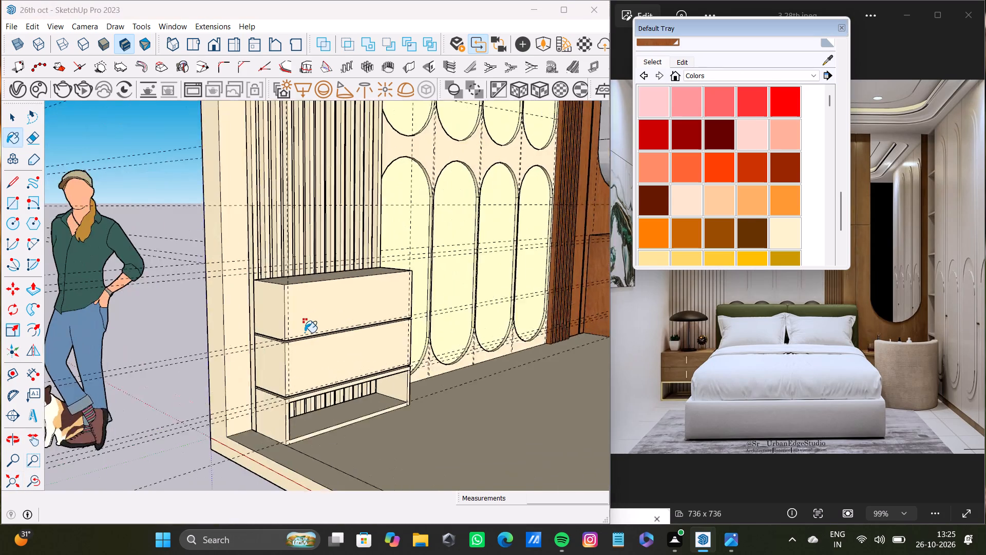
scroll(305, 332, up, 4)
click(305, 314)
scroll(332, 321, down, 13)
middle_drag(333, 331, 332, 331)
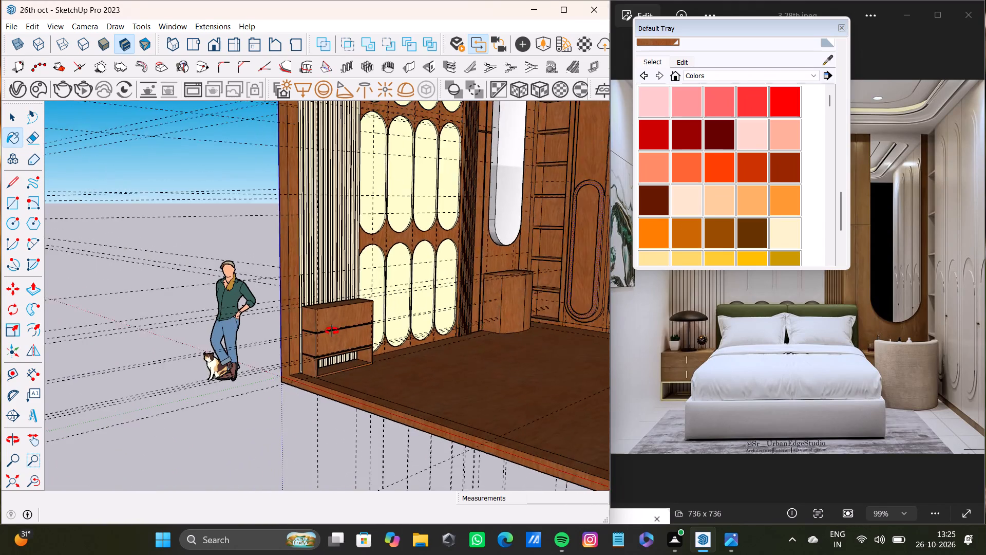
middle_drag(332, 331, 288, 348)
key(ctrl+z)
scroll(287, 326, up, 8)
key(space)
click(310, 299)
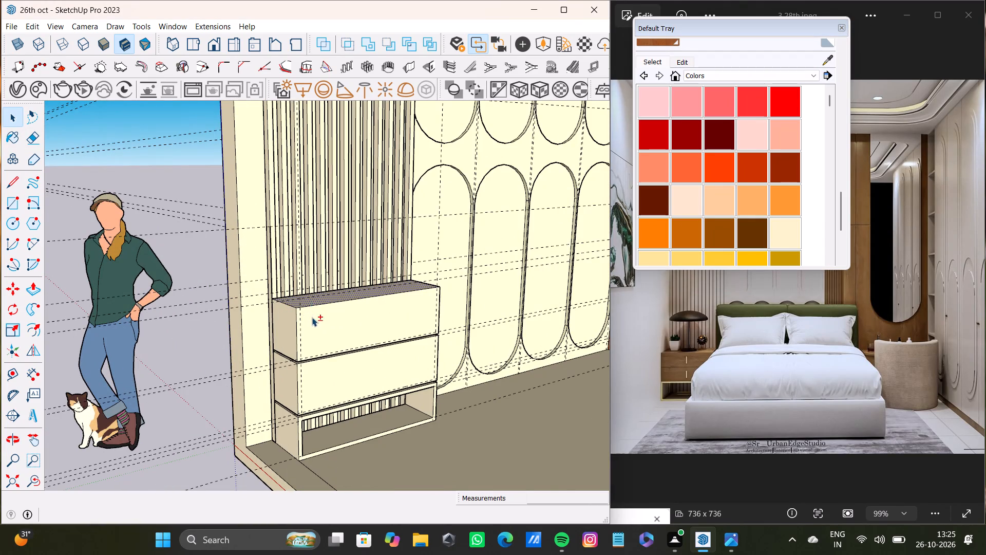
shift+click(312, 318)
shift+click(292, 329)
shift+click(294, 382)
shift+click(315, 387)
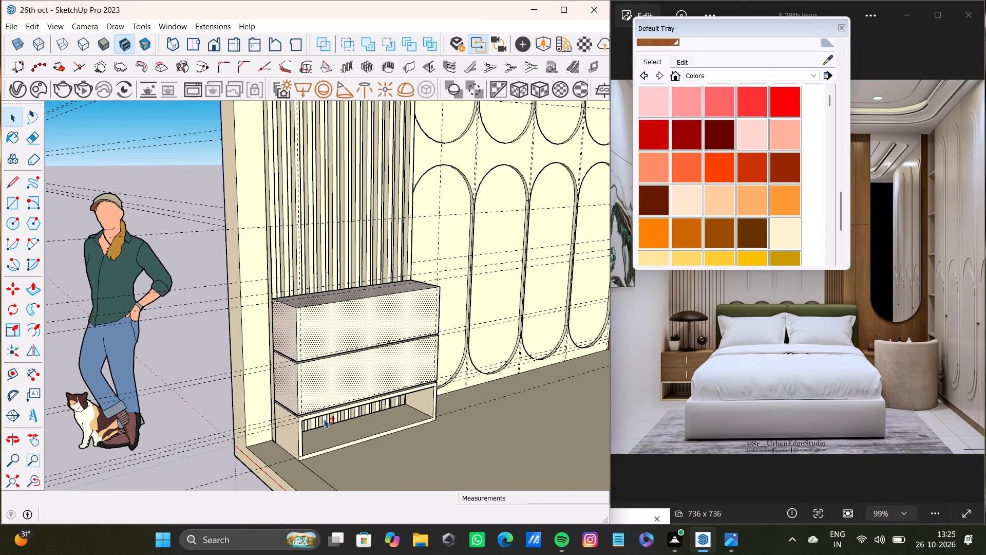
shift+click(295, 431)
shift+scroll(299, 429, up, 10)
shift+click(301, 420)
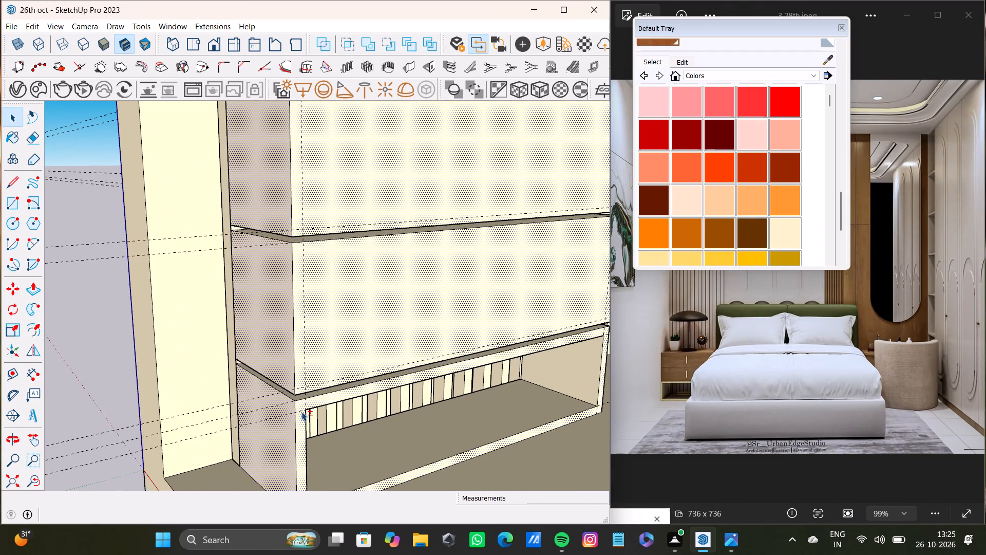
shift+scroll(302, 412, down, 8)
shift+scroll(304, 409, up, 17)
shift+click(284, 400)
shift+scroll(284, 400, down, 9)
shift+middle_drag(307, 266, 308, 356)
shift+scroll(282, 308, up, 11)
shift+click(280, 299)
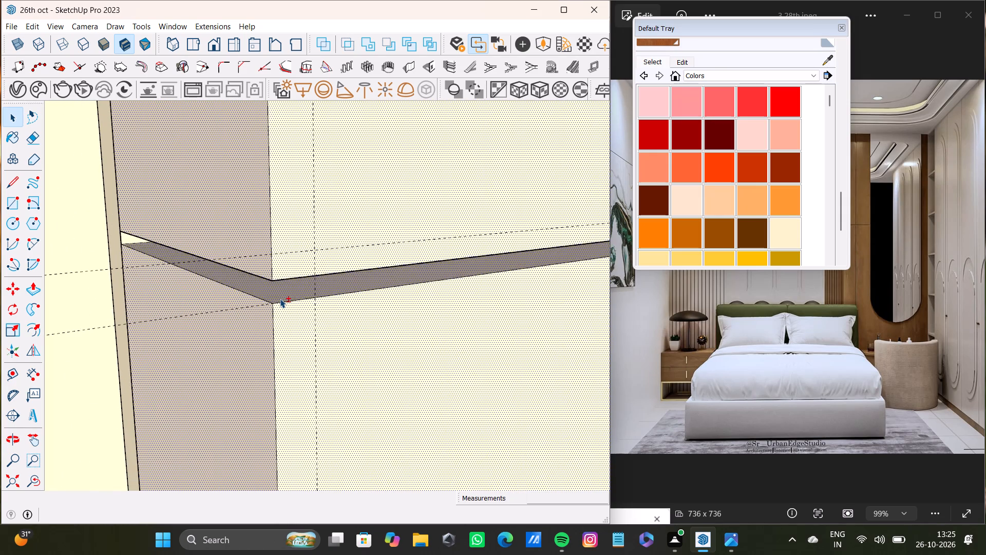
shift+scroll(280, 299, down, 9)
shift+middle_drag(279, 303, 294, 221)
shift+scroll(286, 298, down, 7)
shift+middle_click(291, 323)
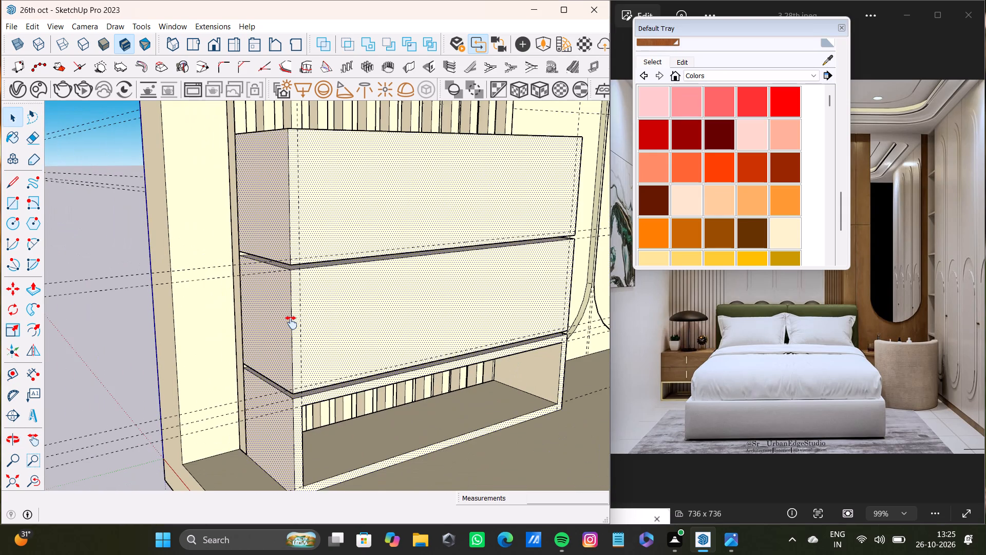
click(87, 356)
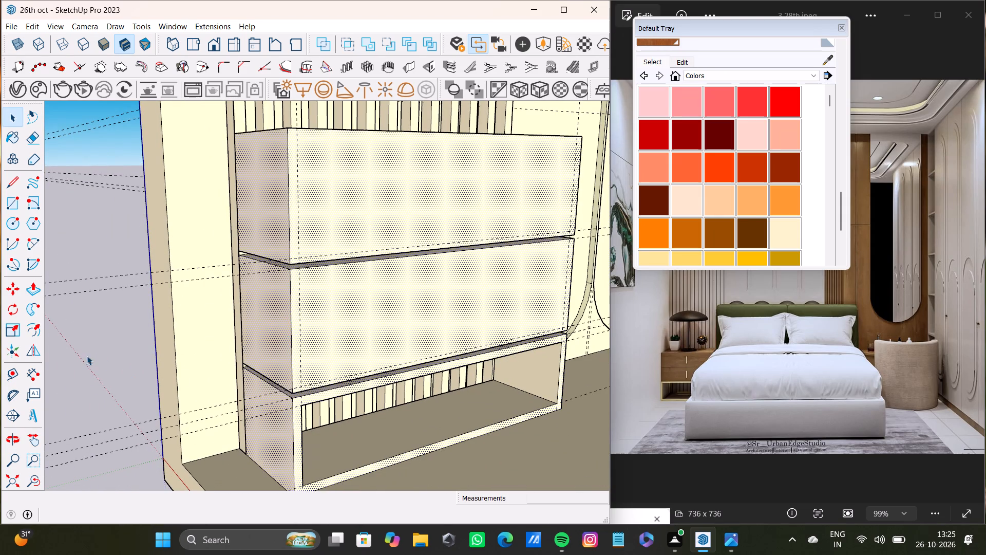
Select the bedside unit's two drawer blocks on their front, side and top faces plus the recessed strips, and paint them with the wood material.
scroll(308, 388, up, 7)
shift+drag(239, 352, 241, 345)
shift+click(286, 304)
shift+click(273, 251)
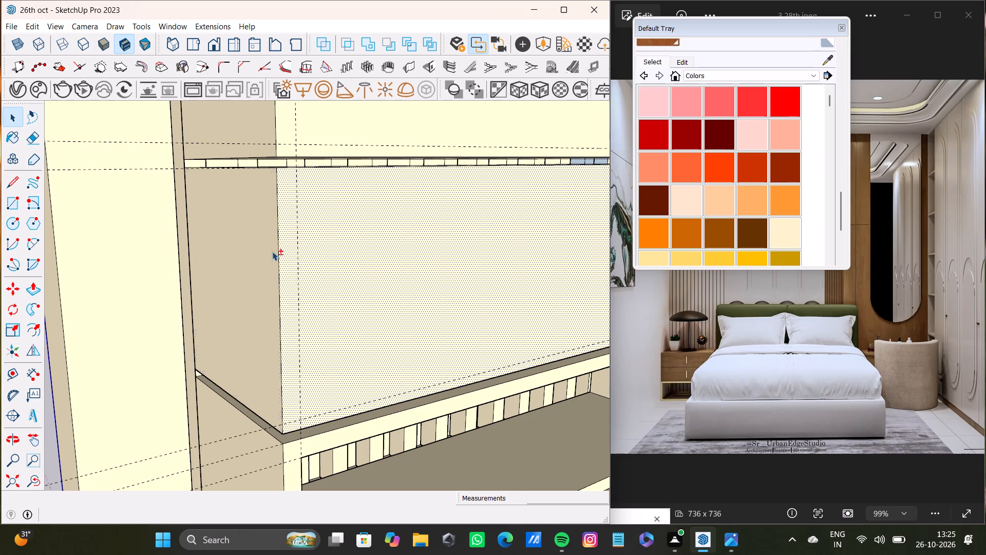
shift+middle_drag(285, 198, 290, 307)
shift+scroll(290, 292, up, 9)
shift+click(289, 271)
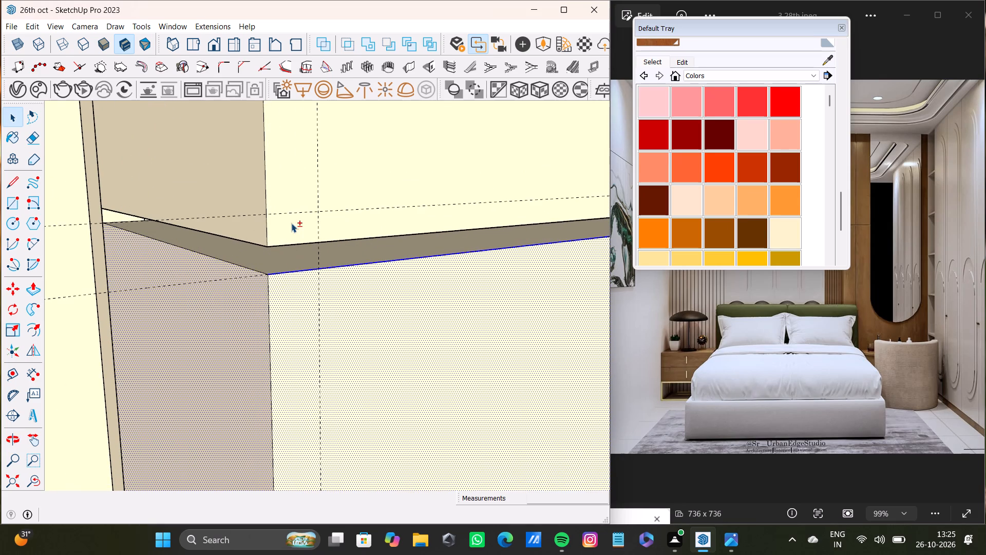
shift+click(291, 223)
shift+click(258, 222)
shift+click(270, 267)
shift+scroll(270, 262, down, 11)
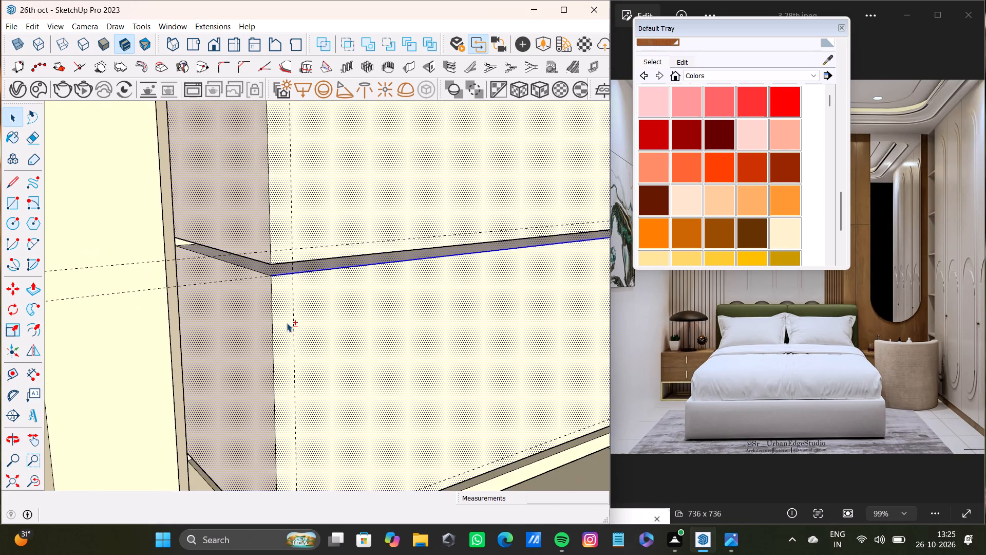
shift+middle_drag(287, 323, 294, 123)
shift+scroll(282, 306, up, 12)
middle_drag(279, 316, 251, 160)
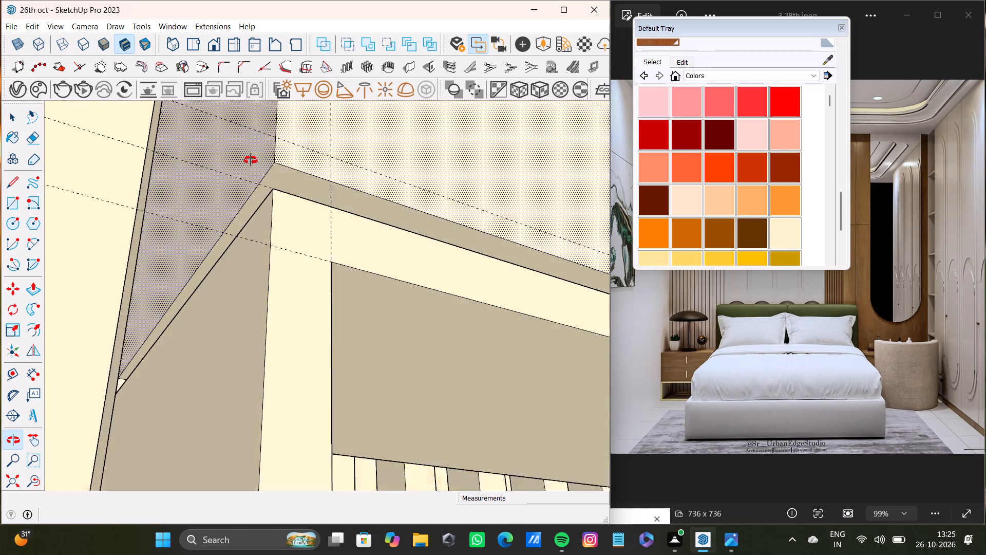
middle_drag(251, 160, 250, 161)
shift+scroll(268, 176, up, 6)
shift+click(288, 198)
shift+scroll(288, 199, down, 17)
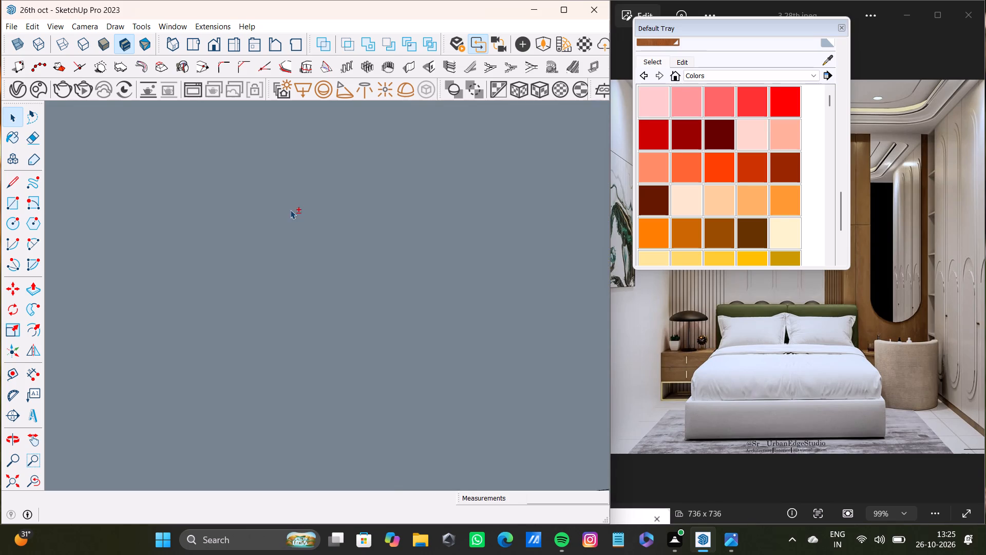
shift+scroll(290, 210, down, 5)
shift+click(29, 480)
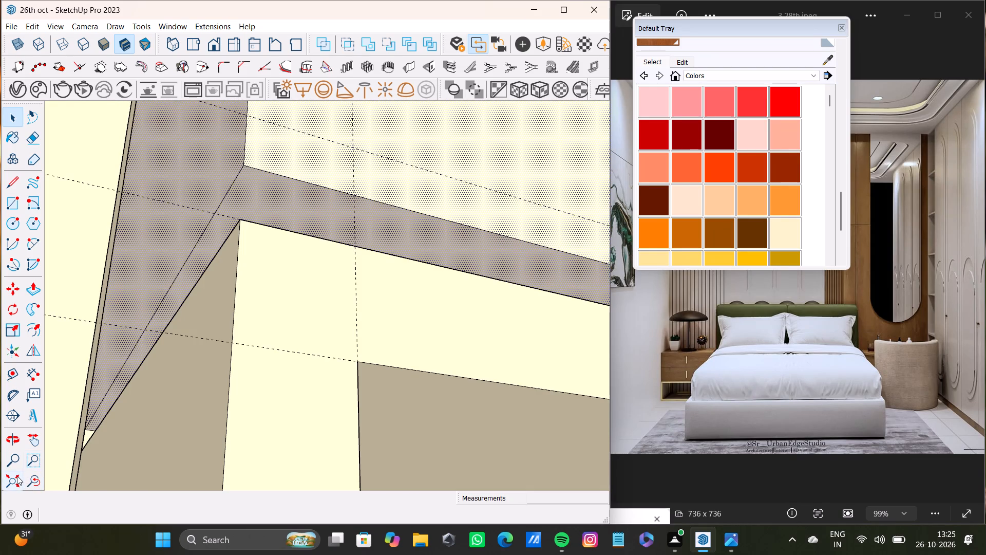
shift+click(13, 483)
shift+middle_drag(238, 203, 197, 459)
shift+scroll(189, 412, up, 7)
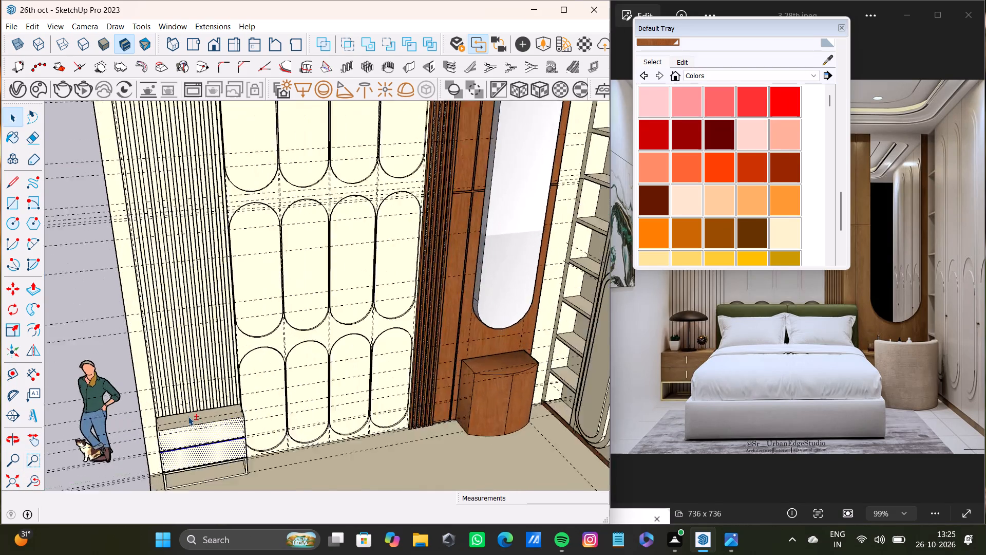
shift+scroll(188, 416, up, 4)
shift+middle_drag(188, 420, 214, 361)
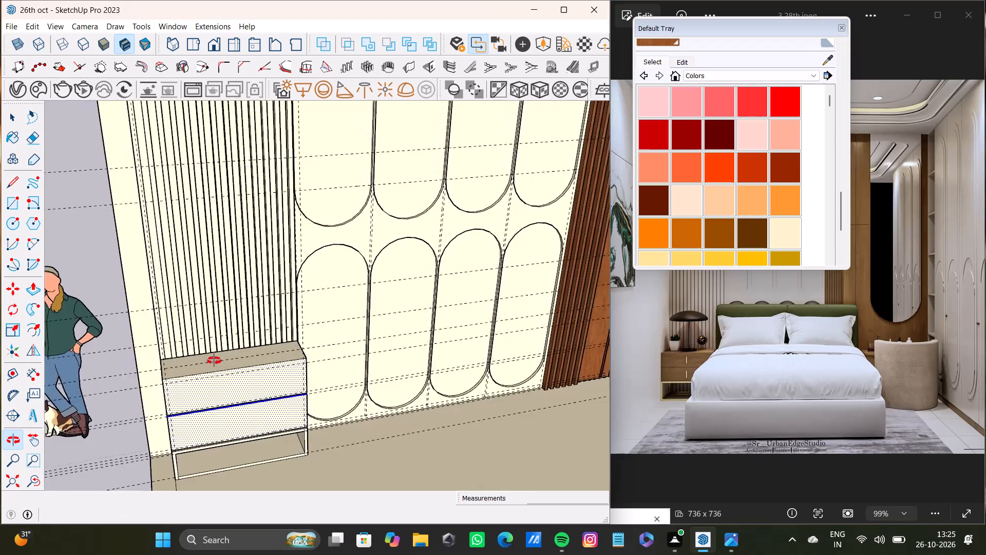
shift+middle_drag(214, 361, 176, 366)
shift+scroll(195, 358, up, 6)
shift+click(219, 349)
scroll(321, 366, up, 1)
middle_drag(321, 366, 217, 346)
shift+scroll(305, 355, up, 6)
shift+click(336, 368)
shift+scroll(337, 372, down, 3)
shift+middle_drag(337, 395, 313, 197)
shift+scroll(310, 249, up, 8)
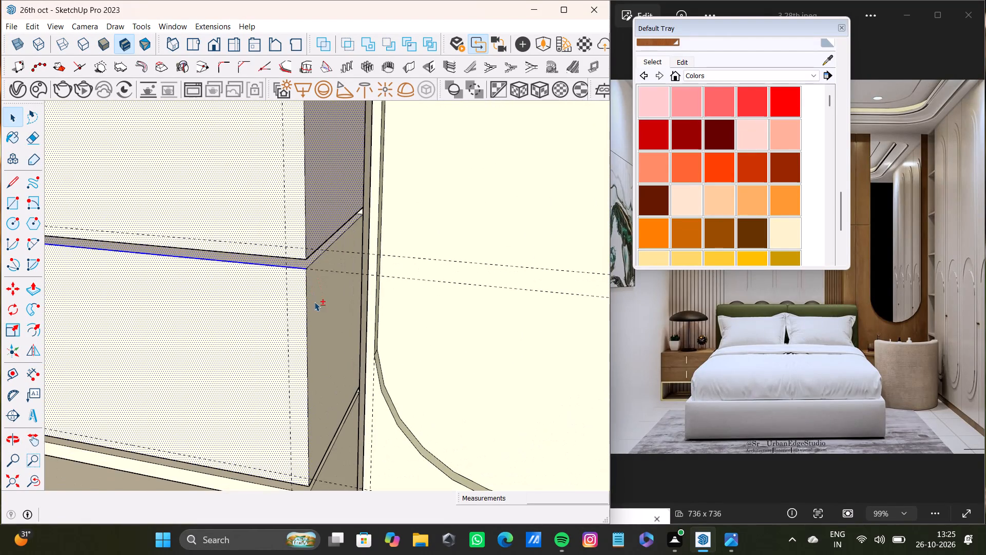
shift+click(314, 302)
shift+click(826, 59)
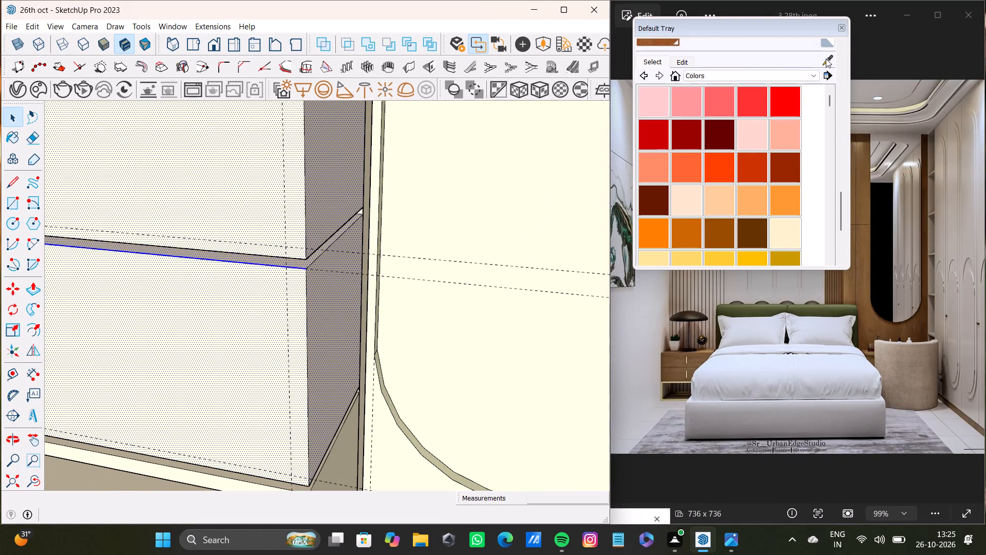
shift+click(654, 44)
shift+click(315, 192)
shift+scroll(277, 259, down, 13)
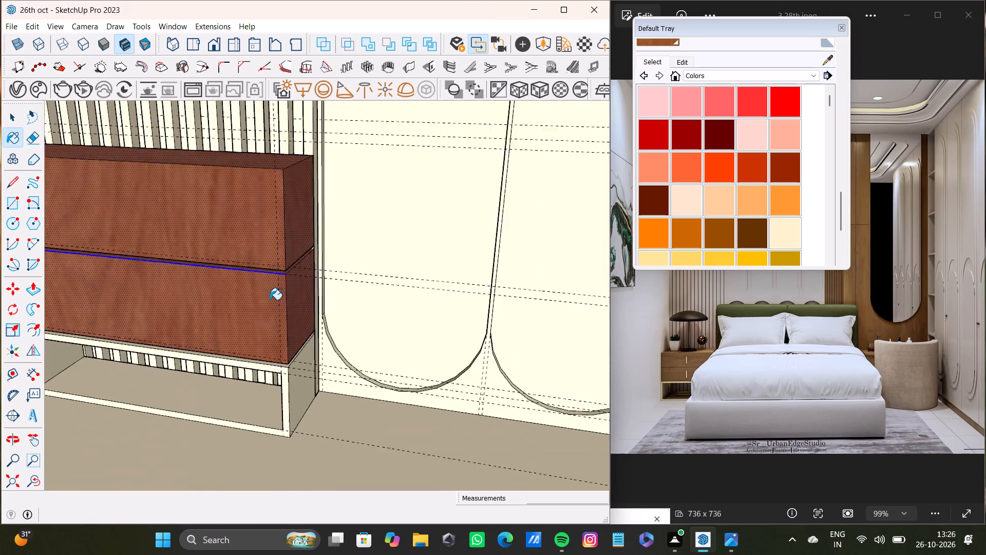
shift+scroll(270, 300, down, 12)
Clear the selection and place a vertical Tape Measure guide across the bedside drawer fronts, 1' 6 5/8" from their left edge.
middle_drag(266, 345, 327, 236)
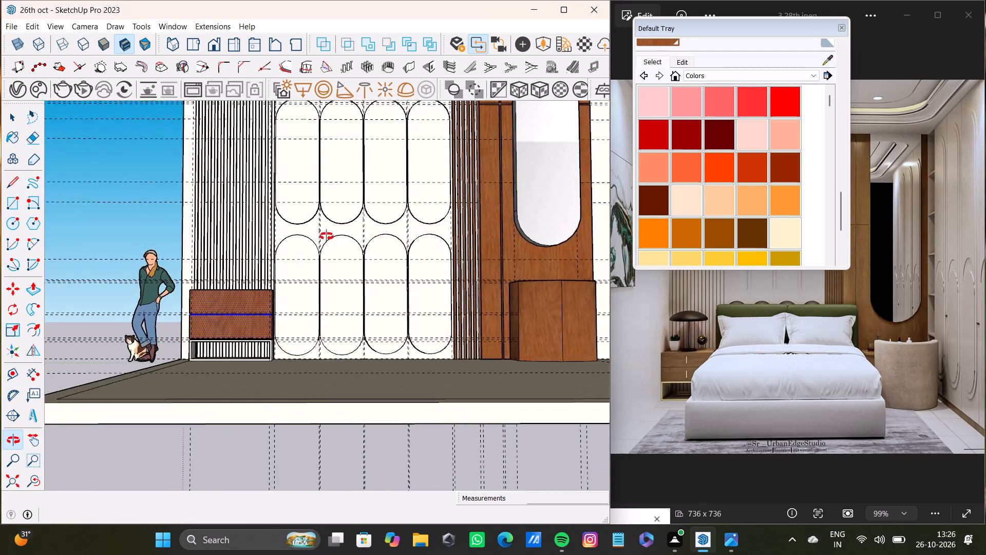
middle_drag(327, 236, 349, 306)
scroll(253, 306, up, 7)
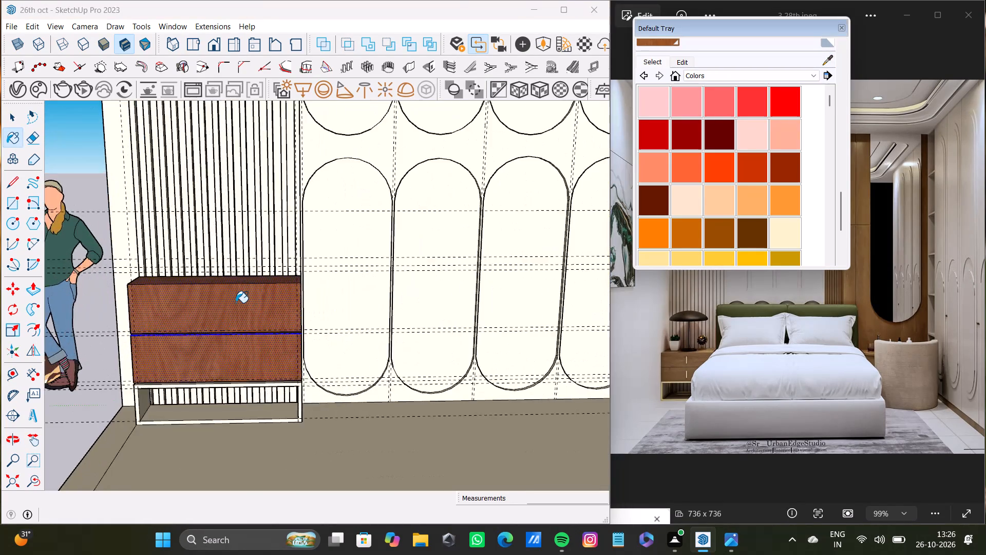
scroll(236, 303, up, 4)
drag(13, 198, 15, 191)
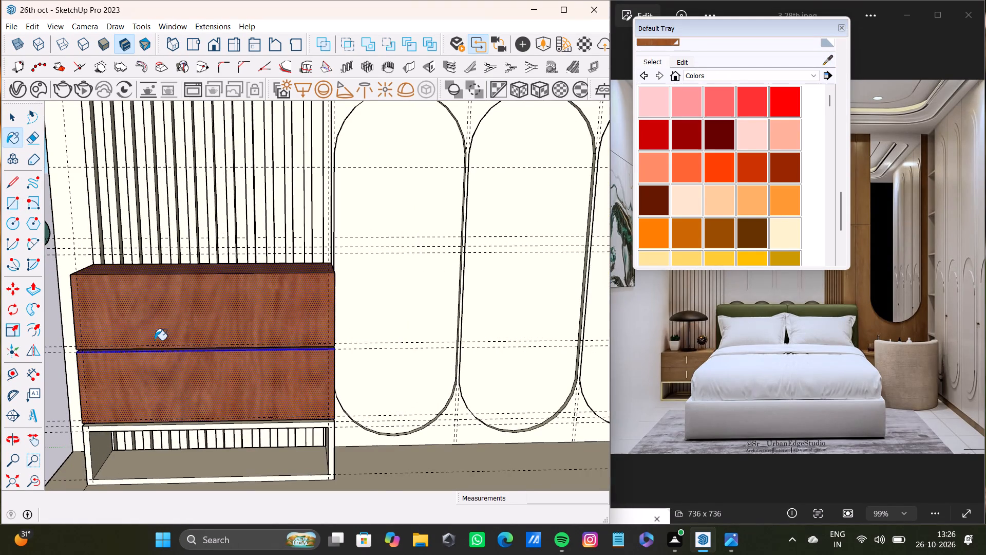
scroll(155, 341, up, 4)
key(space)
key(t)
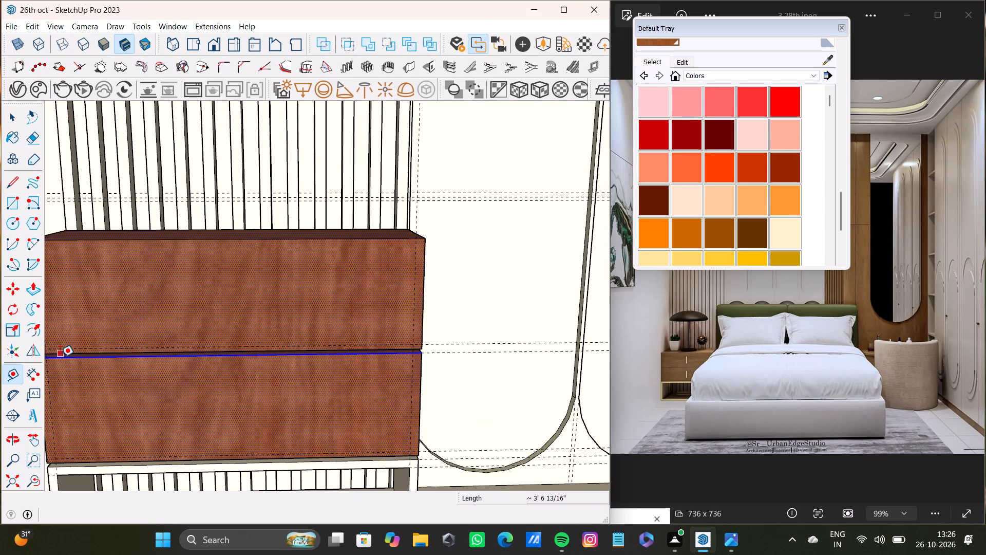
scroll(65, 346, down, 8)
shift+middle_drag(71, 344, 213, 334)
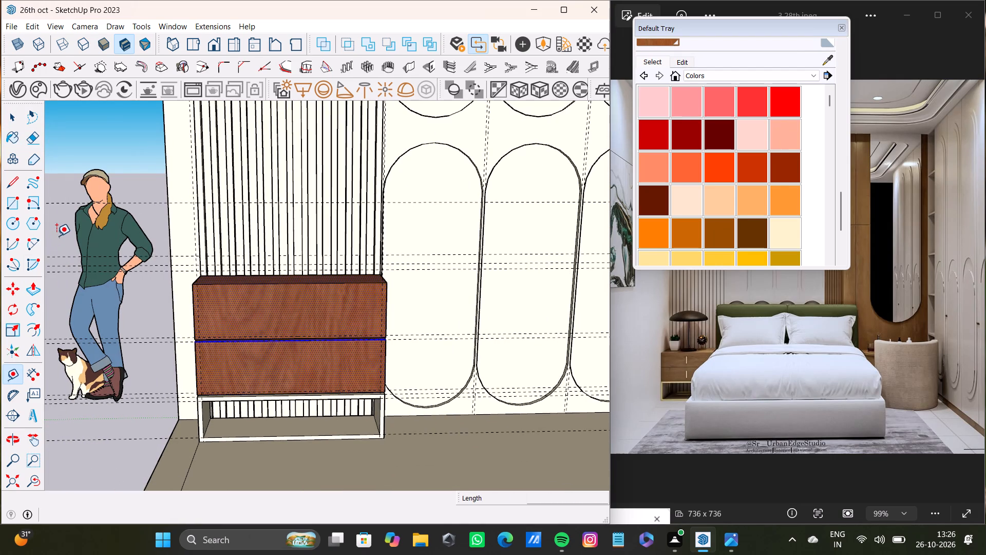
key(space)
click(117, 137)
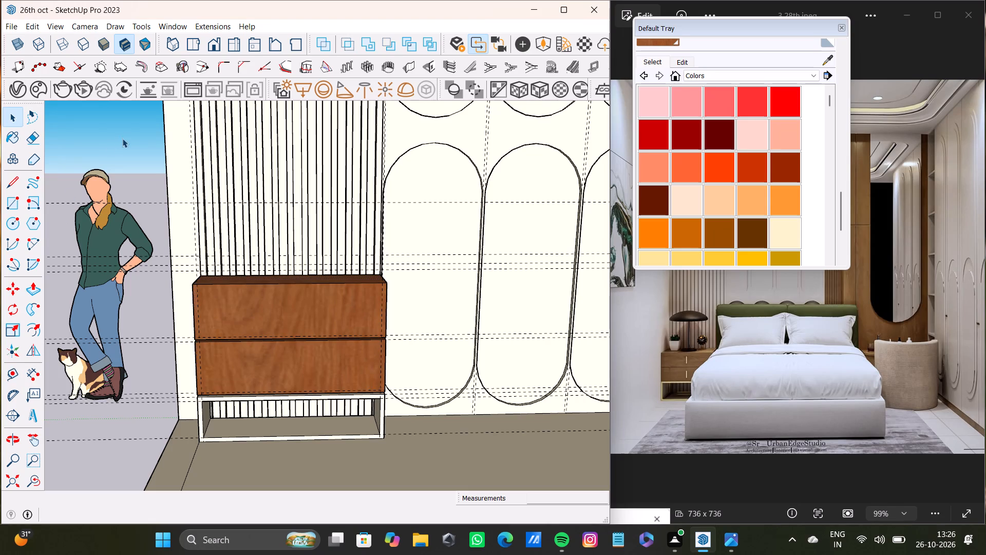
click(8, 373)
scroll(235, 328, up, 4)
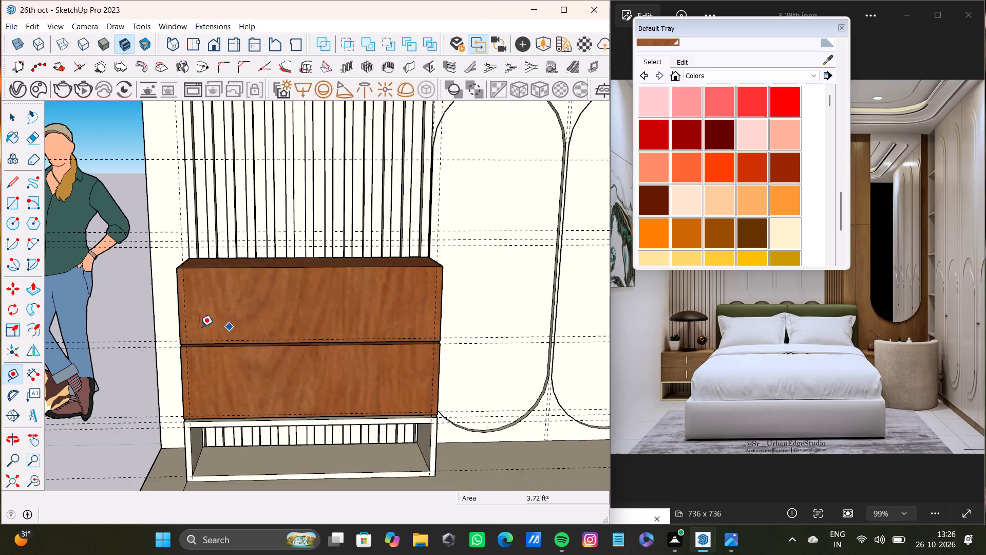
scroll(199, 327, up, 3)
click(177, 317)
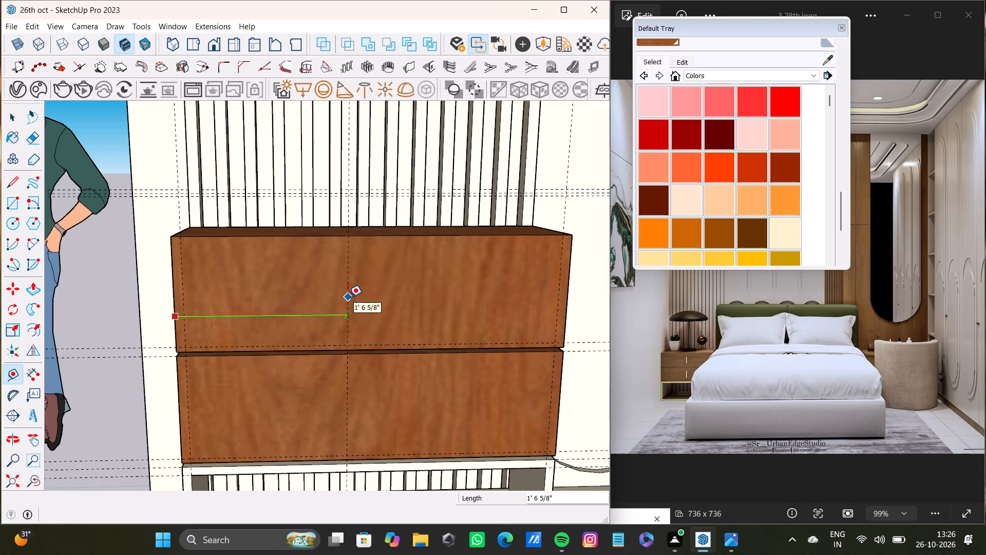
click(348, 297)
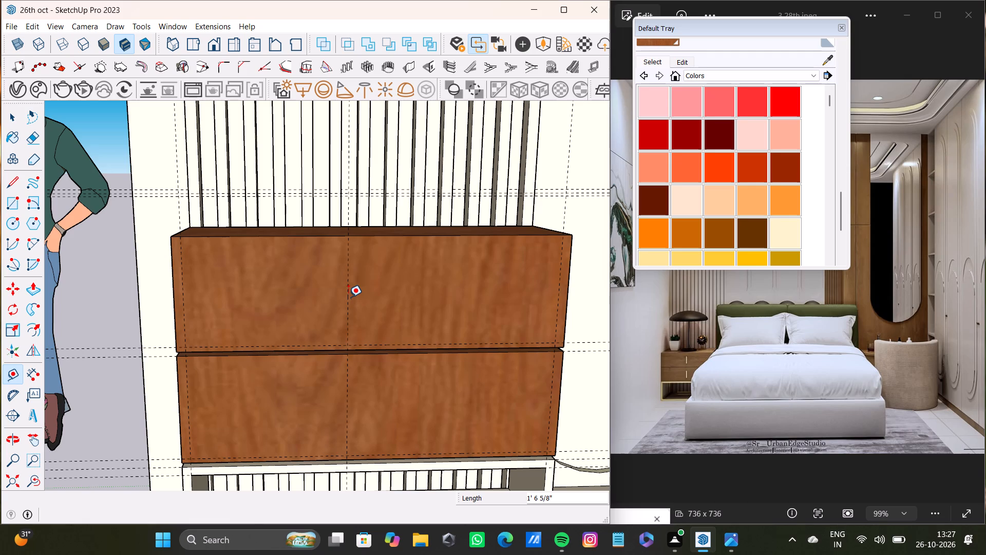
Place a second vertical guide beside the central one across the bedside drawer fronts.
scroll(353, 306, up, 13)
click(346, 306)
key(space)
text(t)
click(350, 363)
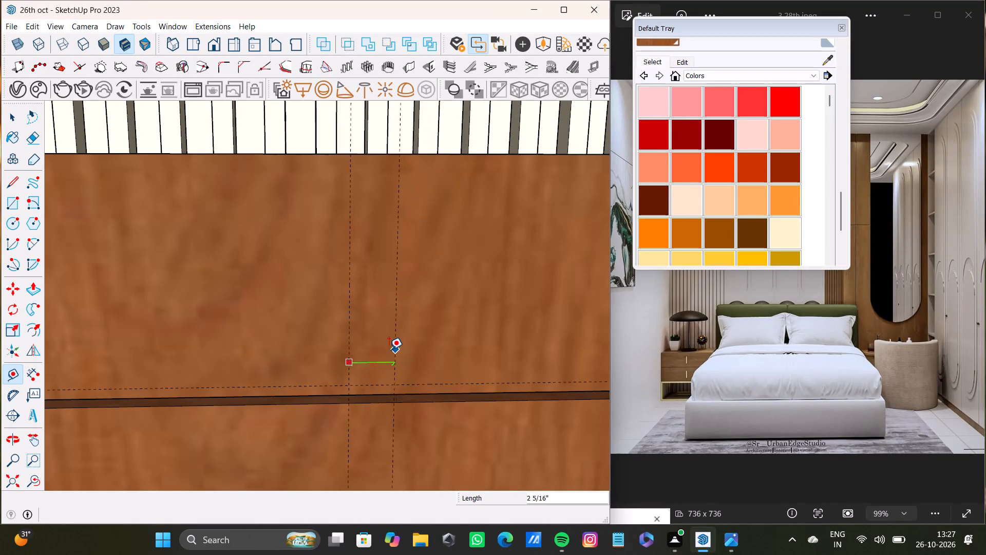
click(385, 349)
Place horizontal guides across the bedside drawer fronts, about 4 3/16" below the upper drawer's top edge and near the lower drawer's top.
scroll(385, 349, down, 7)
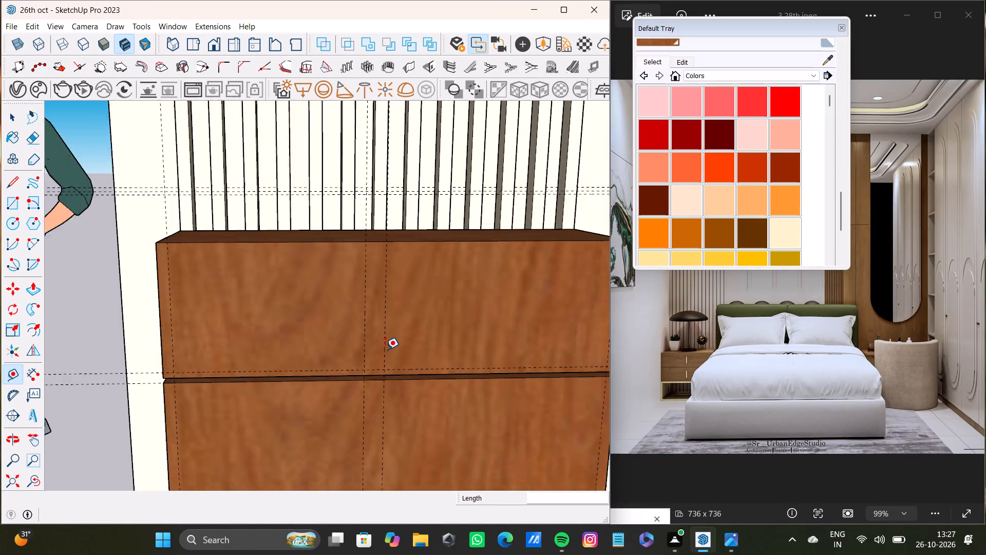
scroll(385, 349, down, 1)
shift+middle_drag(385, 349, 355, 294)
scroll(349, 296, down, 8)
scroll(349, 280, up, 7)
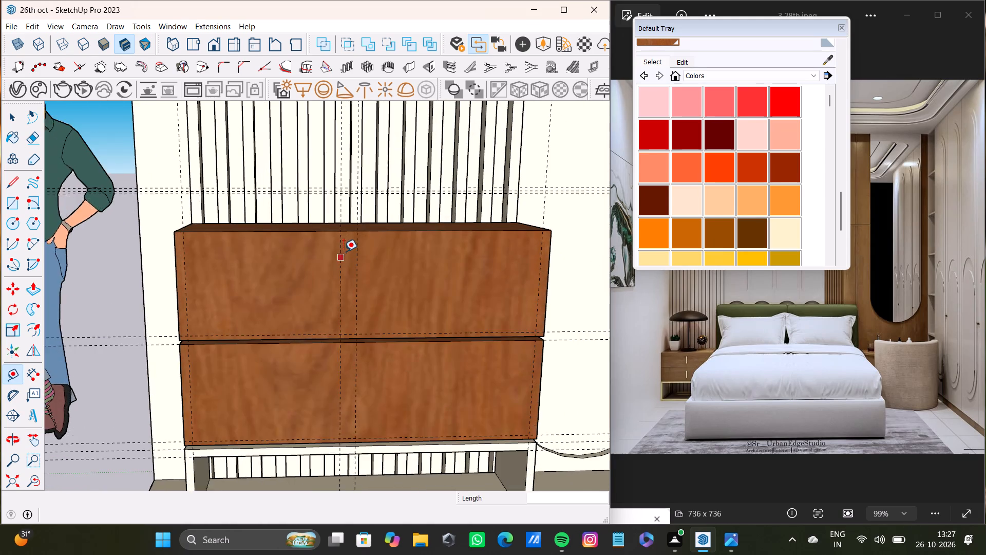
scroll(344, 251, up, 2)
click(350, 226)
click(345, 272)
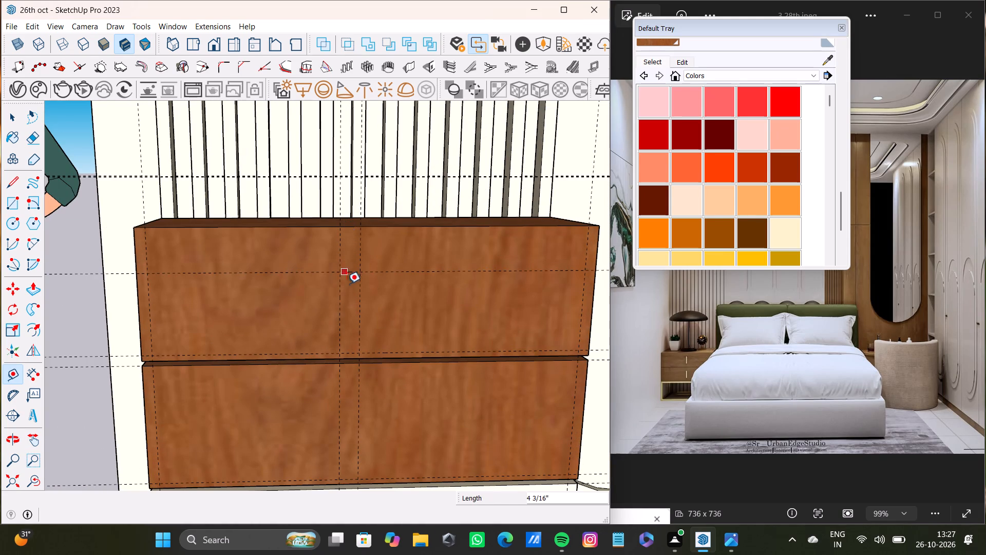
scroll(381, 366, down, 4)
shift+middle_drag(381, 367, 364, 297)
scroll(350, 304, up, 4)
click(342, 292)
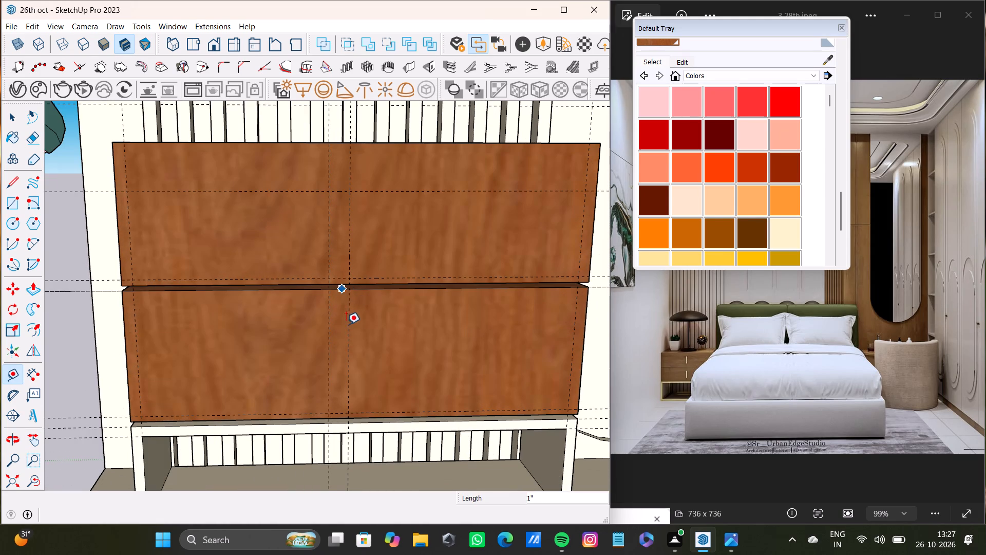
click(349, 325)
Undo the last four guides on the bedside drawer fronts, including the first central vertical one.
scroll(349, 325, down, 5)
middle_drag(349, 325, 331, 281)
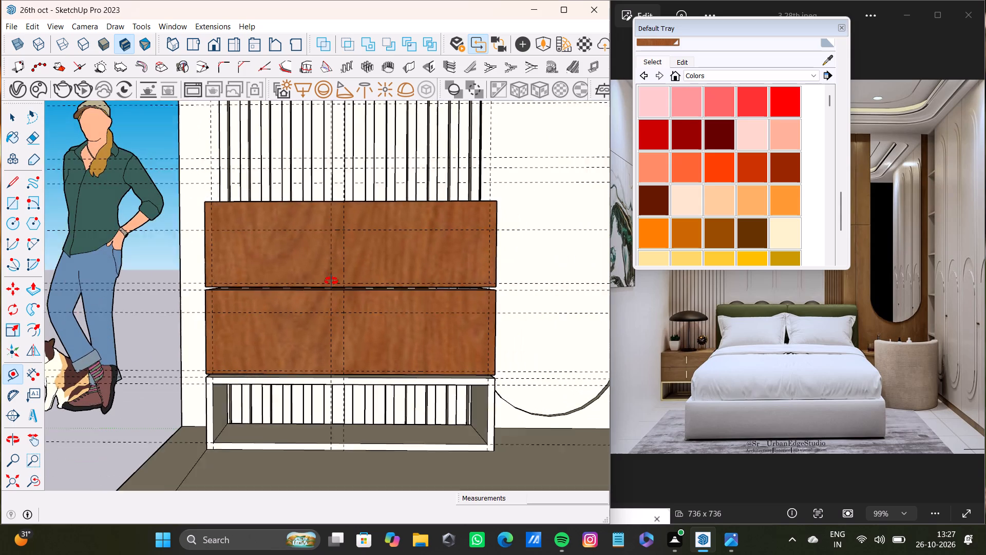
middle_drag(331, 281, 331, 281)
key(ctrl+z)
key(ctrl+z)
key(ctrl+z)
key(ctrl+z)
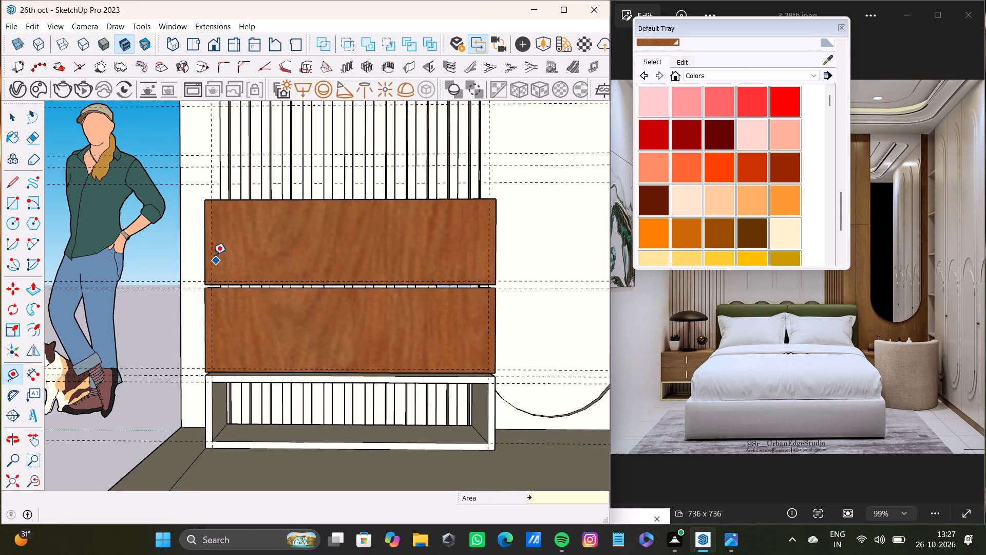
Place two central vertical guides 1" apart on the drawer fronts, the first 1' 7 1/16" from the existing guide near their left edge.
click(210, 254)
key(t)
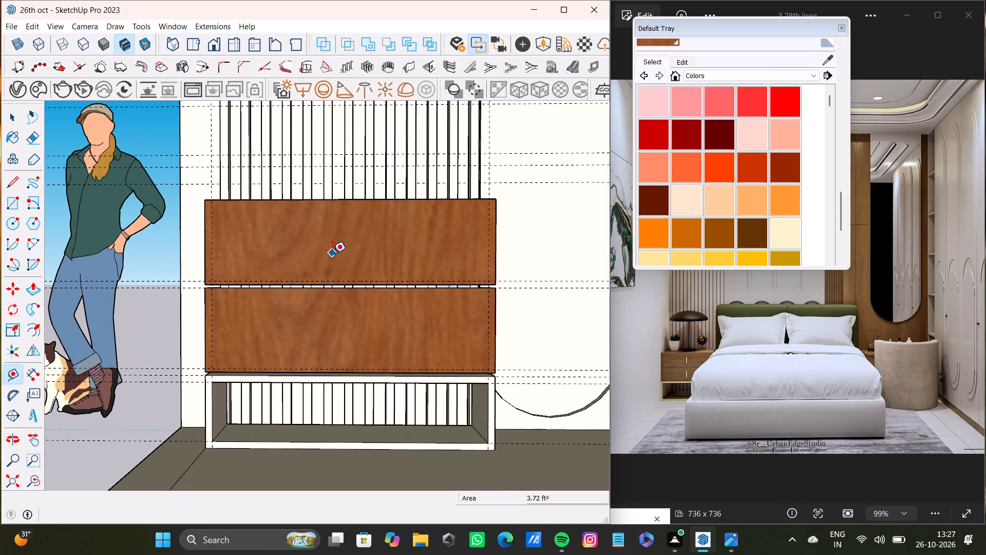
click(210, 255)
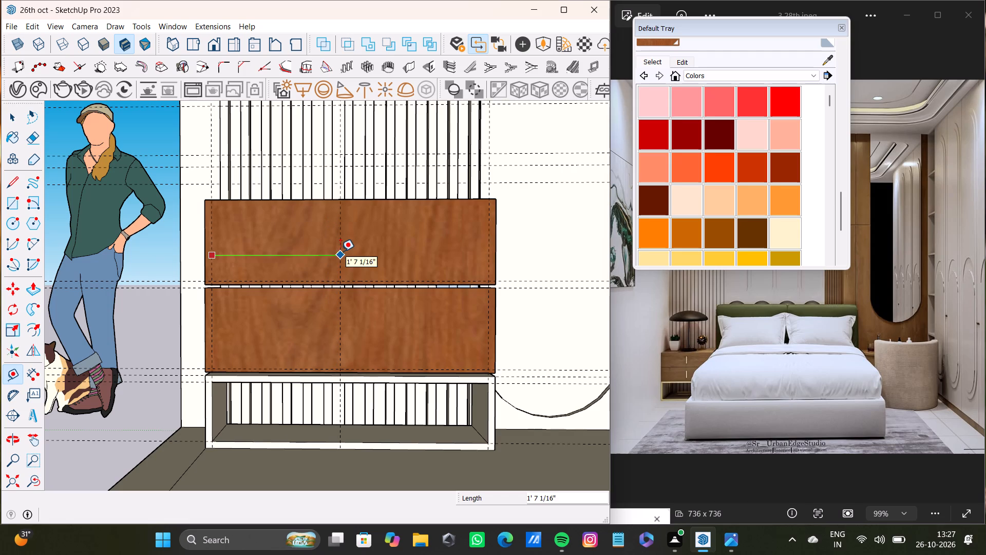
double_click(340, 251)
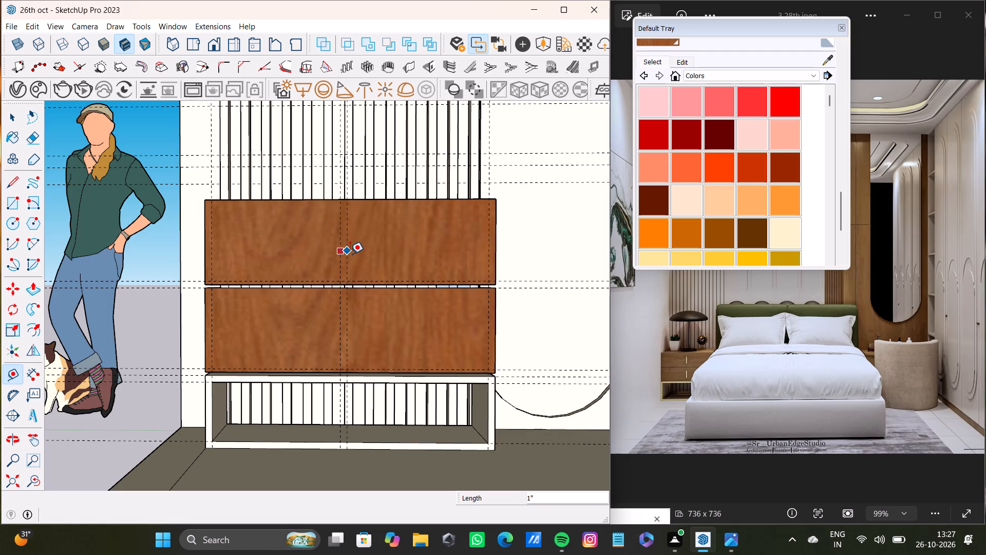
click(350, 254)
Place two horizontal guides across the upper drawer front for the handle ends, the first about 3" below its top edge.
scroll(366, 242, up, 7)
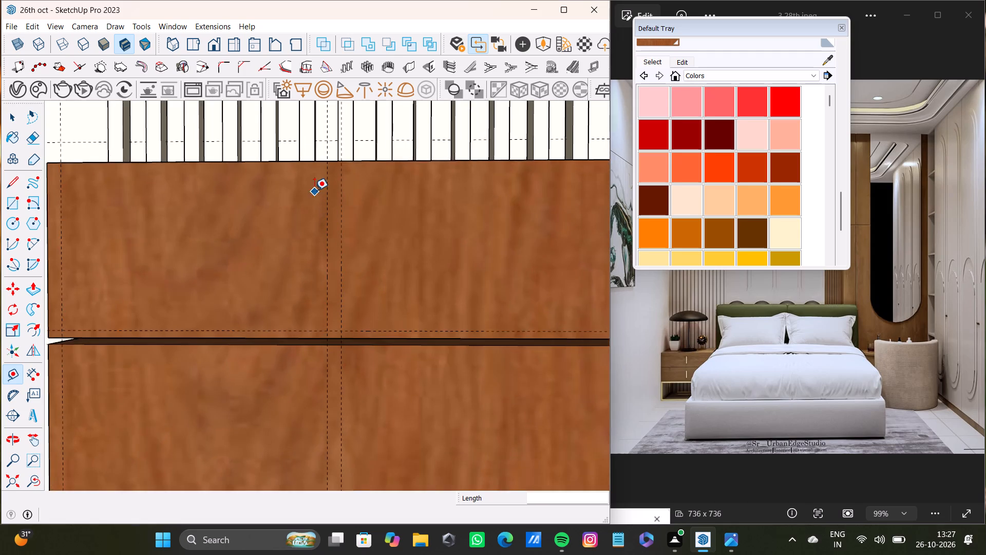
scroll(314, 190, up, 2)
click(342, 154)
click(349, 207)
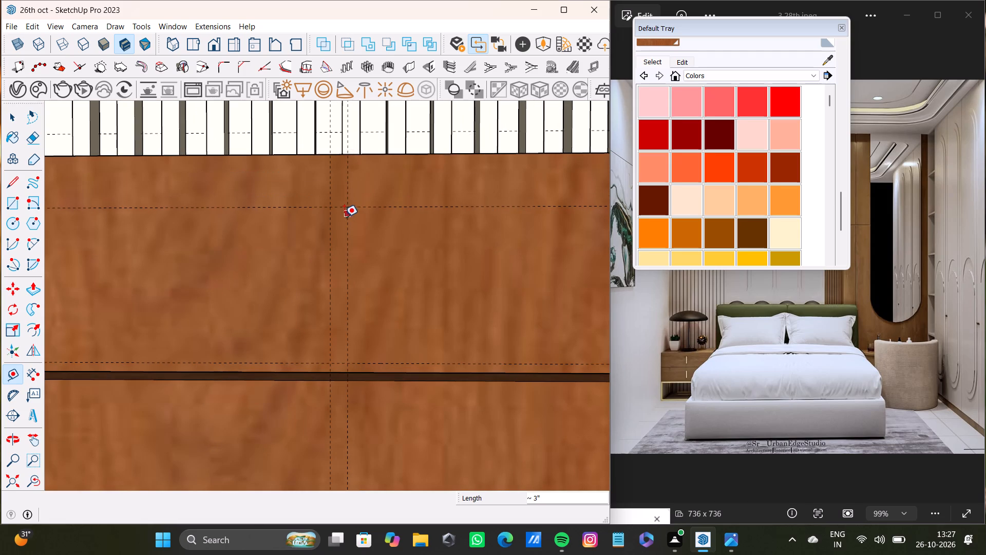
click(343, 206)
click(345, 322)
Place two horizontal guides about 5 15/16" apart across the lower drawer front for the handle ends.
scroll(345, 322, down, 4)
shift+middle_drag(344, 322, 336, 211)
scroll(334, 268, up, 3)
click(330, 248)
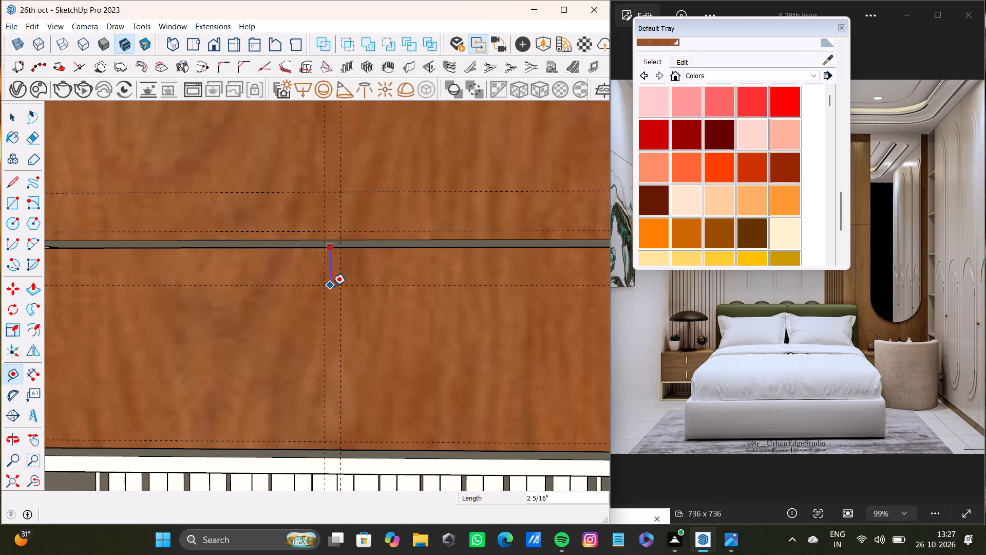
click(334, 288)
click(334, 286)
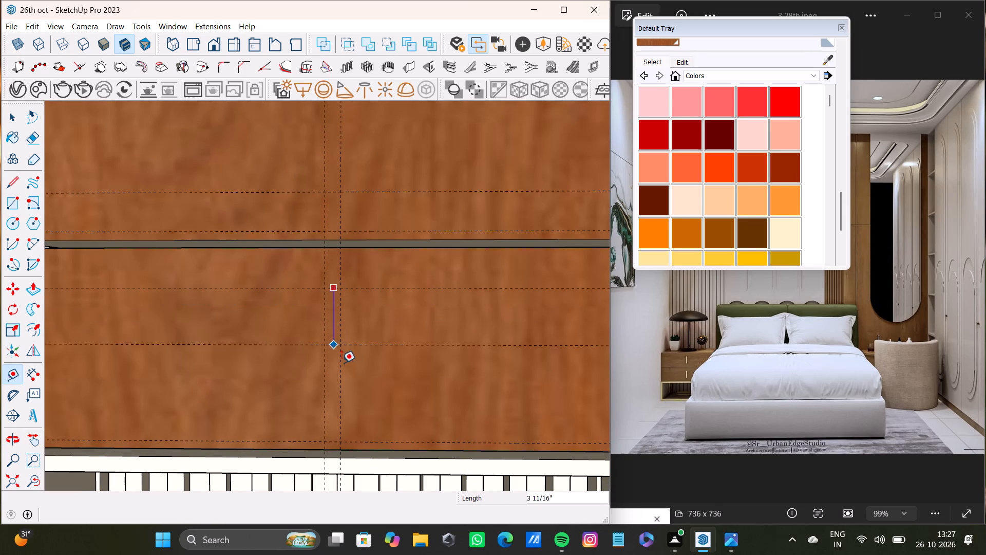
click(349, 384)
scroll(342, 349, down, 8)
shift+middle_click(342, 340)
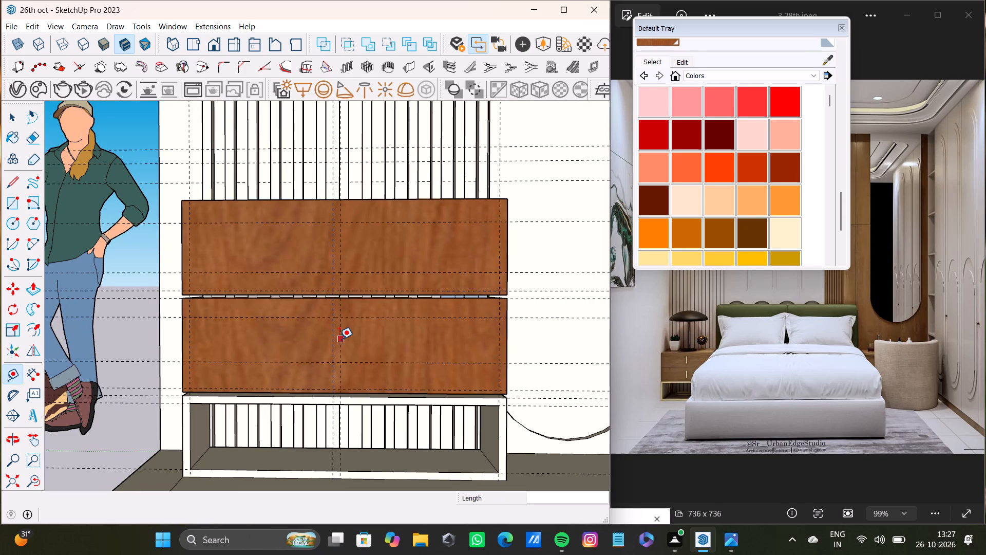
Draw a 1" wide handle rectangle between the guides on each drawer front, the lower one 5 15/16" tall.
key(r)
scroll(338, 307, up, 7)
click(326, 164)
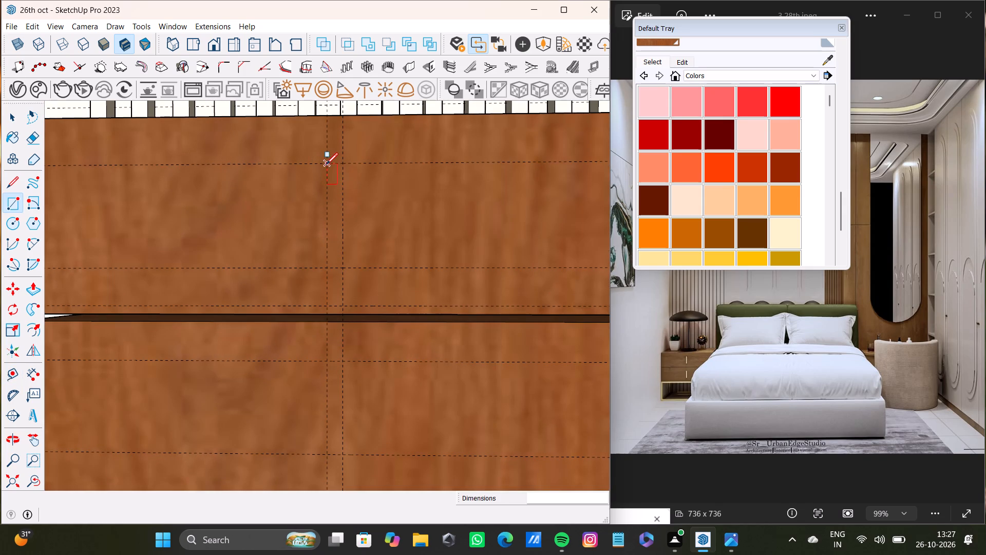
click(345, 266)
scroll(342, 256, down, 3)
shift+middle_drag(342, 256, 307, 75)
scroll(309, 141, up, 3)
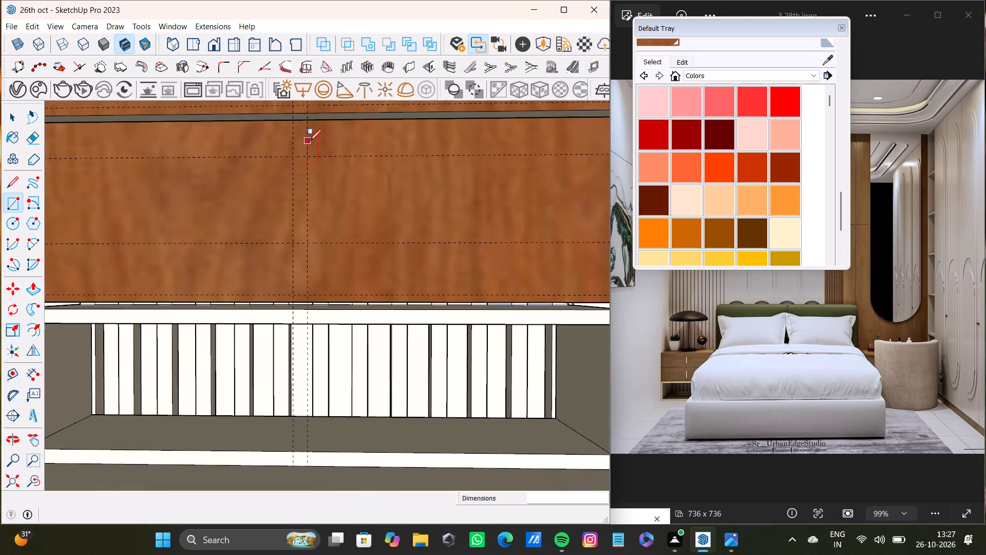
click(293, 159)
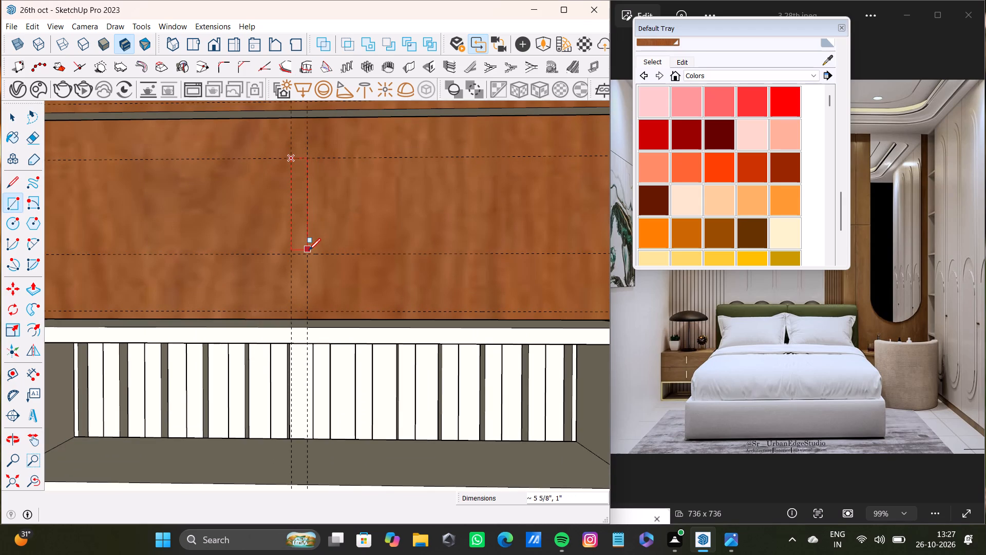
click(309, 253)
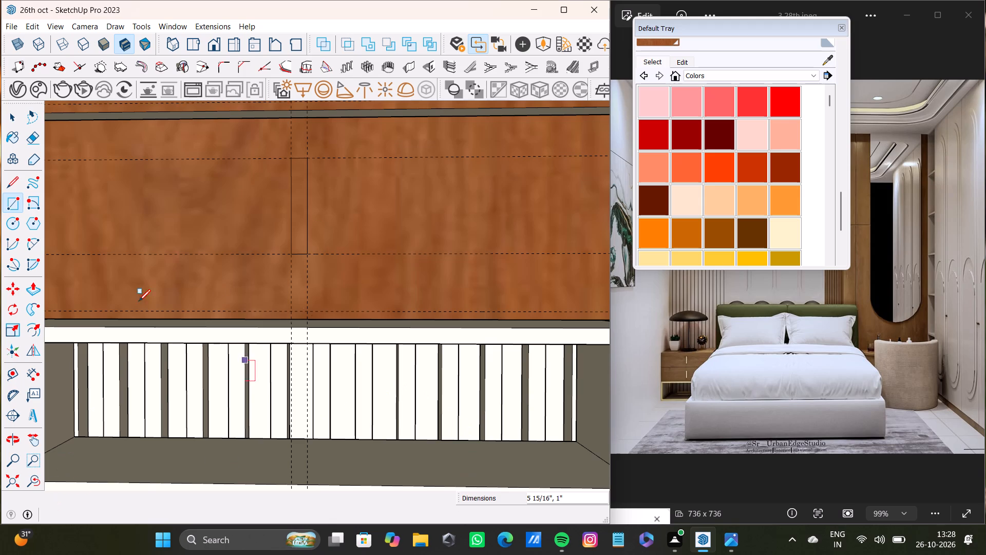
Sample the cream material from the arched wall panel and paint the upper drawer's handle rectangle with it.
scroll(327, 218, down, 4)
scroll(328, 218, up, 5)
scroll(329, 215, down, 5)
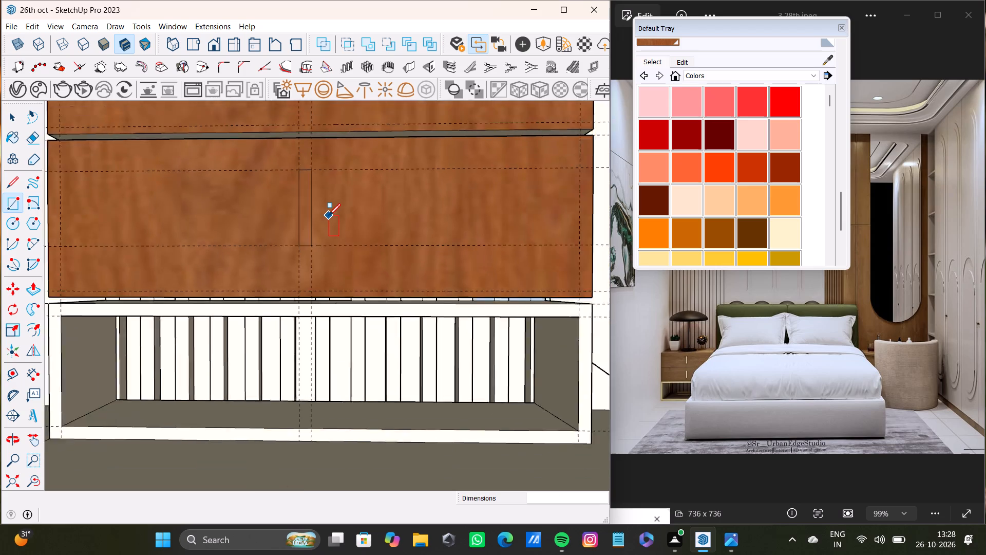
scroll(329, 215, down, 6)
middle_drag(343, 172, 373, 174)
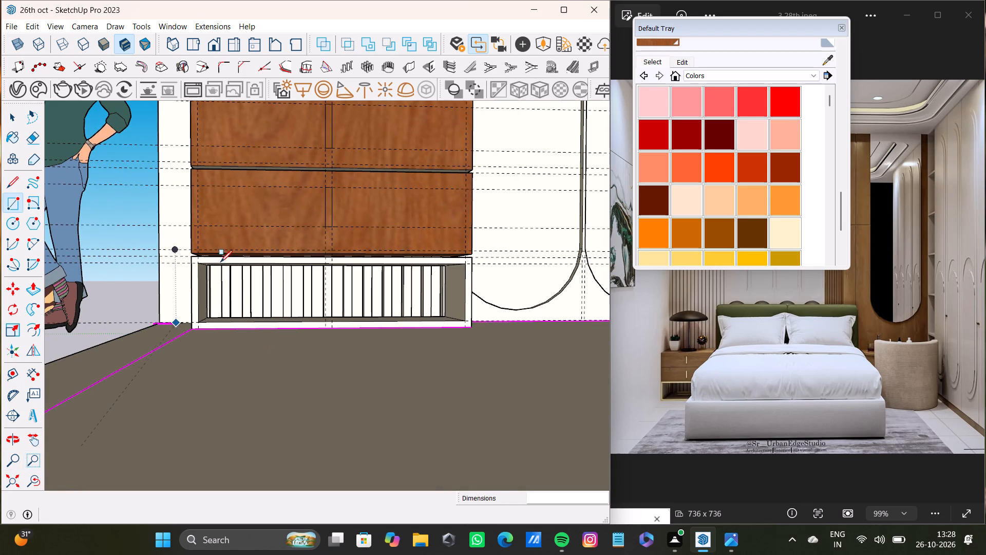
shift+middle_drag(354, 200, 345, 320)
scroll(326, 287, up, 4)
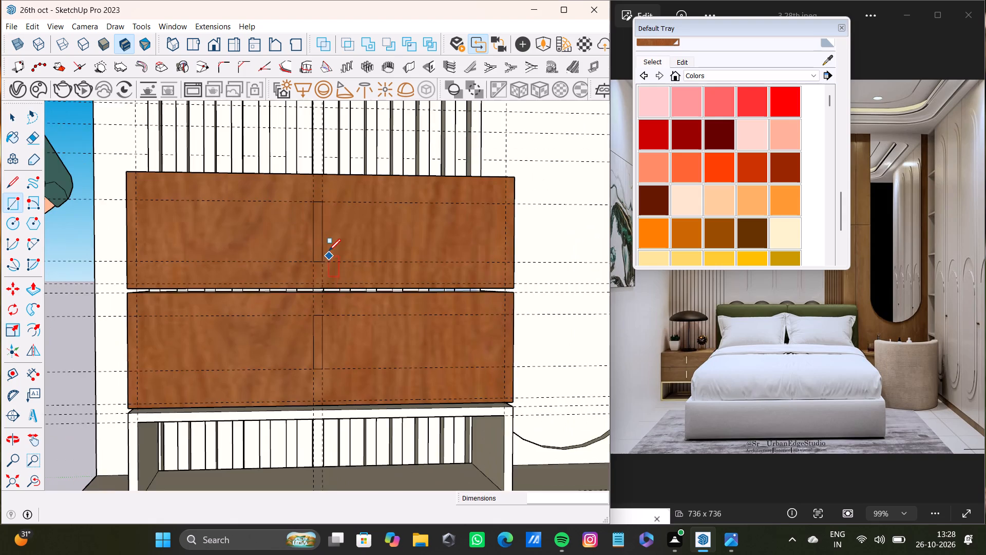
scroll(329, 251, up, 2)
key(space)
click(317, 241)
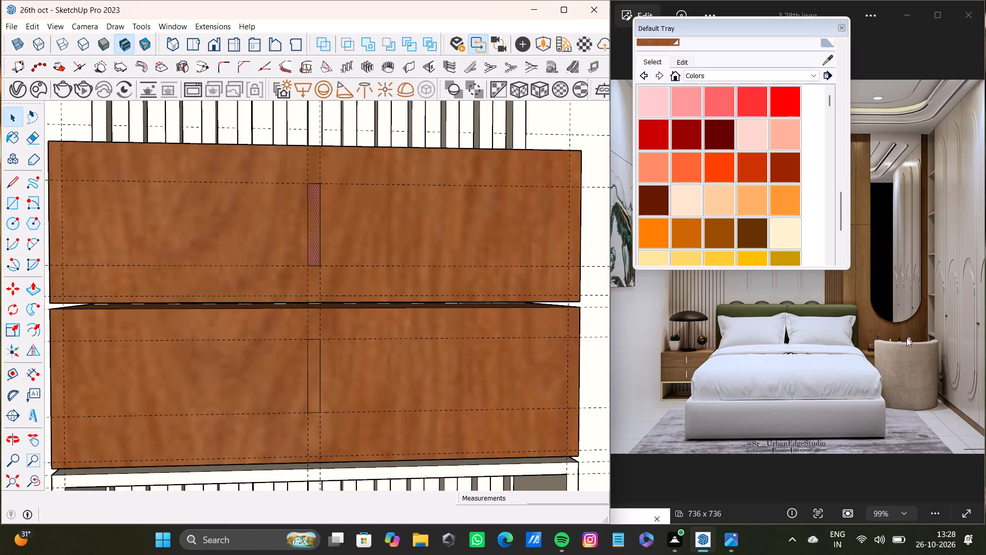
click(826, 60)
scroll(257, 265, down, 5)
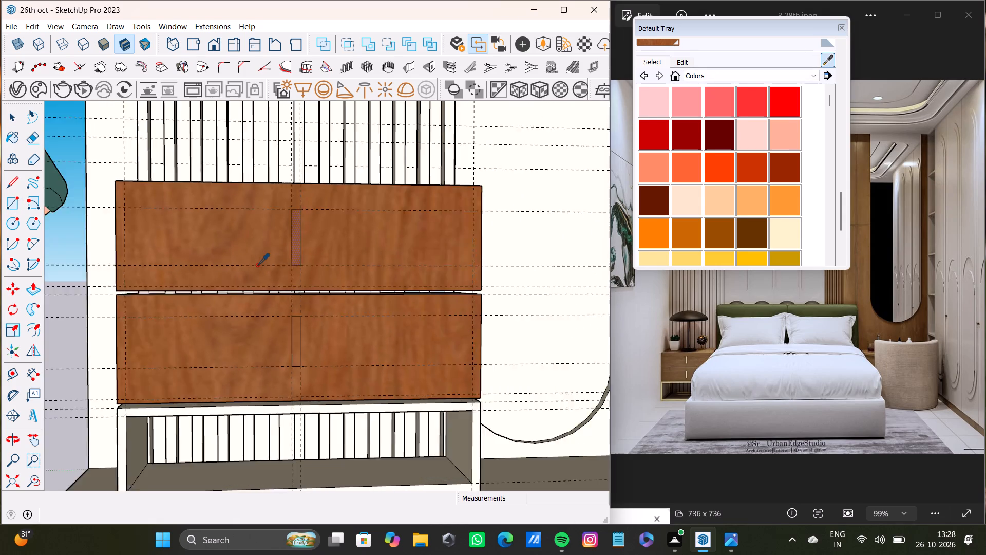
scroll(257, 265, down, 4)
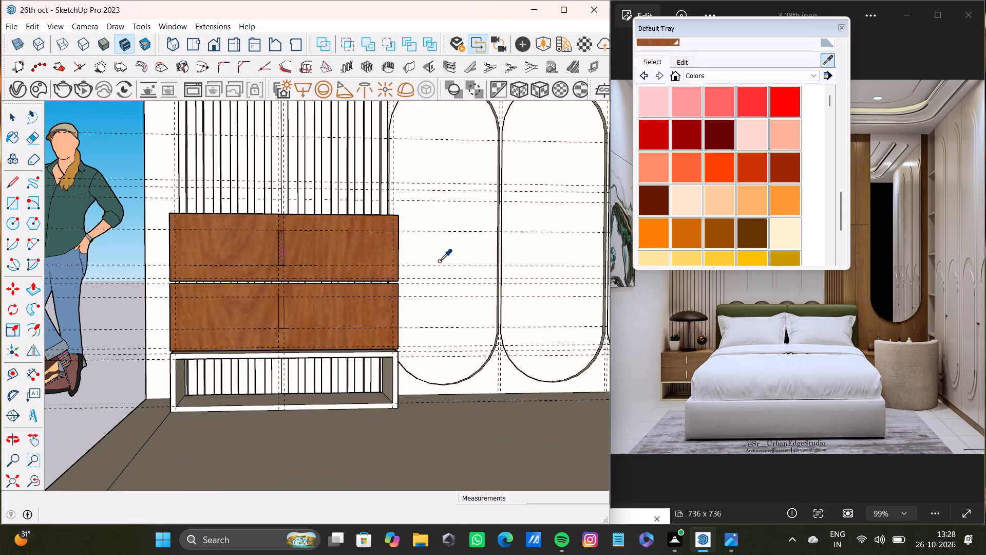
click(440, 260)
scroll(287, 248, up, 11)
click(278, 255)
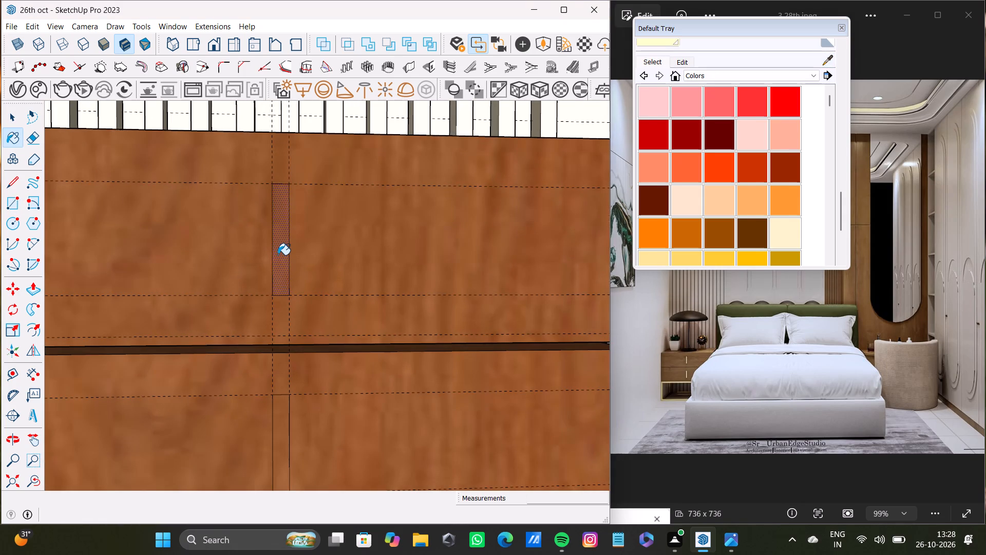
Paint the lower drawer's handle rectangle with the same cream material.
scroll(278, 313, down, 8)
middle_drag(278, 329, 275, 221)
scroll(266, 268, up, 6)
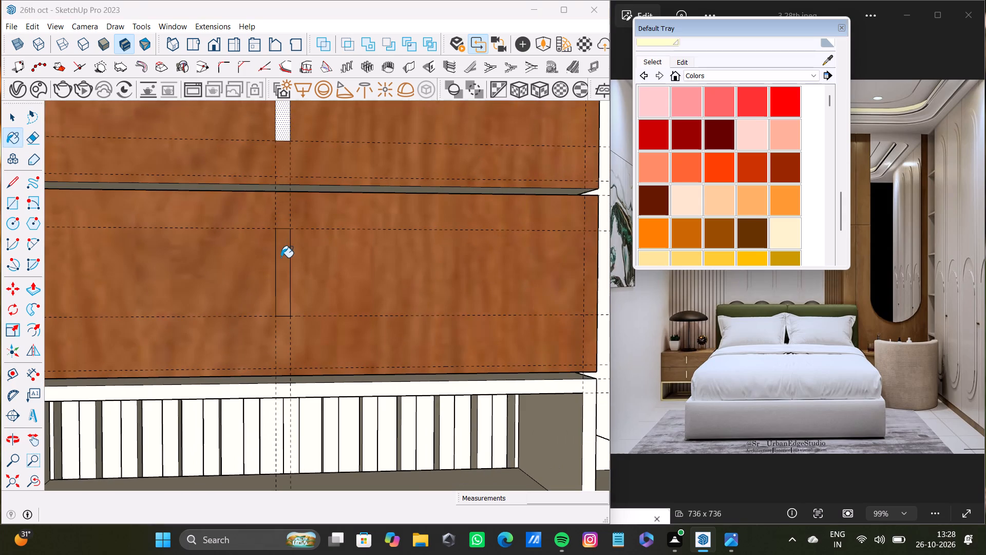
click(281, 257)
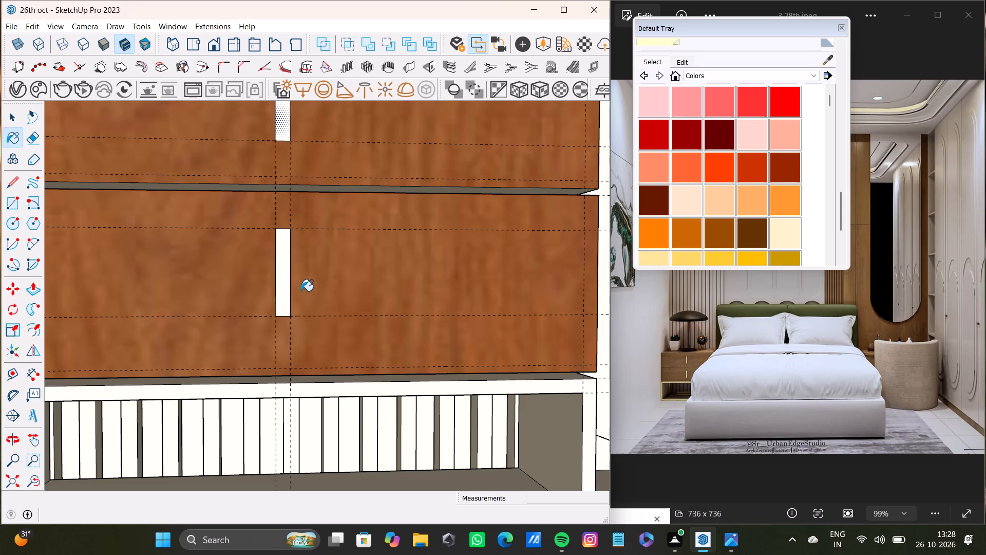
Push/Pull the upper drawer's handle strip slightly outward from the drawer front.
scroll(399, 294, down, 11)
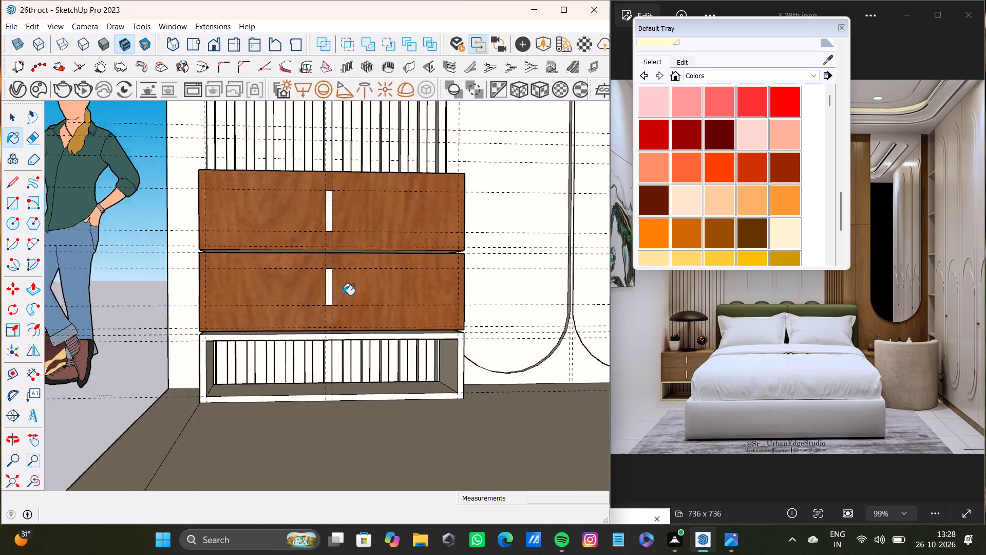
scroll(343, 295, down, 2)
middle_drag(342, 292, 167, 408)
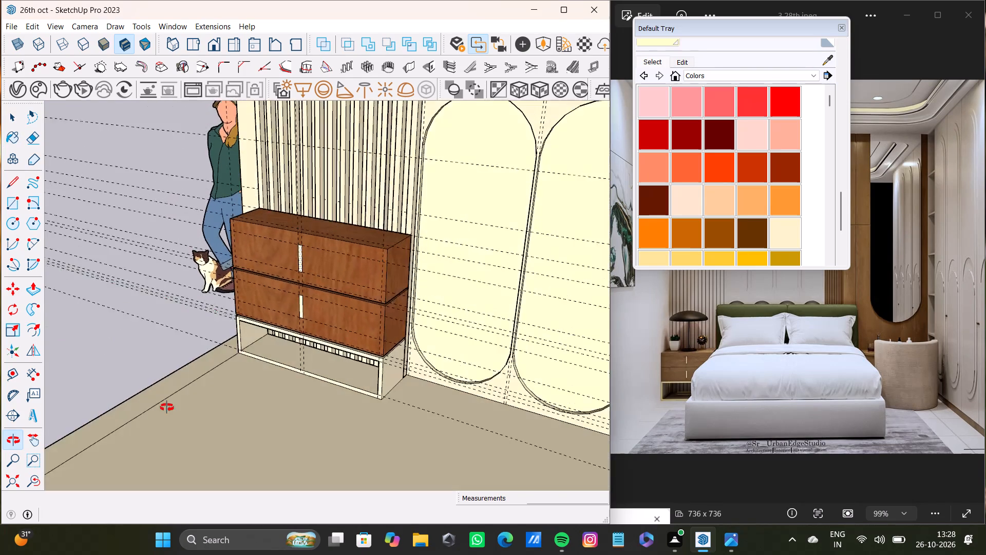
middle_drag(167, 408, 165, 410)
scroll(276, 251, up, 15)
scroll(348, 247, up, 3)
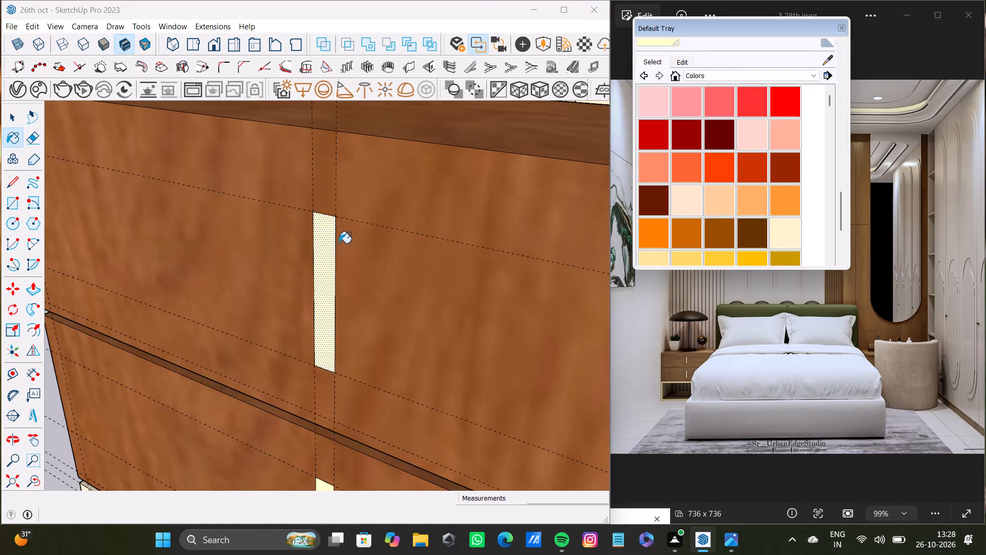
key(space)
drag(330, 245, 324, 245)
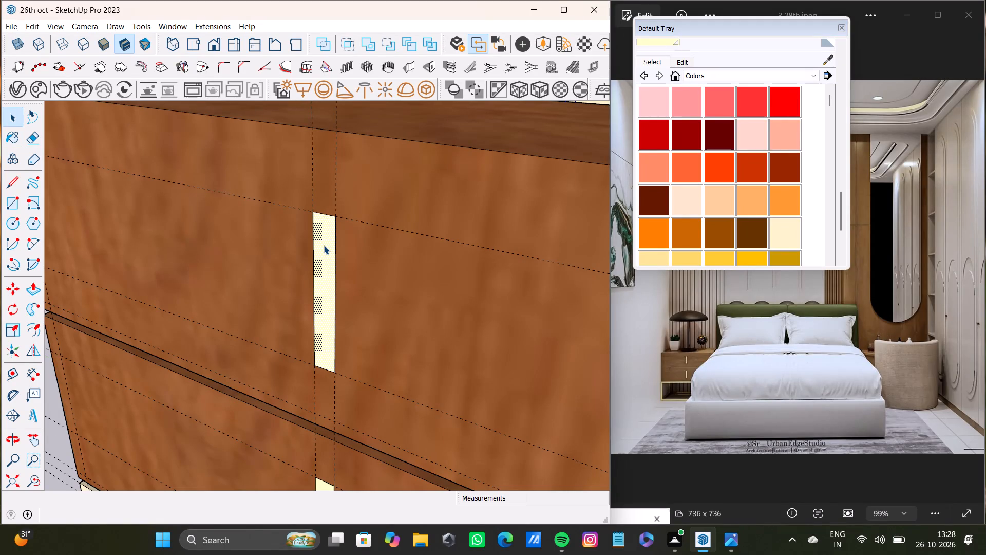
key(p)
click(324, 245)
key(space)
Push/Pull the lower drawer's handle strip outward about 3/8" from the drawer front.
scroll(316, 268, down, 7)
middle_drag(328, 309, 334, 202)
scroll(317, 341, up, 4)
key(space)
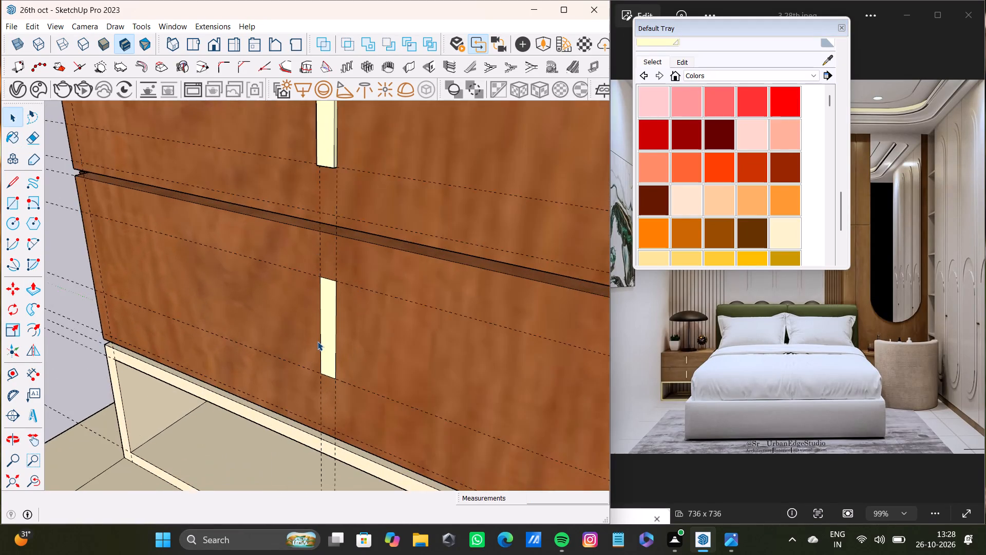
scroll(317, 341, up, 3)
click(334, 298)
key(p)
drag(334, 298, 329, 300)
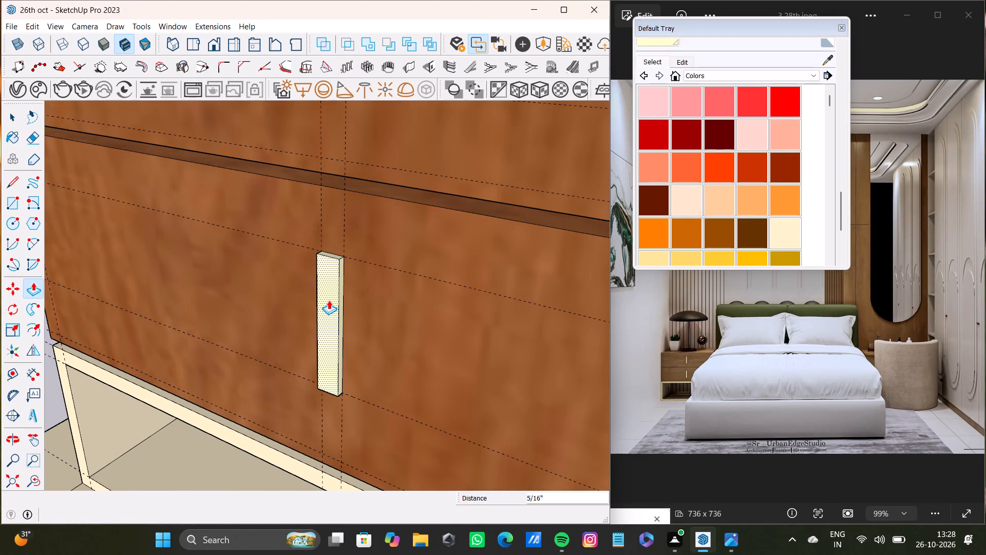
drag(329, 300, 328, 300)
scroll(328, 299, down, 8)
middle_drag(328, 299, 401, 306)
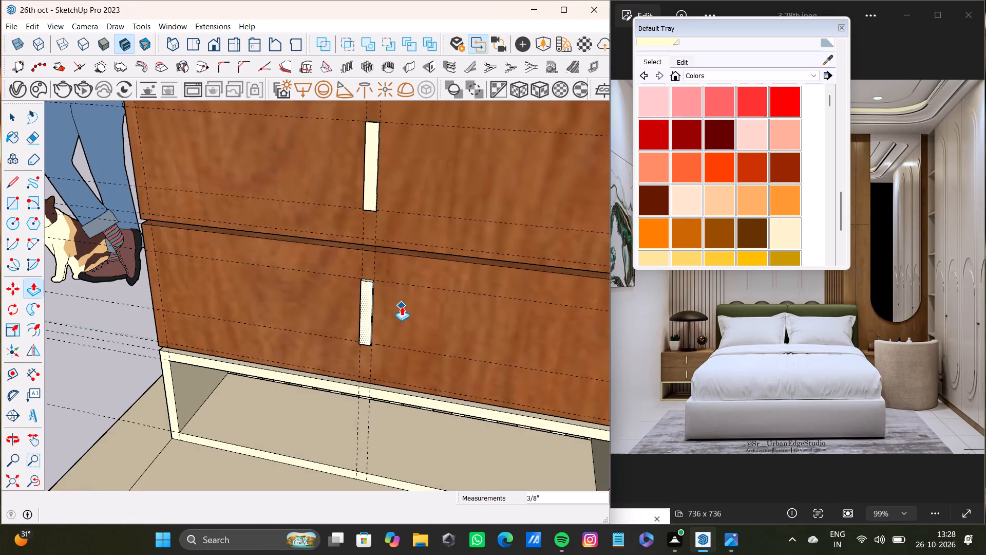
Review the drawer handles and the whole bedroom model from several angles against the reference photo.
scroll(400, 298, down, 9)
middle_drag(380, 324, 470, 338)
scroll(422, 280, up, 10)
scroll(410, 280, down, 8)
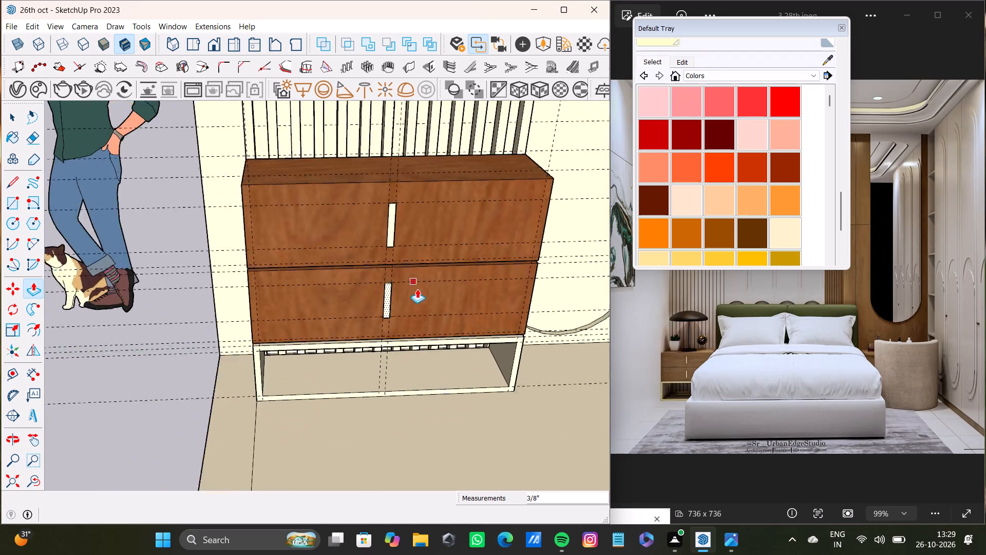
scroll(417, 289, down, 16)
middle_drag(466, 343, 526, 277)
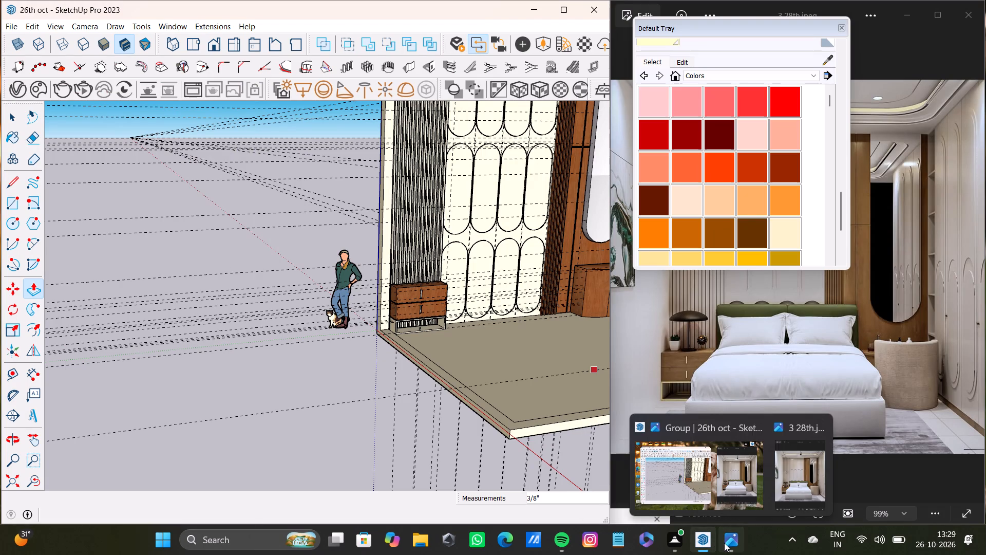
key(space)
scroll(272, 342, down, 9)
middle_drag(300, 335, 156, 295)
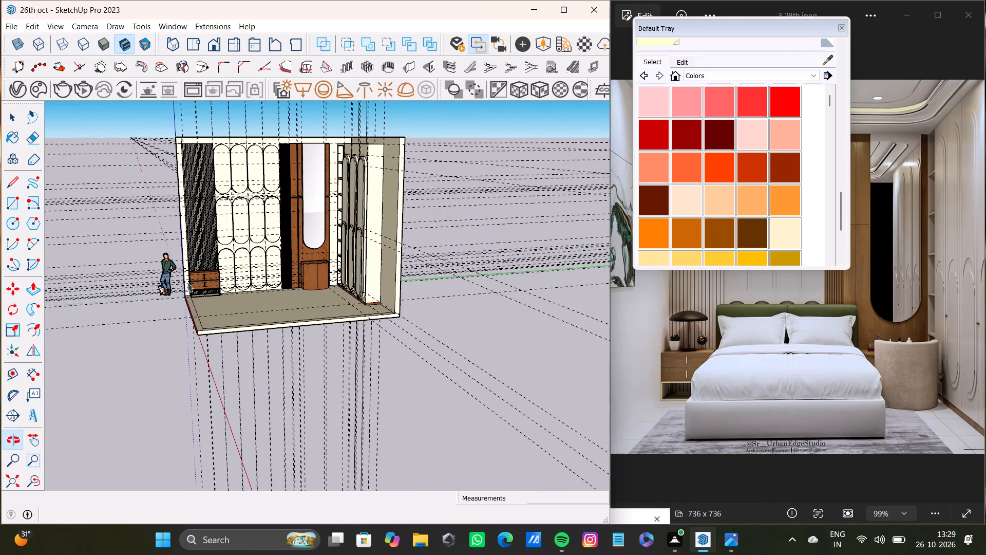
scroll(218, 278, up, 4)
scroll(239, 276, down, 5)
shift+middle_drag(240, 276, 357, 352)
scroll(353, 357, down, 1)
key(space)
click(482, 163)
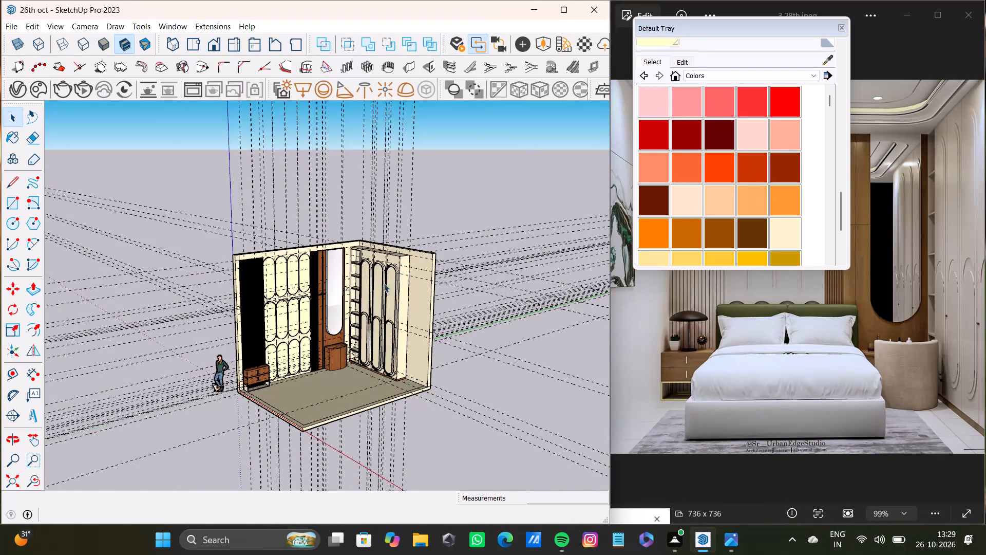
scroll(384, 283, up, 4)
middle_drag(384, 283, 237, 292)
scroll(237, 292, up, 1)
scroll(236, 292, down, 4)
shift+middle_drag(241, 293, 392, 248)
scroll(346, 290, up, 2)
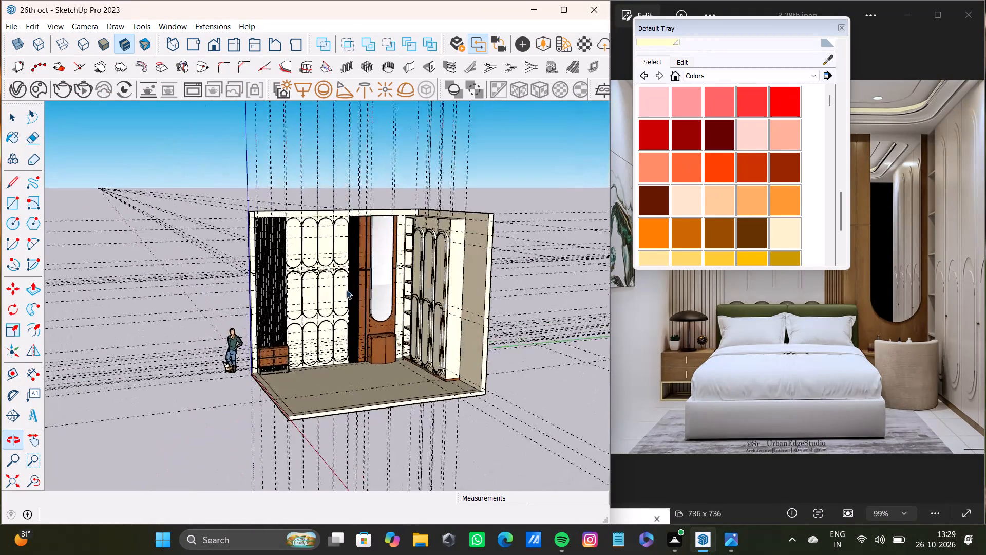
scroll(346, 290, up, 5)
middle_drag(342, 307, 337, 259)
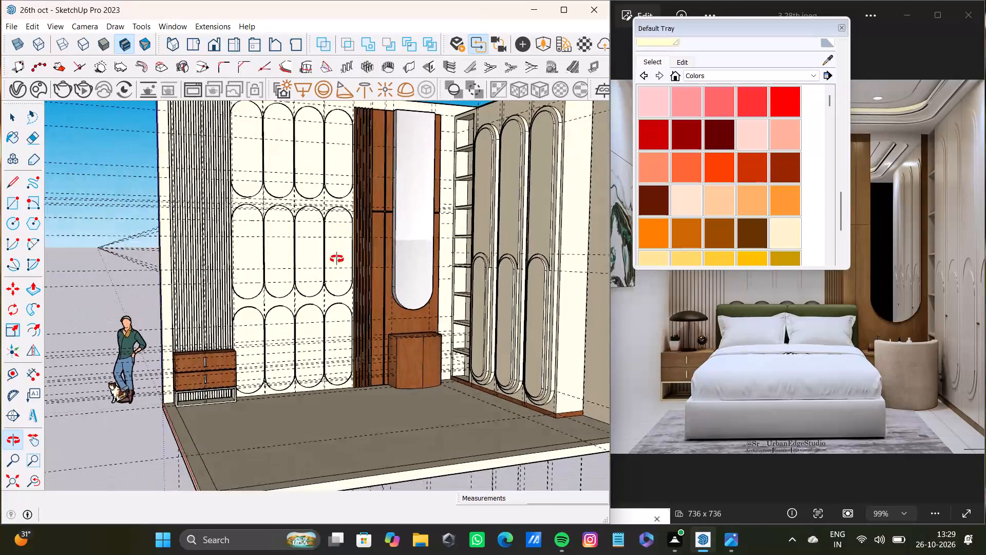
middle_drag(337, 259, 301, 265)
Select the floor faces and import the downloaded stone material Marble White SSS 100cm from Chaos Cosmos.
shift+double_click(287, 289)
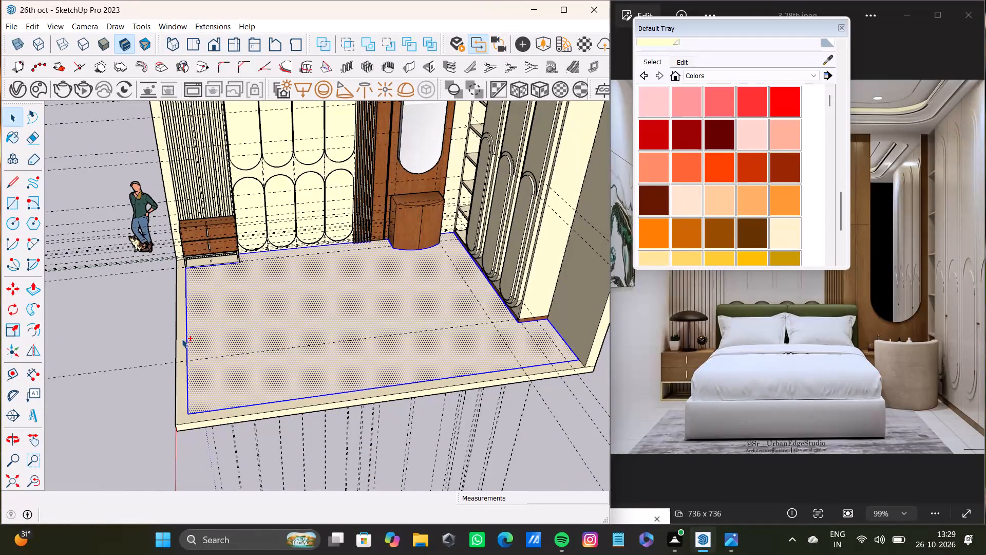
shift+double_click(181, 339)
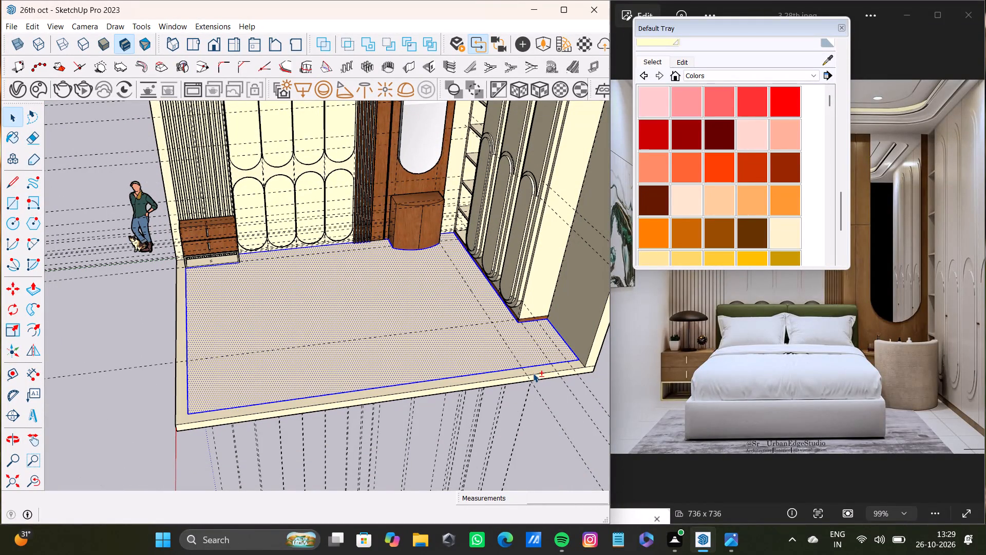
shift+click(533, 373)
shift+double_click(484, 376)
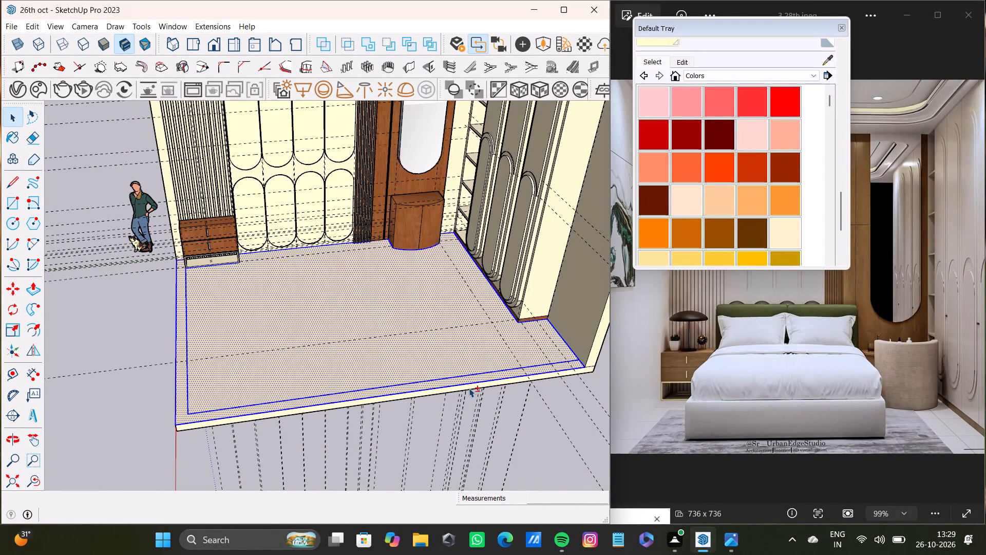
shift+click(469, 388)
shift+double_click(469, 386)
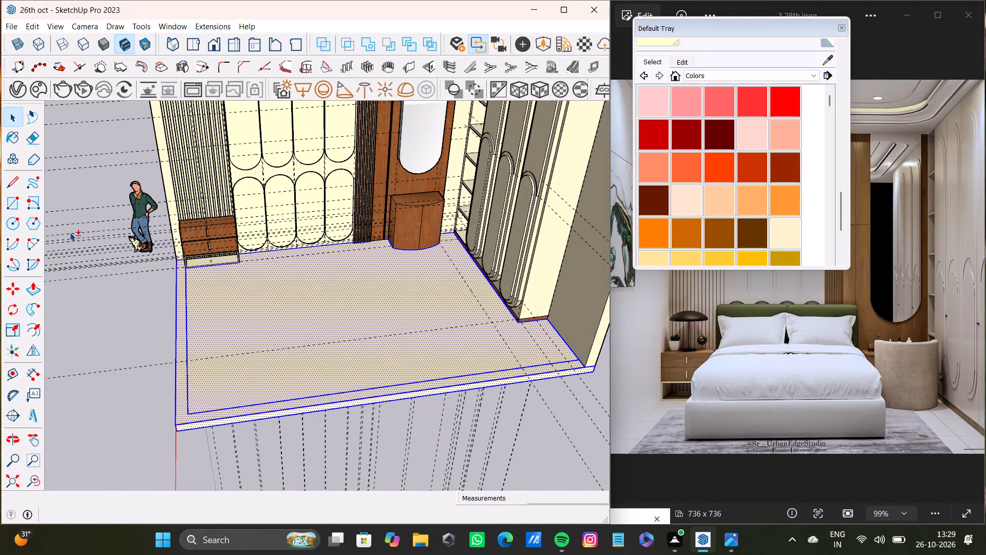
shift+click(33, 94)
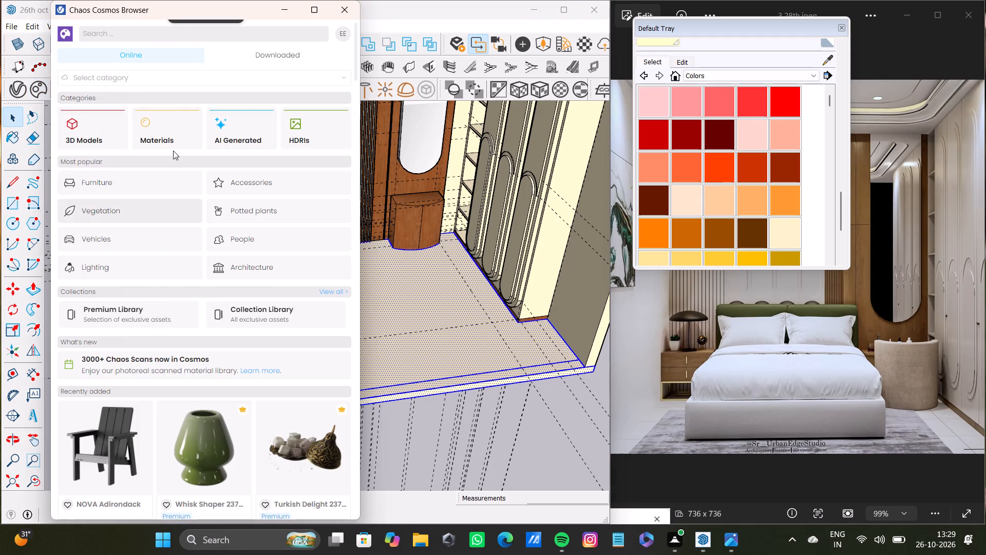
shift+click(248, 53)
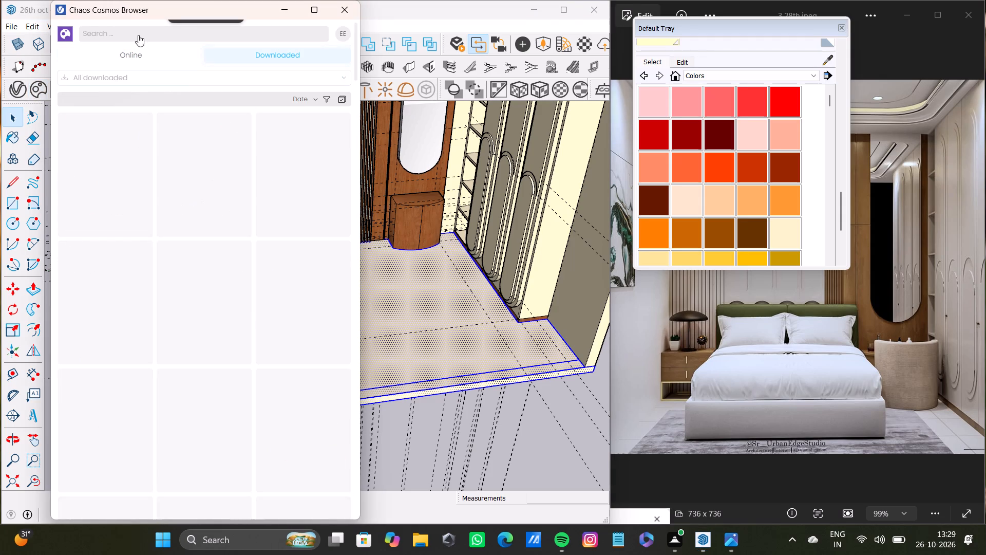
shift+click(121, 79)
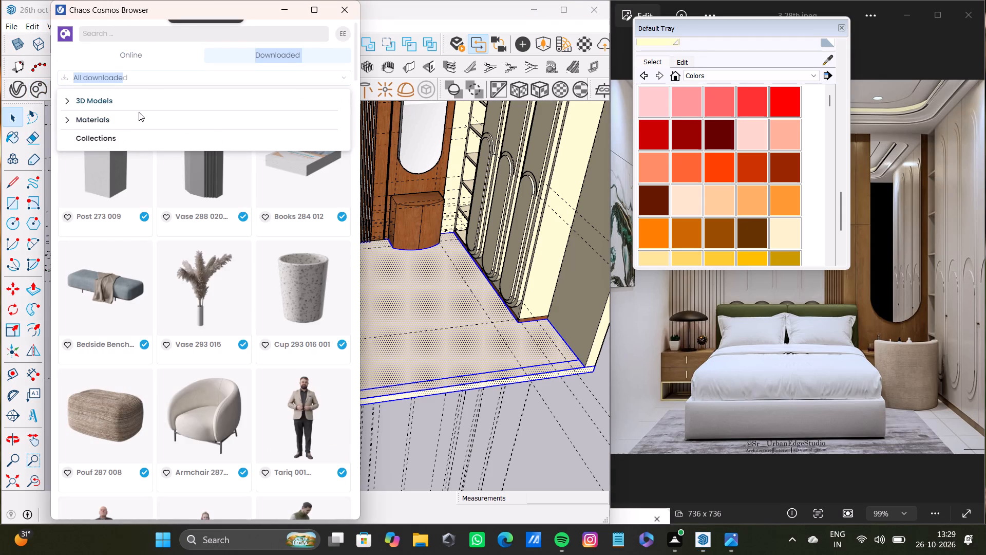
shift+click(132, 121)
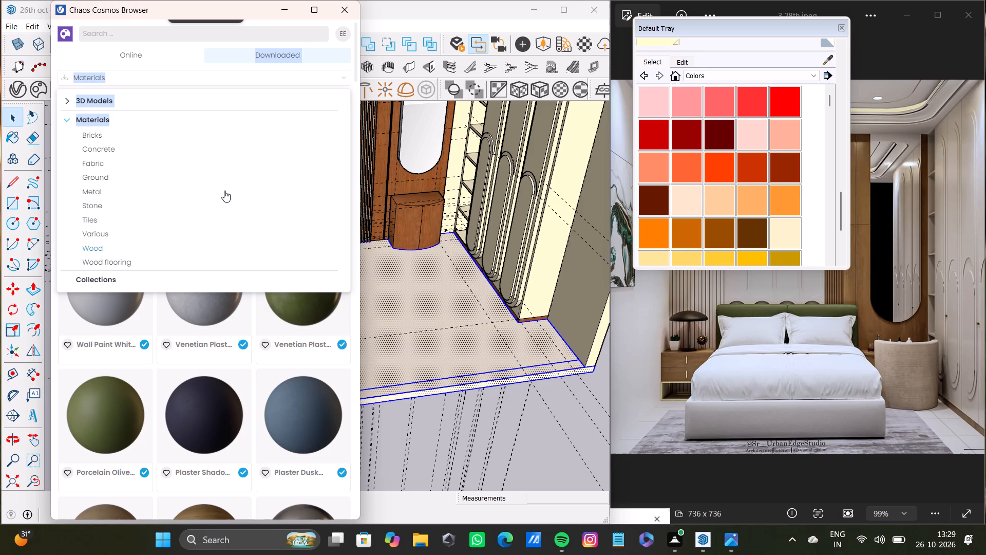
click(105, 203)
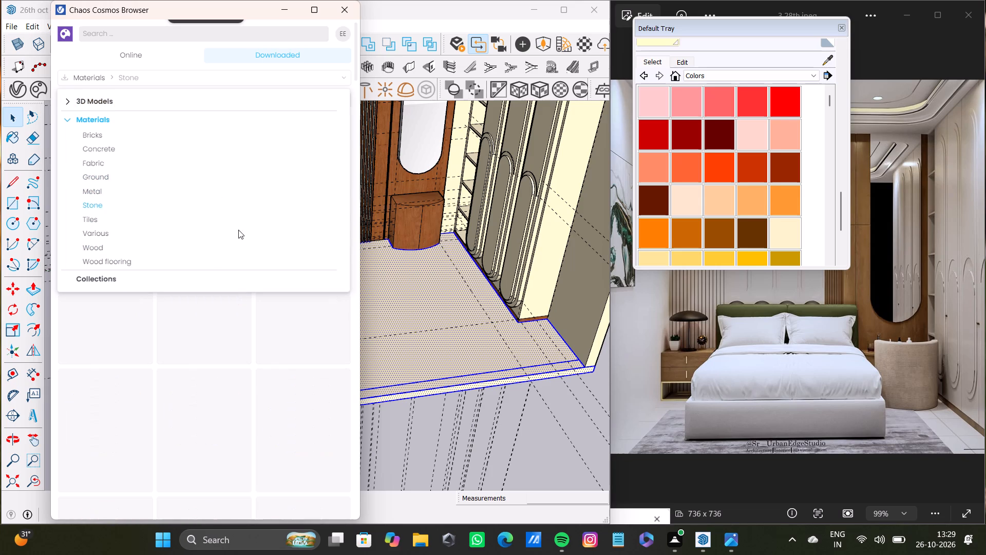
scroll(203, 206, down, 3)
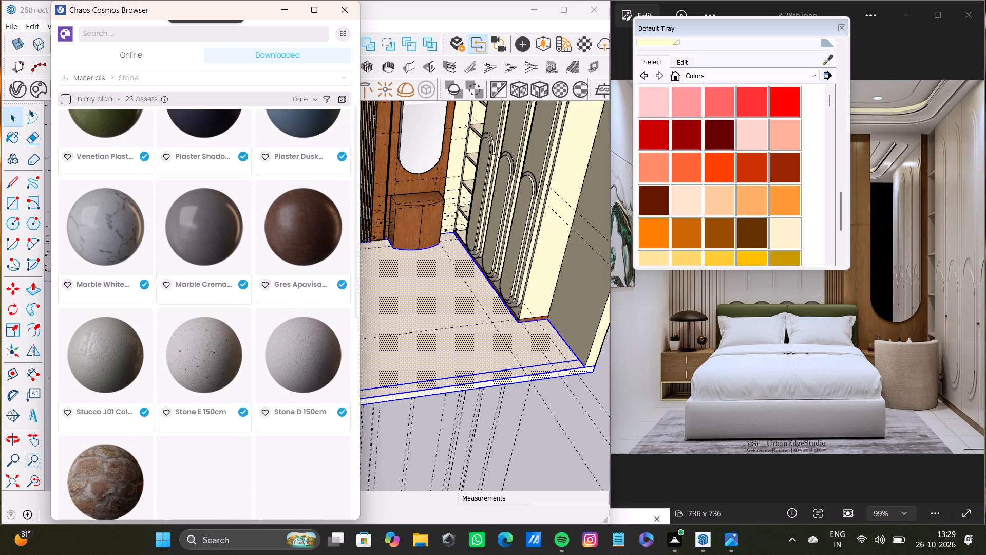
click(105, 218)
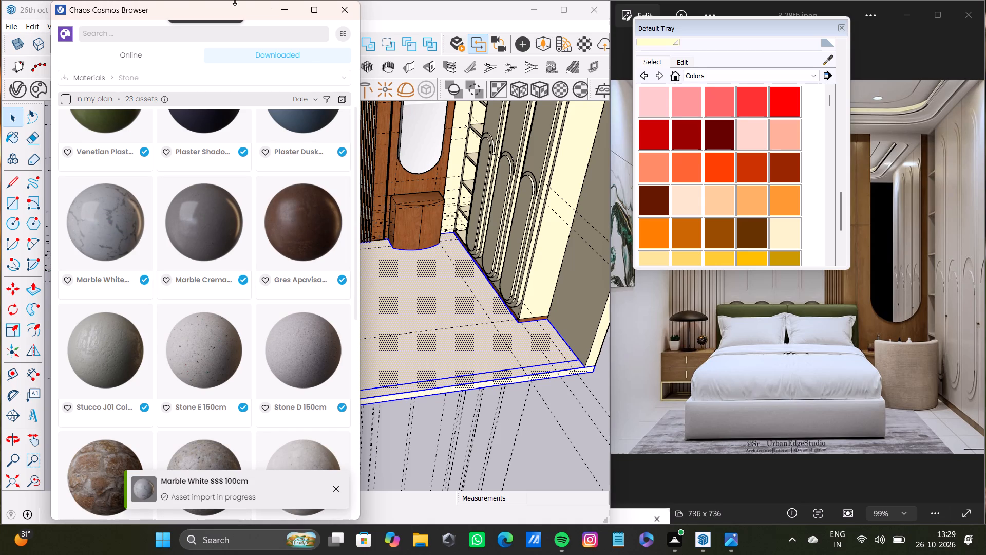
drag(242, 15, 223, 524)
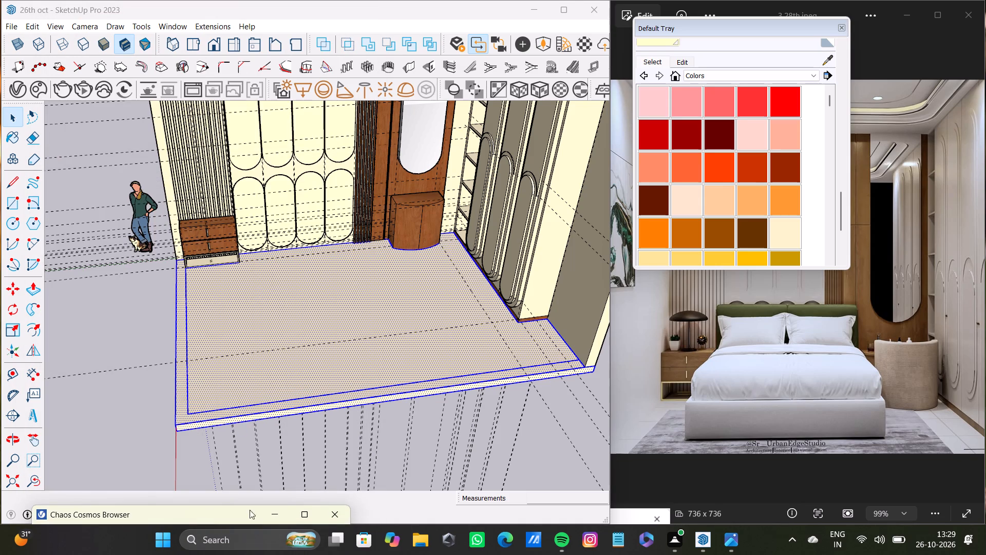
Apply the Marble White SSS 100cm material to the main floor face and its border strip using the V-Ray Asset Editor.
click(18, 89)
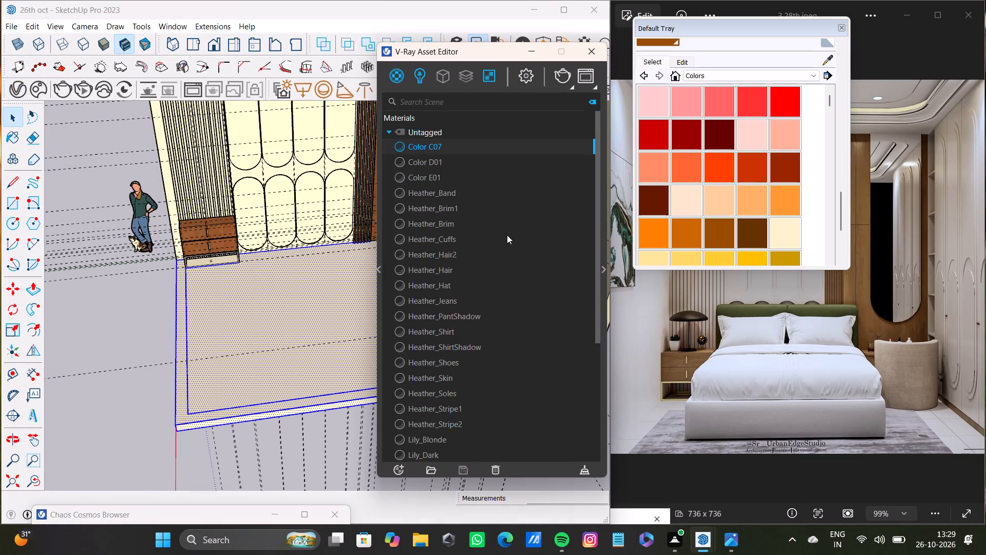
scroll(473, 246, down, 8)
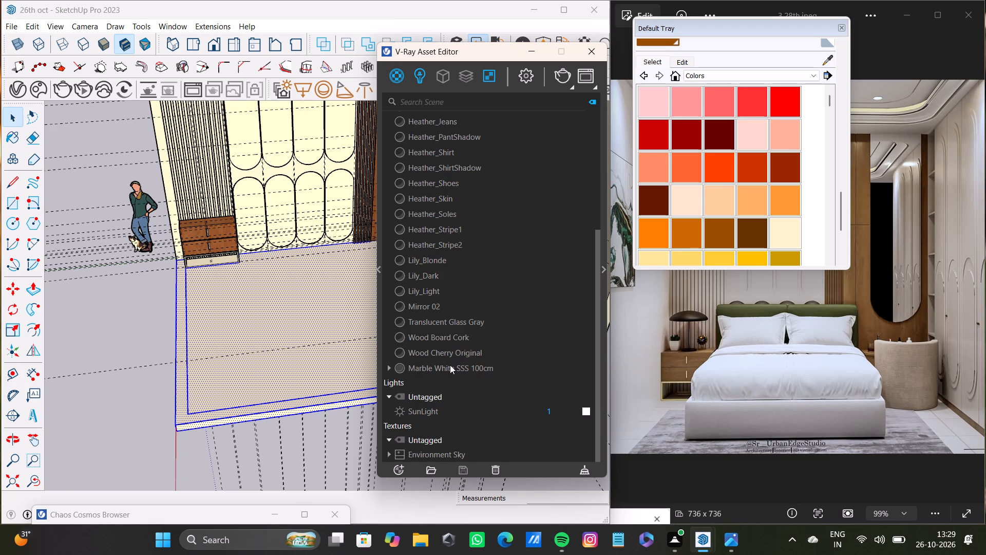
click(450, 367)
click(289, 343)
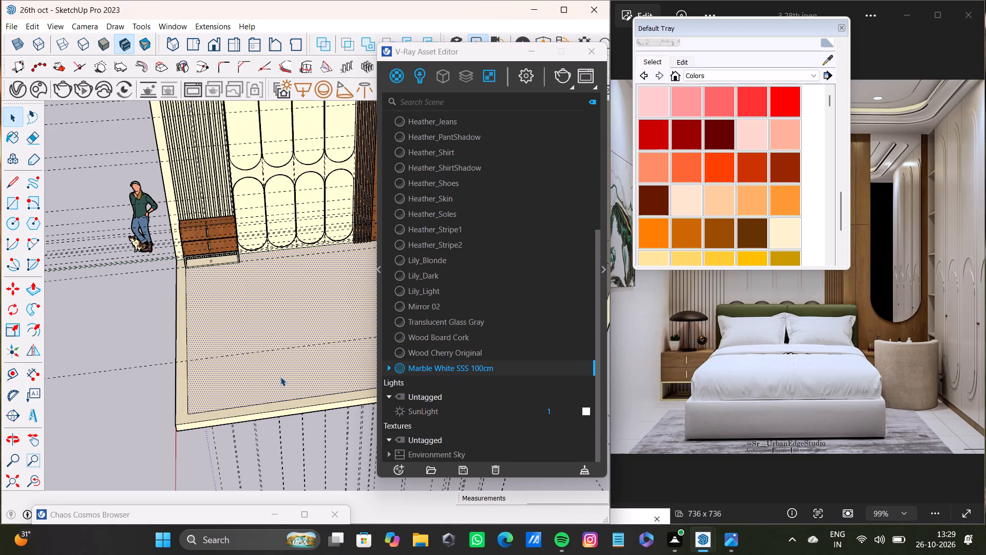
shift+click(183, 371)
shift+right_click(430, 367)
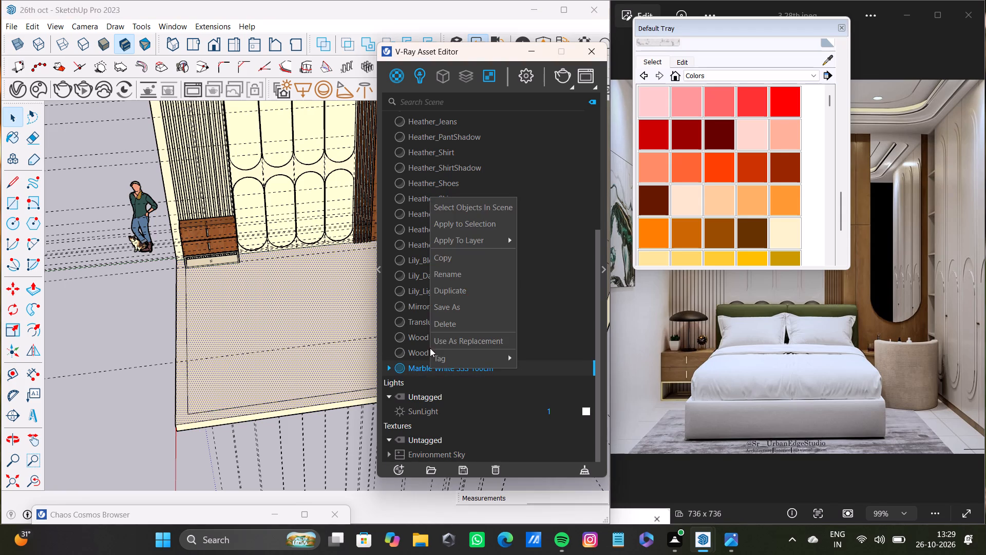
shift+click(445, 221)
Delete all construction guides from the model and close the V-Ray Asset Editor.
shift+scroll(230, 305, down, 9)
middle_drag(230, 305, 276, 306)
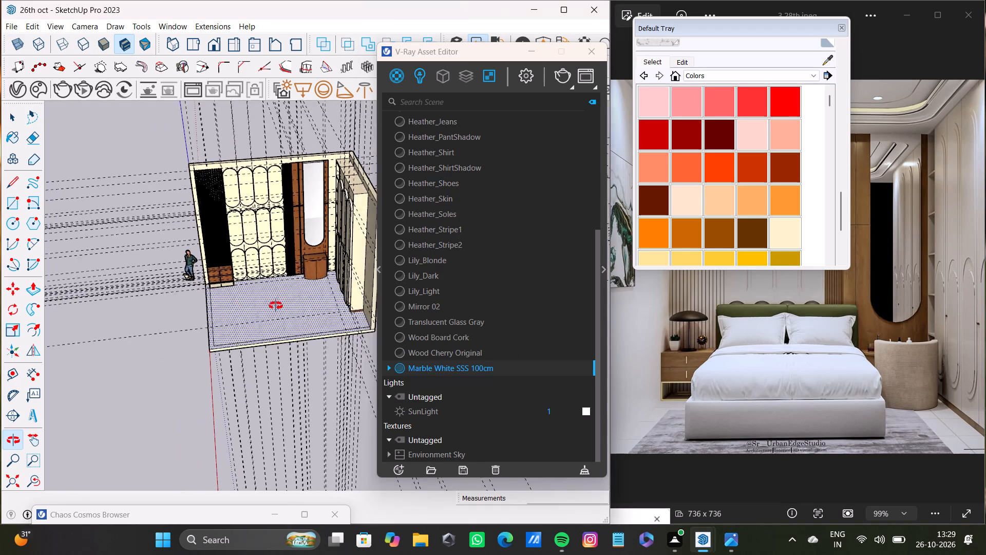
middle_drag(276, 306, 271, 409)
key(space)
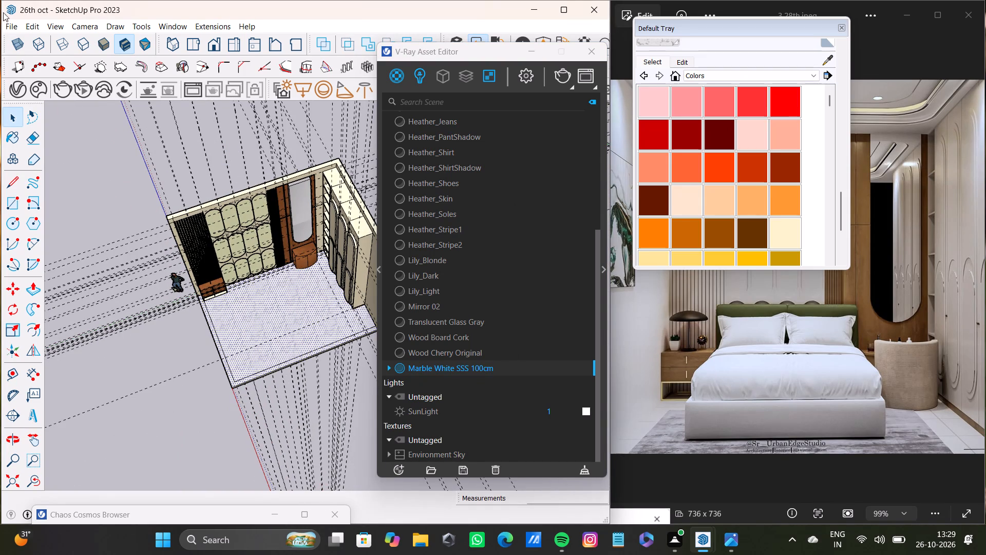
click(34, 28)
click(81, 131)
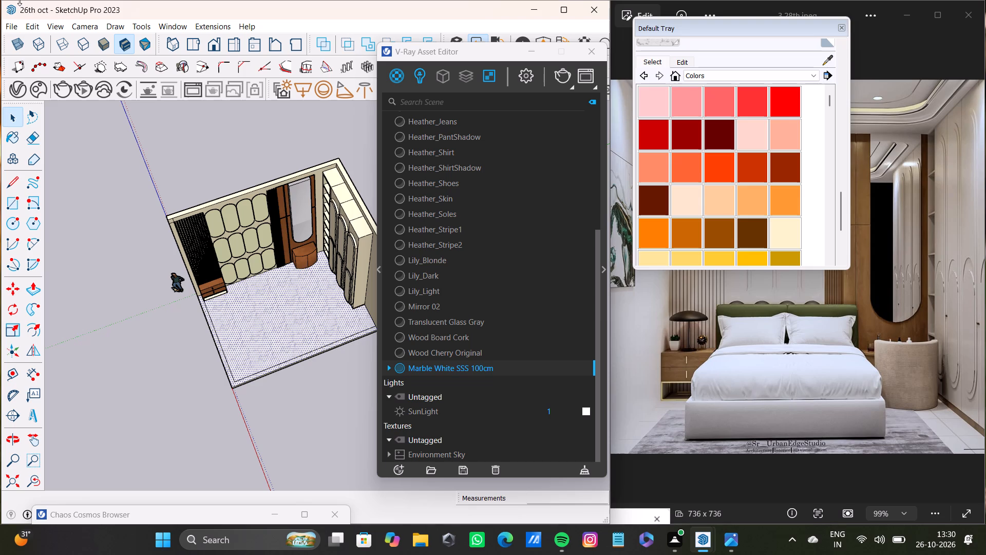
click(591, 47)
Examine the marble floor finish and the room from several angles.
scroll(248, 354, up, 9)
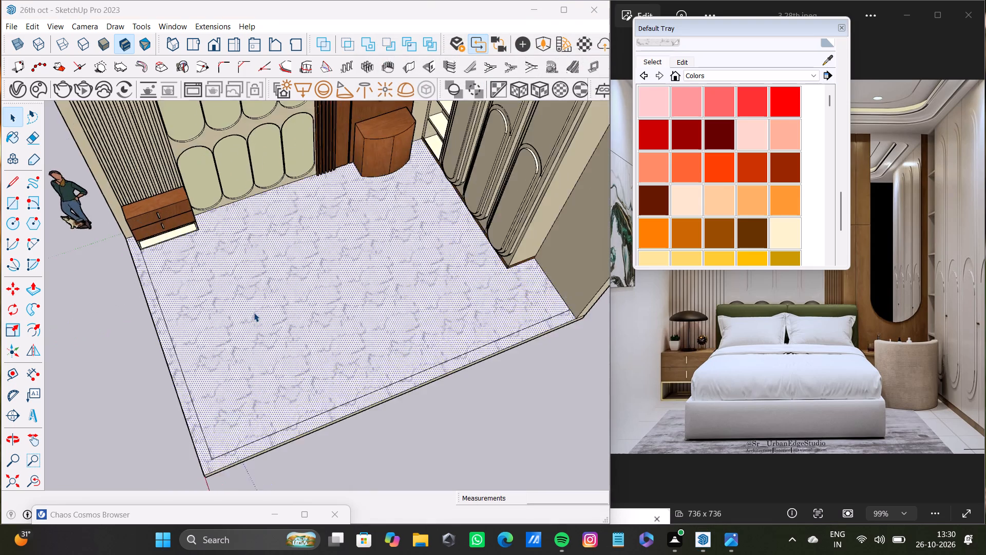
scroll(254, 312, down, 9)
shift+middle_drag(254, 312, 370, 263)
scroll(347, 255, up, 7)
middle_drag(328, 245, 327, 200)
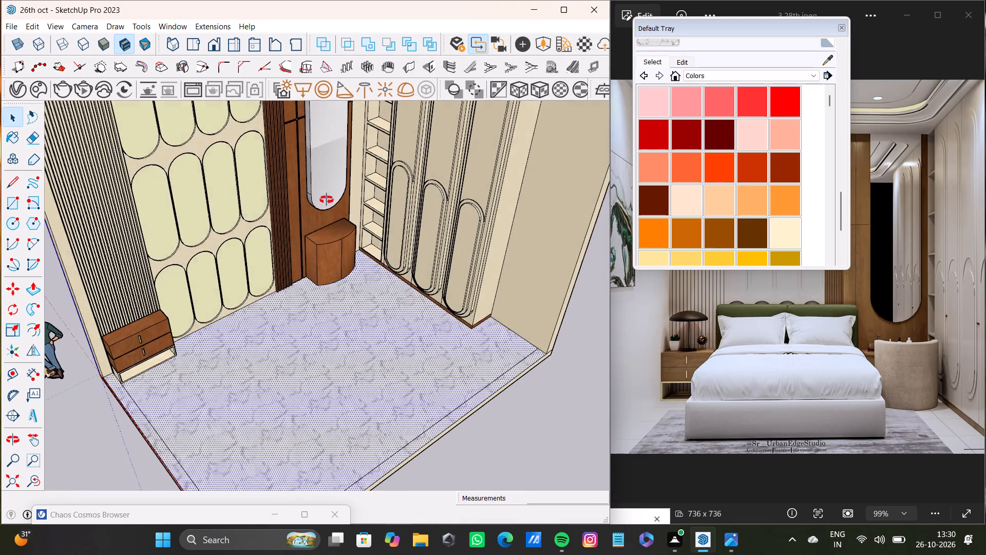
middle_drag(327, 200, 345, 212)
scroll(352, 229, down, 3)
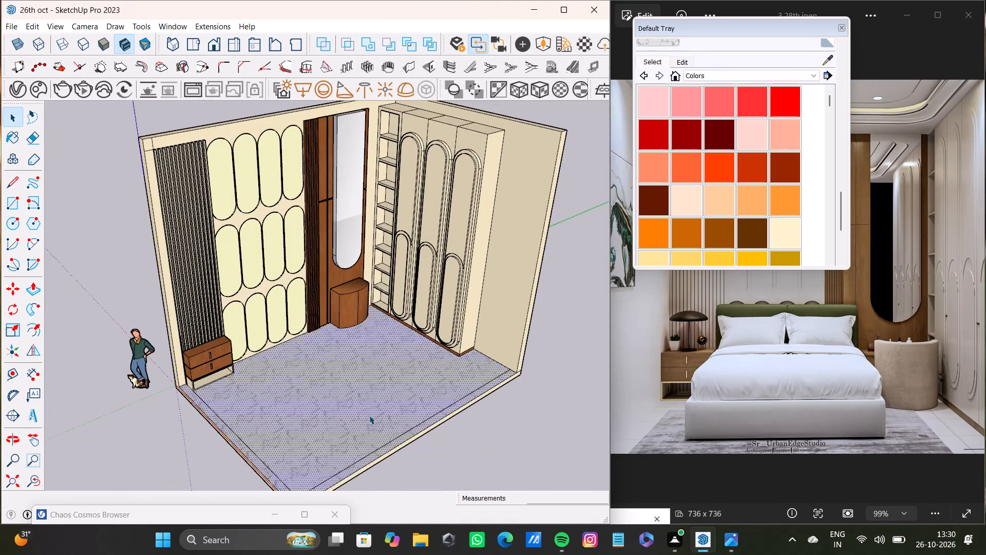
scroll(370, 416, up, 4)
scroll(370, 416, down, 6)
Sample Marble White SSS 100cm from the floor and apply it to the floor slab's exposed outer edge faces.
middle_drag(372, 410, 348, 285)
scroll(376, 385, up, 10)
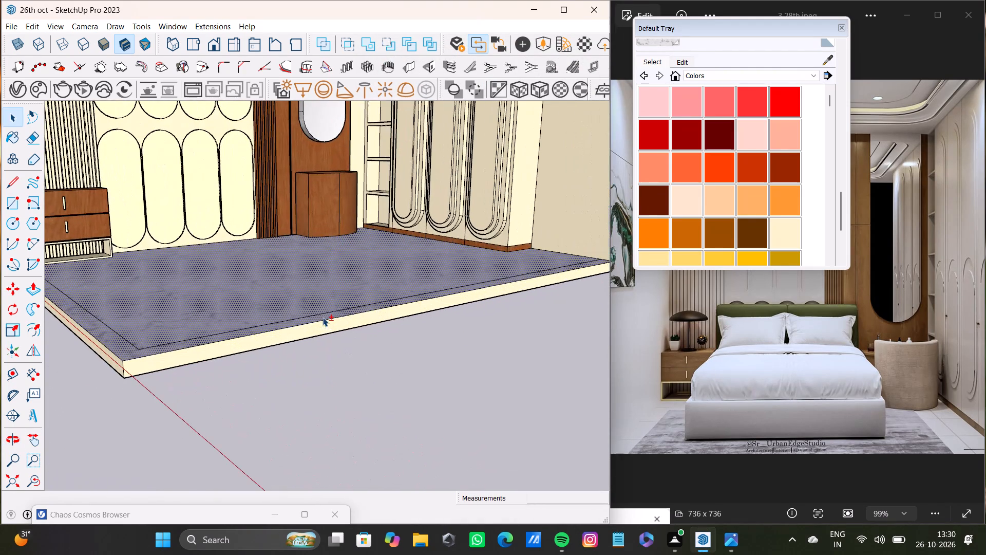
shift+click(320, 325)
shift+click(116, 361)
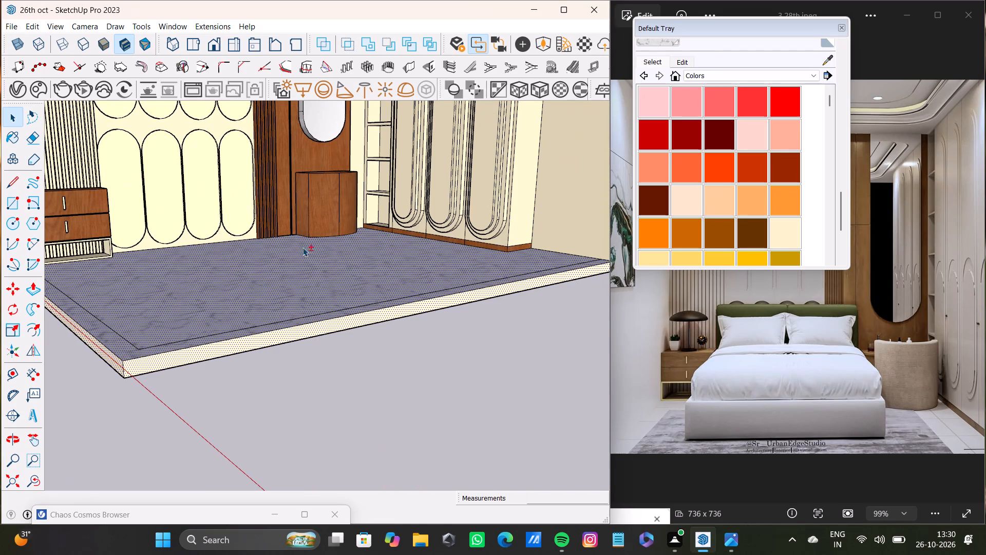
shift+click(9, 140)
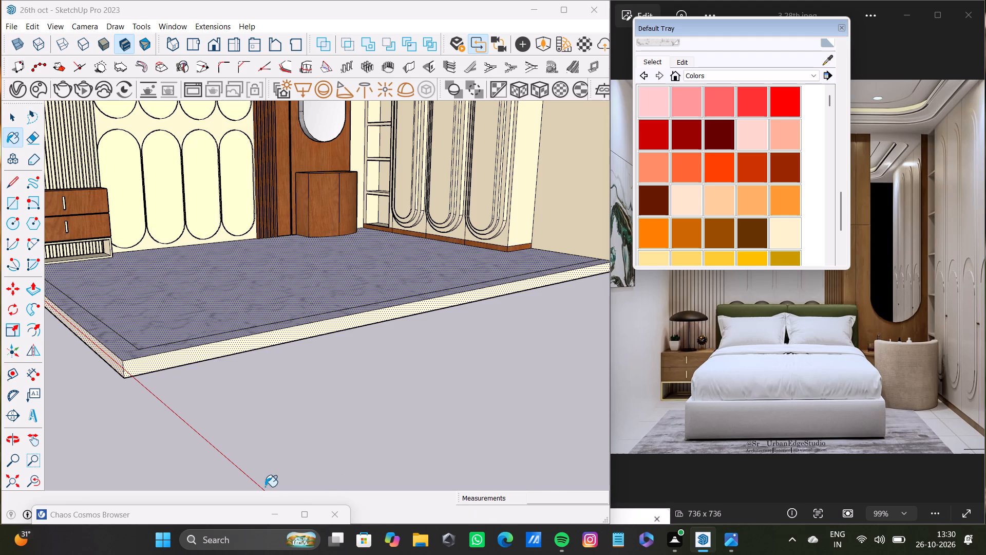
shift+drag(204, 514, 760, 189)
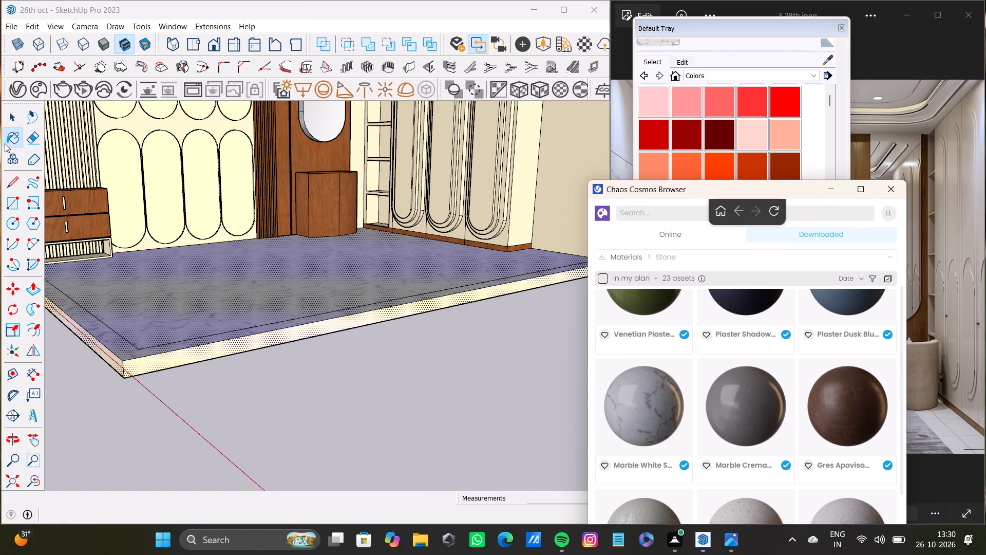
shift+click(12, 137)
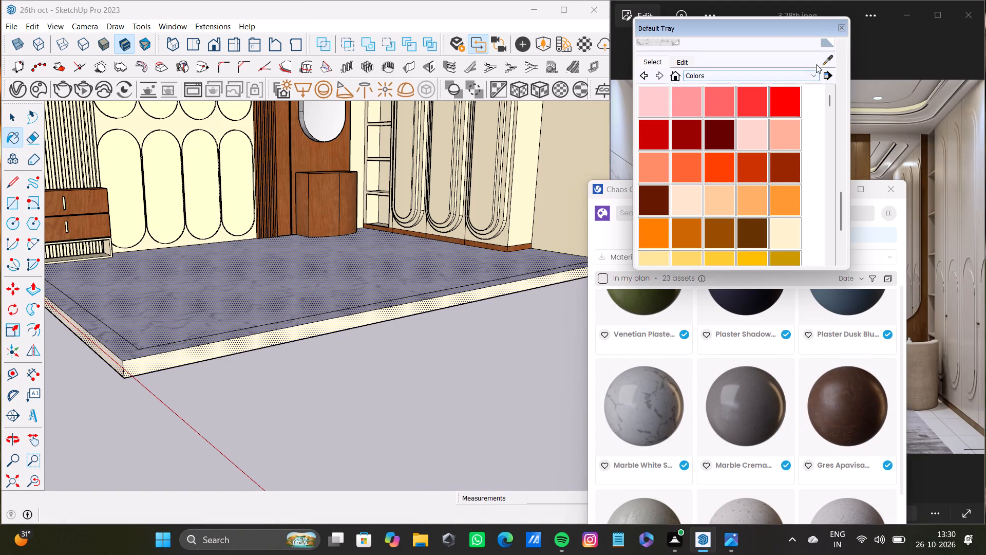
shift+click(826, 58)
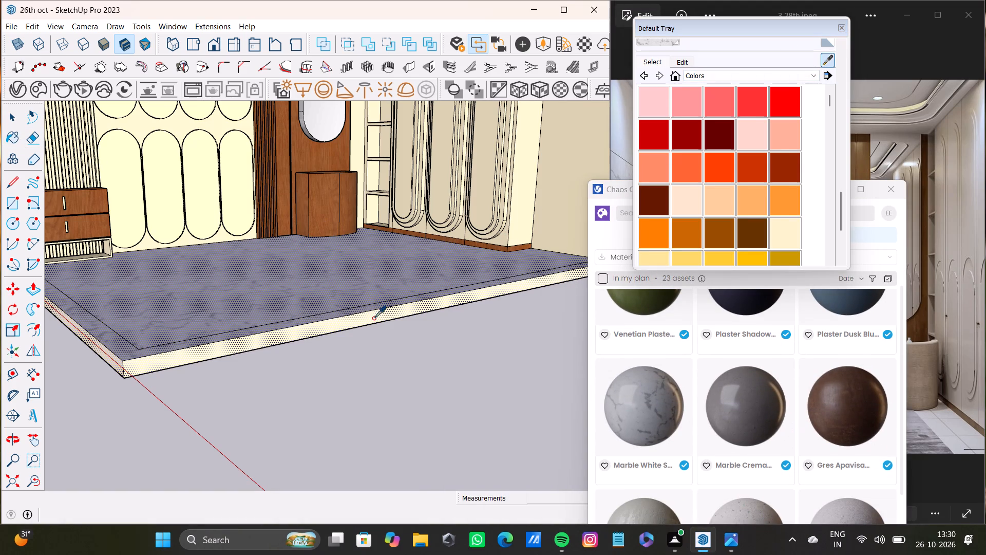
shift+click(516, 257)
scroll(826, 97, up, 2)
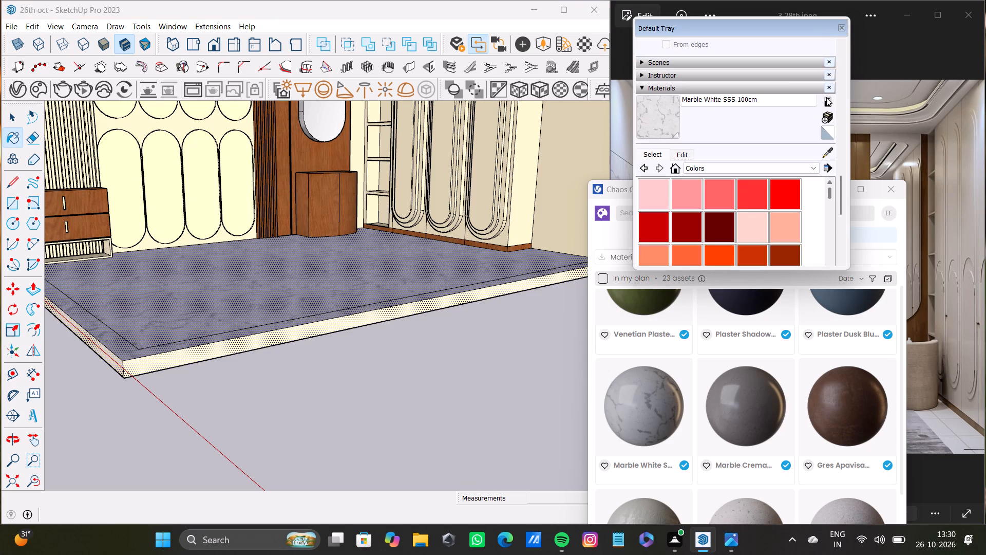
scroll(826, 97, up, 2)
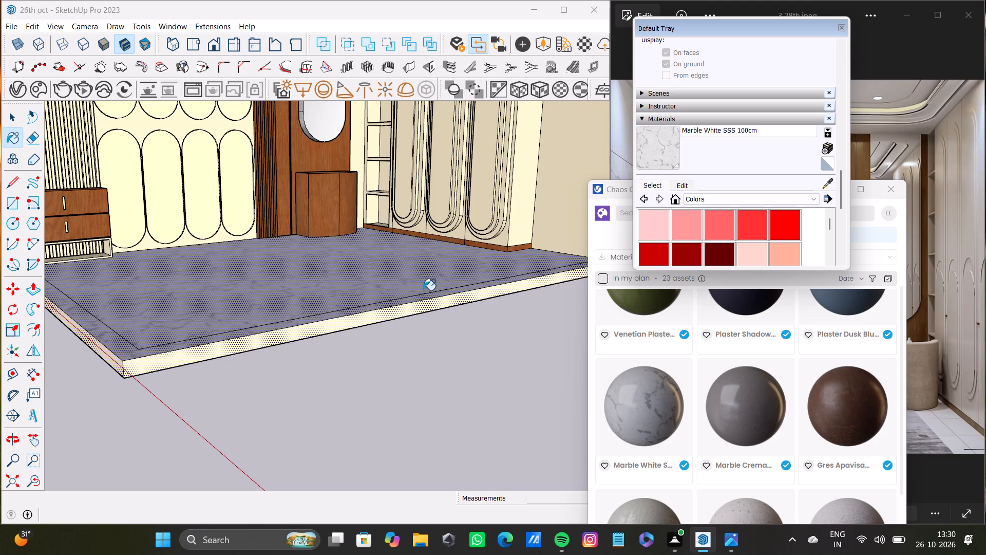
scroll(396, 353, up, 5)
click(393, 298)
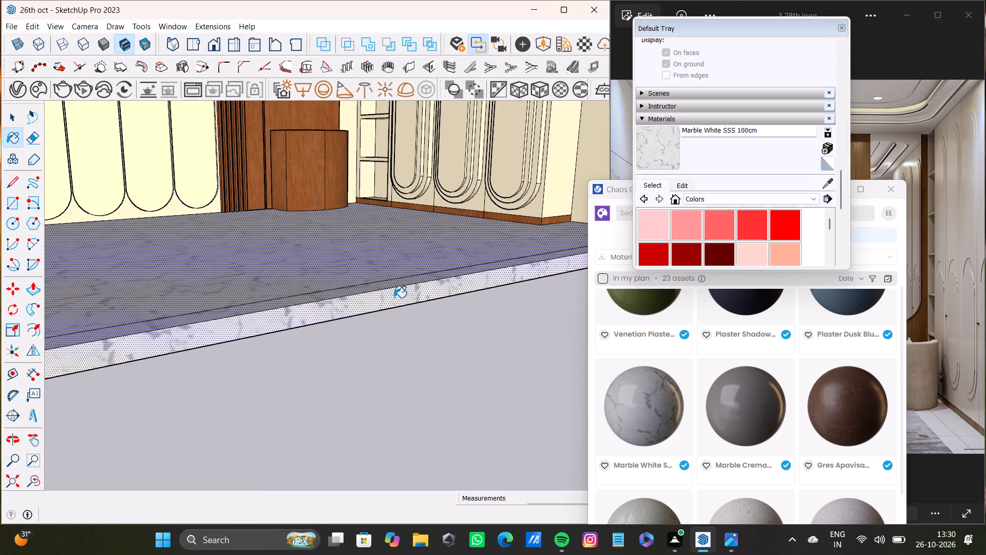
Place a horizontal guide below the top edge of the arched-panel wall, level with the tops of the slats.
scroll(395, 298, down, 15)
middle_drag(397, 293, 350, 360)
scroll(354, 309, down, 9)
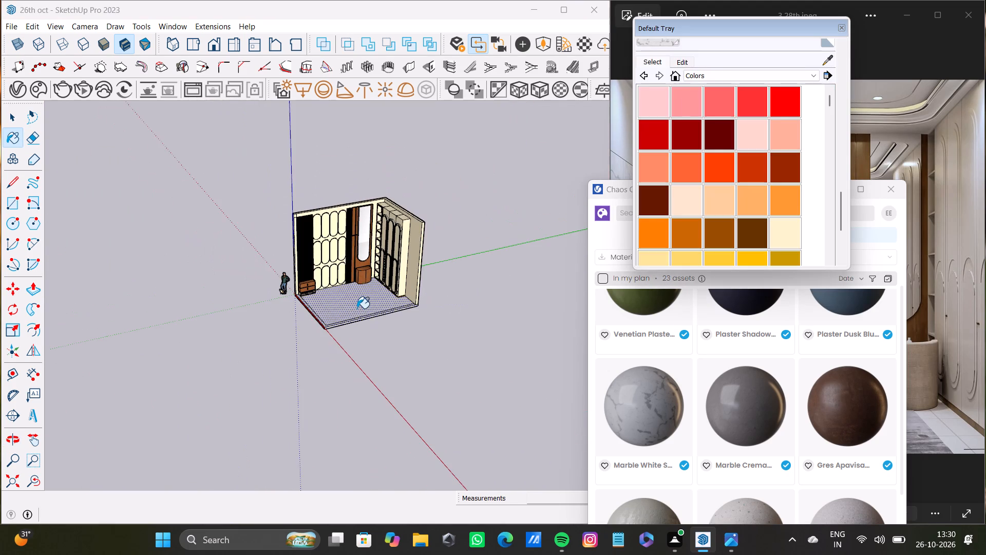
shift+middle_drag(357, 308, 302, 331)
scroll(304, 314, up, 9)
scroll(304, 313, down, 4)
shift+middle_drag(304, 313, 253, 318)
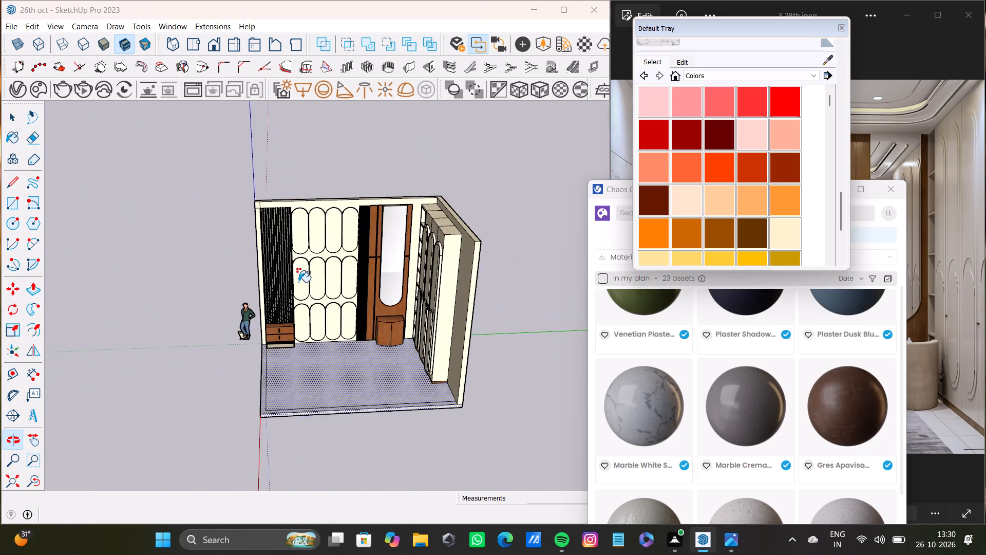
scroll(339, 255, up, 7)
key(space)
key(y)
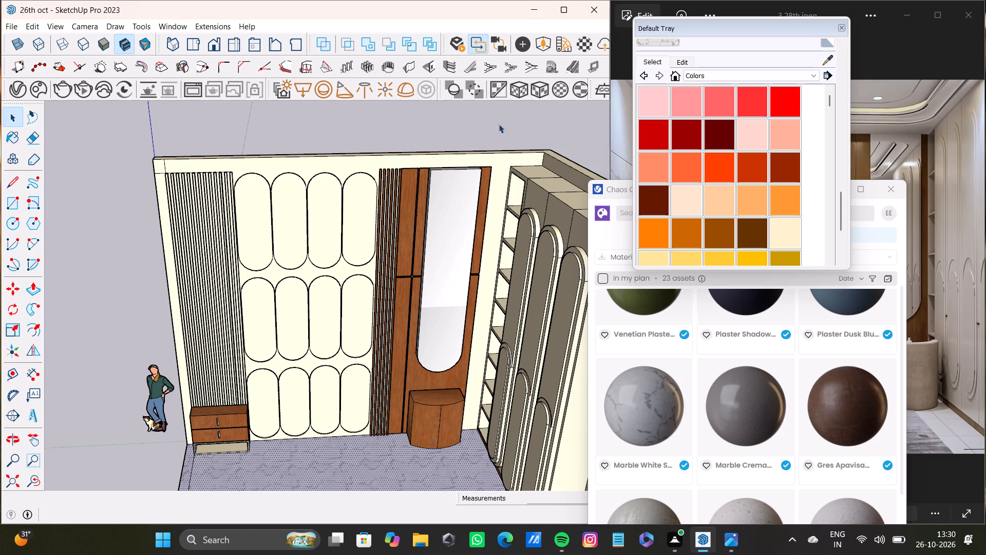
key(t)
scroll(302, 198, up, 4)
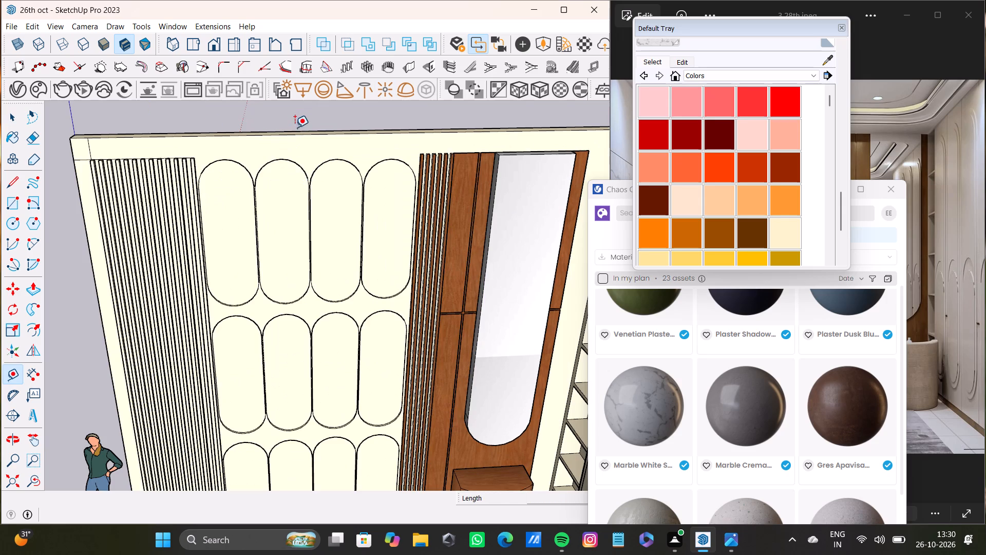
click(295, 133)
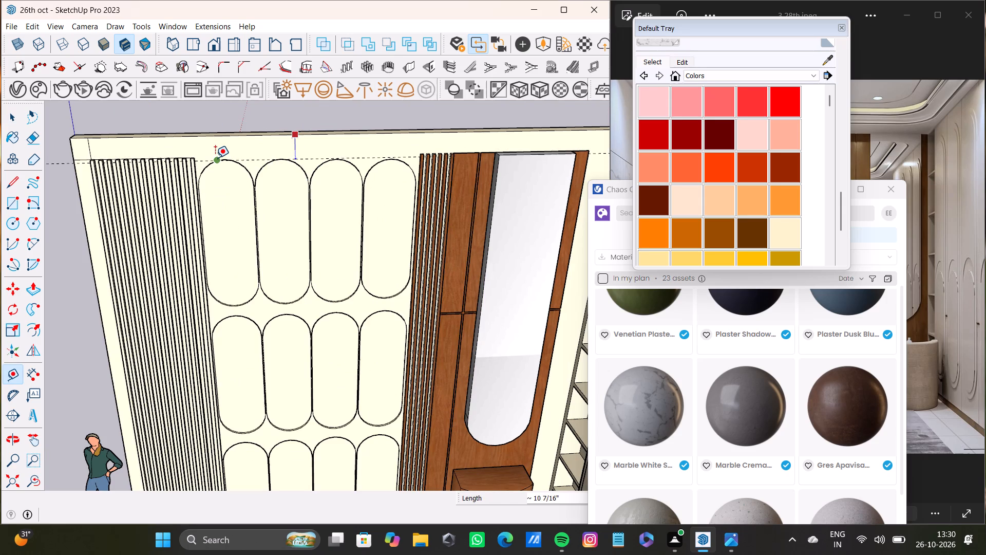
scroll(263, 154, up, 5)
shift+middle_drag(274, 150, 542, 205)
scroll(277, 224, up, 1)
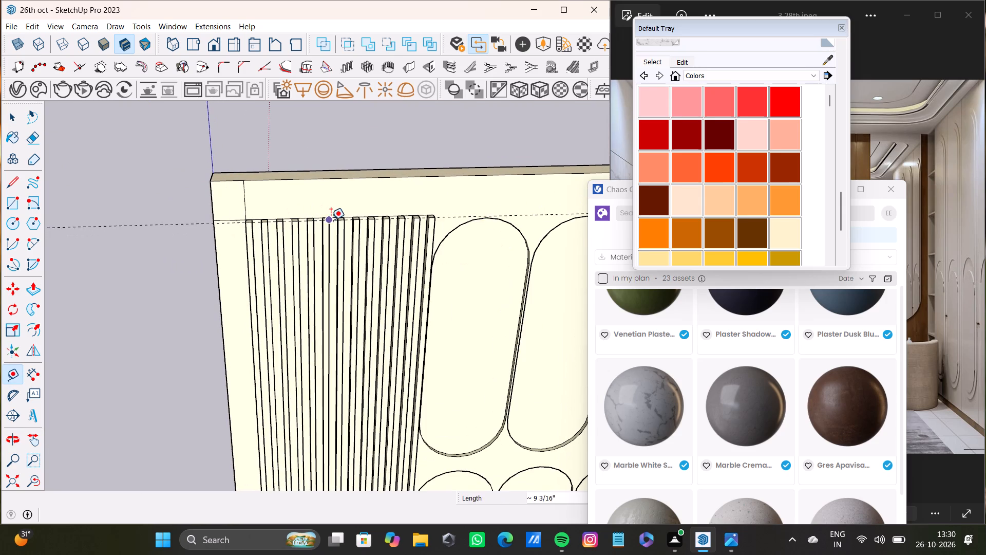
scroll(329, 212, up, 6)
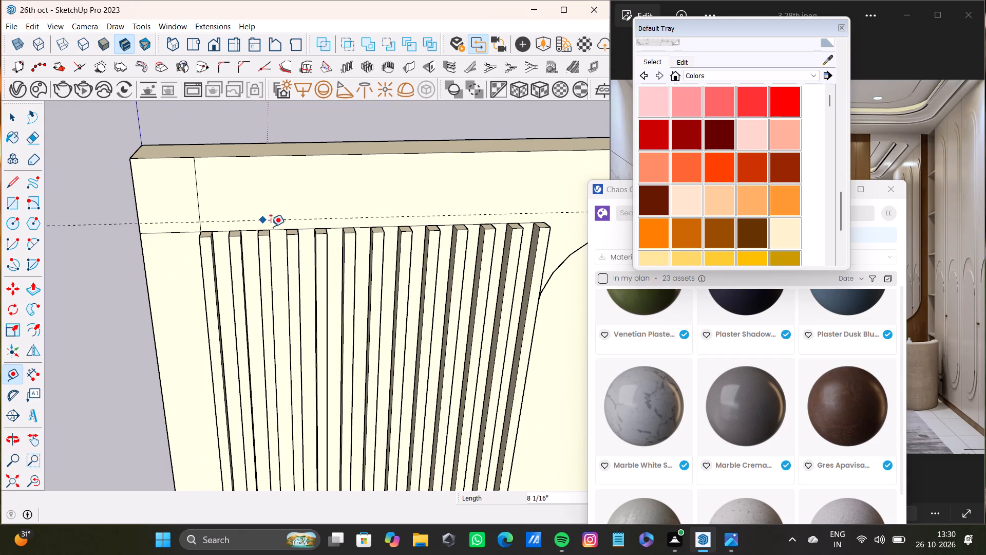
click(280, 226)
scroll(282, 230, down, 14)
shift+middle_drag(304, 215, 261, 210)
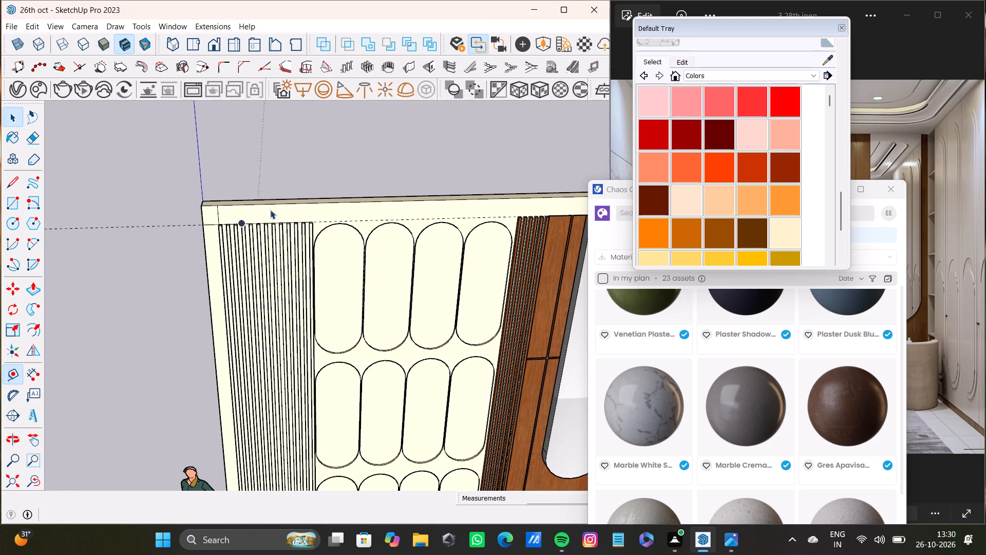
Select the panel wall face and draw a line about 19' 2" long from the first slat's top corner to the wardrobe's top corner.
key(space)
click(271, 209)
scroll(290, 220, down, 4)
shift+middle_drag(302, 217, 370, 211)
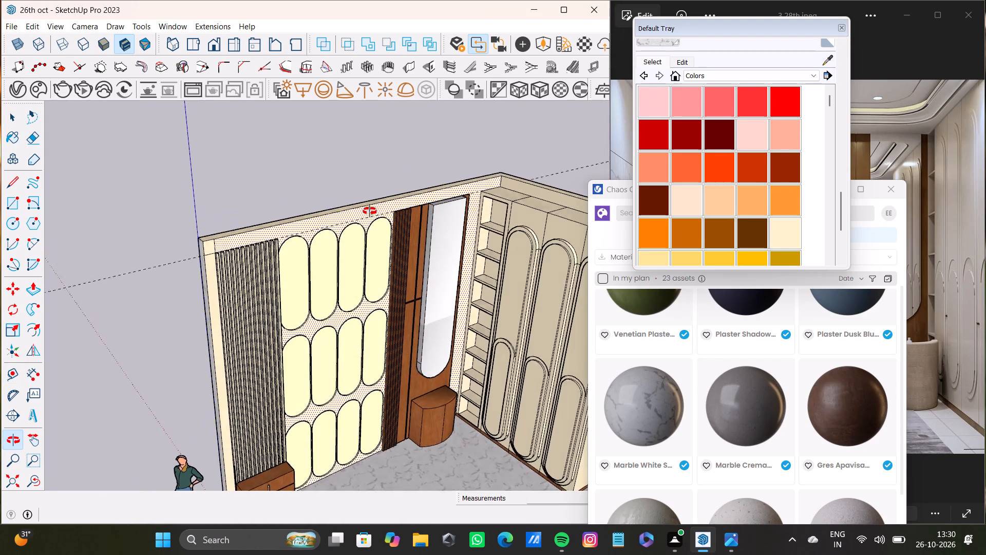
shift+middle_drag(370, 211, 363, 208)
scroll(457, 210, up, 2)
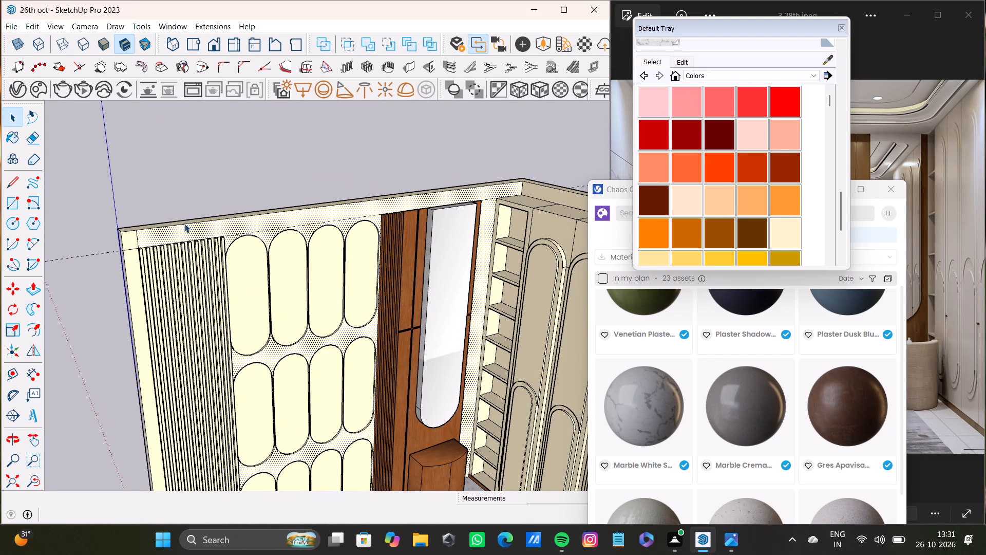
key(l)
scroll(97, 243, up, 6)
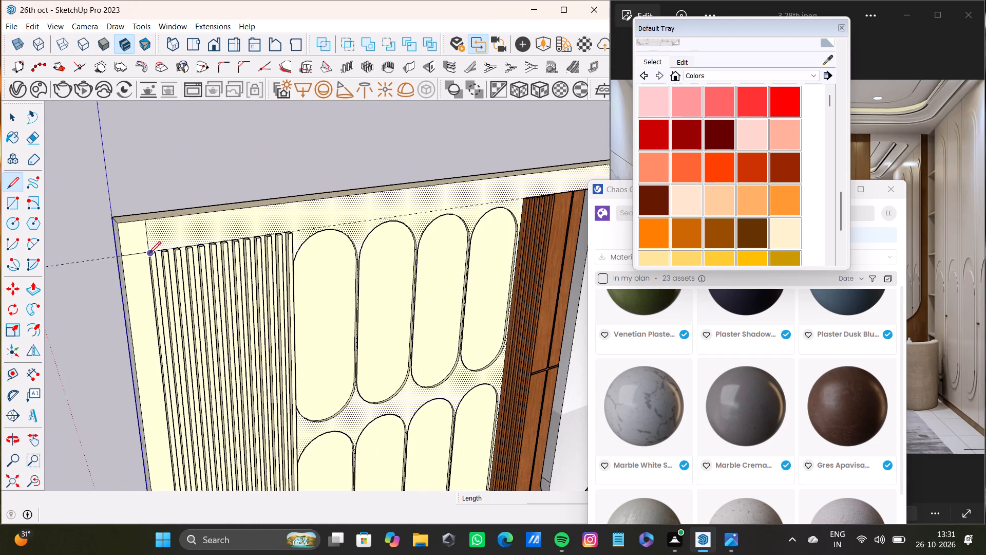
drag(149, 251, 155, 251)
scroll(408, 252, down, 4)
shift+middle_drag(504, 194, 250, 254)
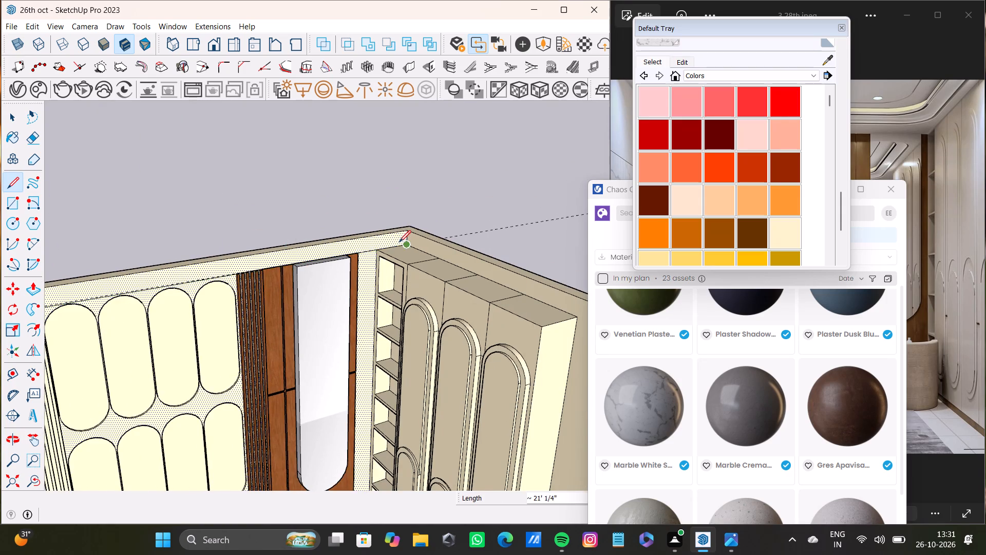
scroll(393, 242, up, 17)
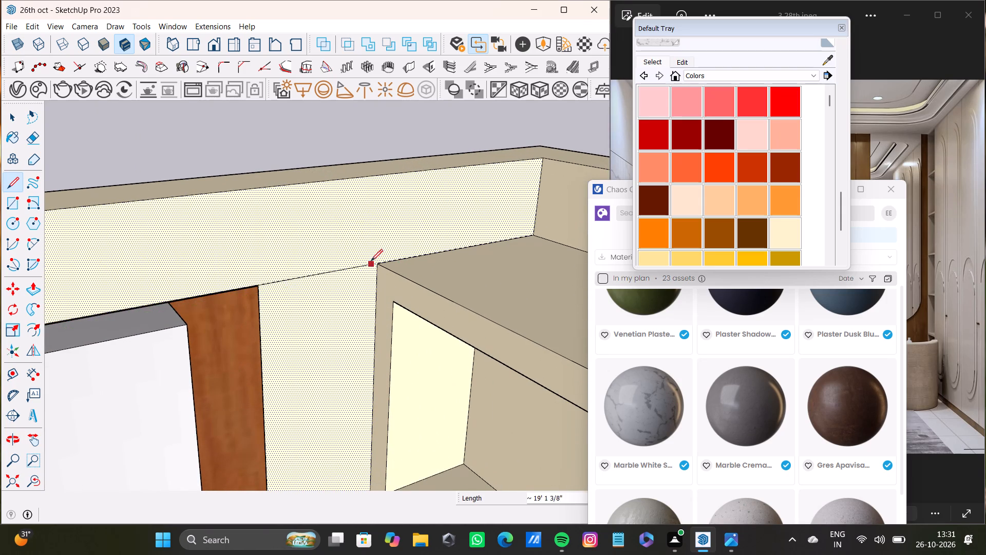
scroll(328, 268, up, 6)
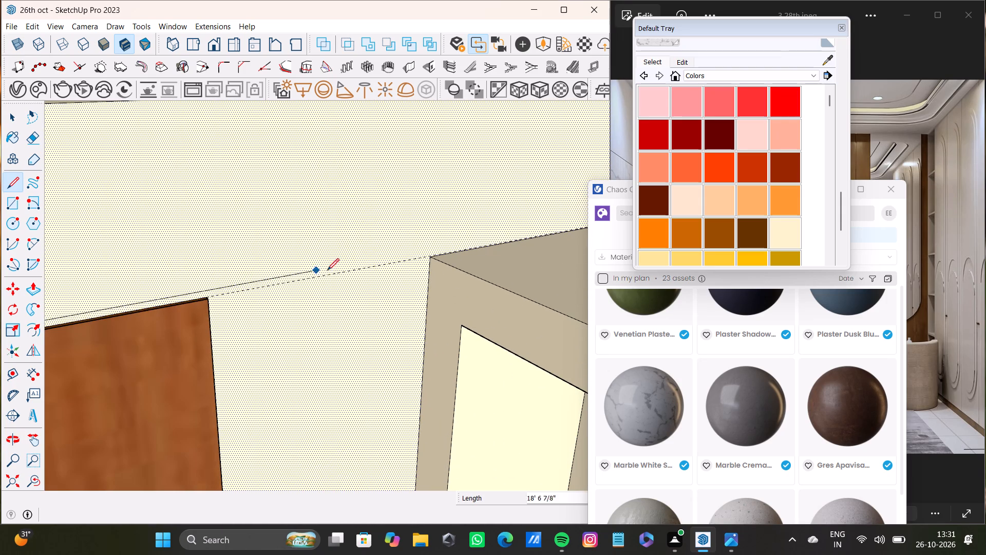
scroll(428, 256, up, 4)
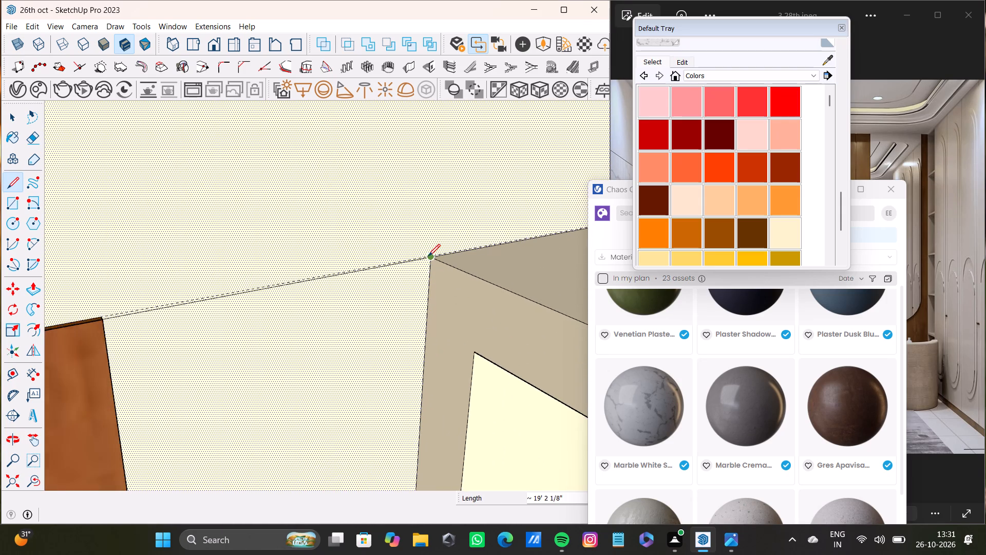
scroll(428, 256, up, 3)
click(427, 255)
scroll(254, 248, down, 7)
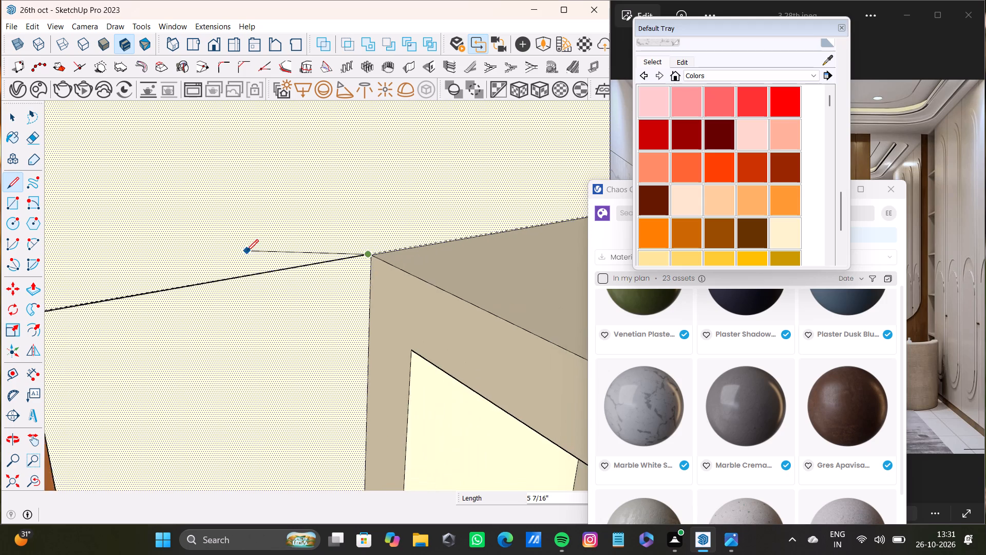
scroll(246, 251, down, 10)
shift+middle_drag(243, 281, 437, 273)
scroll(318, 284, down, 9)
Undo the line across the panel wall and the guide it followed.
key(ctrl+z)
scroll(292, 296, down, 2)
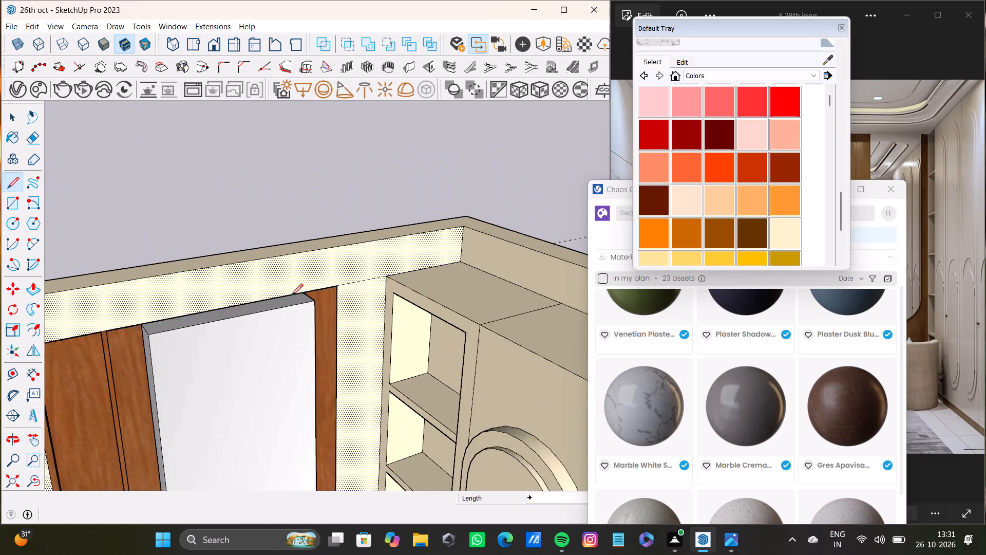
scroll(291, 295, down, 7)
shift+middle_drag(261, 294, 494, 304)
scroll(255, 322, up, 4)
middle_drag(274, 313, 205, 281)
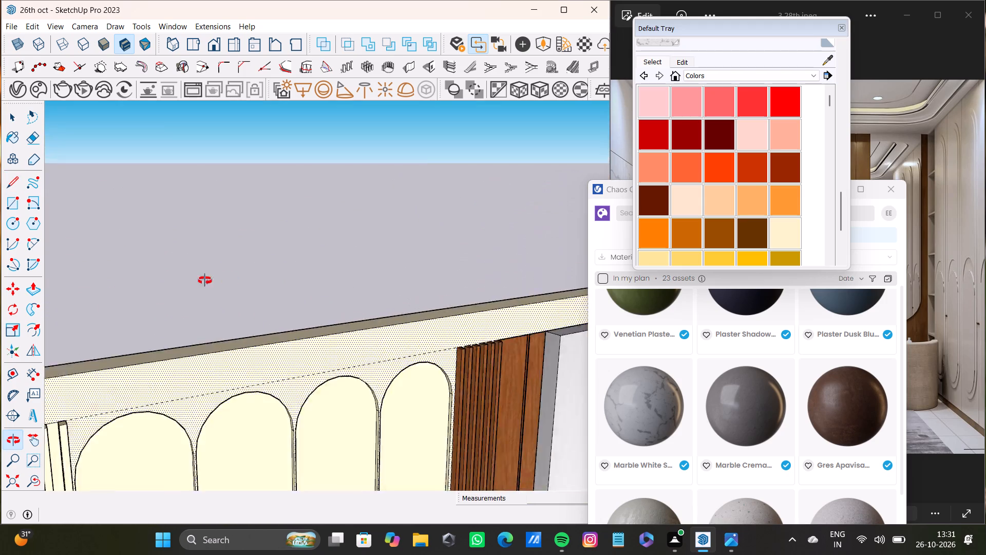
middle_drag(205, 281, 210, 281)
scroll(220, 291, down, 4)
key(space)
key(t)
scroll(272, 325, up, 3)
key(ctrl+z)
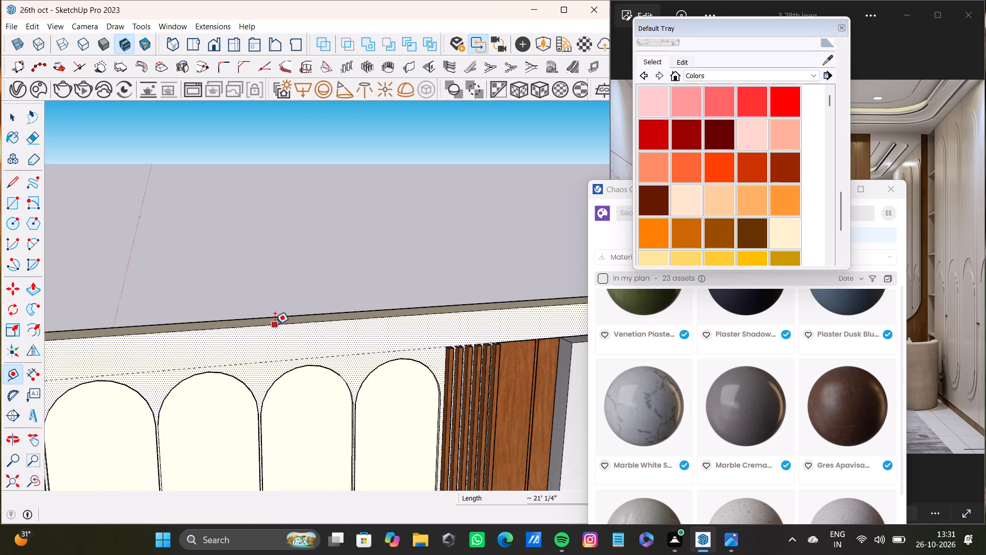
Place a new horizontal guide from the panel wall's top edge down to the tops of the slats.
scroll(291, 340, down, 4)
shift+middle_drag(289, 344, 392, 339)
key(r)
key(t)
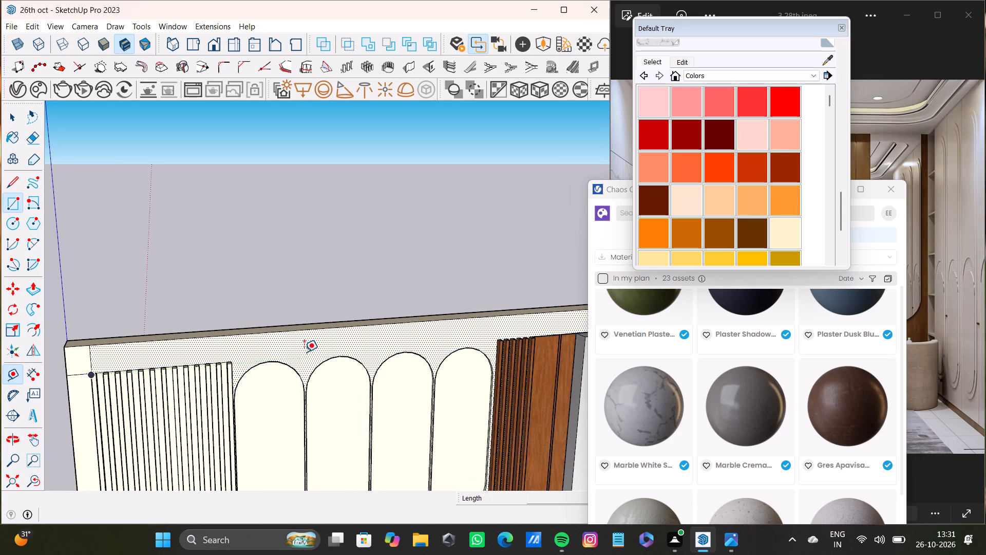
scroll(303, 353, up, 8)
shift+middle_drag(164, 336, 411, 335)
scroll(197, 341, up, 3)
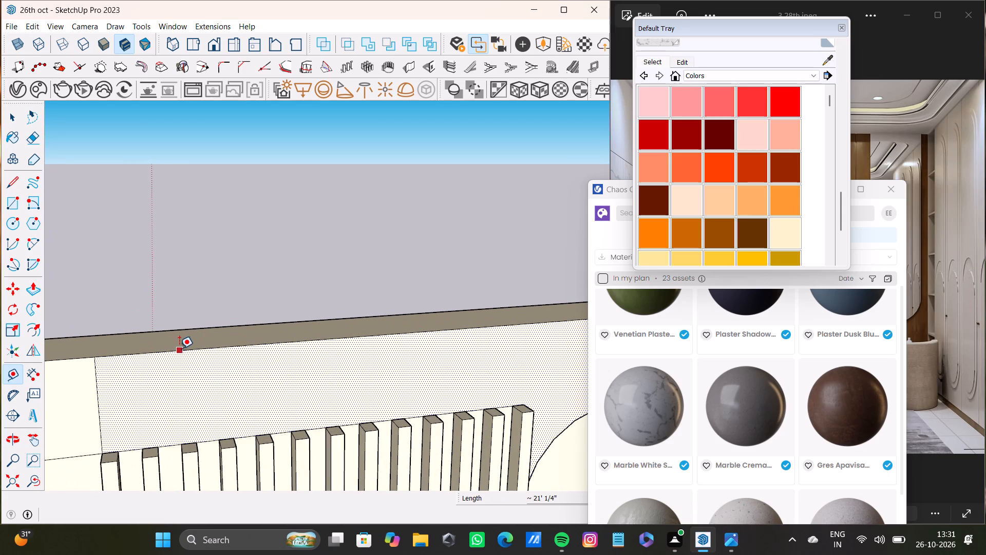
click(180, 348)
click(221, 438)
Draw a line about 19' 2" long along the guide, from the first slat's top corner to just above the wardrobe's near top corner.
scroll(372, 446, down, 10)
shift+middle_drag(400, 419, 271, 419)
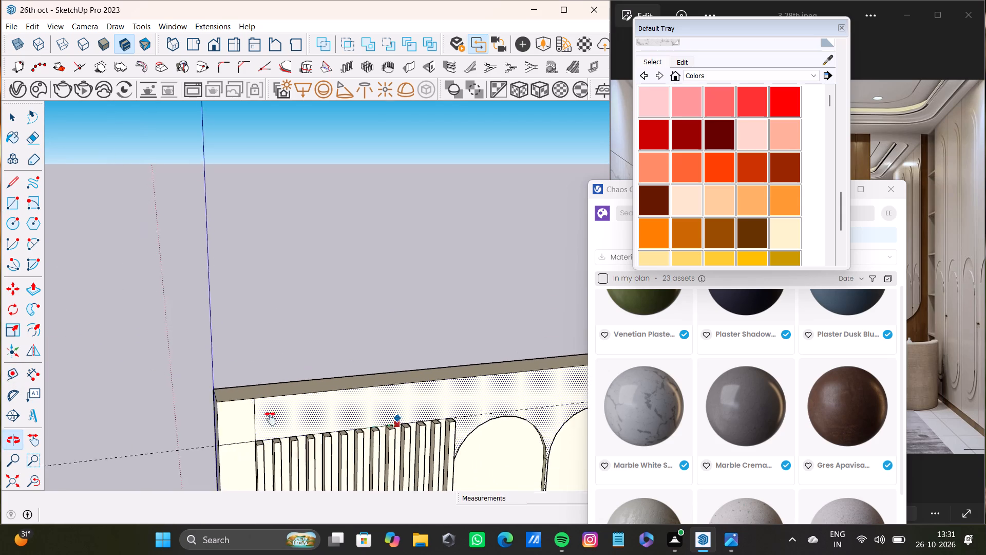
shift+middle_drag(271, 419, 104, 404)
scroll(336, 386, down, 8)
middle_drag(369, 380, 182, 332)
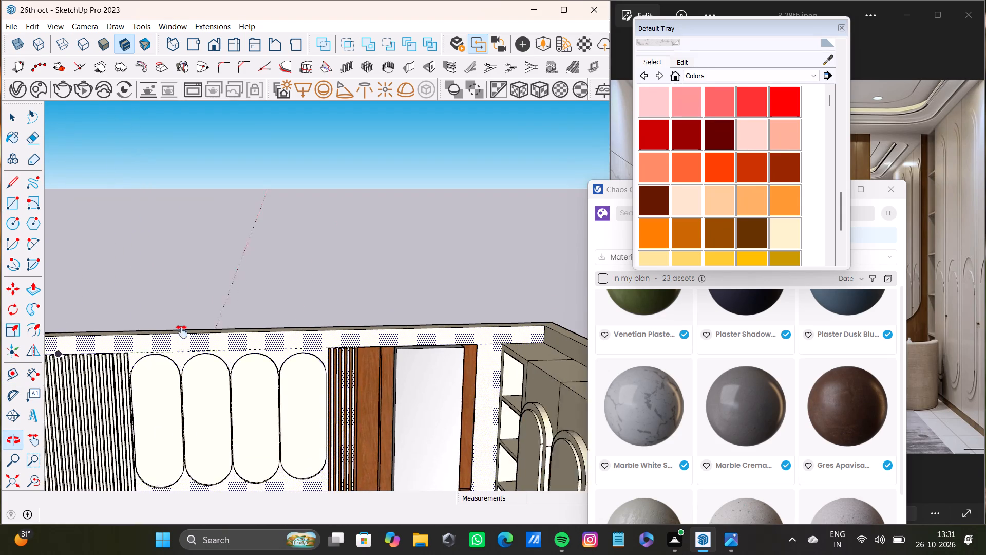
middle_drag(182, 332, 180, 331)
scroll(319, 357, down, 3)
middle_drag(317, 358, 328, 365)
key(l)
scroll(74, 391, up, 3)
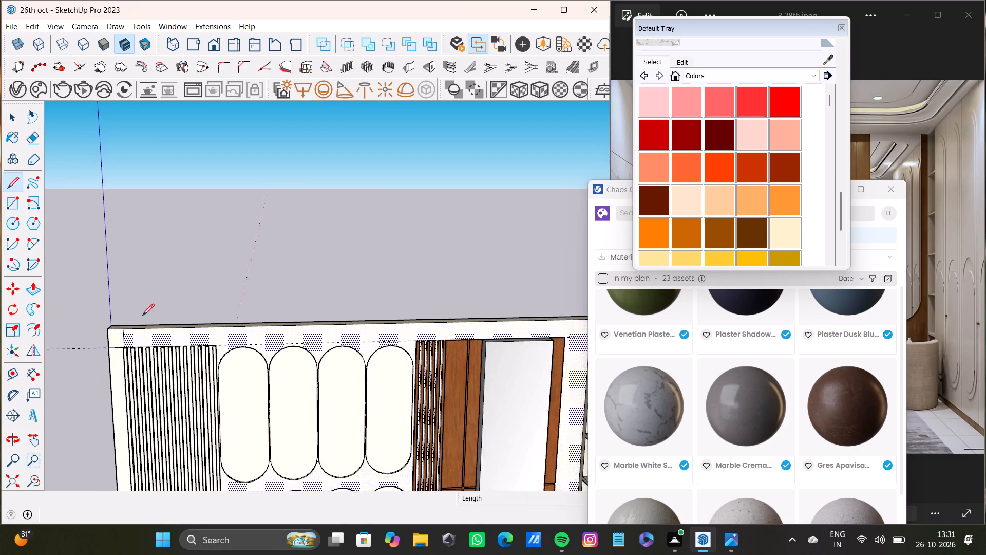
scroll(142, 316, up, 20)
scroll(314, 340, down, 4)
shift+middle_drag(314, 340, 551, 373)
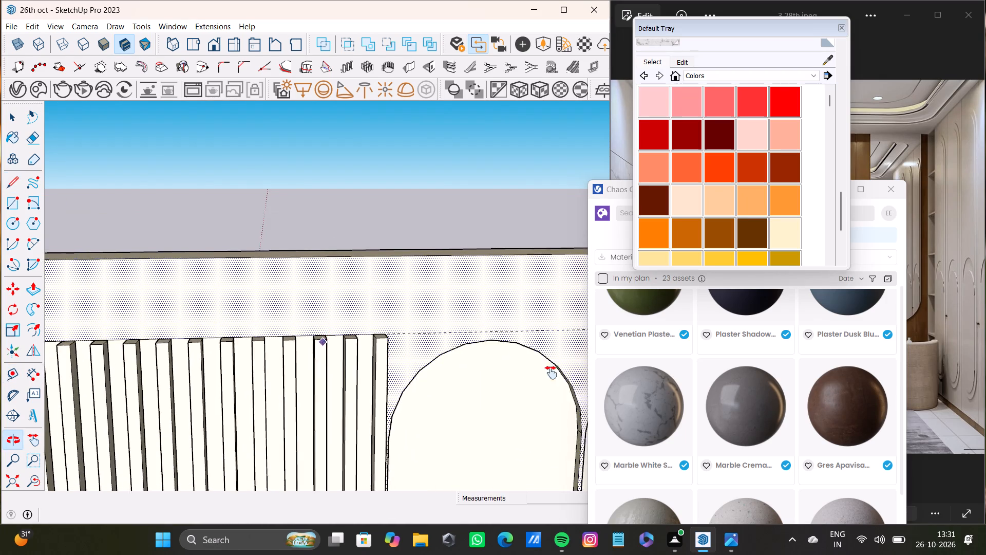
shift+middle_drag(551, 373, 575, 374)
scroll(255, 373, up, 8)
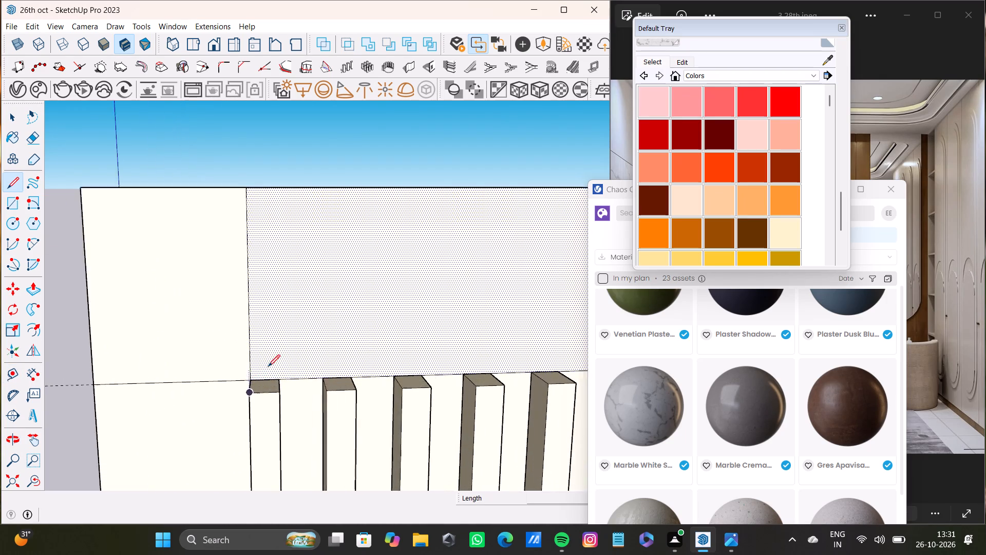
scroll(268, 366, up, 4)
drag(243, 385, 249, 385)
scroll(883, 406, down, 12)
shift+middle_drag(516, 328, 14, 359)
shift+scroll(26, 363, down, 9)
shift+middle_drag(479, 342, 83, 356)
scroll(236, 352, down, 4)
shift+middle_drag(463, 371, 70, 369)
scroll(314, 354, down, 4)
shift+middle_drag(350, 353, 345, 357)
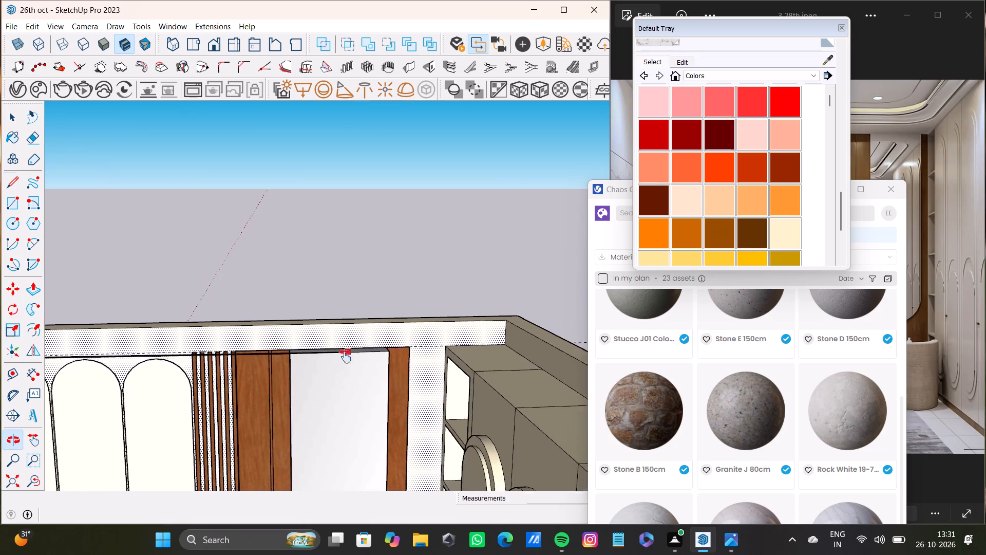
shift+middle_drag(345, 357, 327, 392)
scroll(354, 371, up, 16)
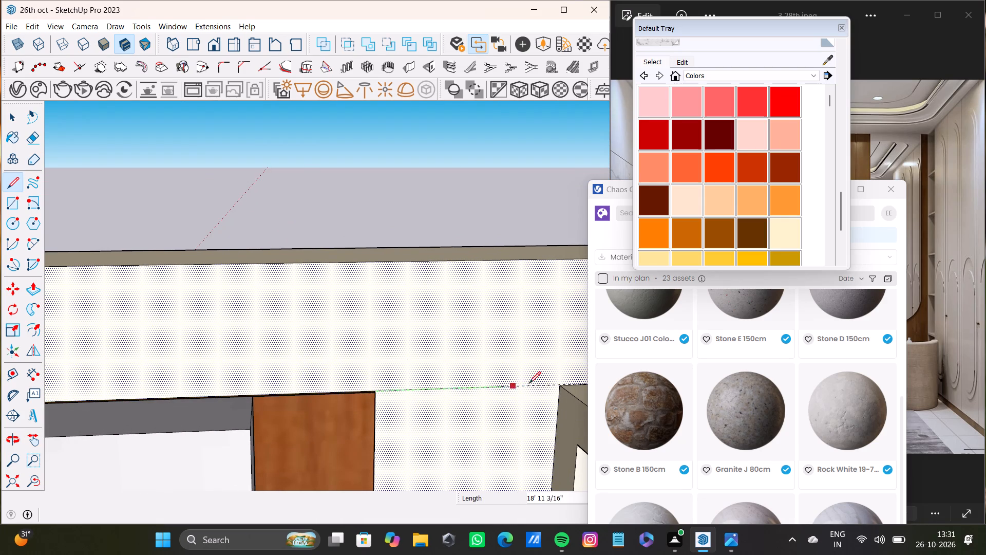
scroll(546, 381, up, 7)
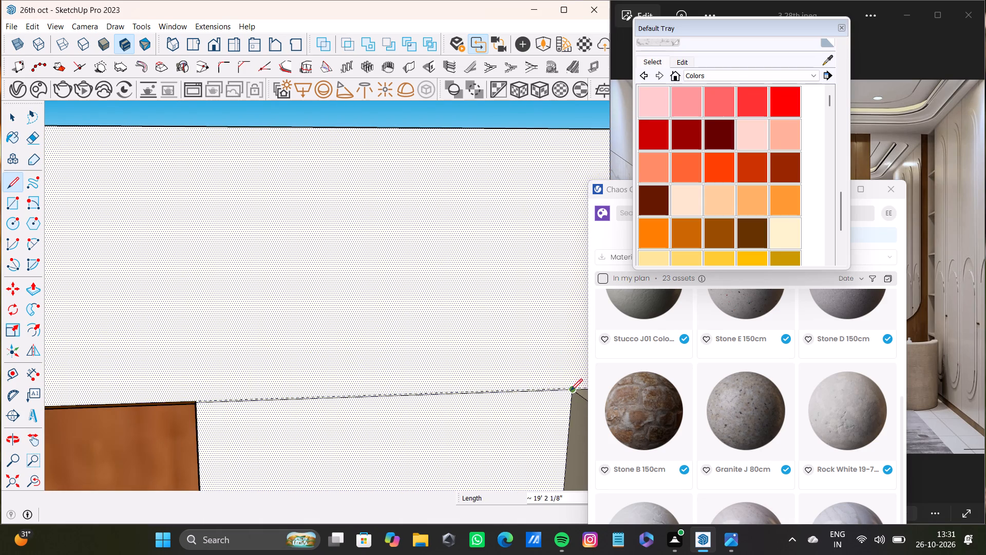
scroll(560, 386, up, 6)
shift+middle_drag(559, 387, 422, 380)
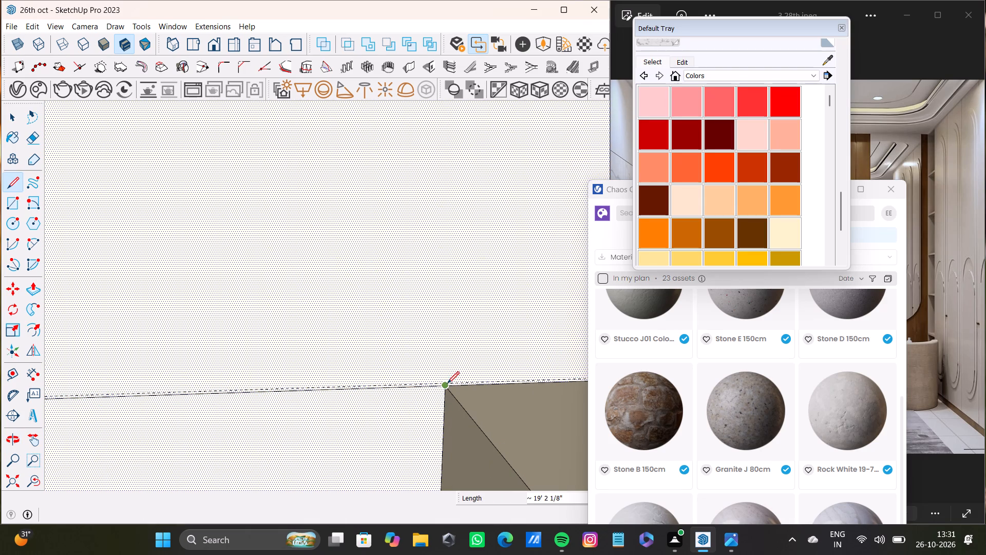
scroll(437, 381, up, 7)
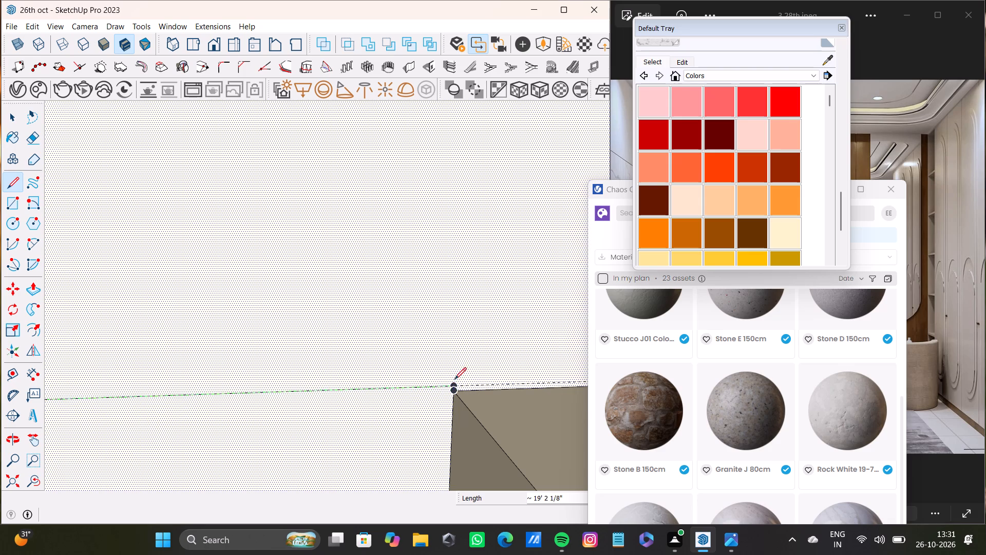
click(453, 382)
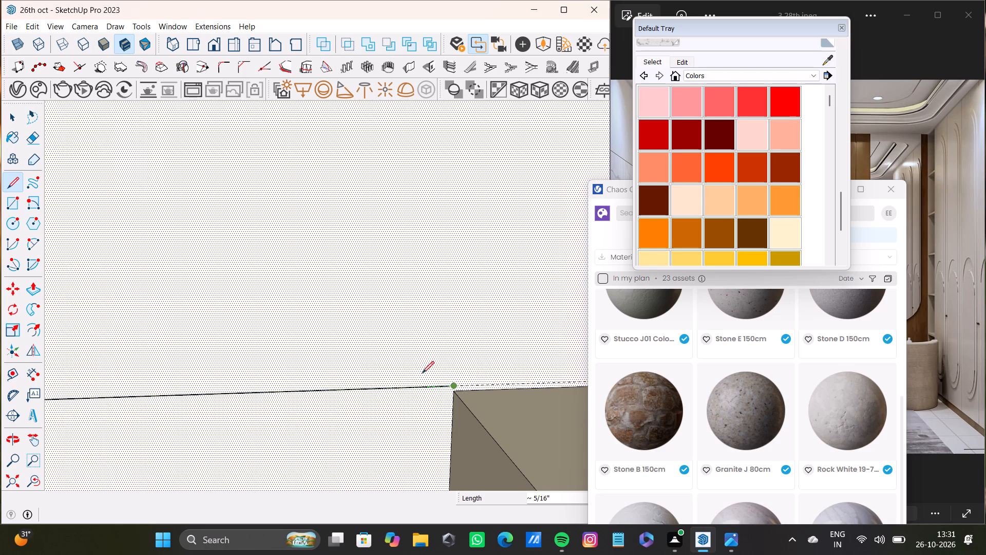
key(space)
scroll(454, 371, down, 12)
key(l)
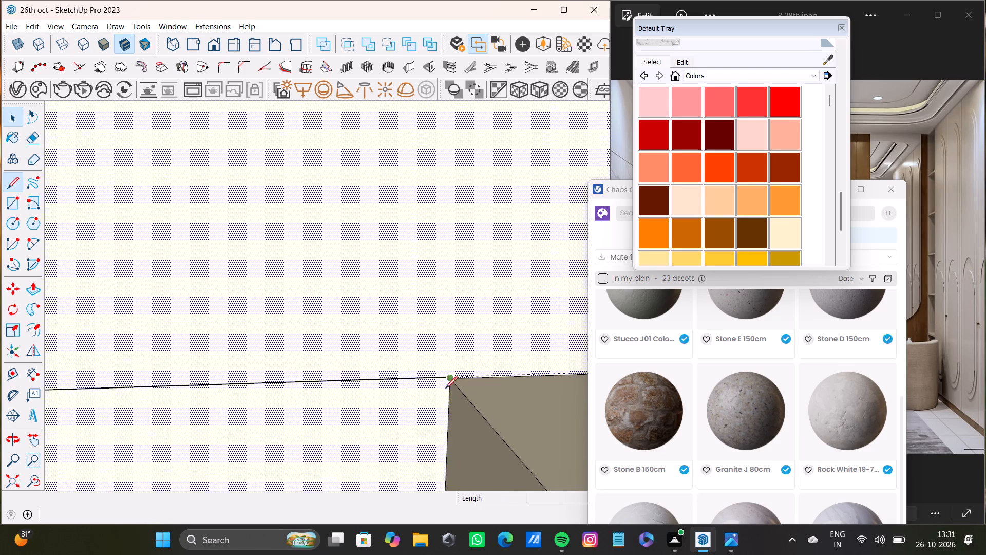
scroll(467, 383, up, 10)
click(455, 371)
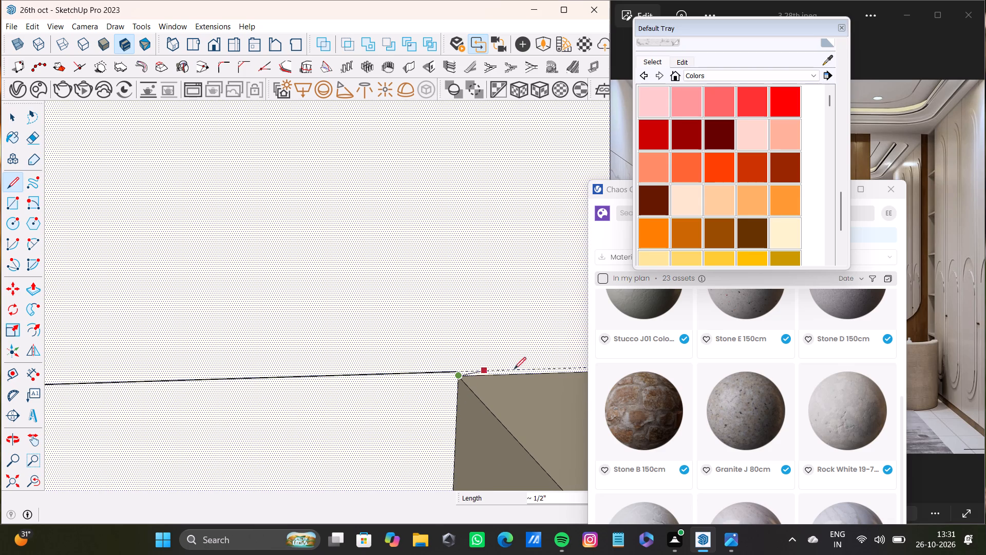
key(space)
Continue the line about 1' 10" along the guide, from its end above the wardrobe to the room's inner corner edge.
key(l)
scroll(482, 376, up, 8)
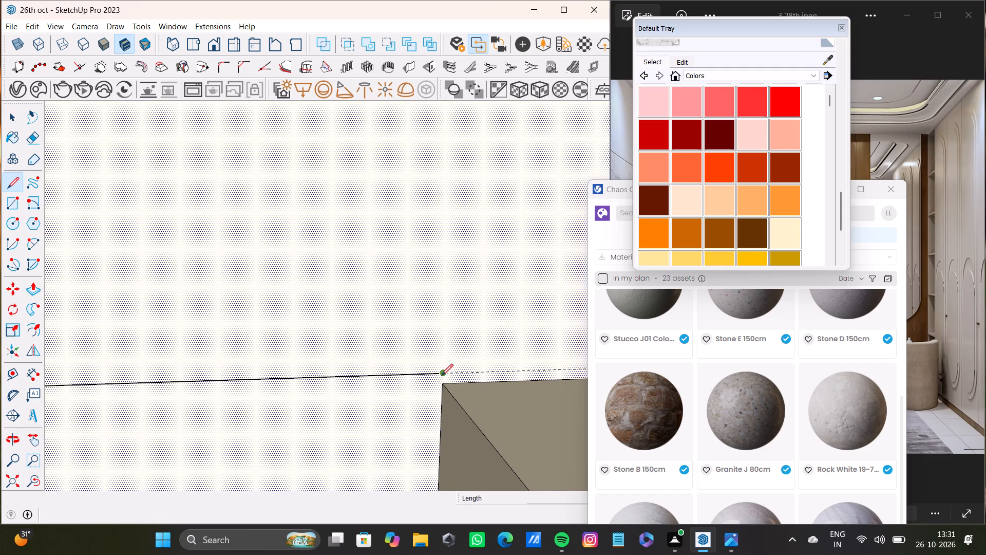
click(439, 371)
scroll(515, 368, down, 8)
shift+middle_drag(505, 355, 268, 375)
scroll(424, 384, down, 8)
shift+middle_drag(482, 390, 218, 401)
scroll(381, 389, down, 4)
middle_drag(475, 392, 178, 412)
scroll(355, 415, down, 8)
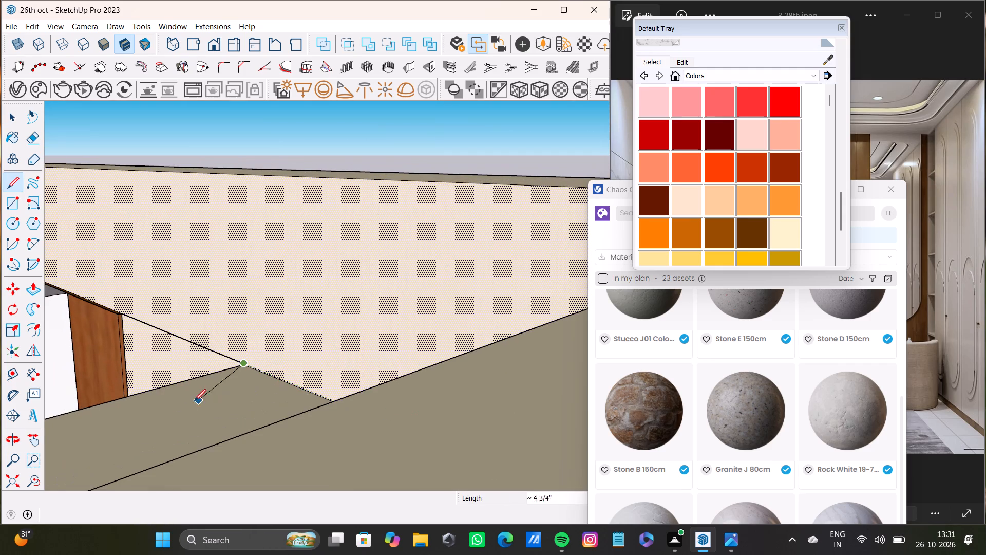
middle_drag(194, 401, 454, 419)
shift+middle_drag(411, 349, 223, 488)
scroll(497, 481, up, 3)
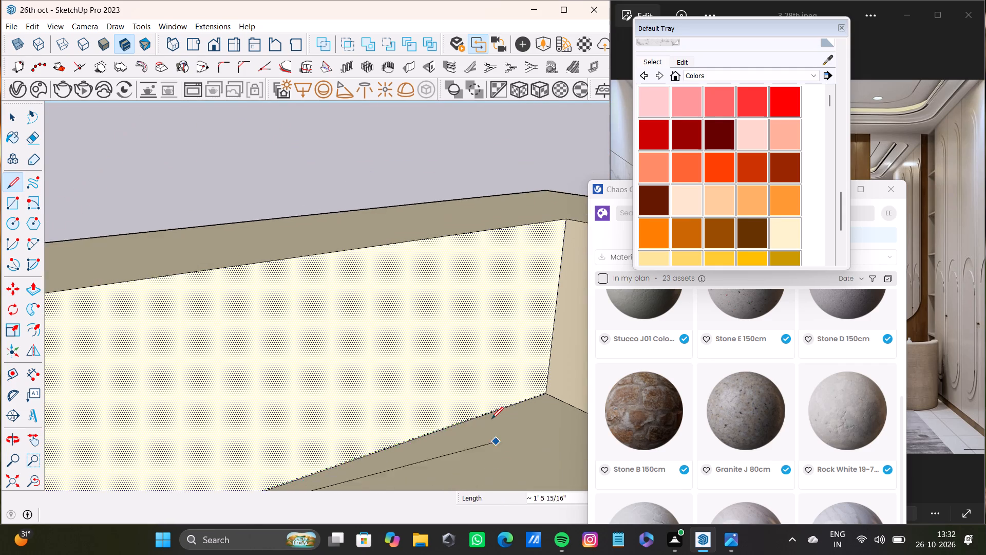
scroll(491, 419, up, 1)
scroll(528, 394, up, 11)
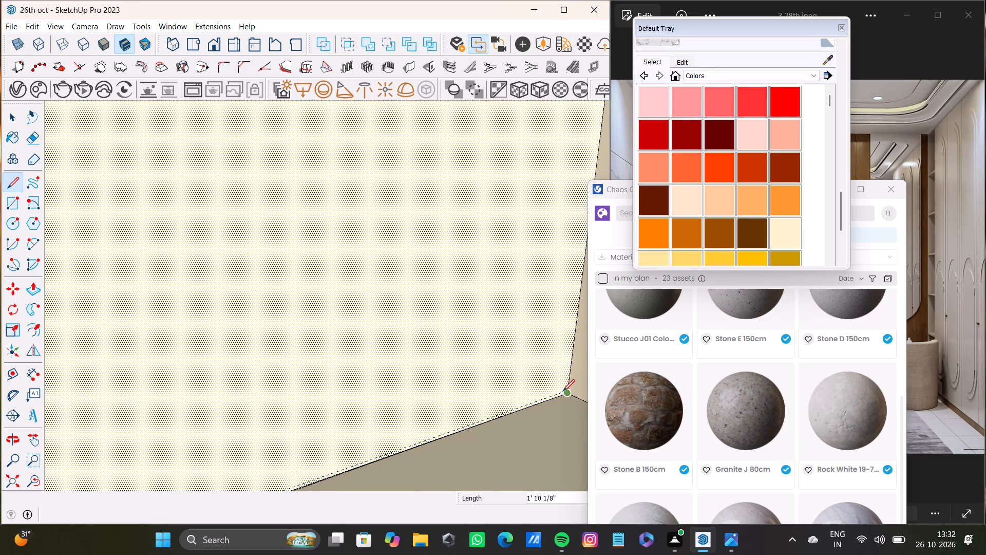
scroll(563, 390, up, 6)
shift+middle_drag(565, 382, 476, 325)
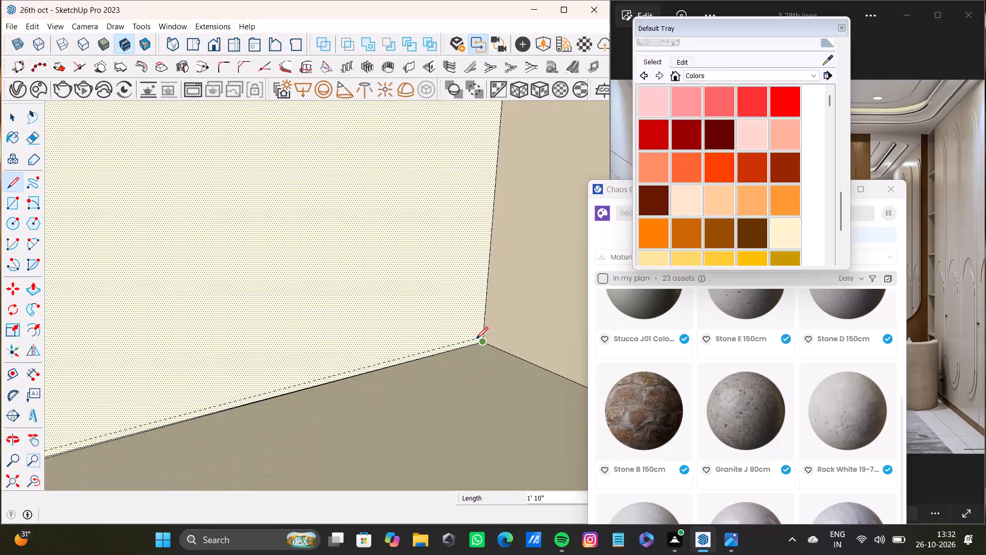
scroll(479, 336, up, 10)
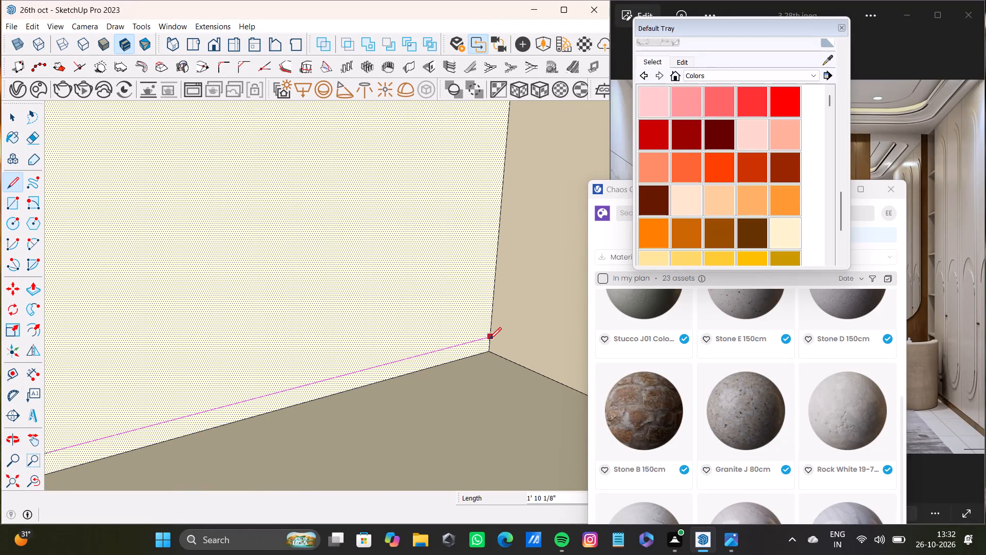
click(489, 339)
key(space)
Push/Pull the strip above the slats and arched panels out over the room into a ceiling slab reaching the open front edge.
scroll(335, 324, down, 20)
scroll(335, 324, down, 4)
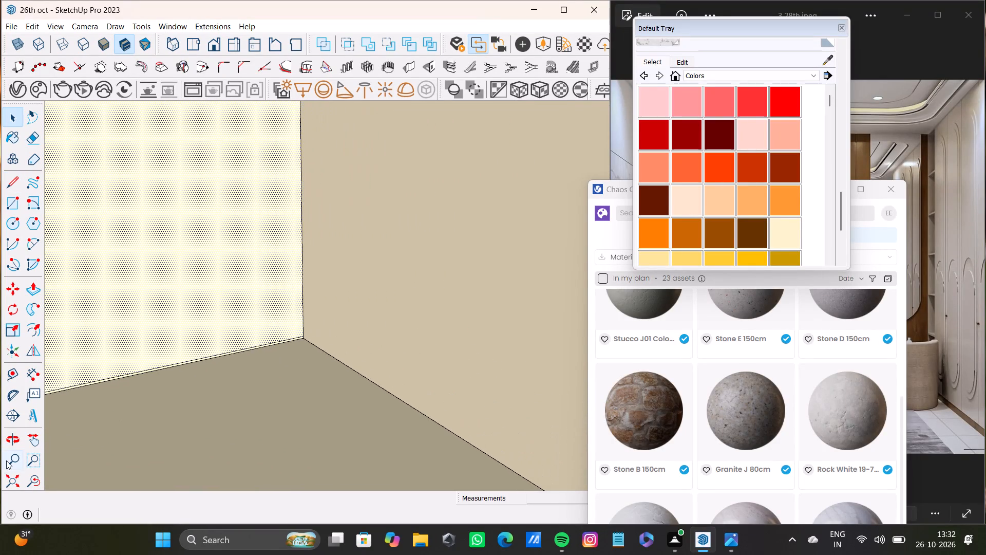
click(10, 478)
middle_drag(239, 257, 308, 396)
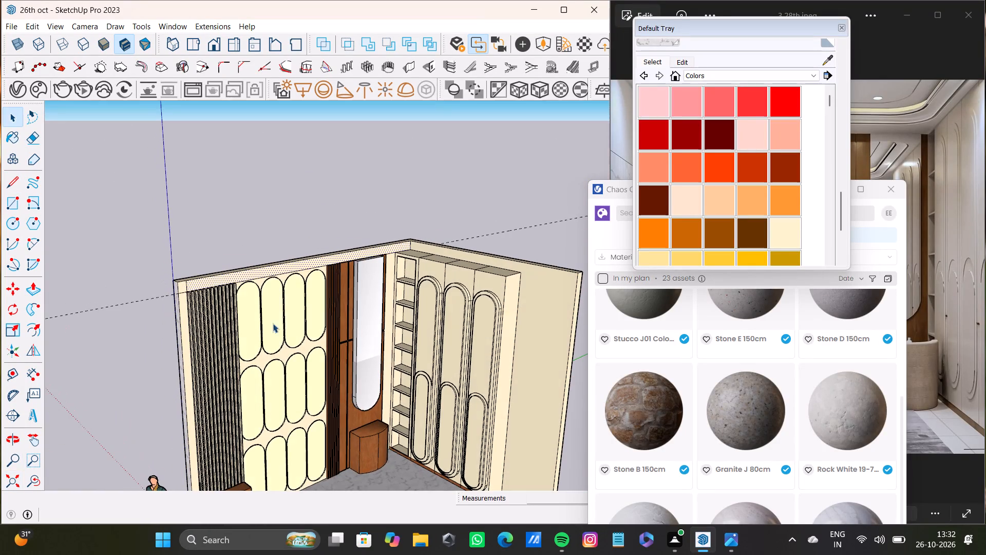
key(space)
click(264, 273)
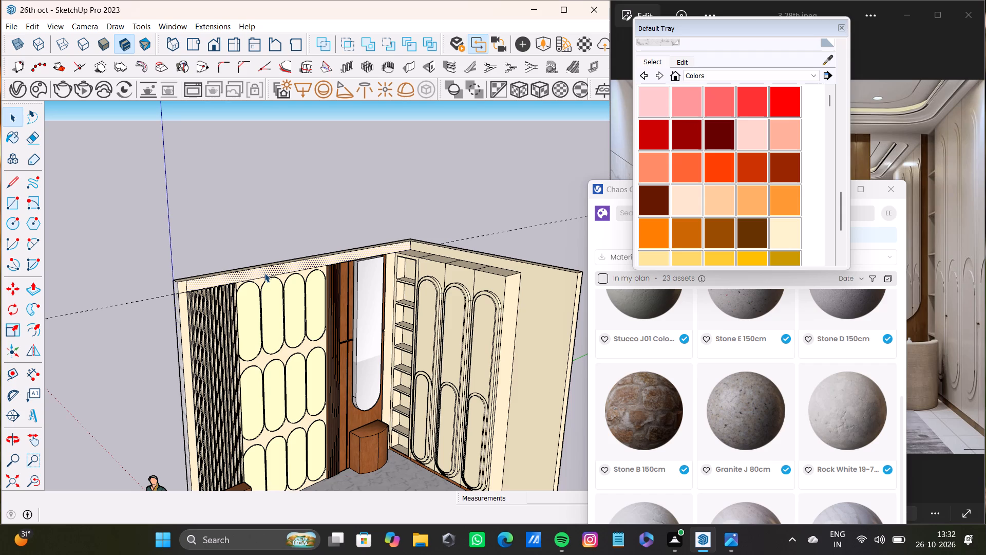
key(p)
drag(264, 273, 458, 312)
drag(263, 271, 278, 286)
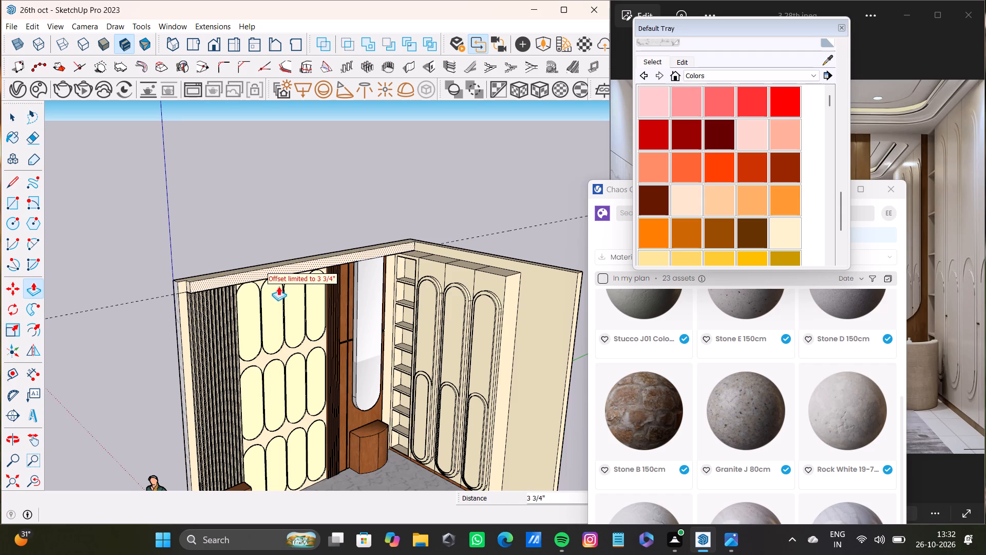
drag(278, 286, 380, 348)
drag(216, 284, 490, 346)
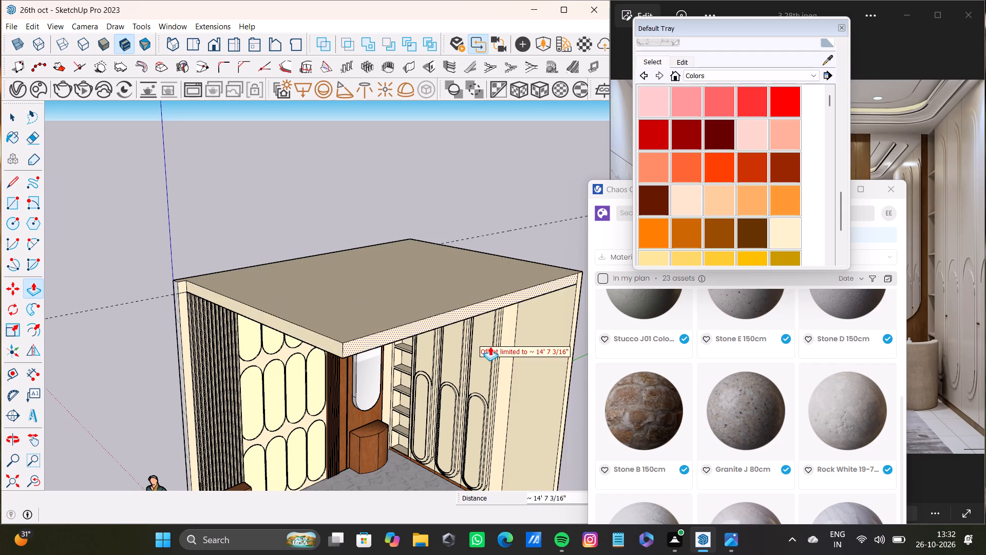
drag(490, 346, 492, 346)
drag(347, 309, 498, 325)
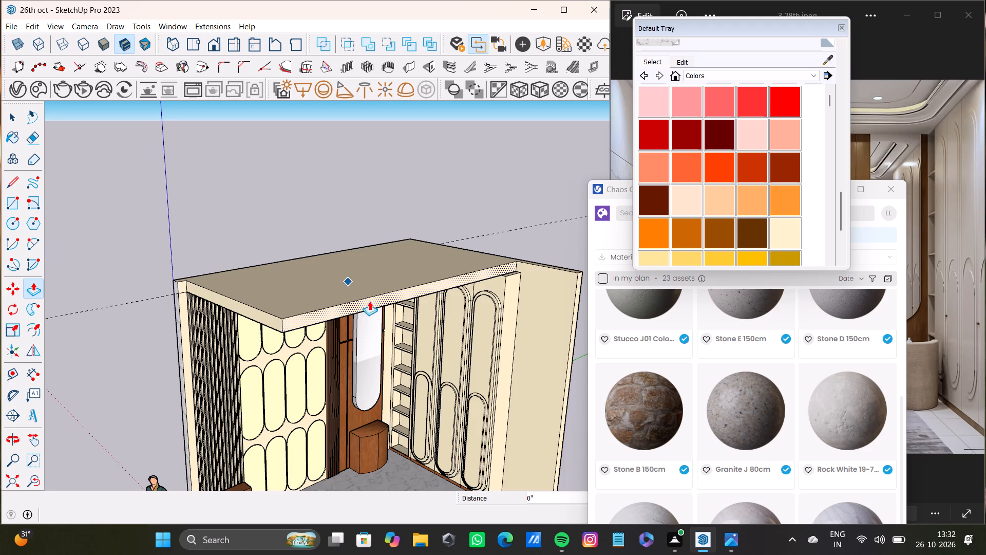
scroll(369, 301, down, 5)
shift+middle_drag(404, 346, 330, 261)
drag(232, 207, 345, 203)
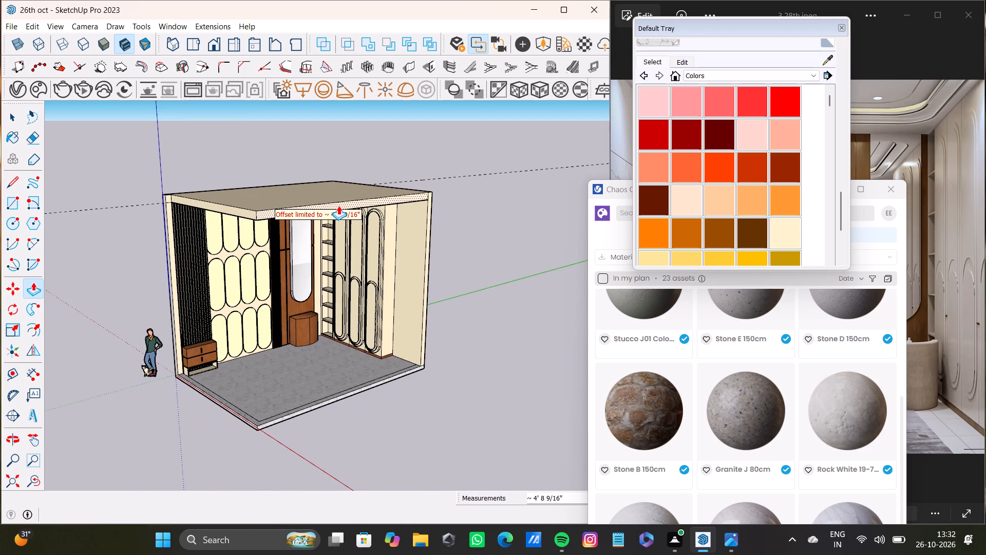
scroll(303, 227, down, 5)
middle_drag(310, 279, 299, 192)
key(space)
Delete all the stray lines running across the ceiling's underside from the slat group beside the drawers.
scroll(311, 178, up, 8)
middle_drag(305, 187, 169, 114)
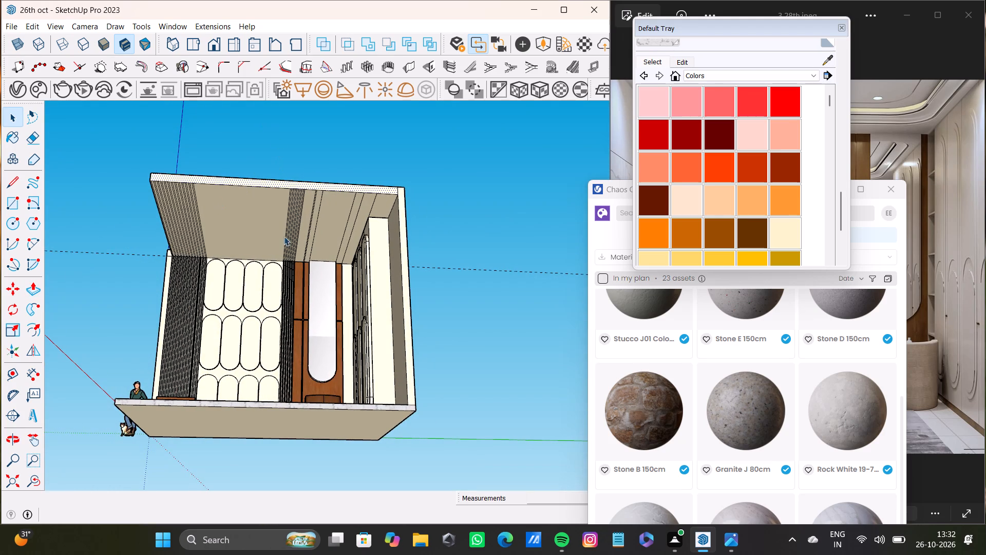
scroll(216, 223, down, 4)
middle_drag(217, 220, 254, 228)
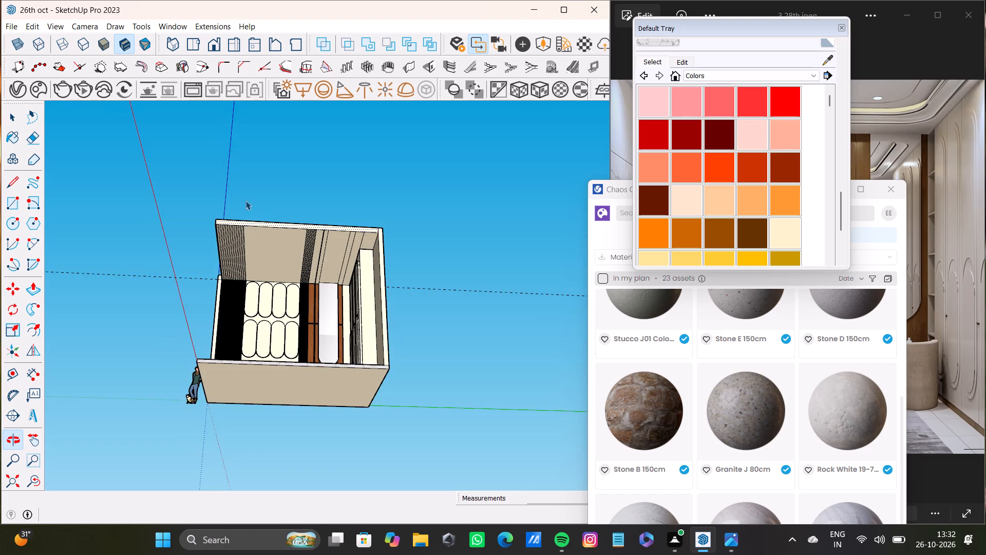
click(249, 174)
scroll(231, 294, up, 20)
scroll(231, 294, up, 1)
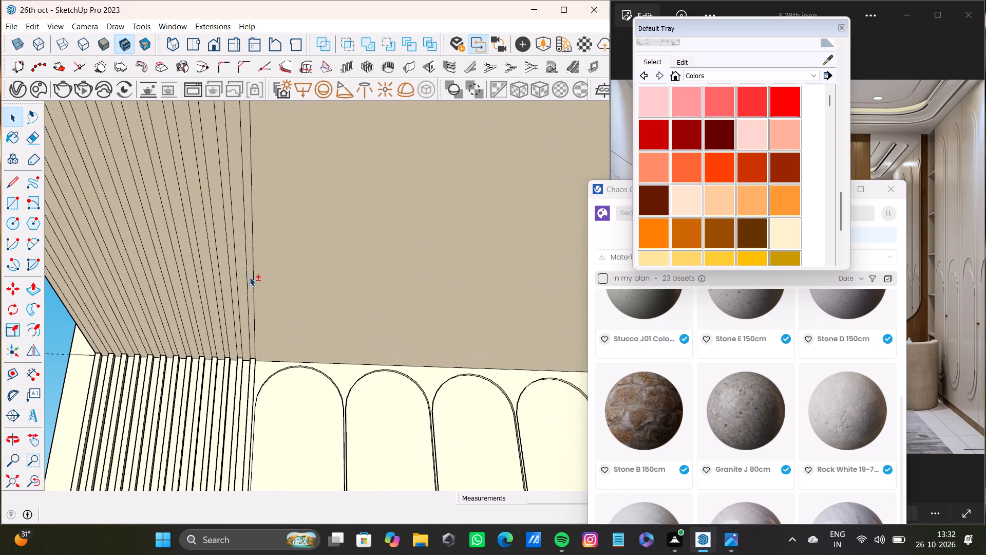
shift+click(253, 283)
shift+click(248, 287)
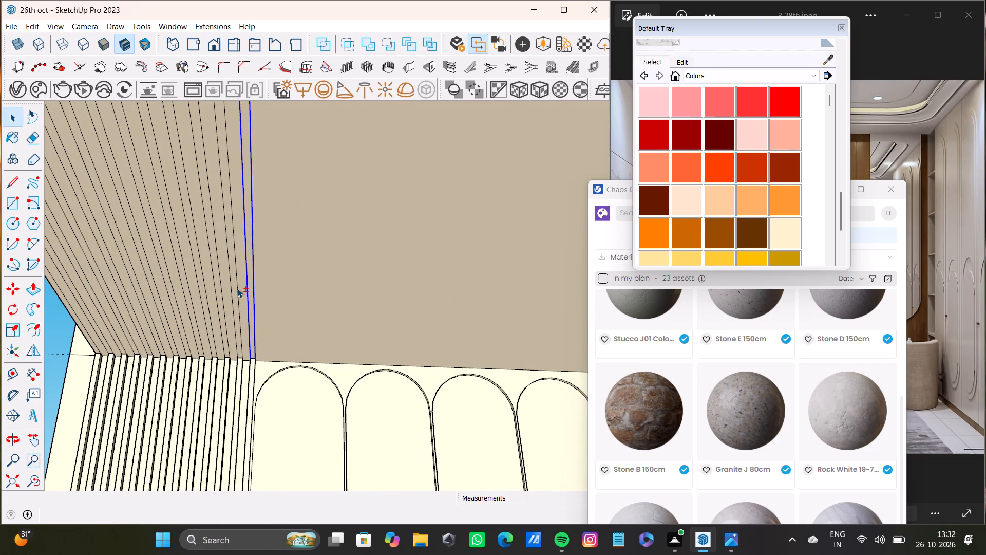
shift+click(237, 288)
shift+click(231, 288)
shift+click(222, 291)
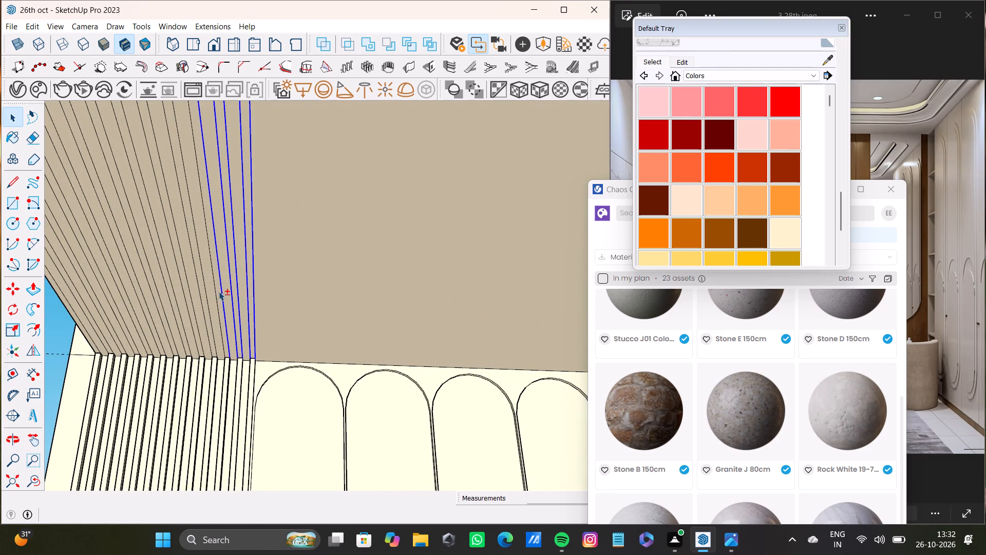
shift+click(216, 292)
shift+click(205, 293)
shift+click(199, 293)
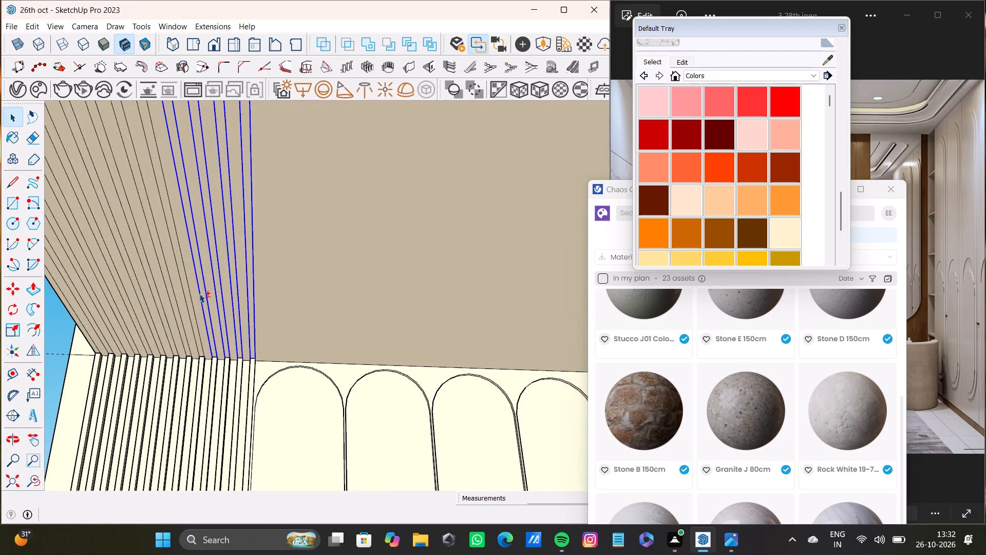
shift+click(189, 297)
shift+click(186, 302)
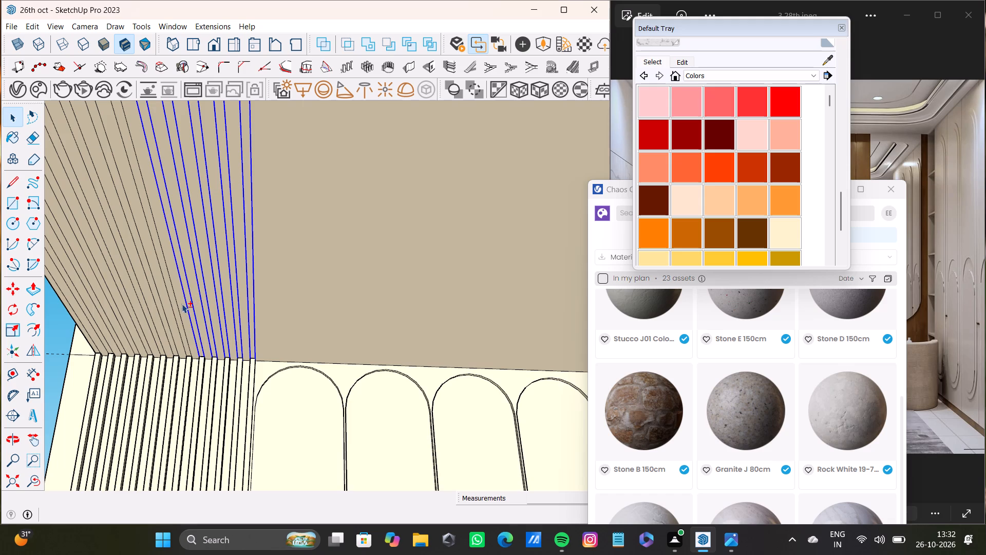
shift+click(177, 305)
shift+click(171, 305)
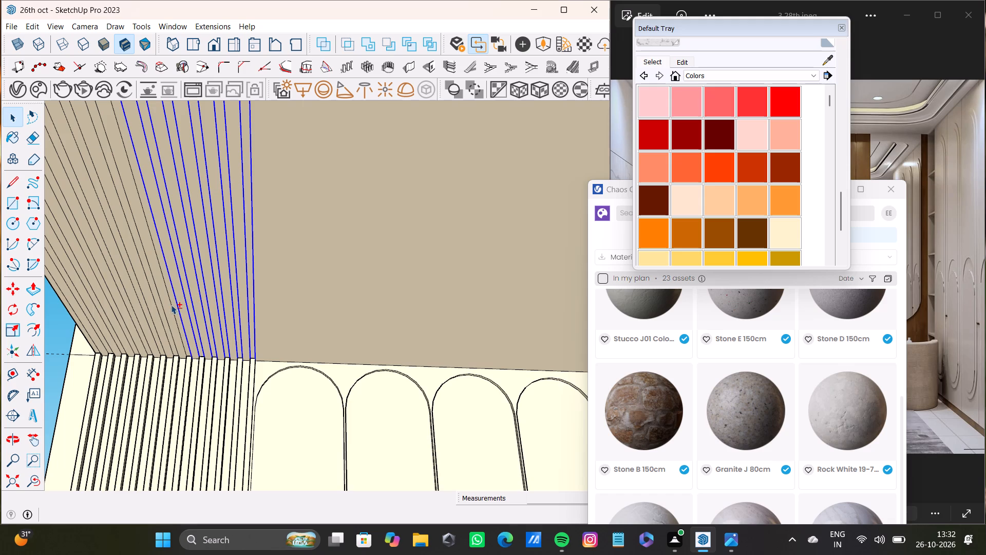
shift+click(164, 313)
shift+click(160, 317)
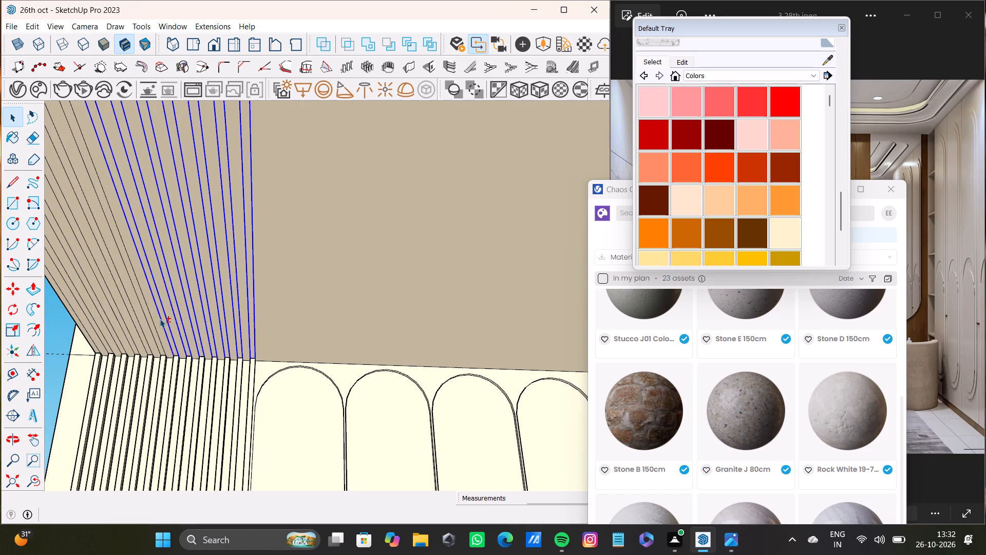
shift+click(151, 322)
shift+click(148, 325)
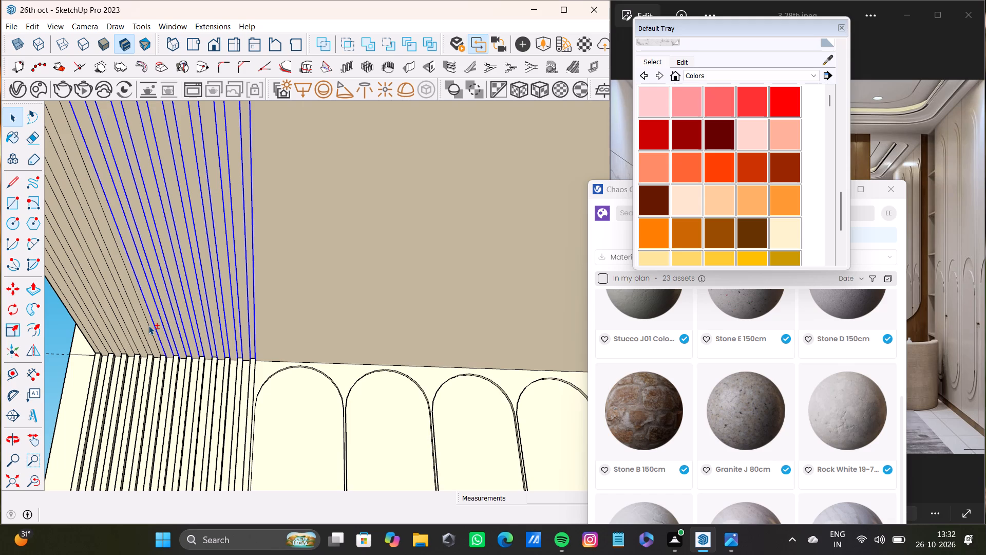
shift+click(143, 331)
shift+click(139, 333)
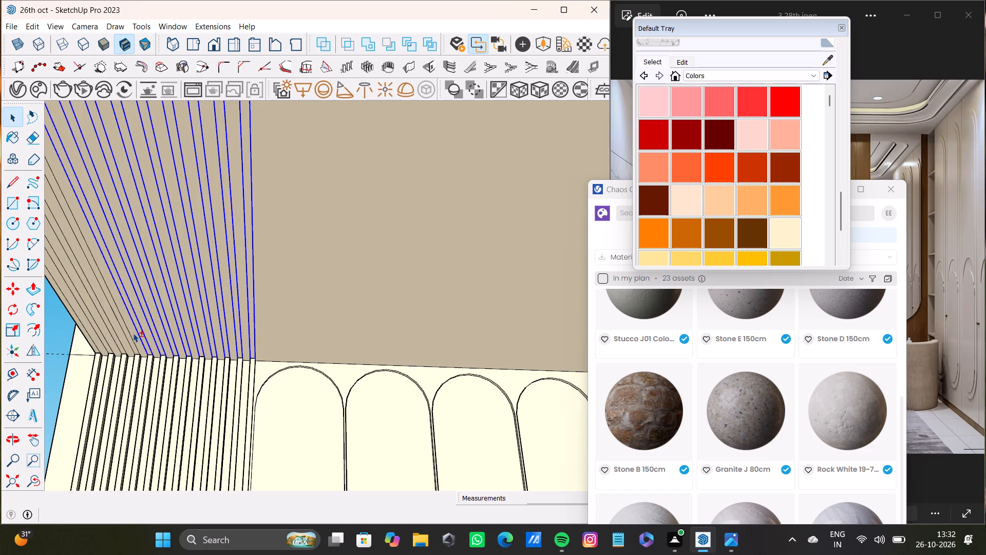
shift+click(130, 334)
shift+scroll(127, 337, up, 7)
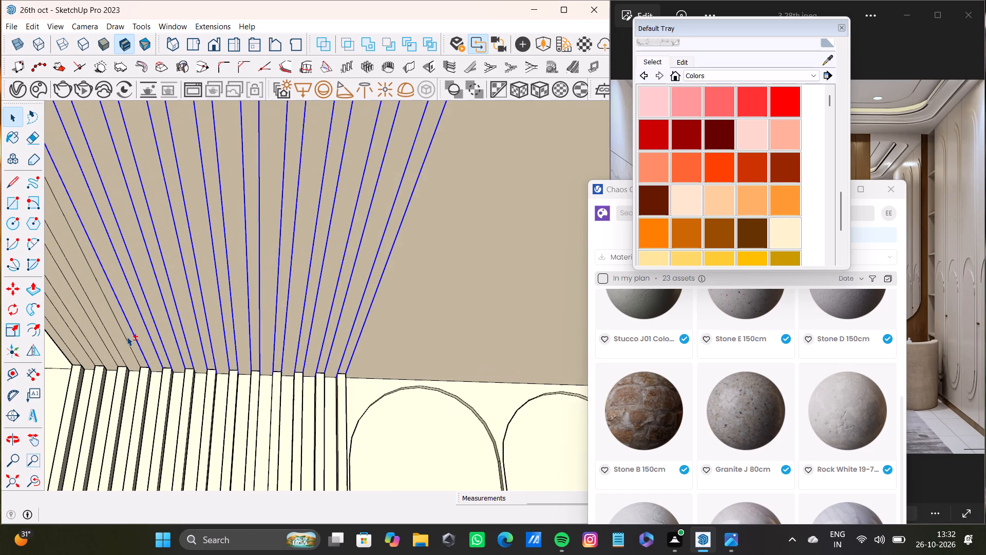
shift+click(127, 337)
shift+click(120, 358)
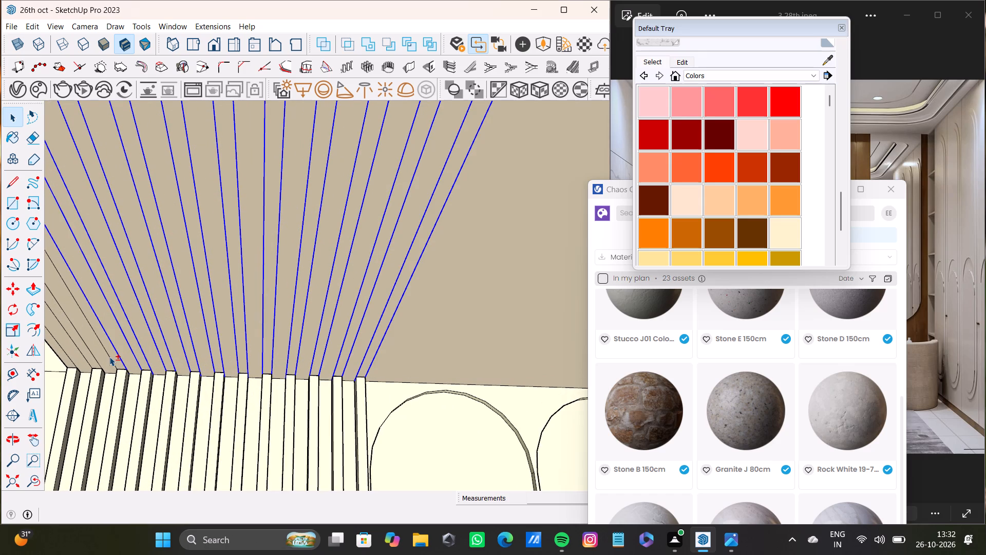
shift+click(111, 357)
shift+click(96, 358)
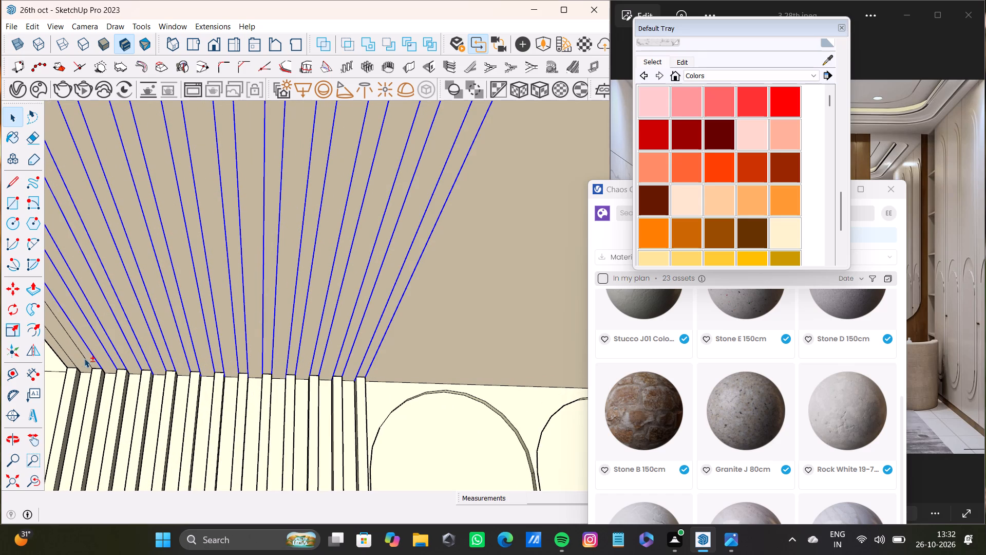
shift+click(84, 358)
shift+scroll(106, 349, down, 3)
shift+middle_drag(108, 347, 227, 352)
shift+scroll(179, 352, up, 4)
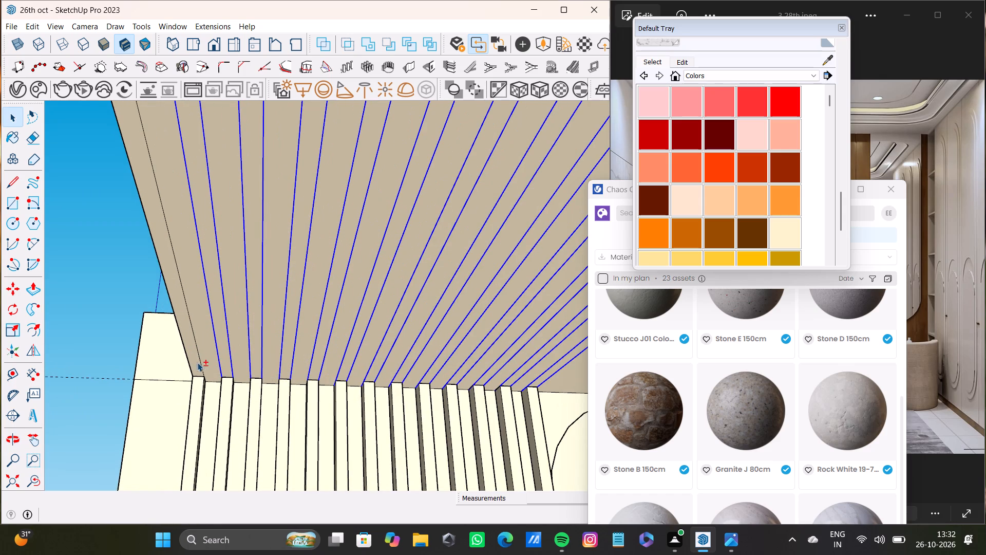
shift+click(201, 363)
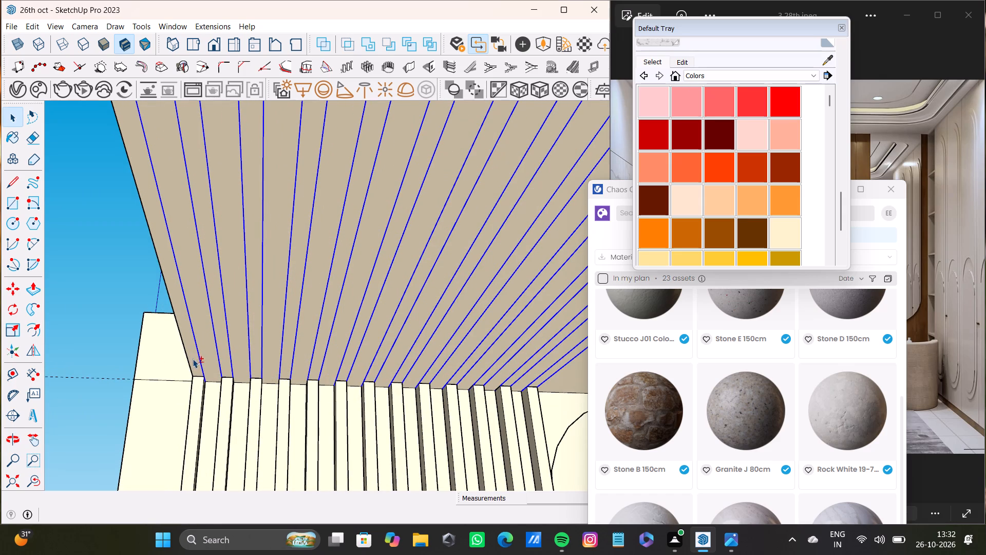
key(shift+Delete)
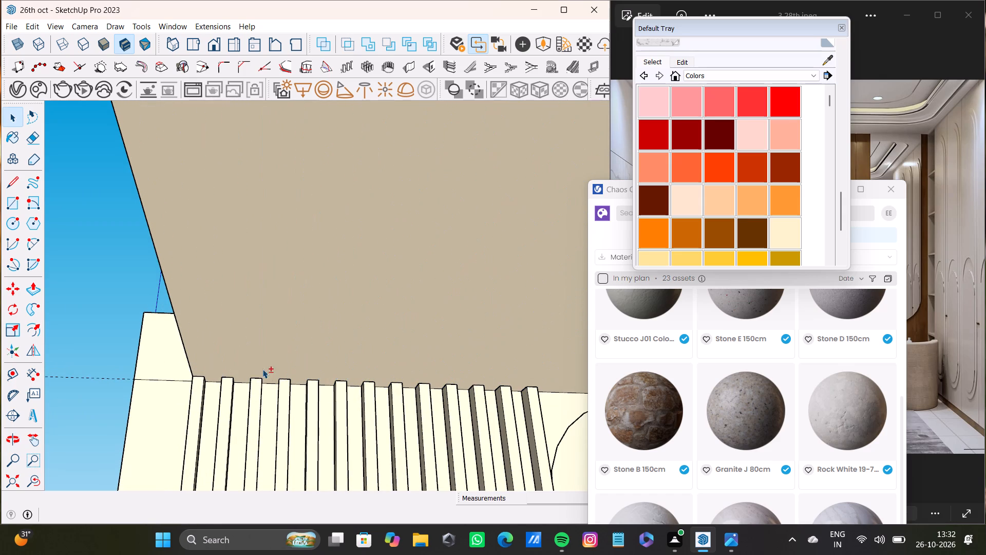
Delete the ceiling underside's stray lines extending from the second slat group, the wood panel joint and the mirror's edge nearest the slats.
shift+scroll(294, 338, down, 6)
shift+click(35, 479)
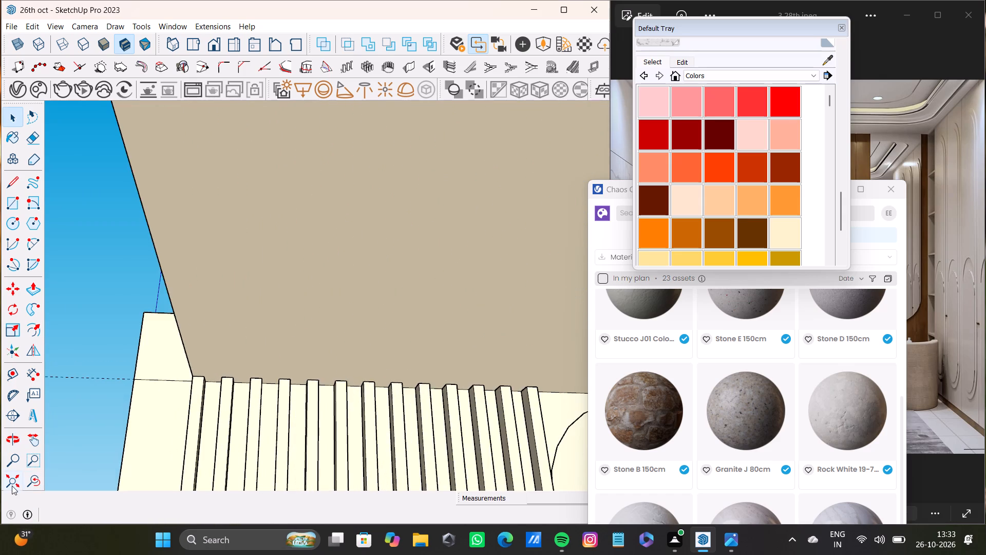
shift+click(12, 486)
shift+middle_drag(386, 255, 403, 260)
scroll(403, 255, down, 1)
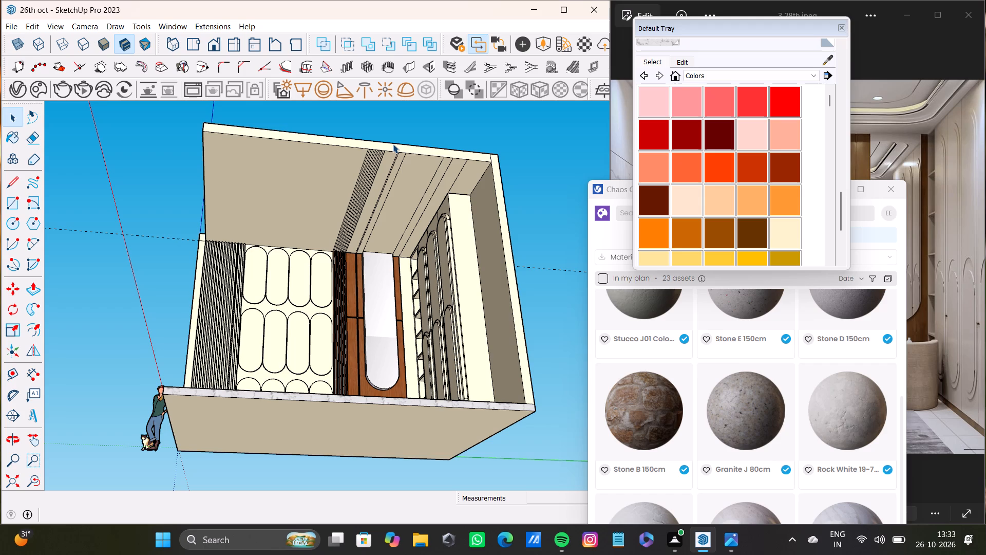
scroll(394, 142, up, 18)
middle_drag(347, 173, 337, 169)
scroll(340, 154, up, 4)
shift+scroll(340, 153, down, 7)
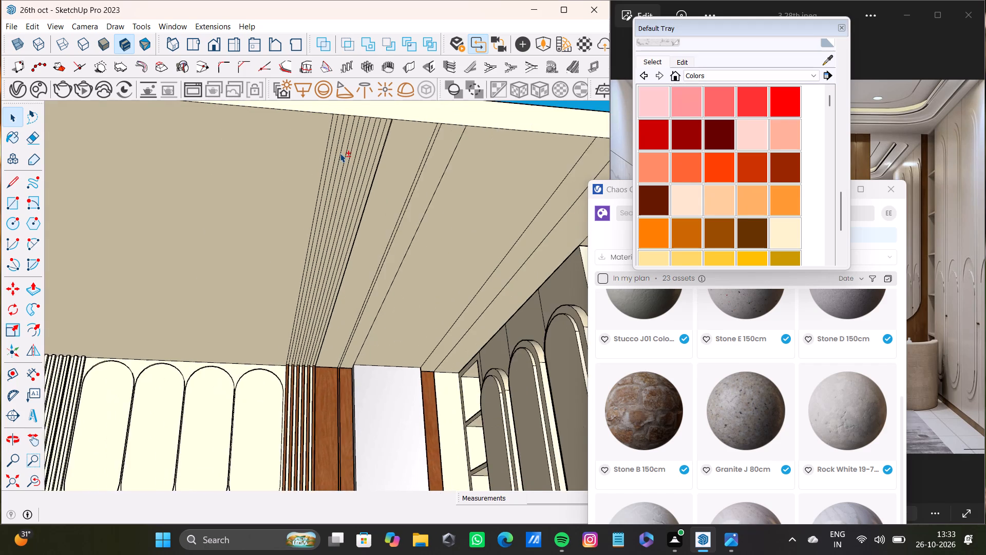
shift+scroll(340, 153, down, 1)
shift+middle_drag(340, 153, 324, 184)
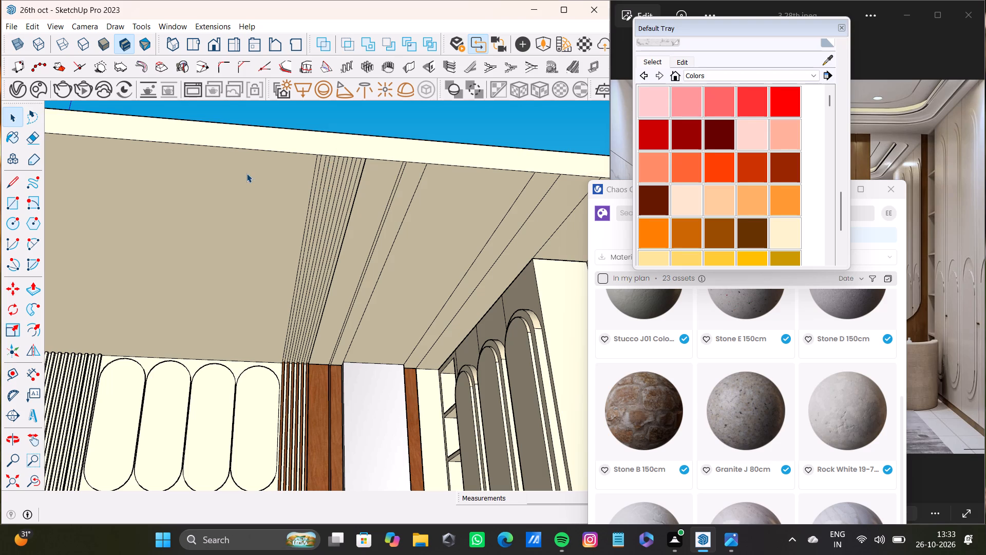
scroll(310, 170, up, 11)
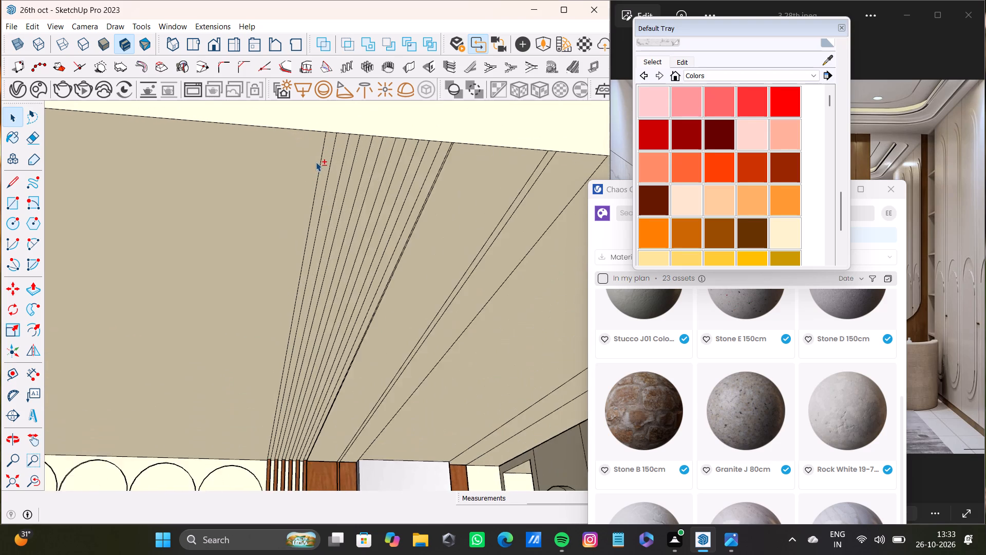
shift+click(320, 171)
shift+click(330, 177)
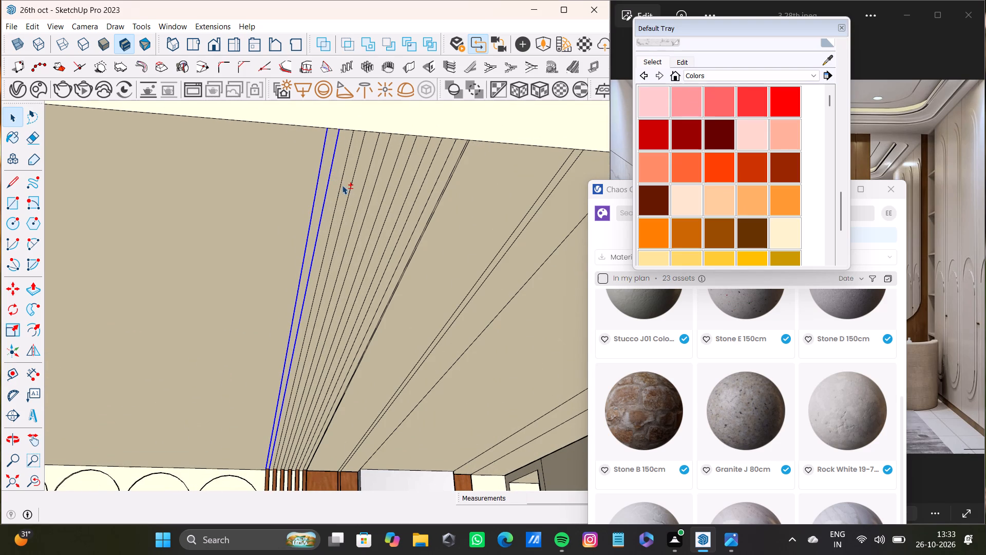
shift+click(342, 185)
shift+click(348, 194)
shift+click(359, 206)
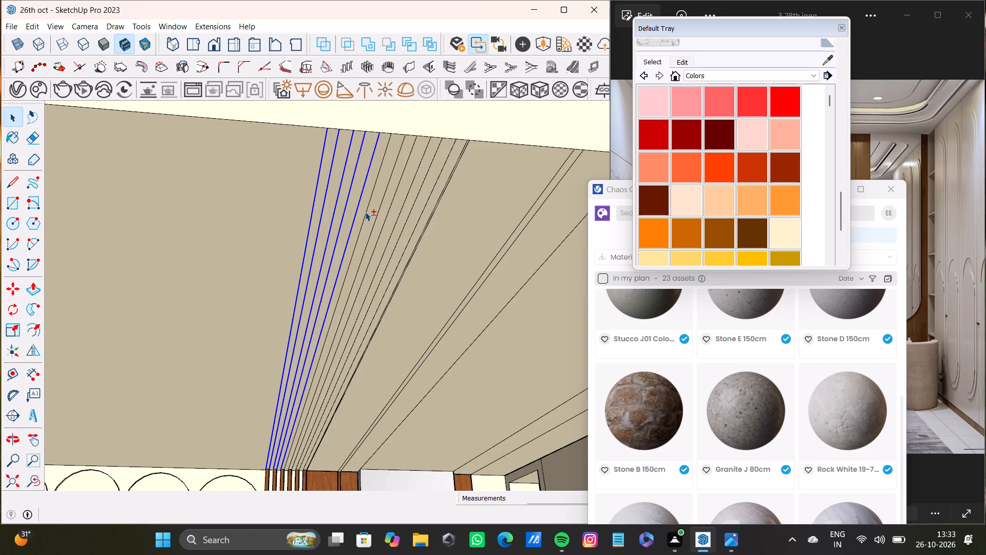
shift+click(365, 212)
shift+click(376, 218)
shift+click(386, 218)
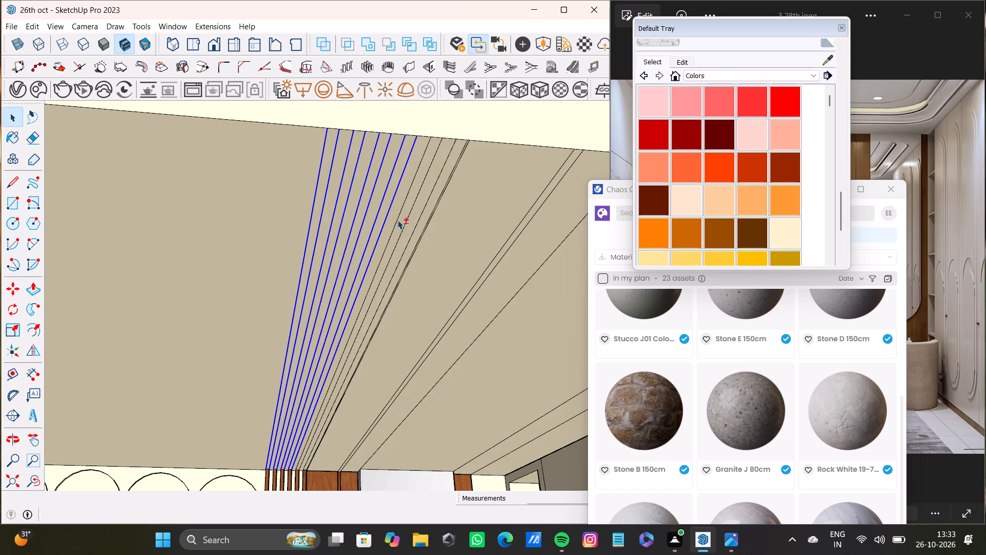
shift+click(397, 220)
shift+click(405, 223)
shift+click(416, 227)
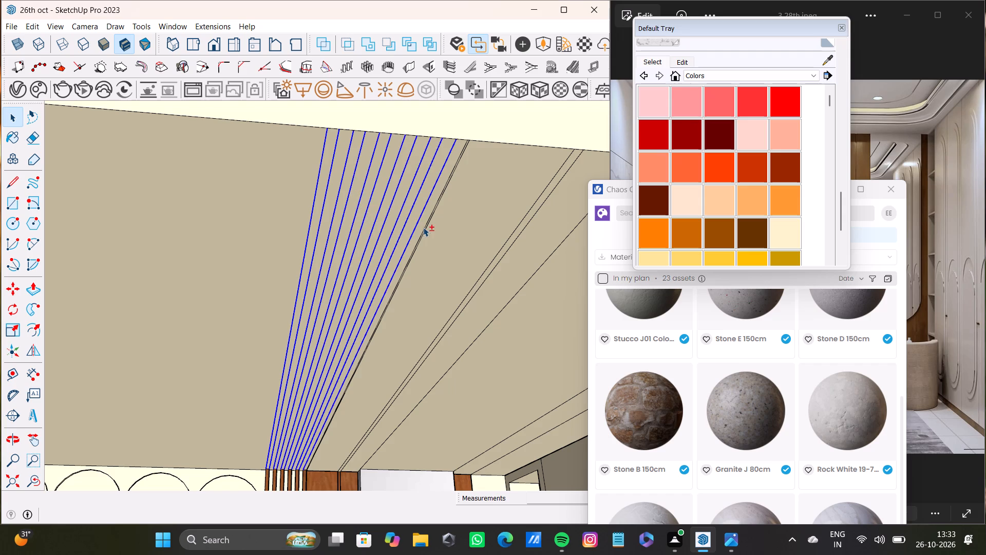
shift+click(424, 228)
shift+scroll(425, 228, up, 12)
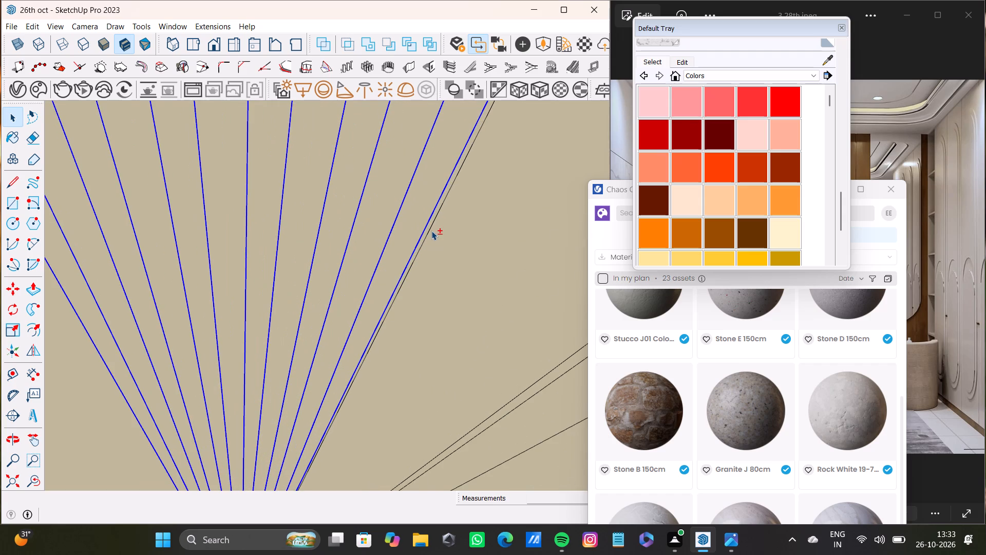
shift+click(430, 231)
shift+scroll(427, 233, down, 15)
shift+middle_drag(430, 237, 334, 249)
shift+scroll(404, 226, up, 3)
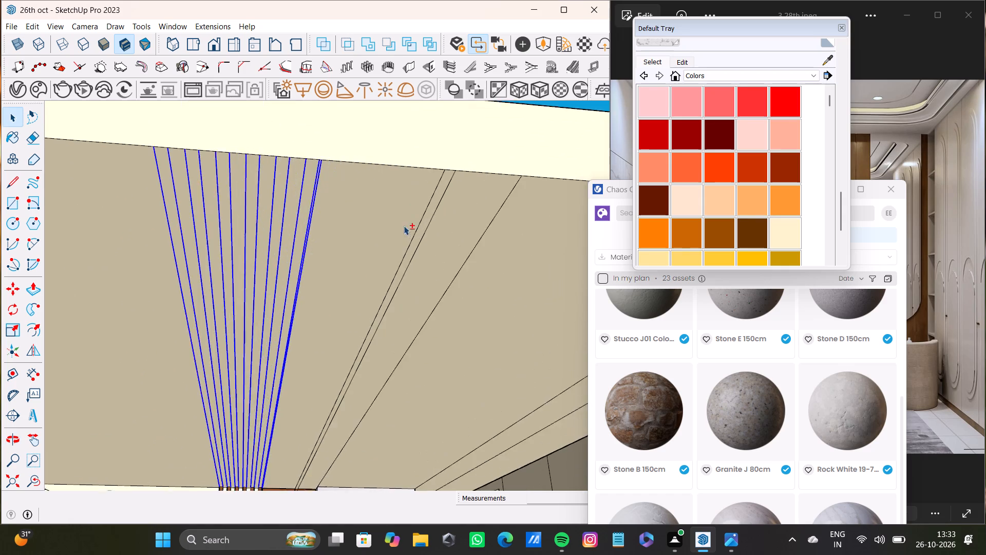
shift+scroll(404, 226, up, 4)
shift+click(416, 238)
shift+click(428, 244)
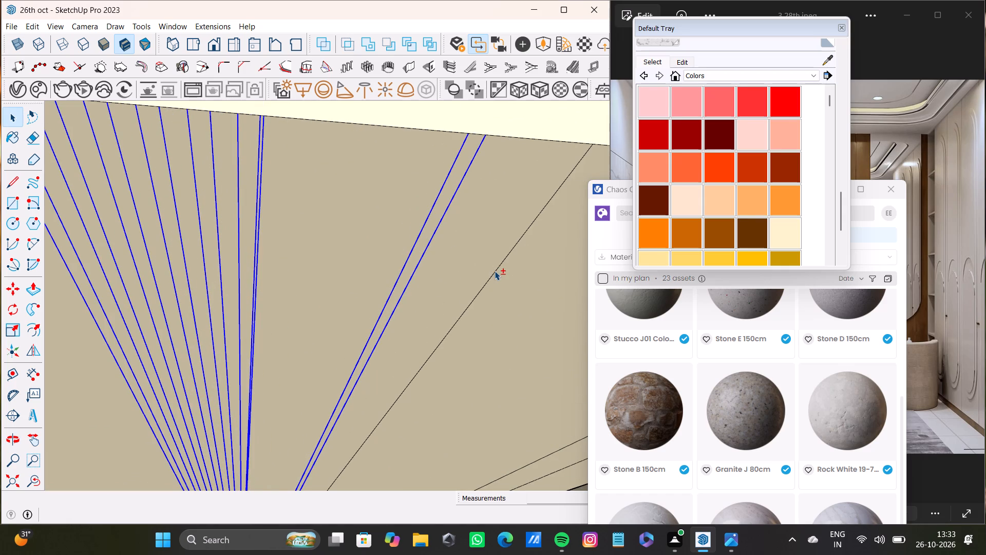
shift+click(498, 273)
shift+scroll(492, 273, down, 7)
shift+scroll(498, 266, up, 3)
shift+click(509, 276)
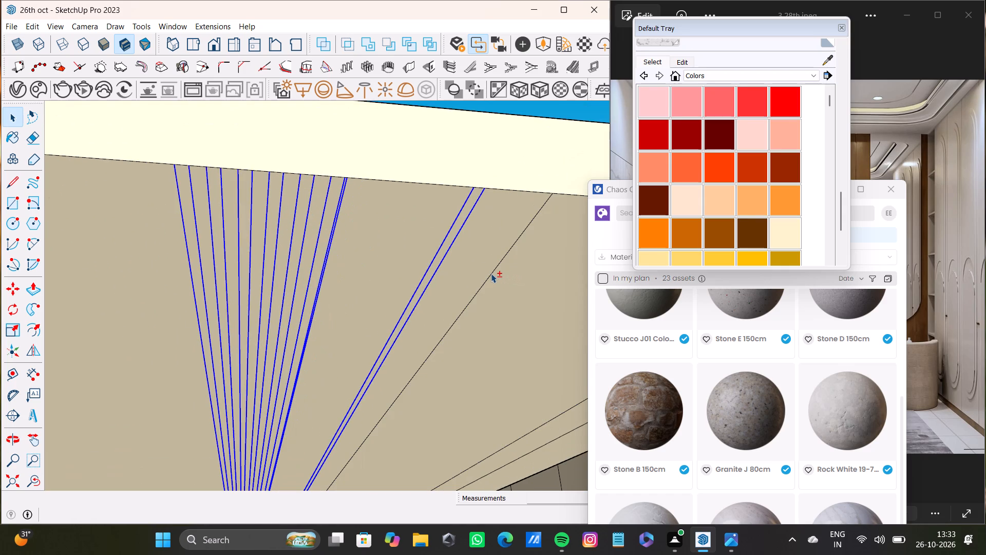
shift+click(491, 273)
key(shift+Delete)
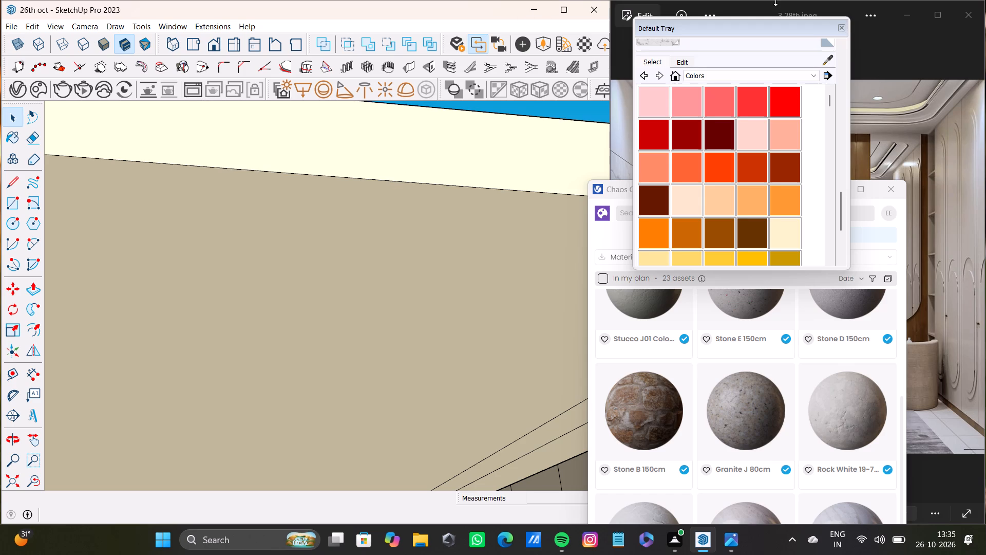
Close the materials tray and the Chaos Cosmos Browser to uncover the reference photo.
click(839, 27)
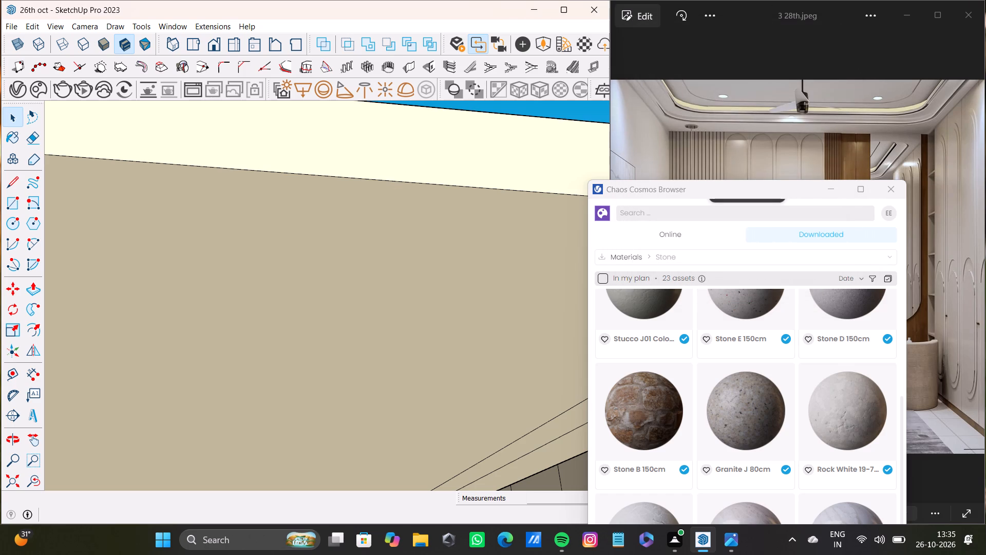
click(898, 198)
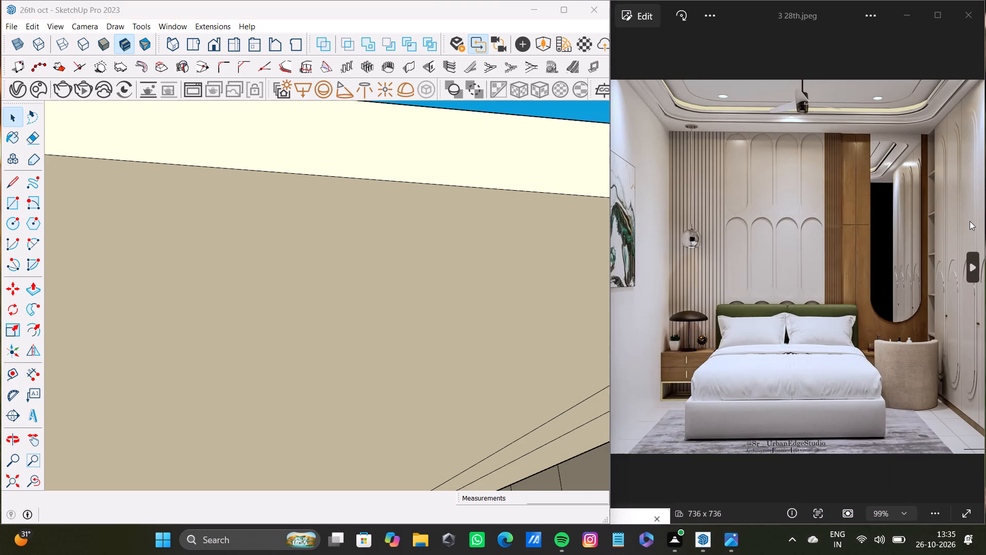
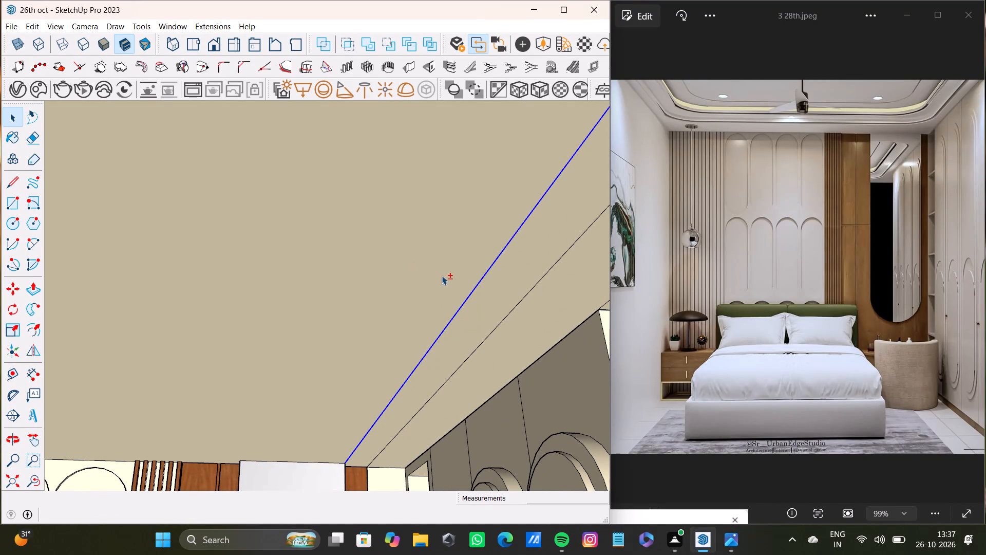
Delete the ceiling underside's remaining stray lines extending from both edges of the wood strip beside the mirror and from the wardrobe's front corner.
click(488, 334)
scroll(490, 326, down, 4)
middle_drag(490, 312, 355, 324)
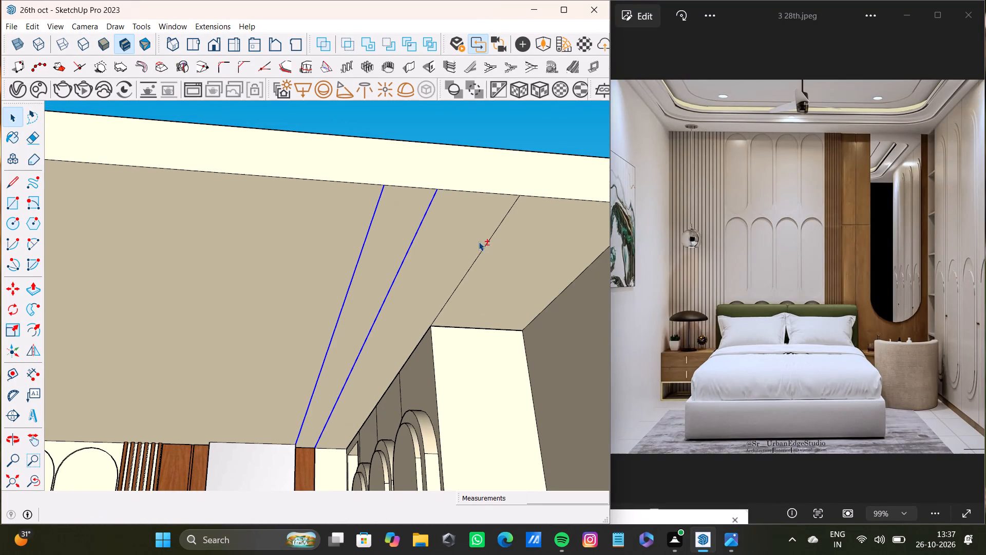
click(473, 264)
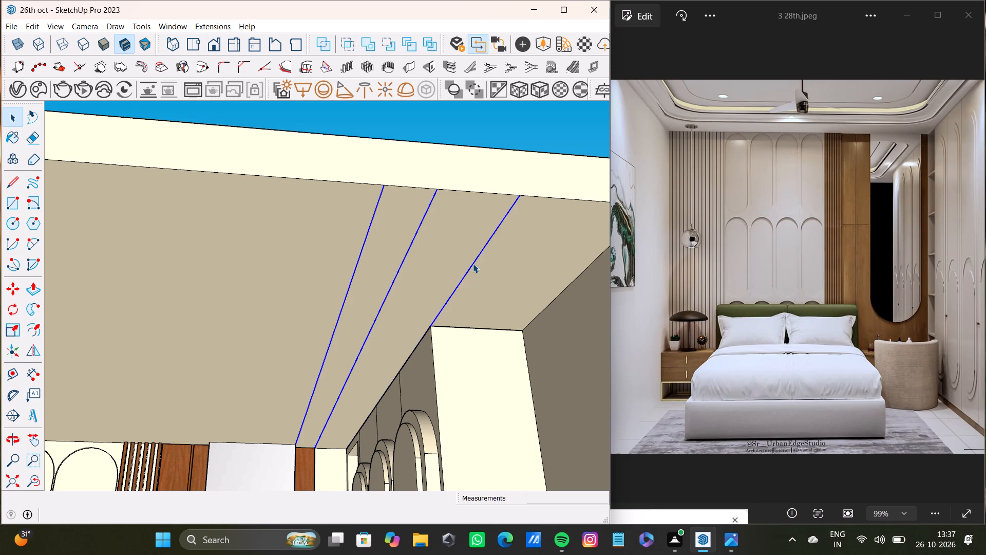
key(Delete)
key(Delete)
Examine the ceiling slab's underside and the whole room interior for leftover lines and overall appearance.
scroll(302, 364, down, 9)
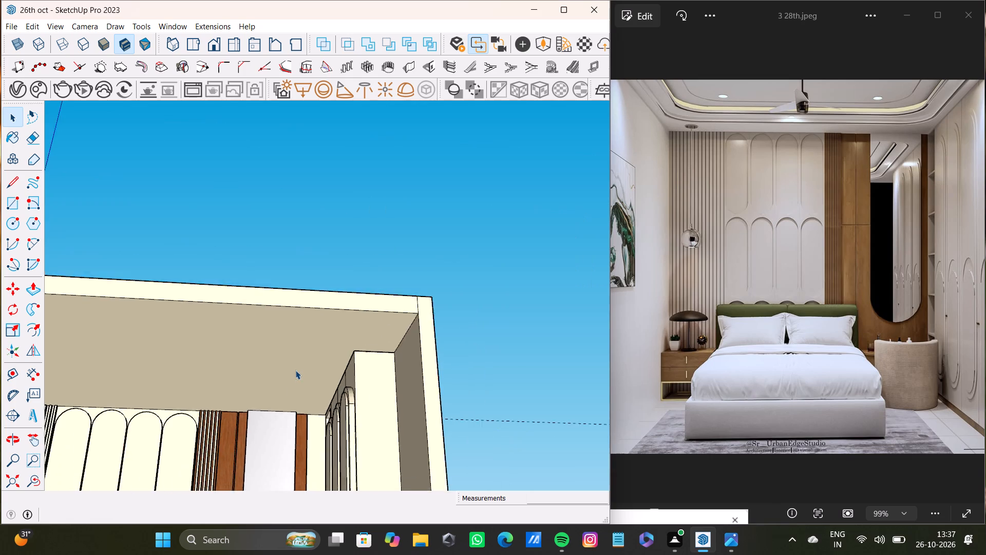
scroll(295, 370, down, 12)
shift+middle_drag(295, 369, 368, 420)
scroll(235, 342, up, 10)
shift+middle_drag(243, 350, 248, 295)
scroll(247, 297, down, 5)
shift+middle_drag(247, 297, 326, 268)
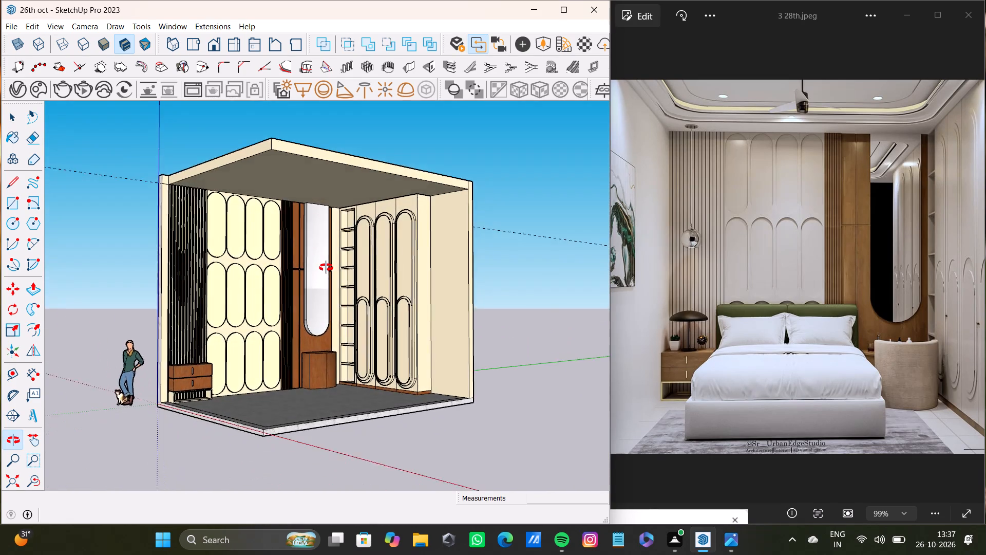
shift+middle_drag(326, 268, 317, 259)
scroll(301, 250, up, 4)
middle_drag(327, 288, 316, 282)
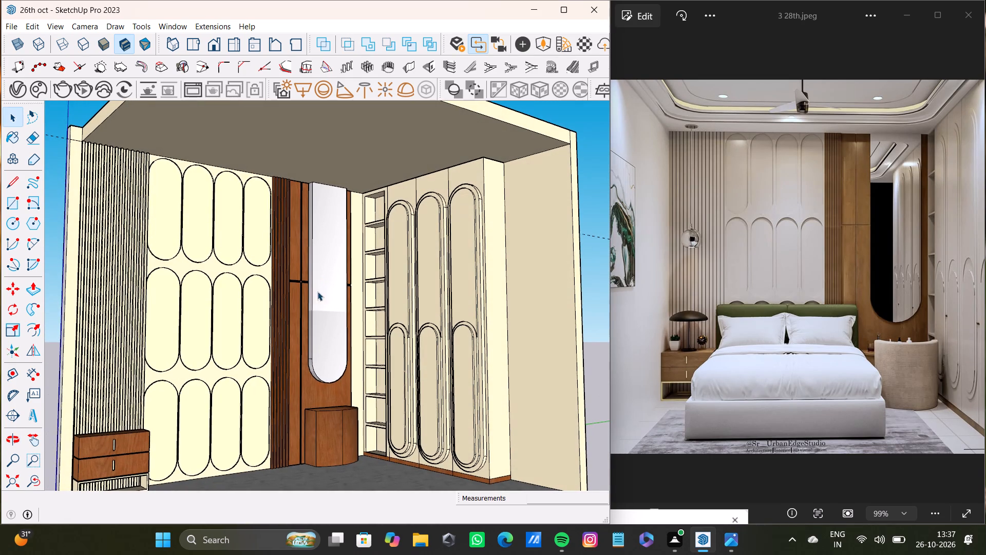
middle_drag(372, 327, 344, 325)
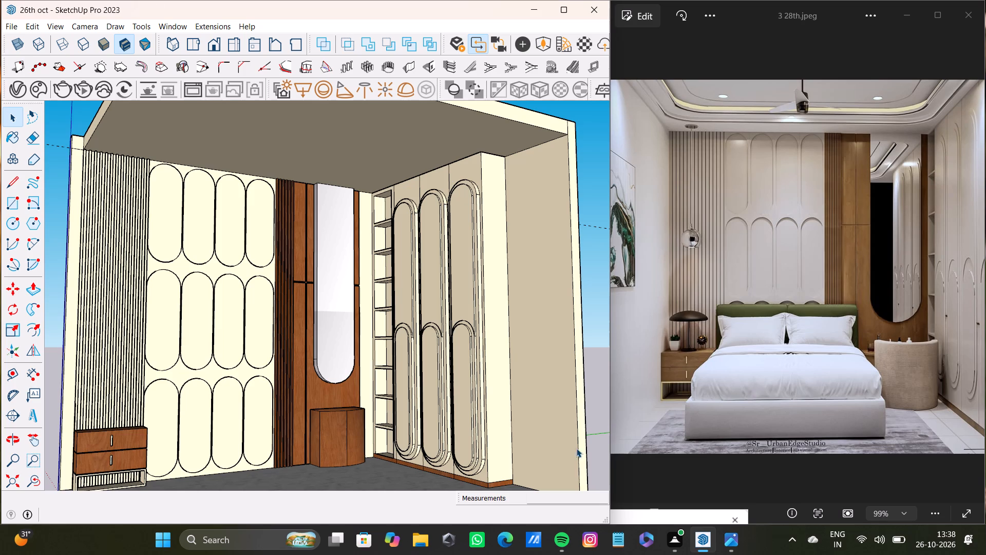
Render an angled view of the room with V-Ray, review the image, and close the V-Ray Frame Buffer.
scroll(208, 424, down, 4)
scroll(217, 384, down, 2)
middle_drag(227, 380, 199, 396)
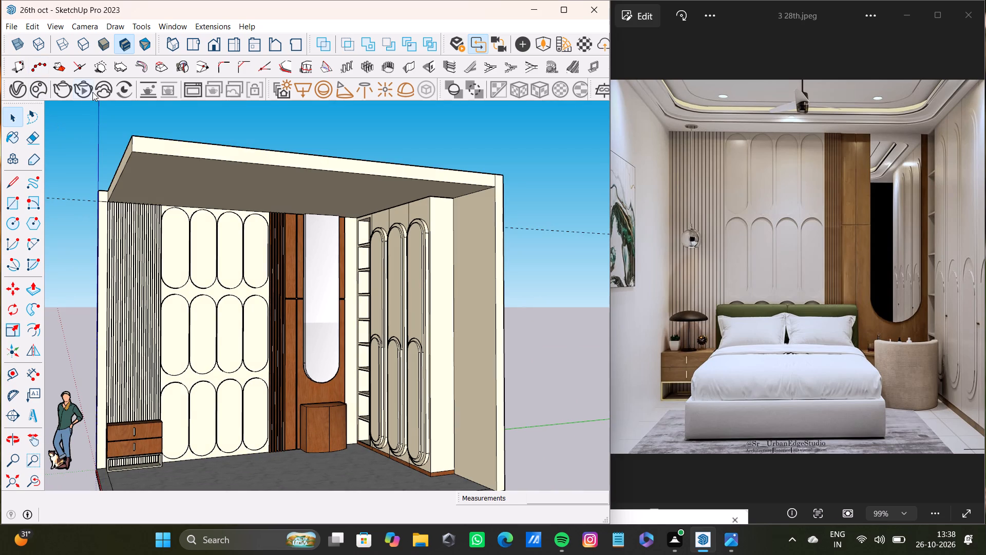
click(89, 92)
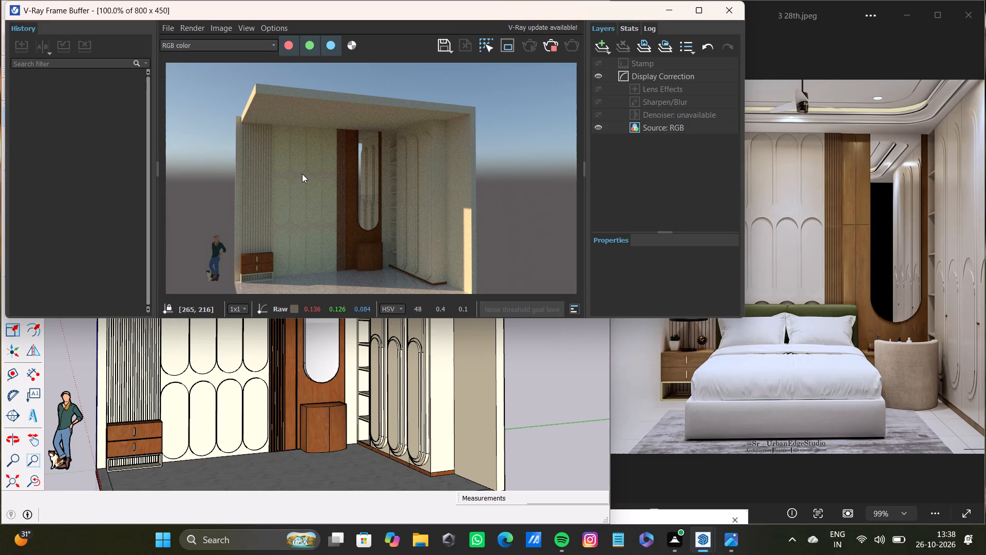
scroll(297, 180, up, 2)
scroll(297, 180, down, 3)
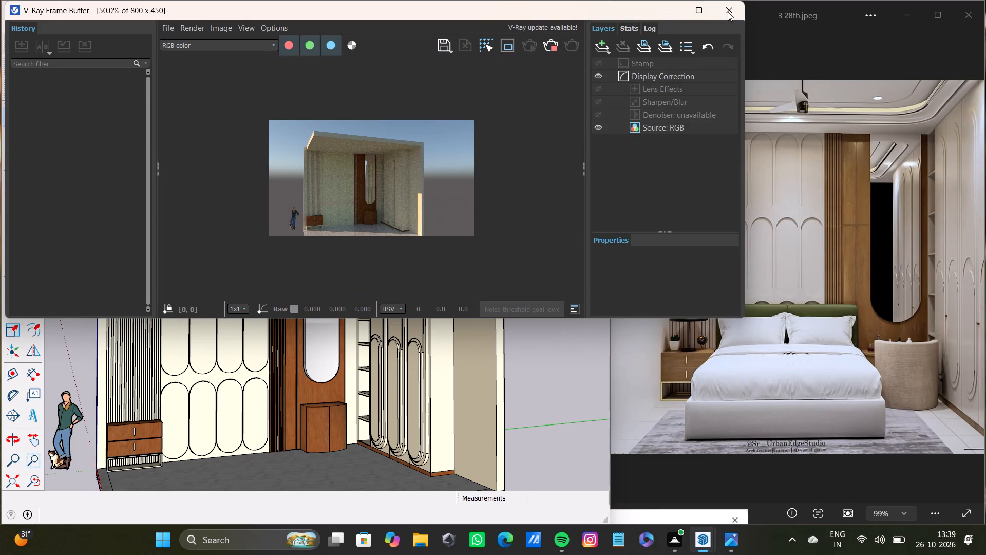
click(728, 12)
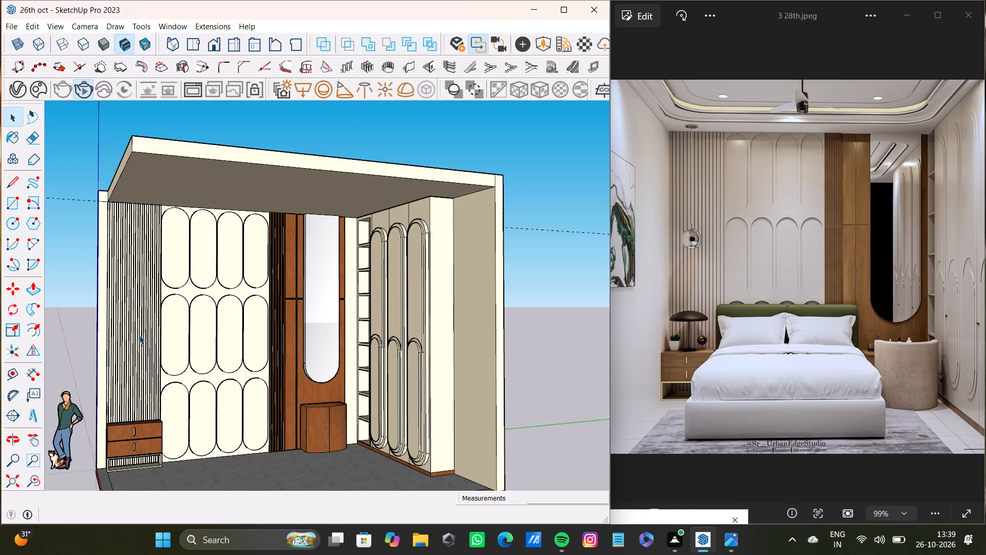
Push/Pull the ceiling slab's side face above the drawers outward about 7 3/16" to the wall's outer edge.
scroll(91, 199, up, 8)
middle_drag(114, 198, 203, 281)
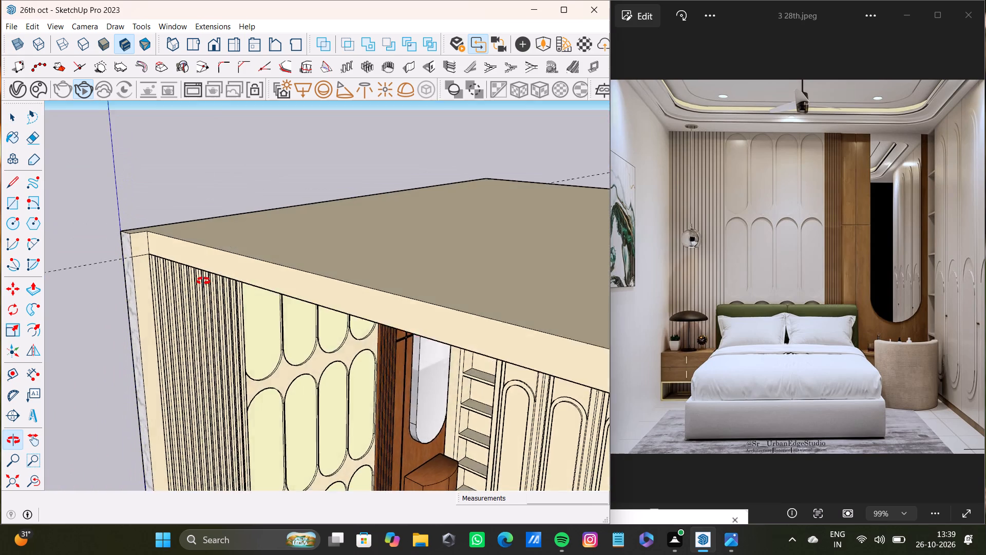
middle_drag(203, 281, 201, 287)
click(155, 255)
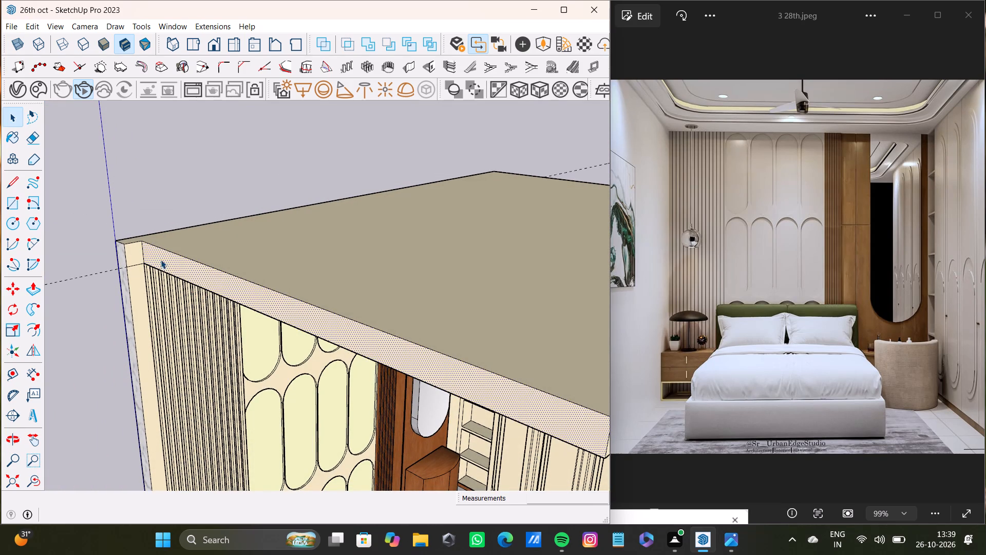
key(p)
drag(161, 260, 124, 245)
Push/Pull the narrow wall strip beside the slats and drawers 7' 9 3/4" toward the room's open front as a side wall.
scroll(124, 244, down, 17)
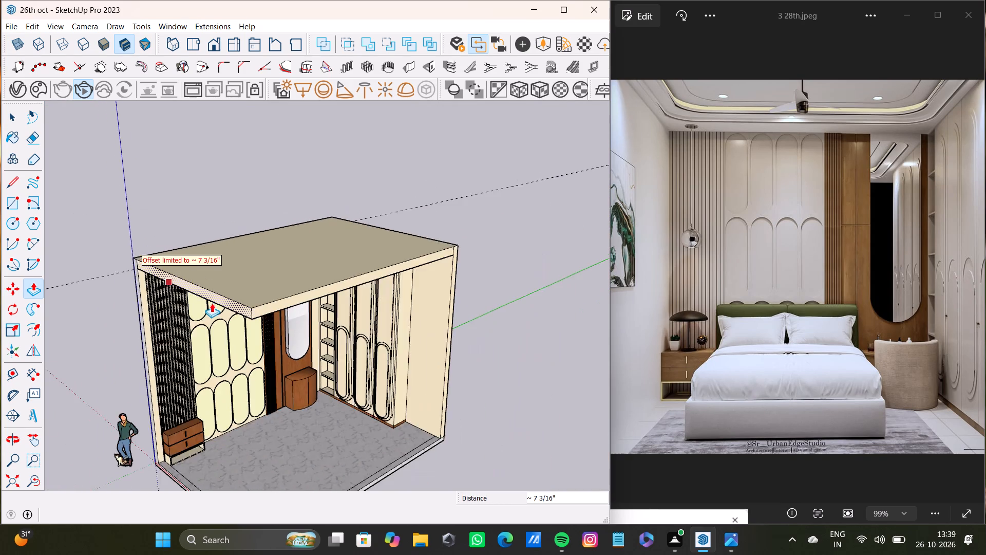
scroll(212, 303, down, 3)
middle_drag(231, 324, 215, 206)
scroll(239, 282, up, 7)
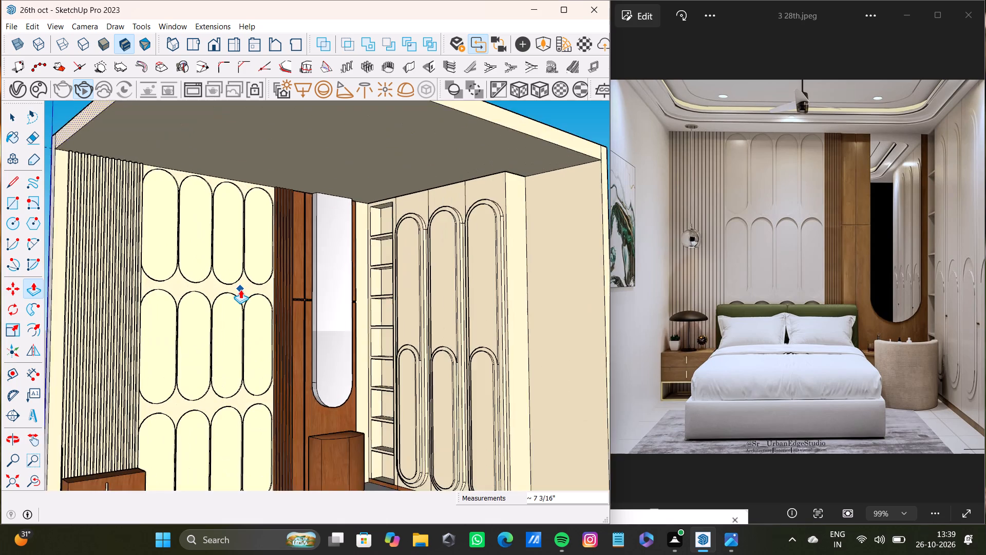
shift+middle_drag(240, 289, 243, 242)
scroll(243, 242, down, 3)
middle_drag(243, 242, 241, 231)
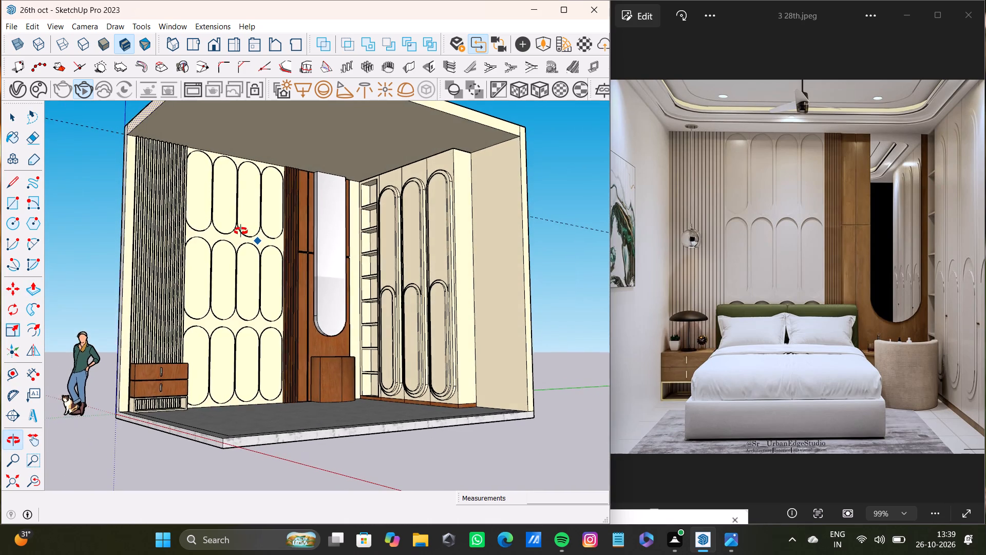
middle_drag(241, 231, 237, 232)
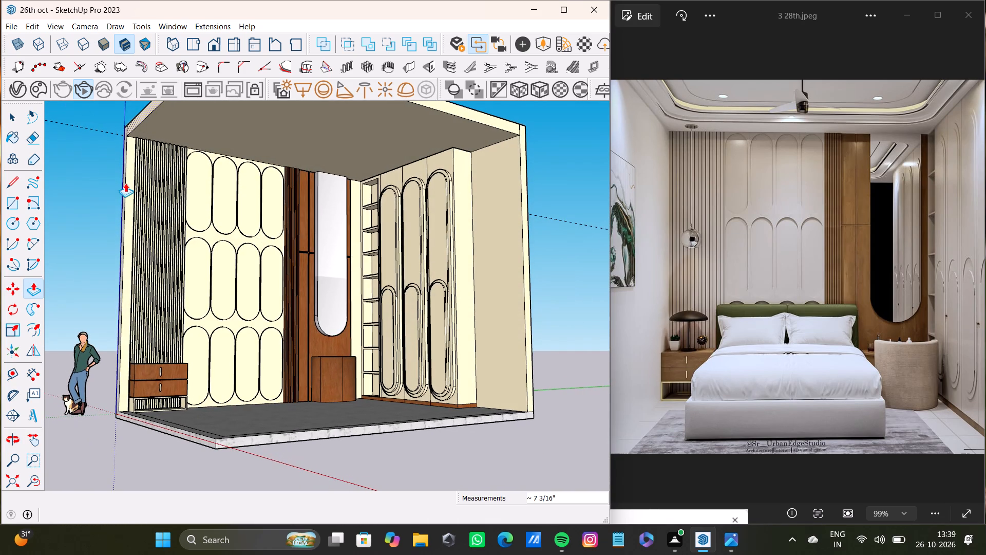
middle_drag(216, 189, 80, 236)
scroll(153, 219, up, 4)
key(space)
click(141, 244)
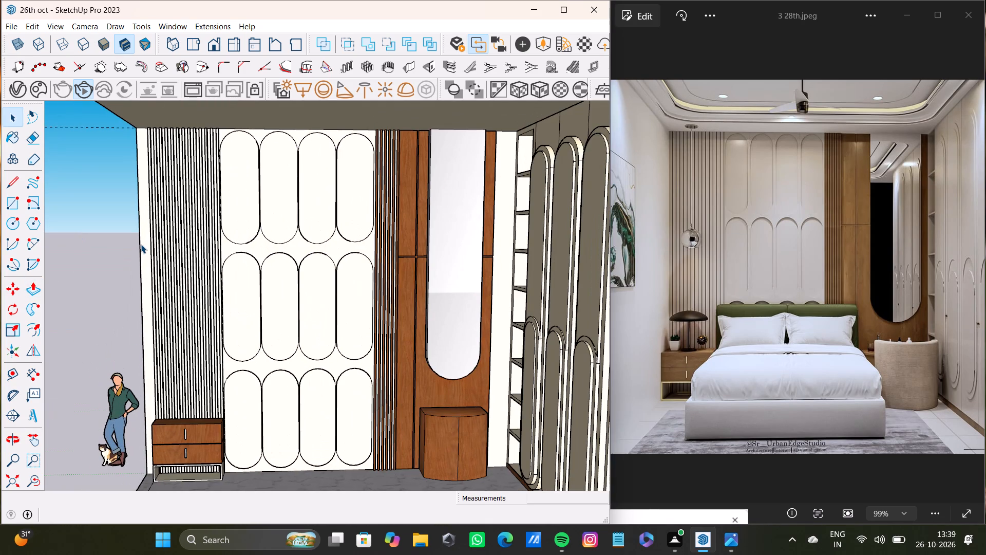
click(145, 247)
key(p)
drag(144, 248, 113, 297)
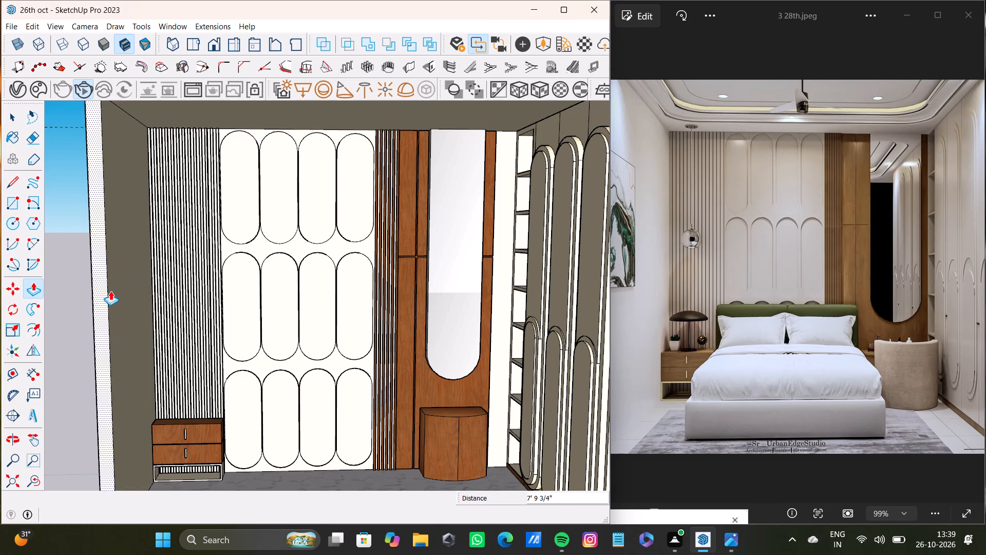
Extend the new side wall's end face further forward to the floor slab's front corner.
scroll(109, 290, down, 7)
shift+middle_drag(108, 287, 109, 213)
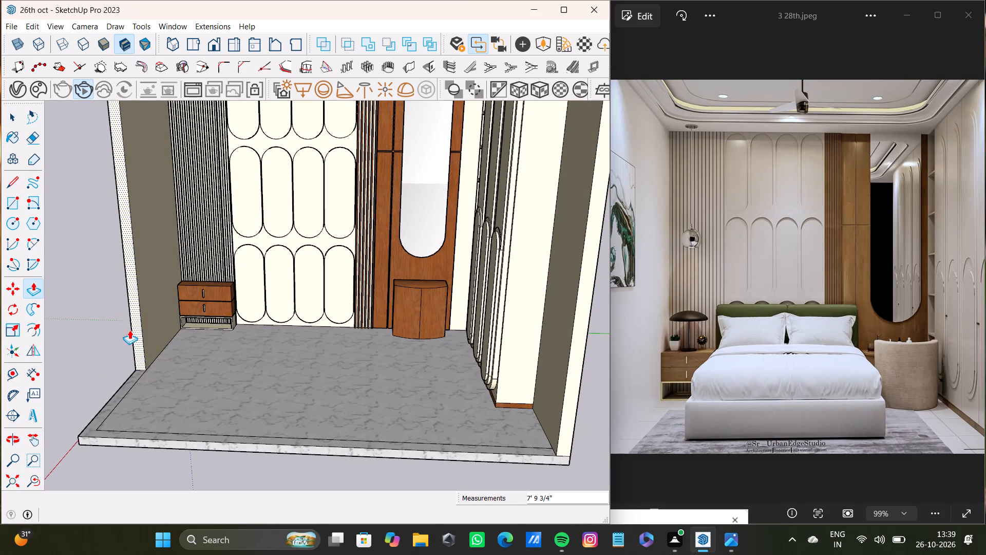
drag(136, 336, 89, 428)
scroll(89, 429, down, 9)
shift+middle_drag(91, 428, 266, 424)
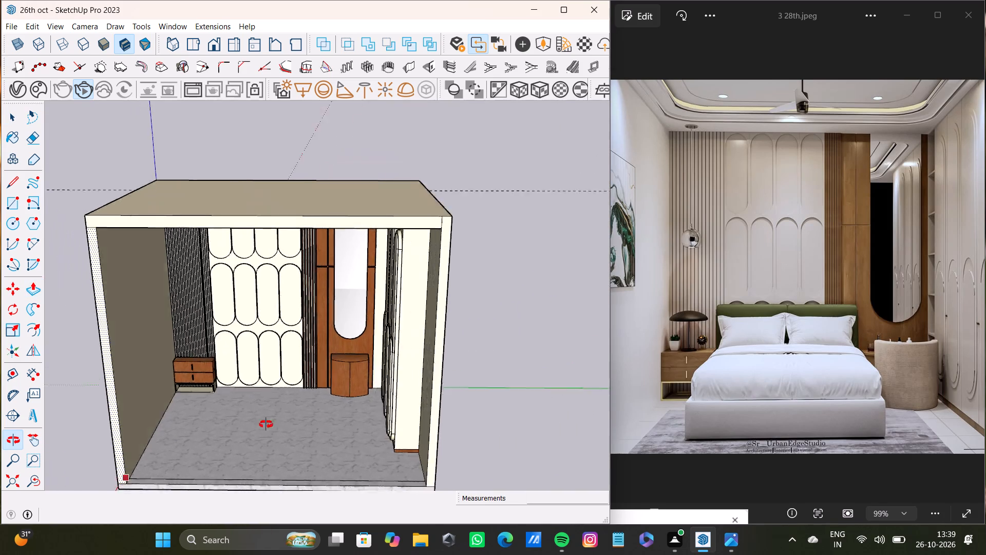
shift+middle_drag(266, 424, 356, 392)
key(space)
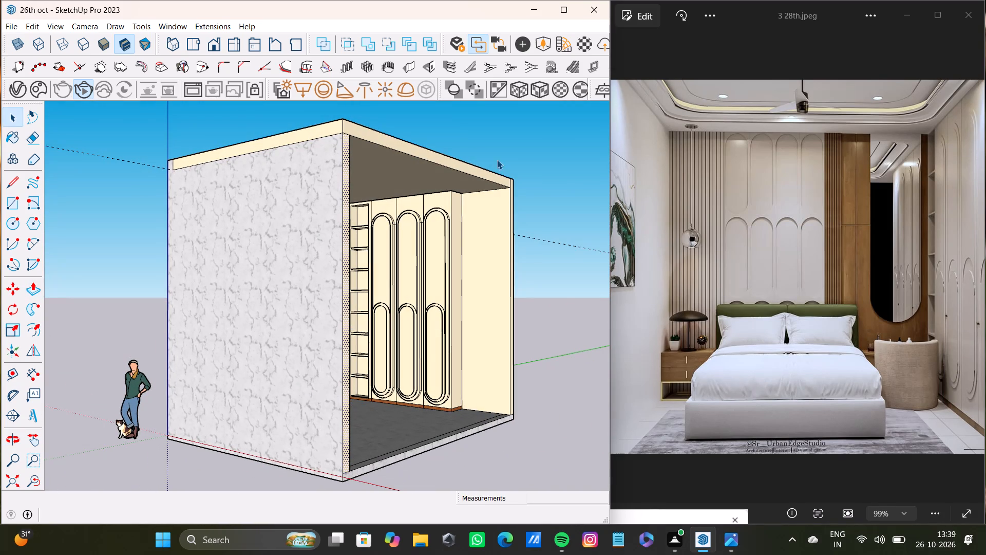
Paint the new side wall's marble outer face with the cream finish sampled from the ceiling slab's edge.
click(8, 140)
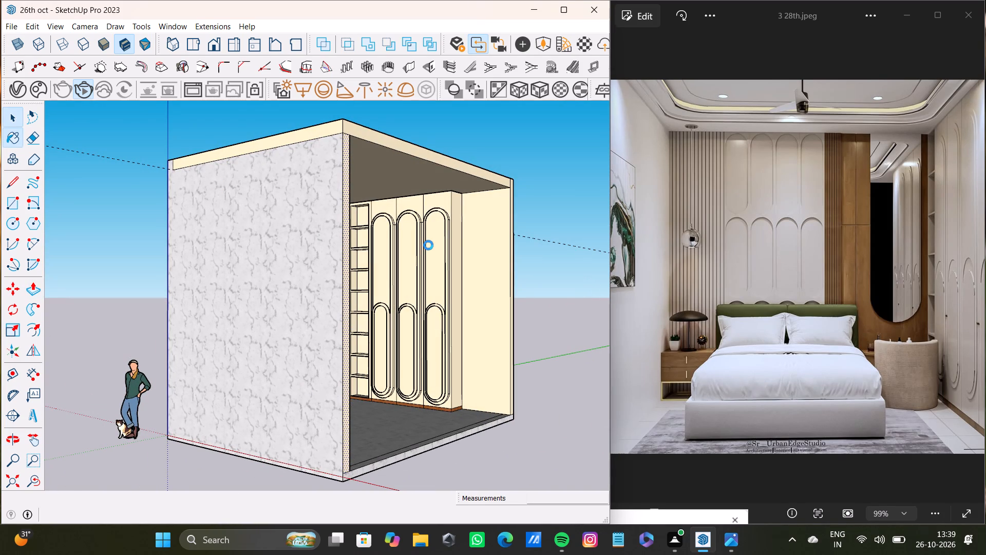
click(823, 63)
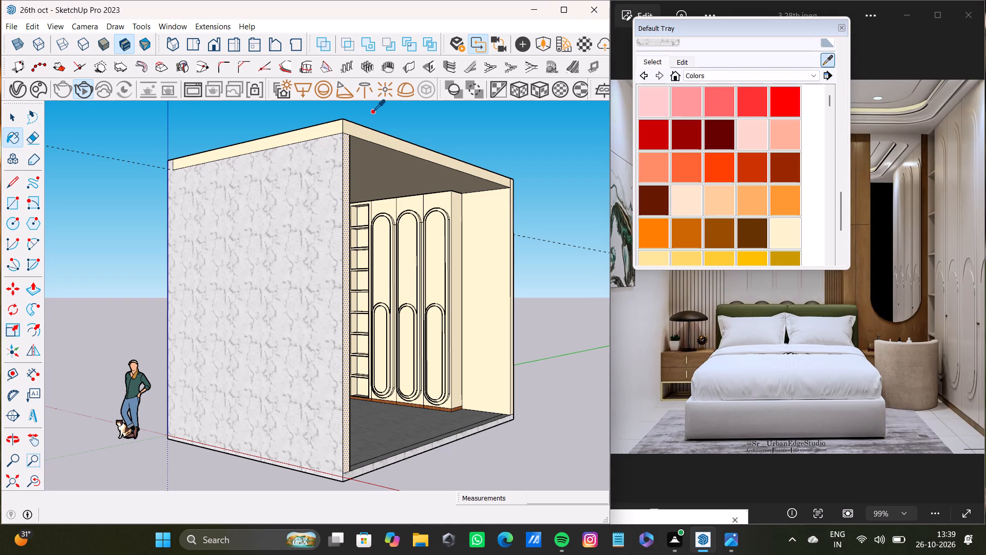
click(368, 132)
click(320, 181)
middle_drag(354, 228, 101, 294)
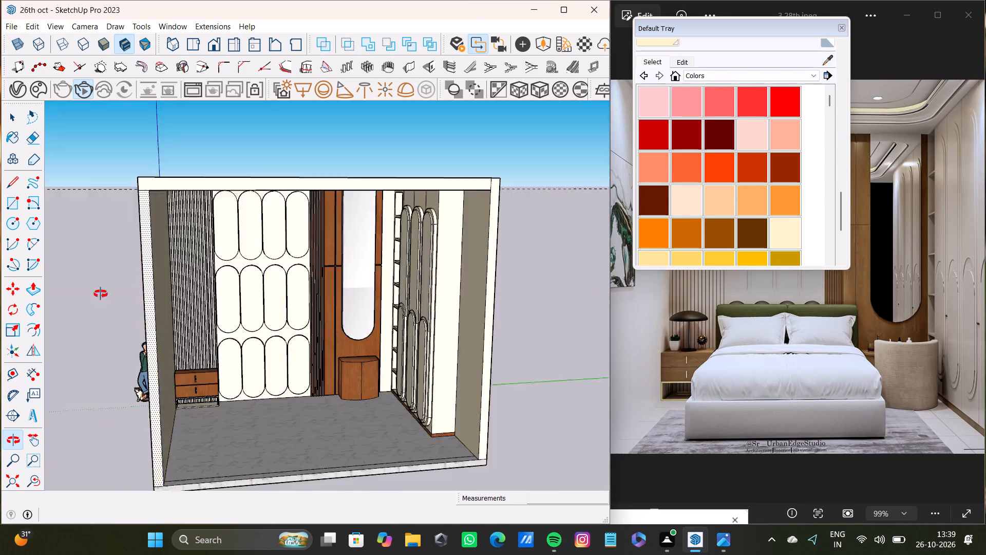
middle_drag(101, 294, 78, 303)
scroll(150, 284, down, 9)
middle_drag(148, 283, 336, 250)
key(space)
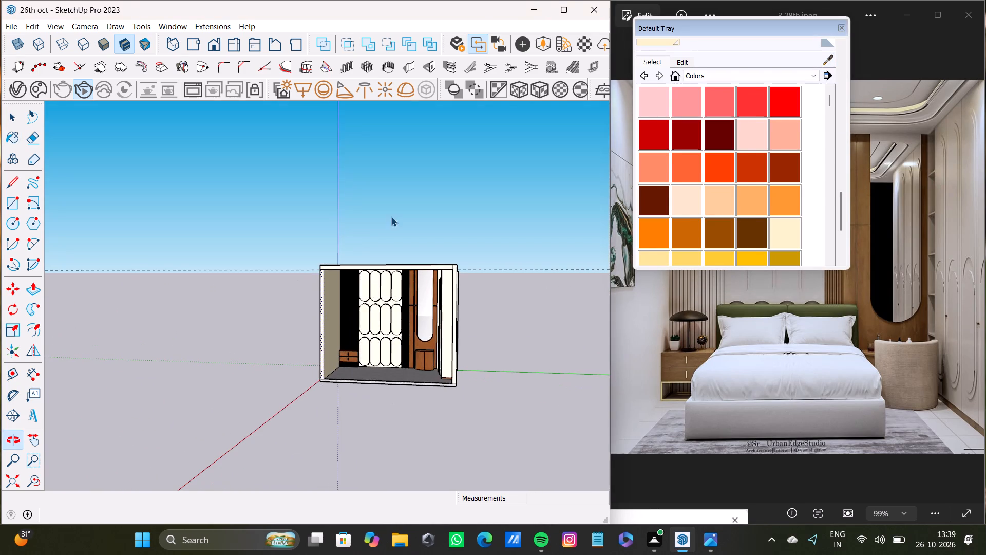
click(391, 217)
Paint the five white gaps between the wooden slats beside the mirror panel with the wood finish sampled from the adjoining slat.
scroll(311, 367, up, 8)
middle_drag(342, 355, 339, 360)
scroll(339, 351, up, 1)
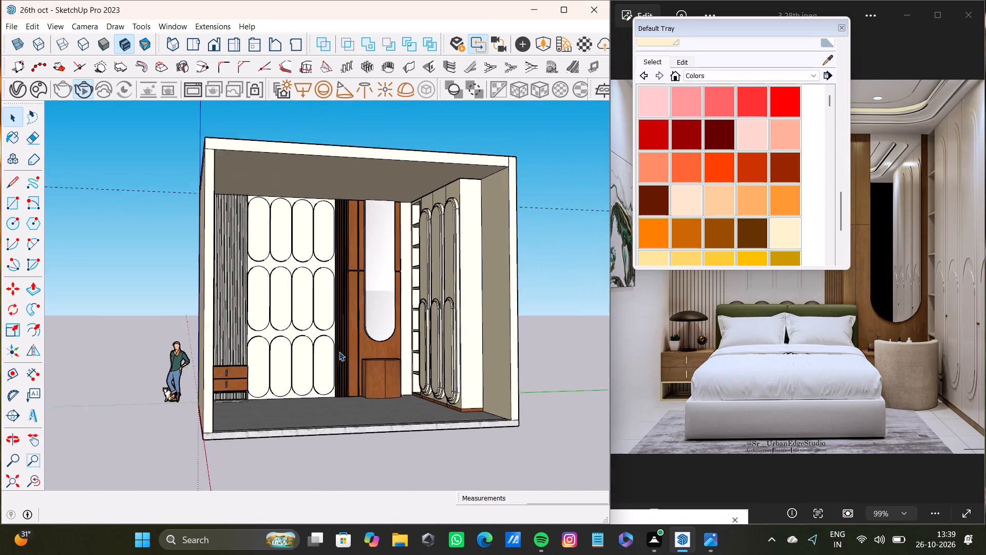
scroll(339, 351, up, 7)
middle_drag(339, 351, 263, 350)
scroll(421, 275, up, 4)
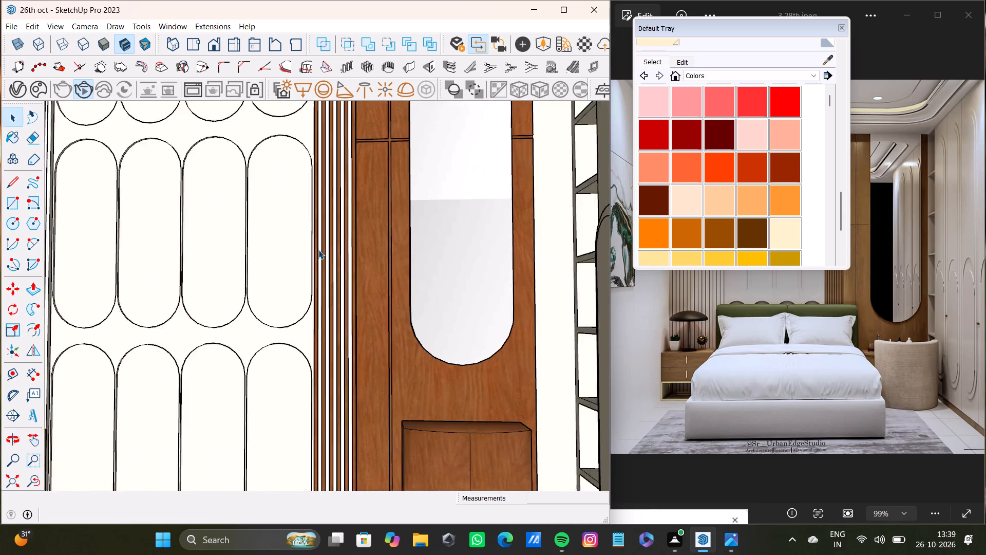
scroll(318, 250, up, 15)
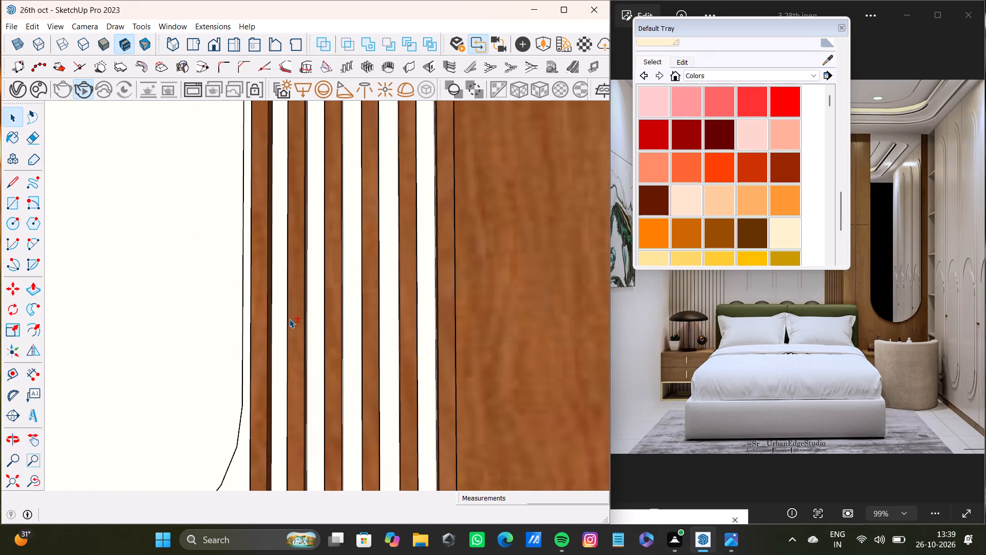
shift+click(280, 318)
shift+click(316, 322)
shift+click(352, 322)
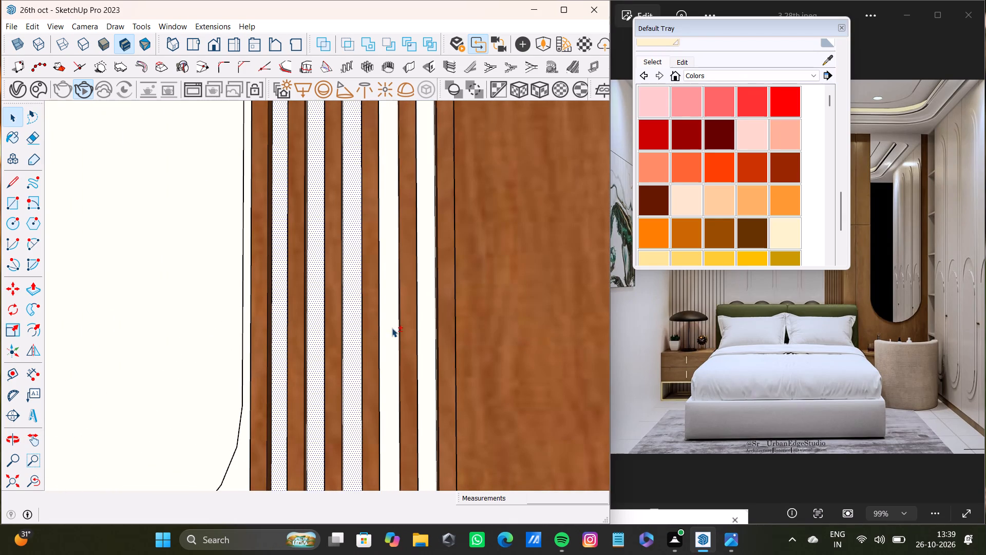
shift+click(392, 328)
shift+click(430, 329)
shift+click(826, 66)
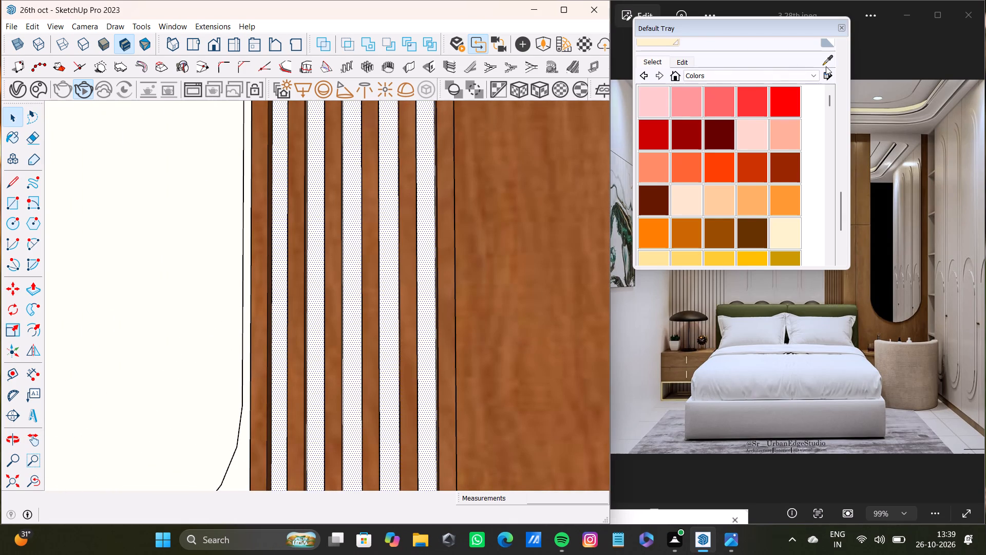
shift+click(448, 257)
shift+click(430, 274)
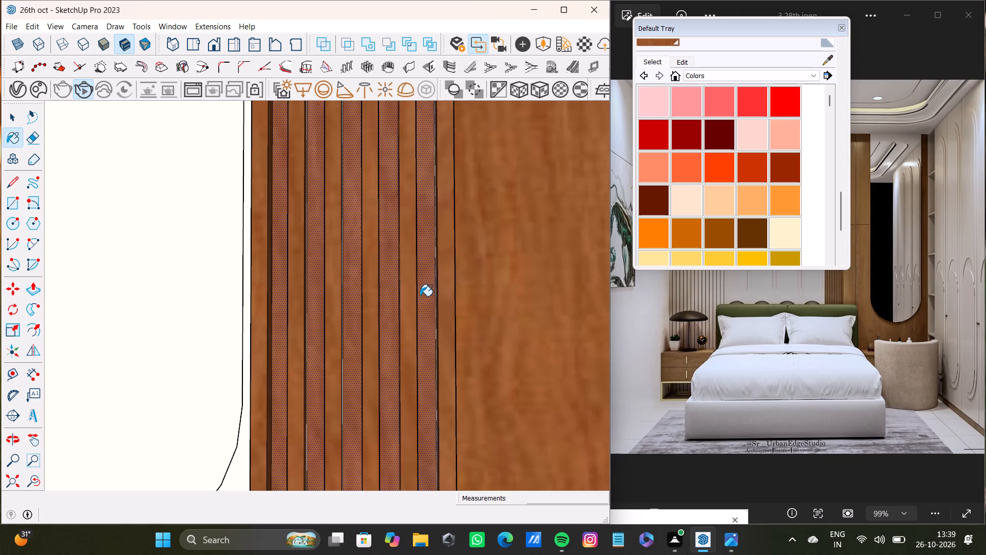
scroll(417, 311, down, 20)
scroll(417, 311, down, 9)
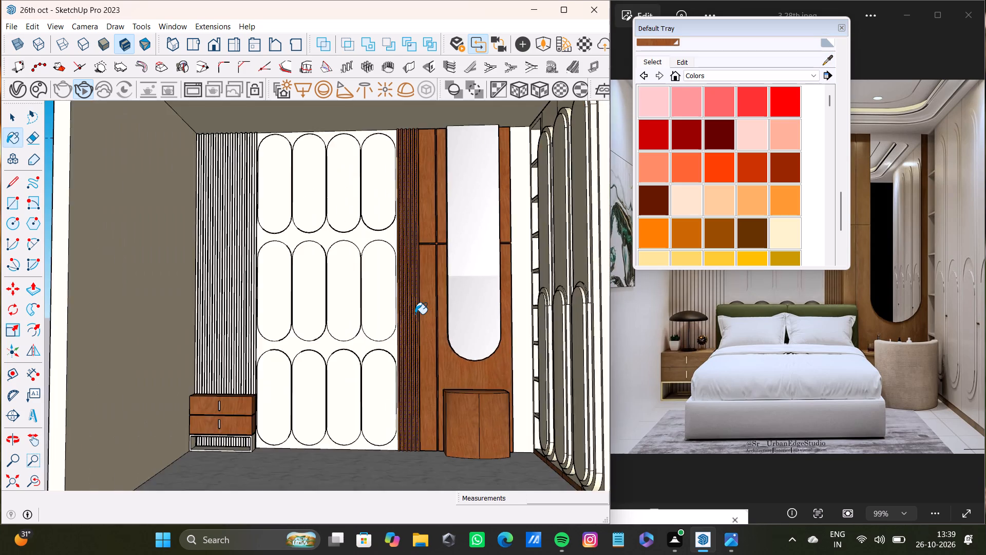
scroll(415, 314, down, 5)
middle_drag(415, 314, 381, 377)
key(space)
click(382, 202)
scroll(355, 296, up, 3)
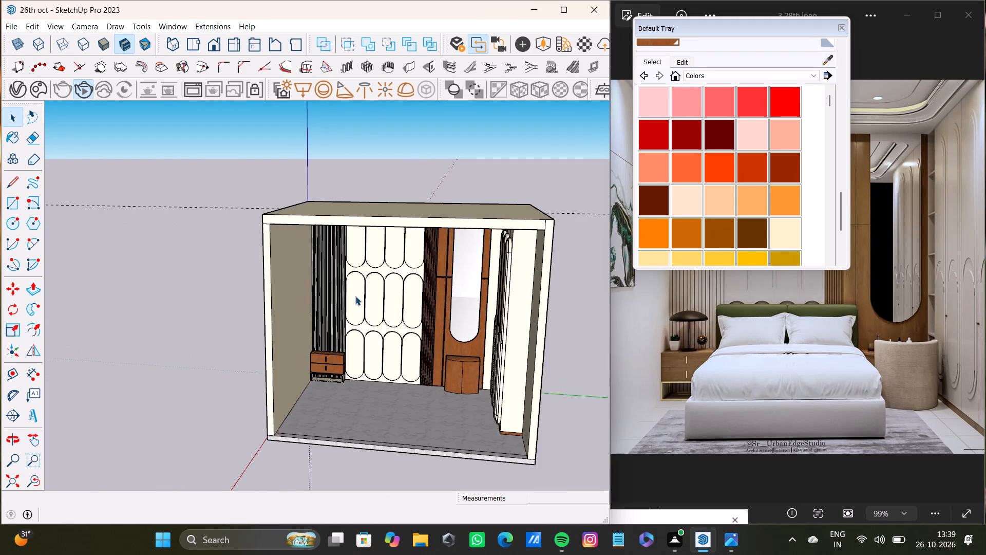
Close the Default Tray so the whole reference photo is uncovered beside the model.
scroll(355, 296, up, 1)
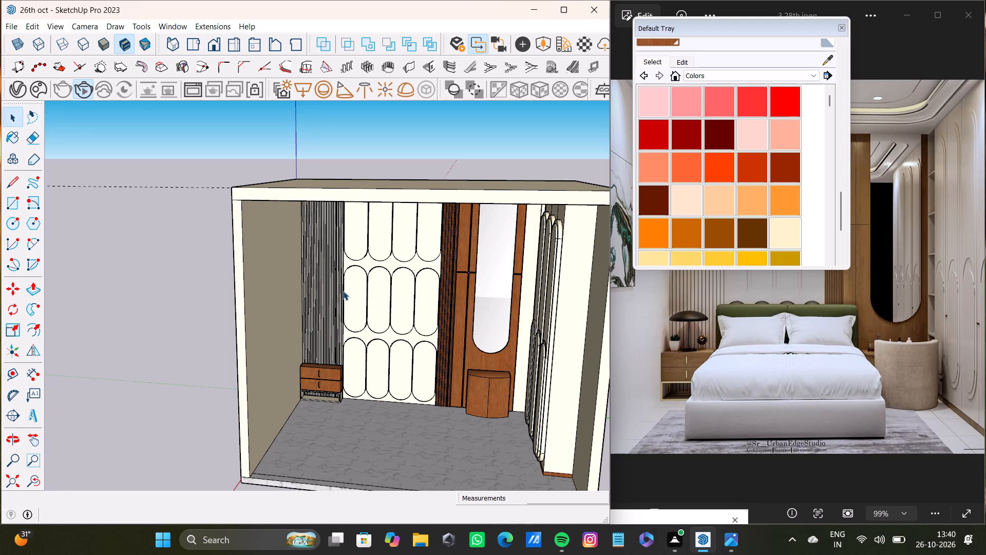
key(space)
scroll(252, 311, up, 4)
scroll(344, 319, down, 4)
shift+middle_drag(342, 321, 338, 204)
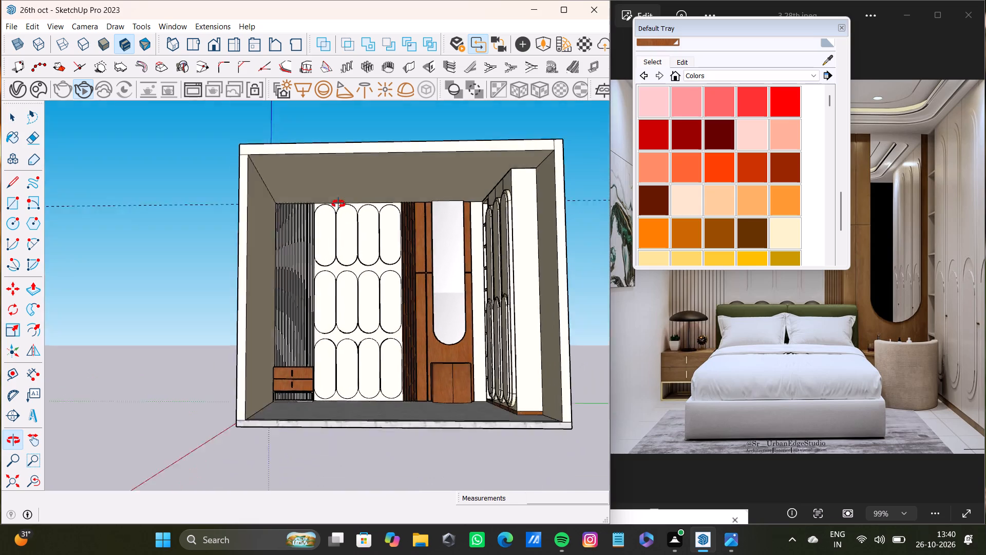
shift+middle_drag(338, 204, 343, 188)
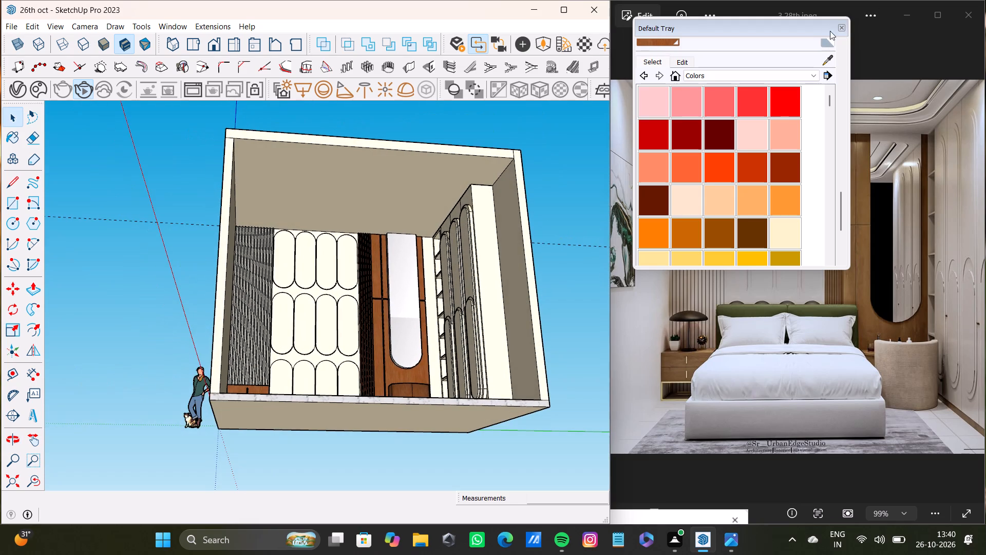
click(837, 28)
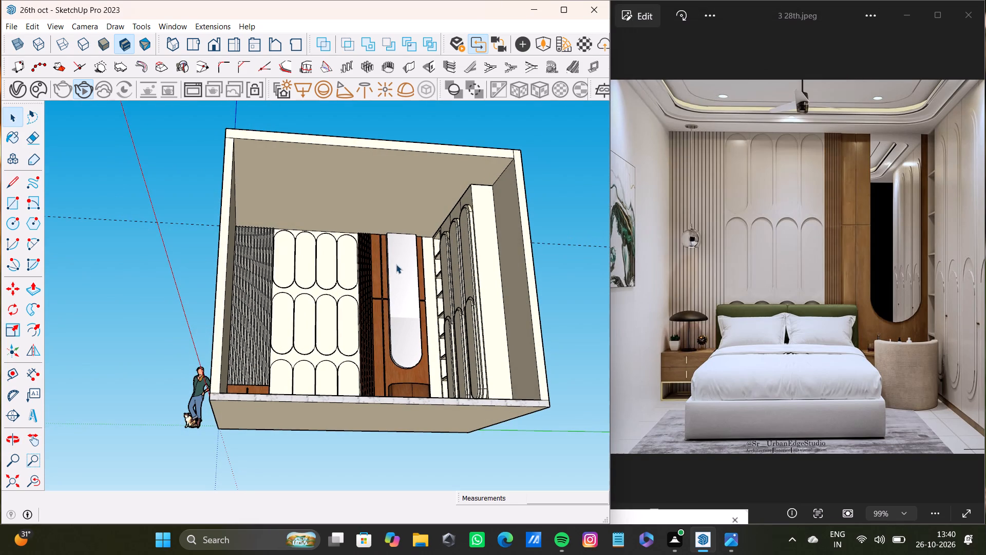
Run a V-Ray interactive render of the bedroom from a front-facing interior view with slats, arched panels, mirror and wardrobe in frame.
shift+middle_drag(392, 273, 276, 293)
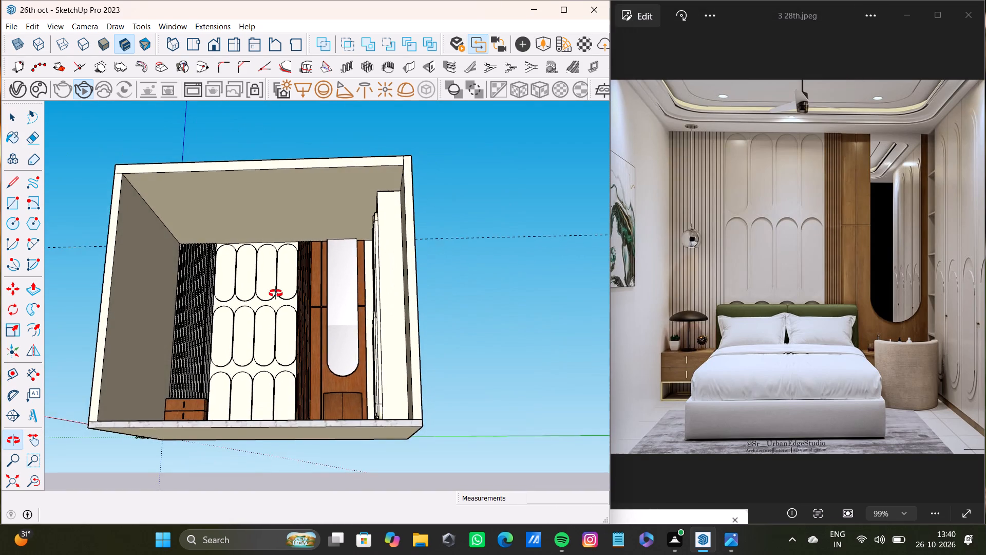
shift+middle_drag(276, 293, 294, 396)
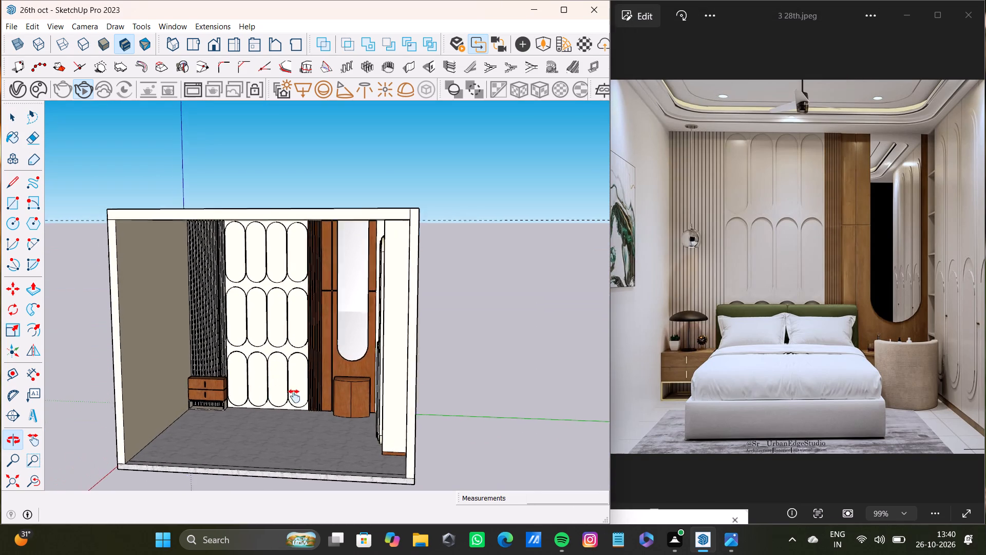
shift+middle_drag(294, 396, 325, 400)
scroll(324, 397, up, 5)
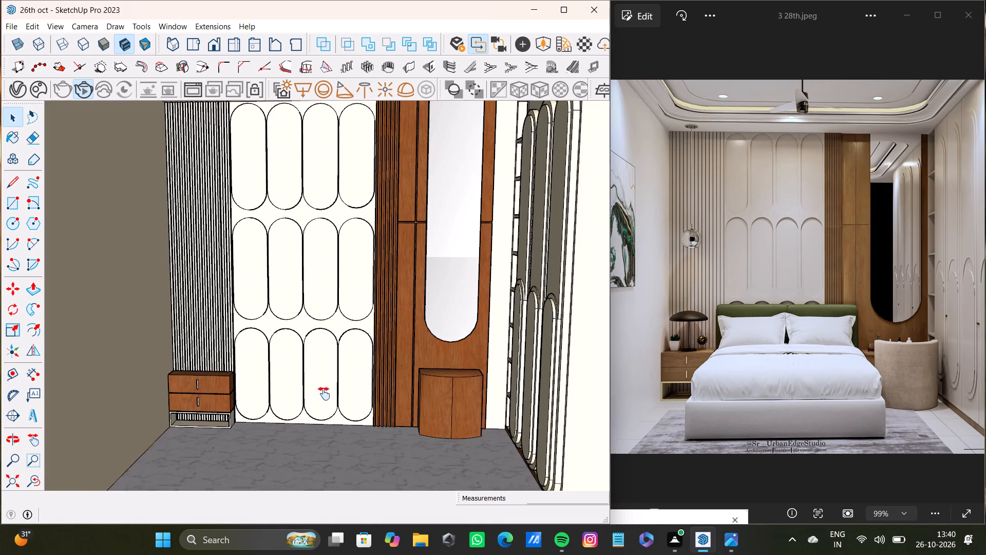
middle_drag(324, 396, 365, 361)
scroll(363, 360, down, 4)
shift+middle_drag(360, 352, 410, 337)
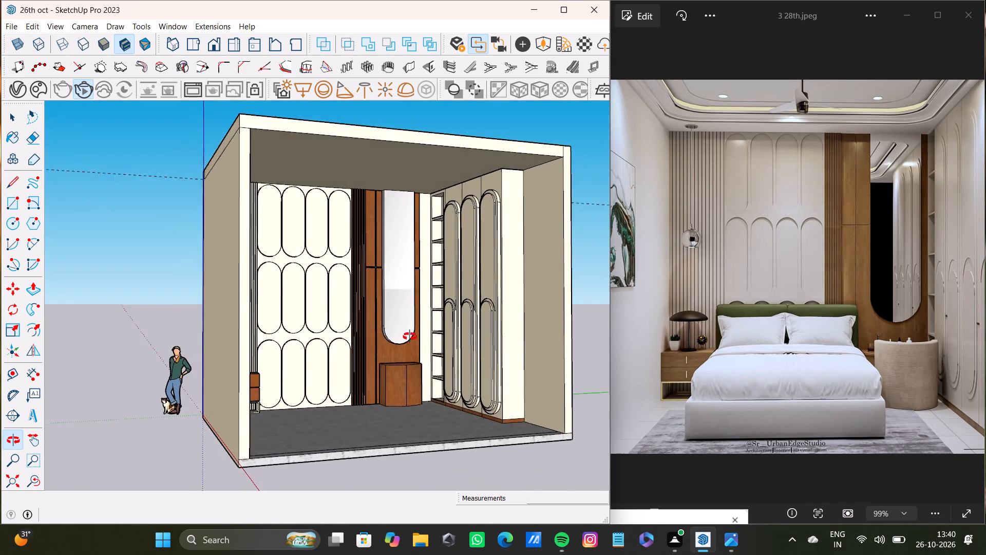
shift+middle_drag(410, 337, 318, 350)
scroll(319, 351, up, 2)
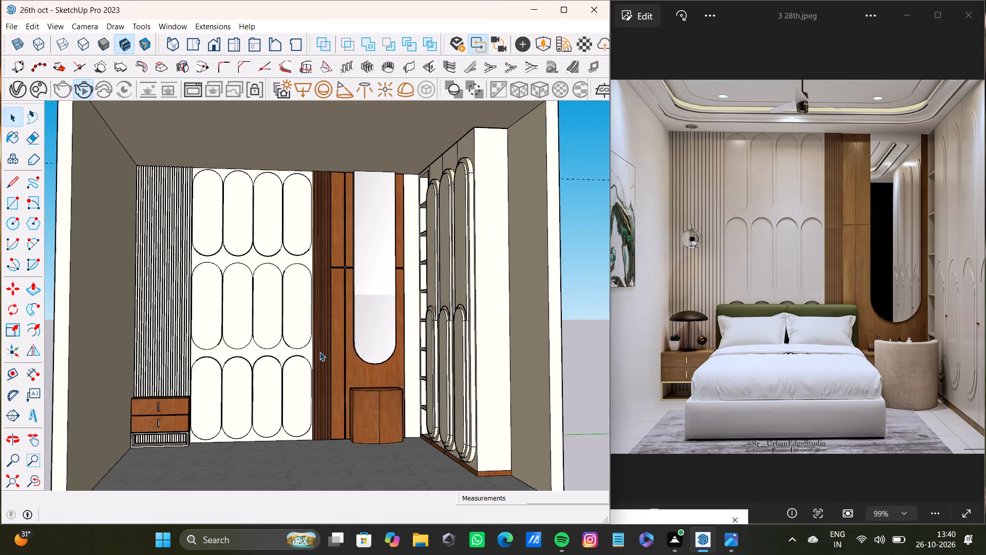
middle_drag(320, 351, 314, 347)
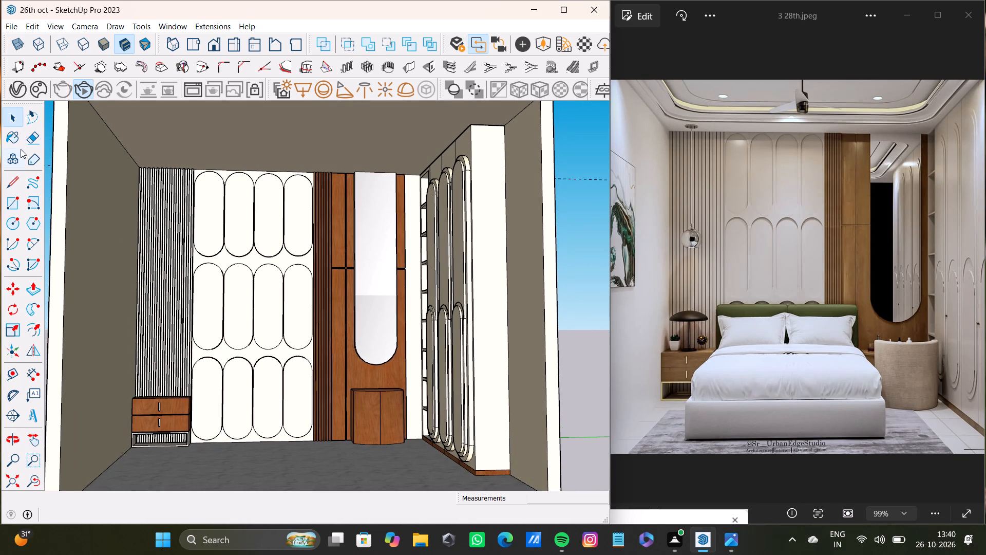
click(82, 88)
click(82, 88)
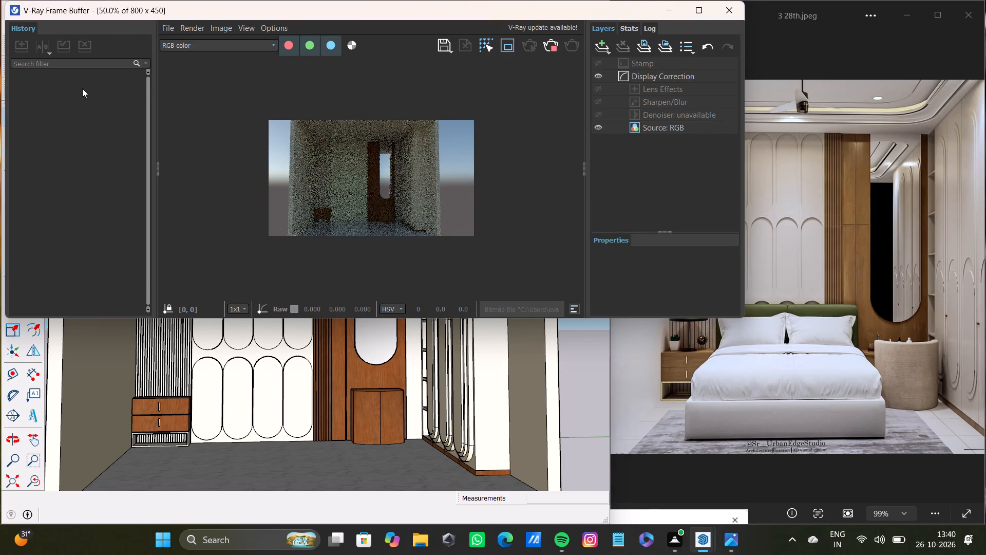
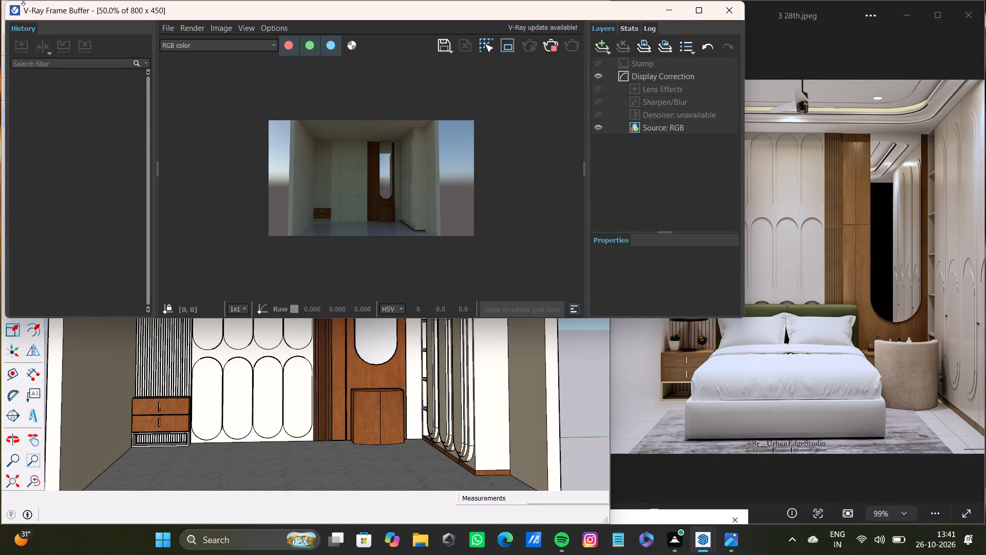
Examine the rendered slats, arched panels and mirror up close in the V-Ray Frame Buffer, and close it.
scroll(400, 211, up, 4)
scroll(374, 193, down, 4)
scroll(350, 208, up, 2)
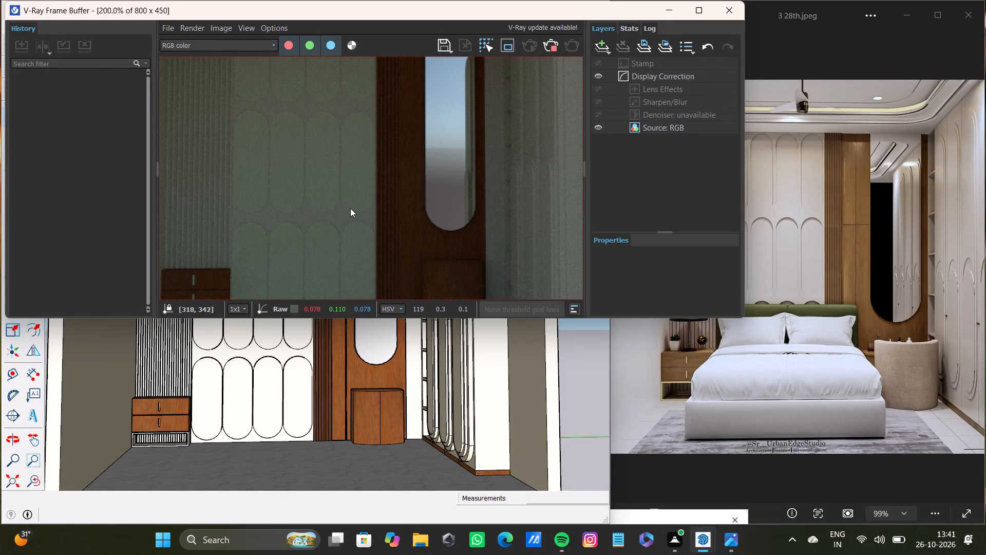
scroll(350, 208, down, 1)
middle_click(353, 209)
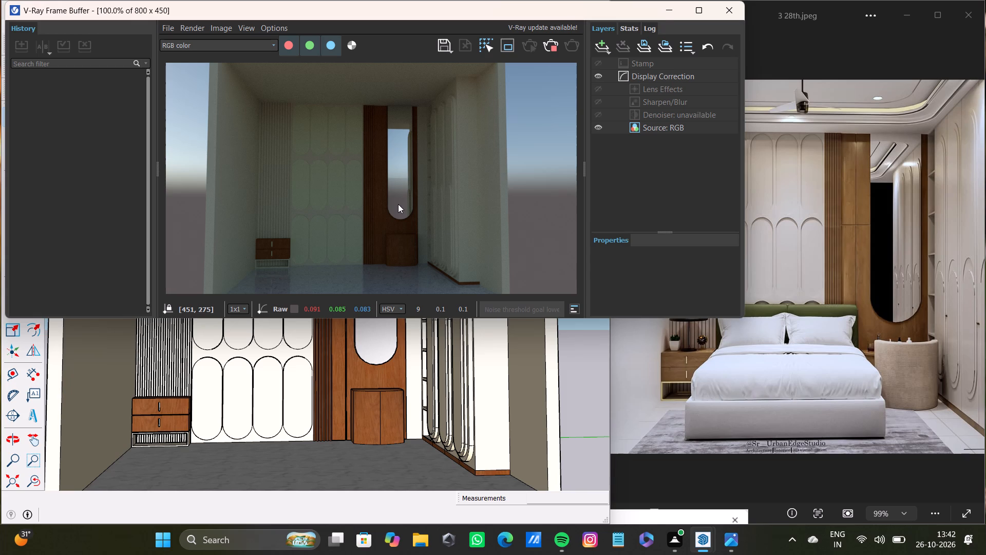
scroll(368, 228, up, 1)
scroll(368, 224, down, 1)
click(728, 5)
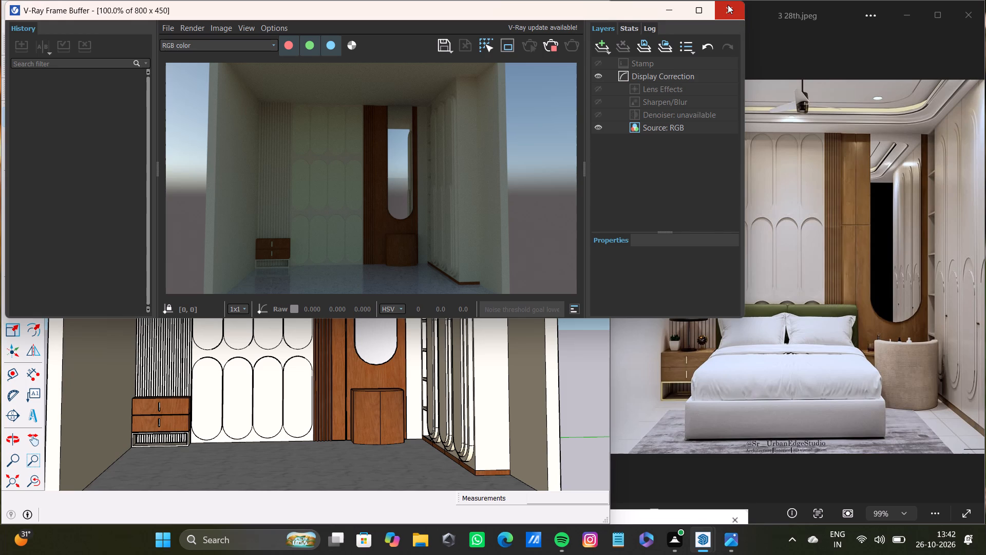
Paint the grooves between the wood panels around the mirror with the cream finish sampled from the arched wall panelling.
scroll(314, 272, up, 15)
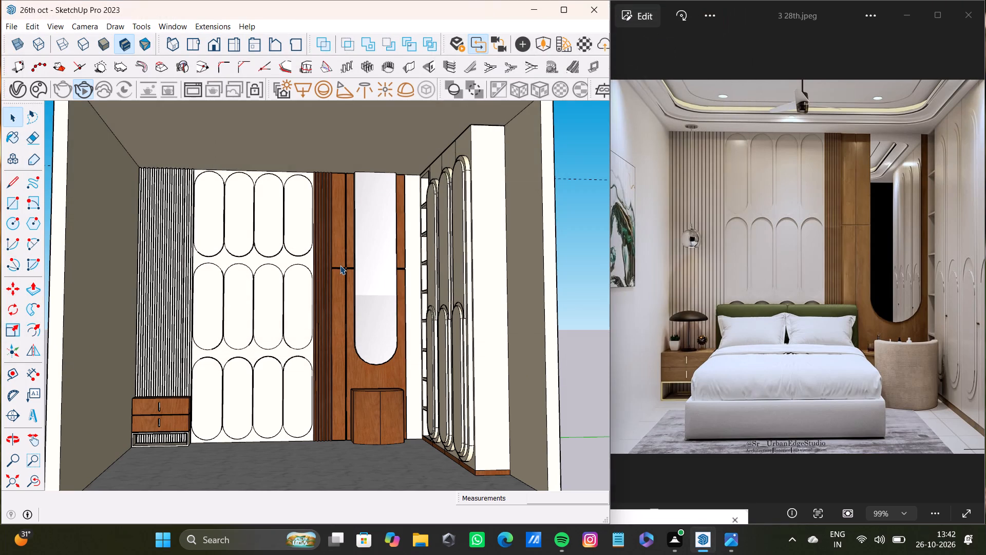
scroll(340, 265, up, 20)
scroll(340, 265, up, 1)
middle_drag(356, 271, 311, 292)
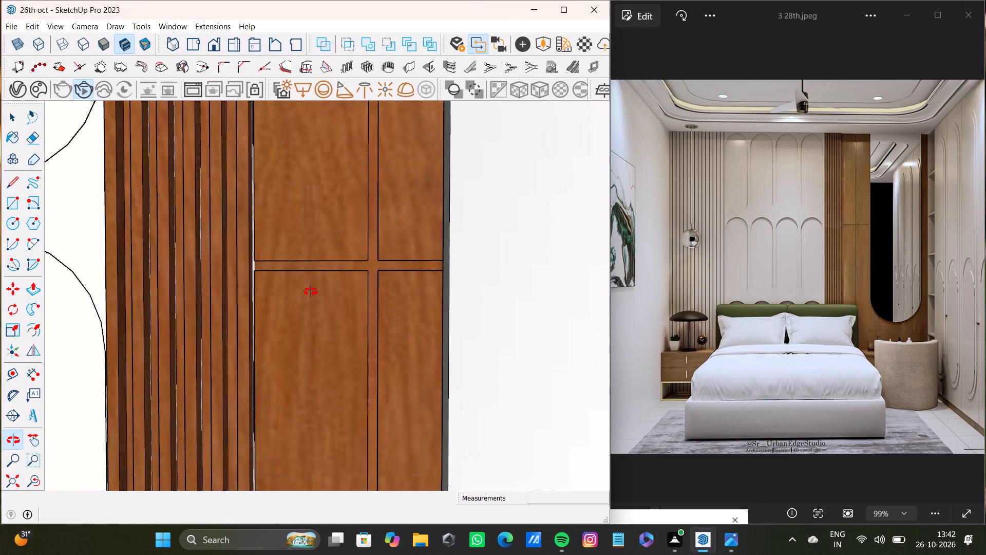
middle_drag(311, 292, 323, 318)
scroll(329, 281, up, 4)
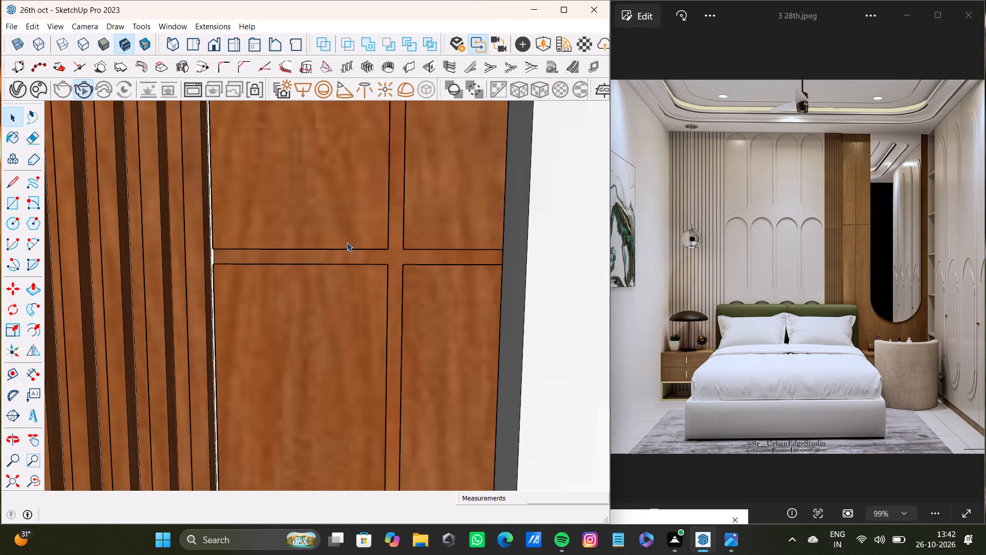
shift+click(356, 256)
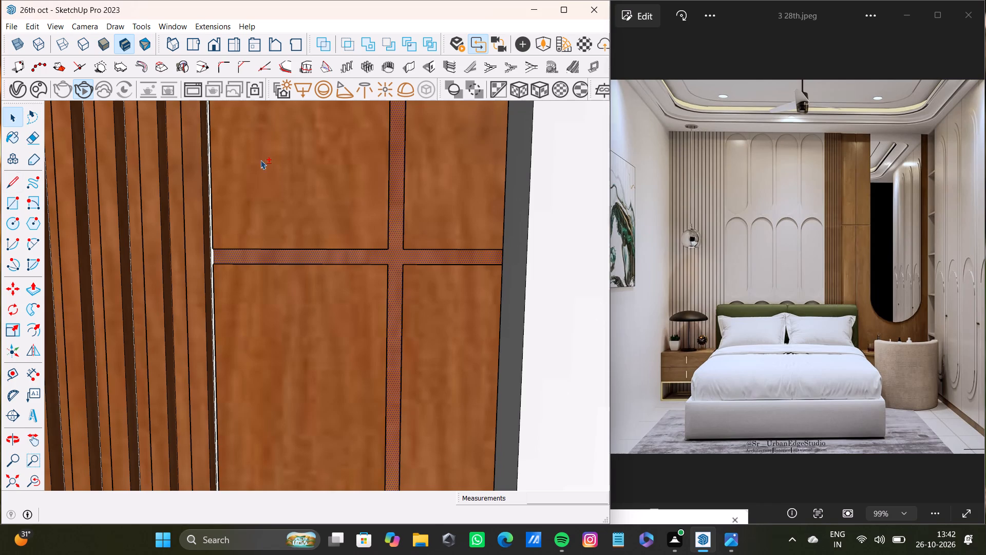
shift+click(11, 138)
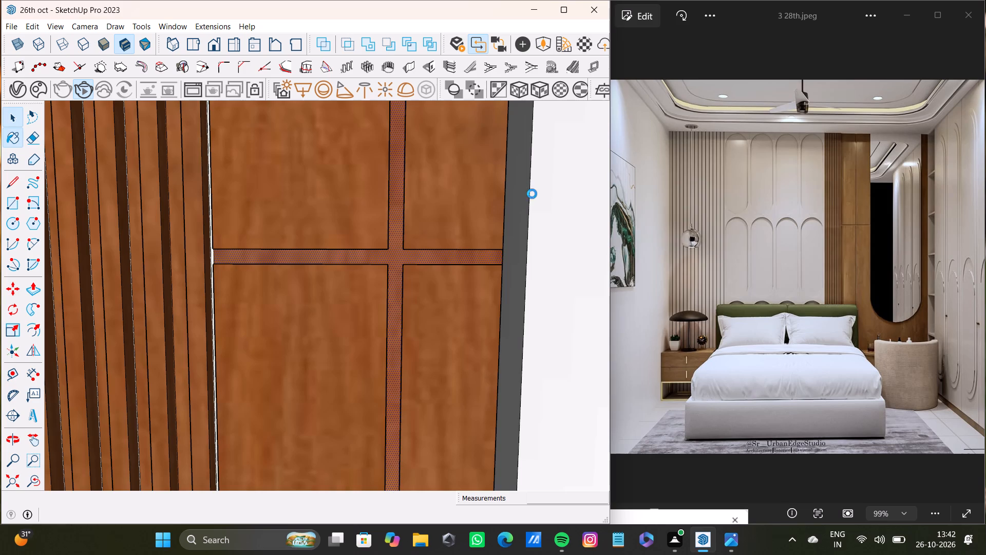
shift+click(828, 63)
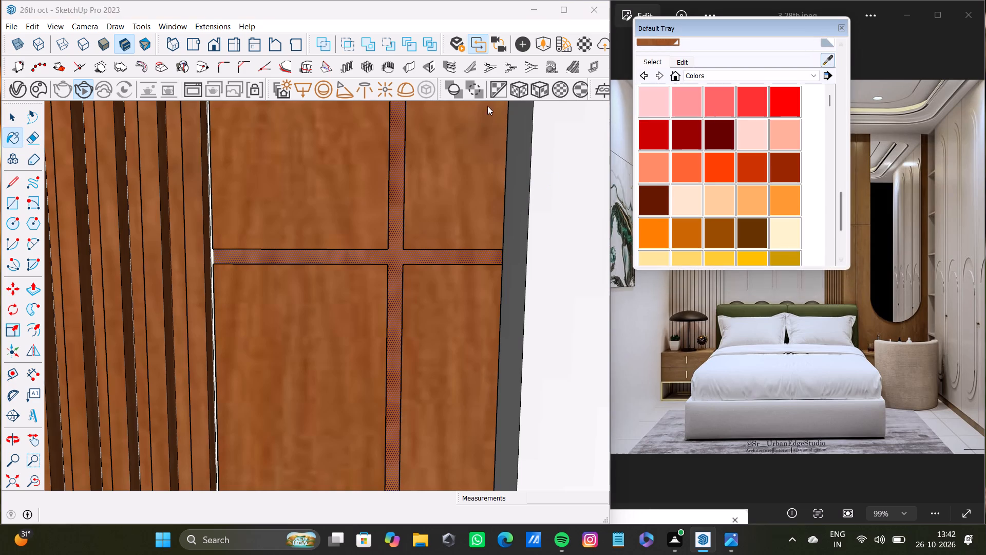
shift+scroll(109, 208, down, 10)
shift+middle_drag(164, 236, 273, 350)
shift+scroll(226, 332, down, 4)
shift+click(165, 308)
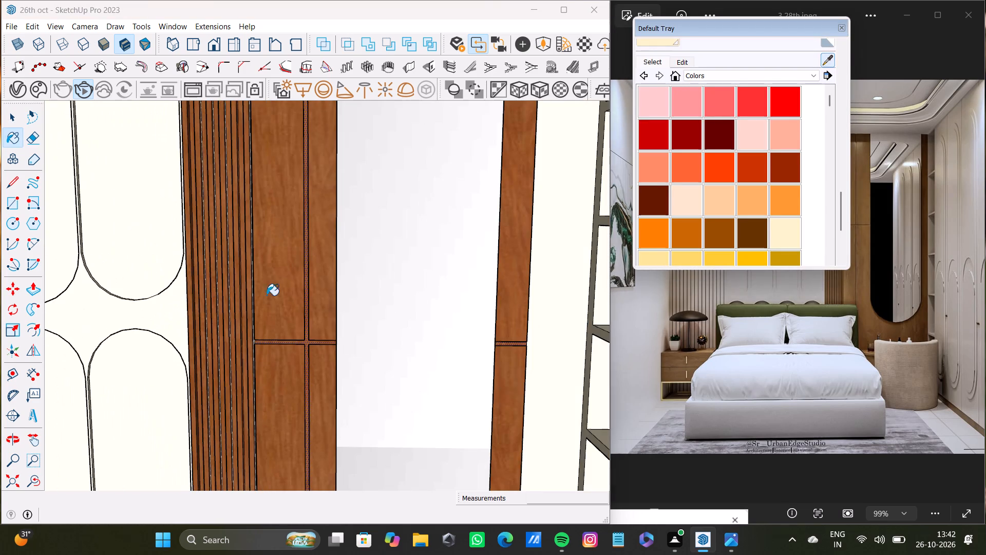
shift+scroll(292, 316, up, 10)
shift+click(315, 360)
scroll(300, 366, up, 2)
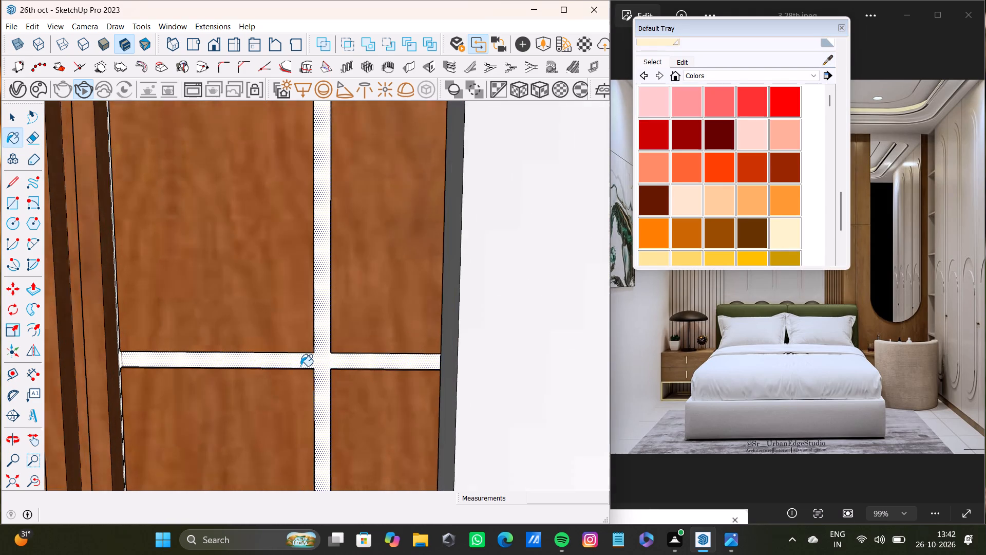
scroll(300, 366, up, 7)
middle_drag(300, 365, 366, 349)
scroll(344, 365, down, 20)
scroll(344, 365, down, 1)
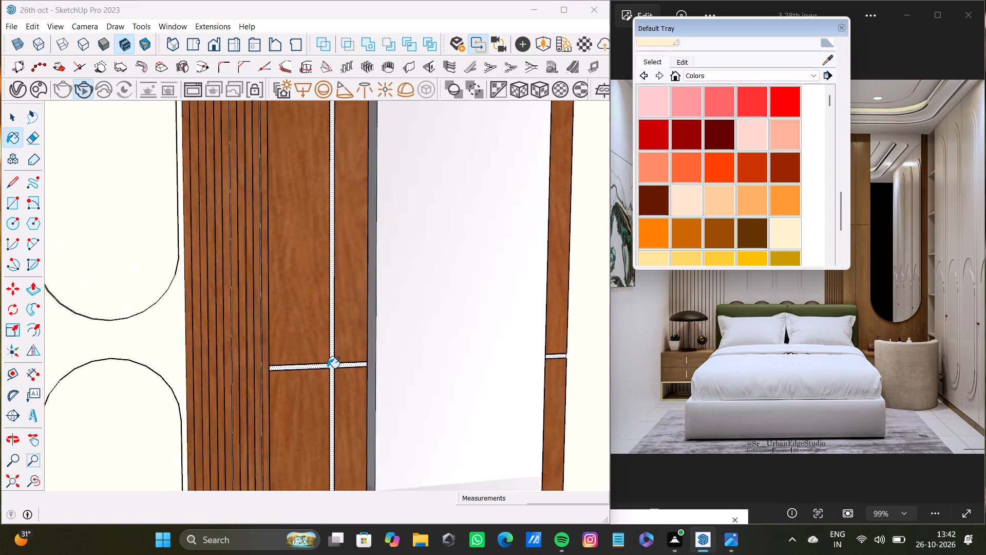
Restart the V-Ray interactive render from an angled view of the open room with the Default Tray closed, and close the frame buffer after viewing.
scroll(327, 368, down, 10)
middle_drag(327, 368, 275, 367)
scroll(273, 367, down, 4)
middle_drag(270, 368, 298, 227)
scroll(294, 316, up, 4)
middle_drag(298, 318, 275, 298)
scroll(272, 299, down, 5)
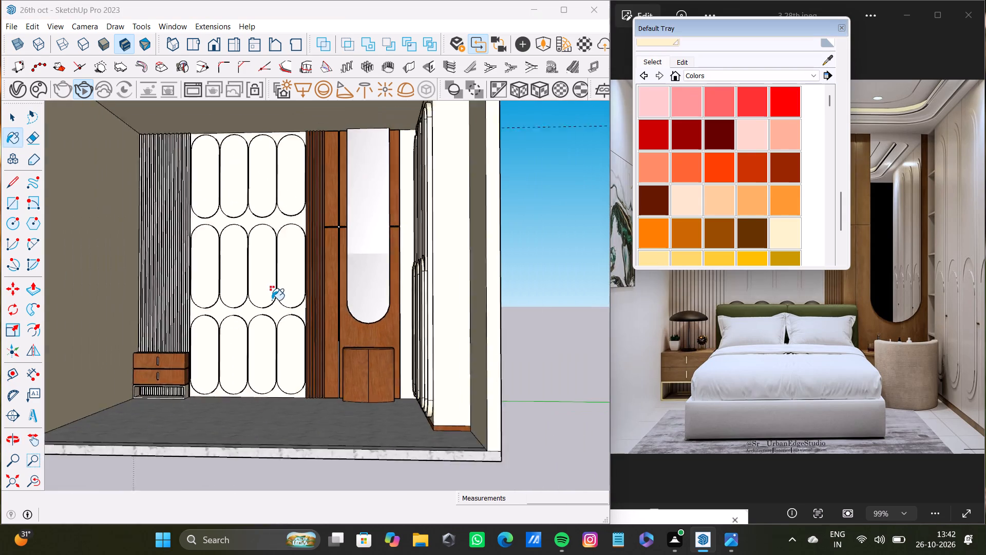
scroll(272, 300, down, 1)
shift+middle_drag(272, 300, 345, 313)
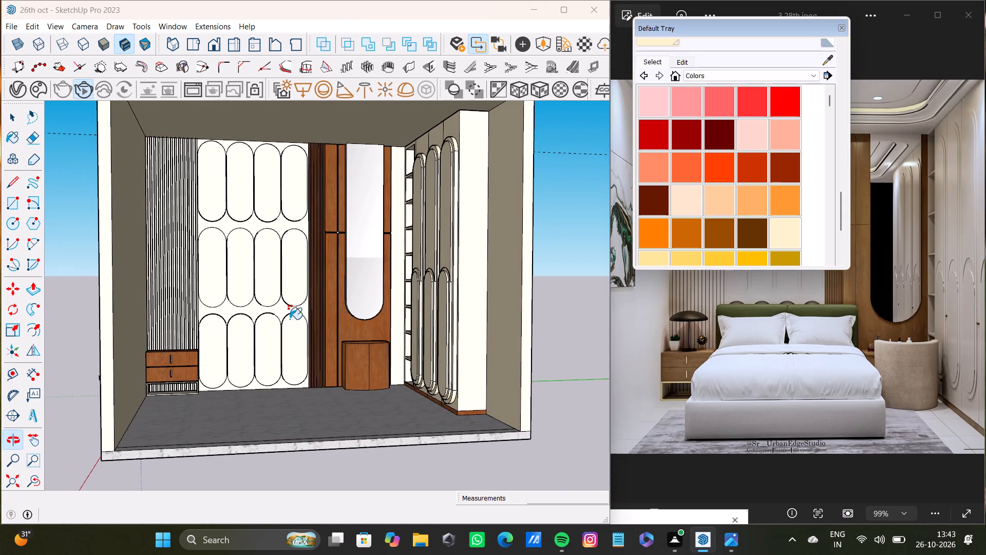
scroll(286, 320, up, 3)
middle_drag(286, 320, 331, 341)
scroll(319, 337, down, 3)
shift+middle_drag(312, 330, 299, 353)
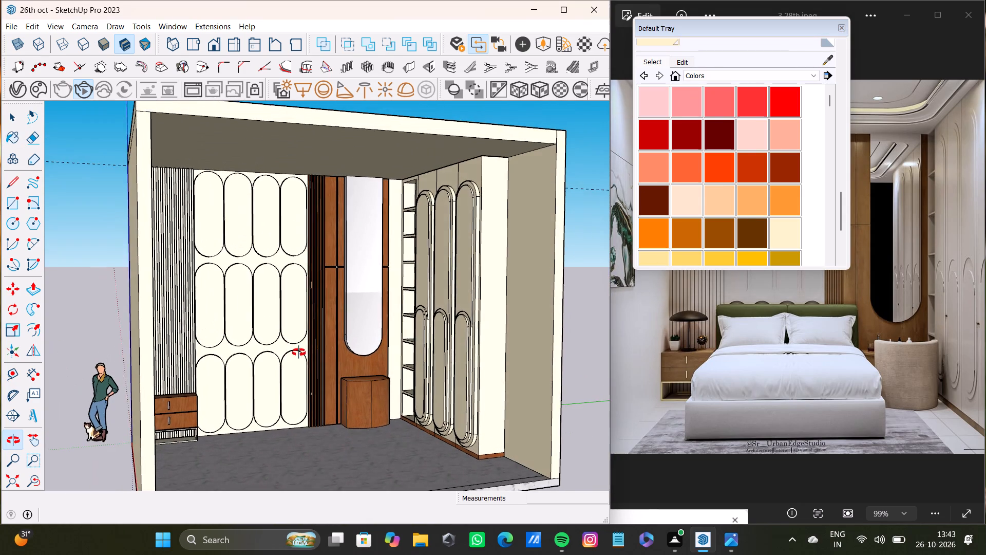
shift+middle_drag(299, 353, 258, 345)
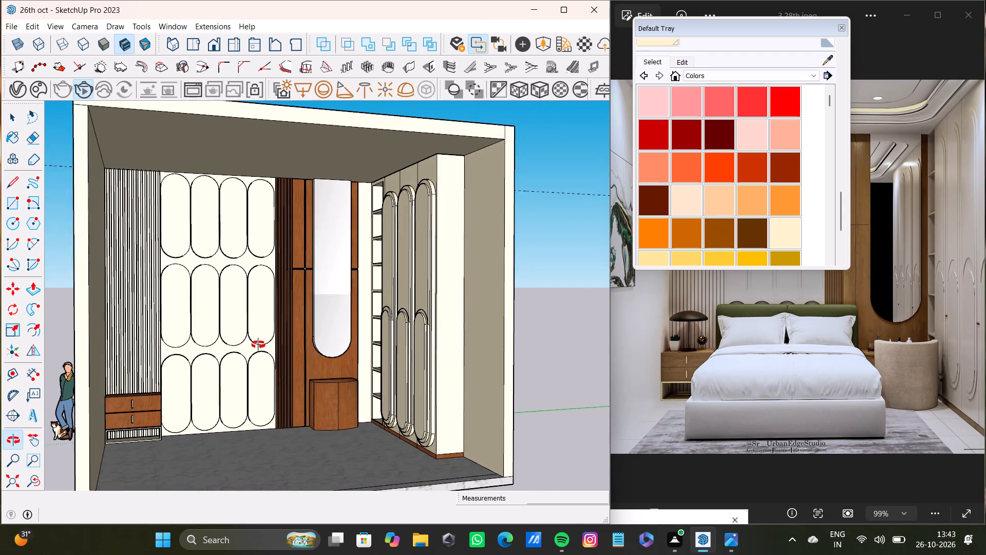
shift+middle_drag(258, 345, 275, 343)
click(841, 29)
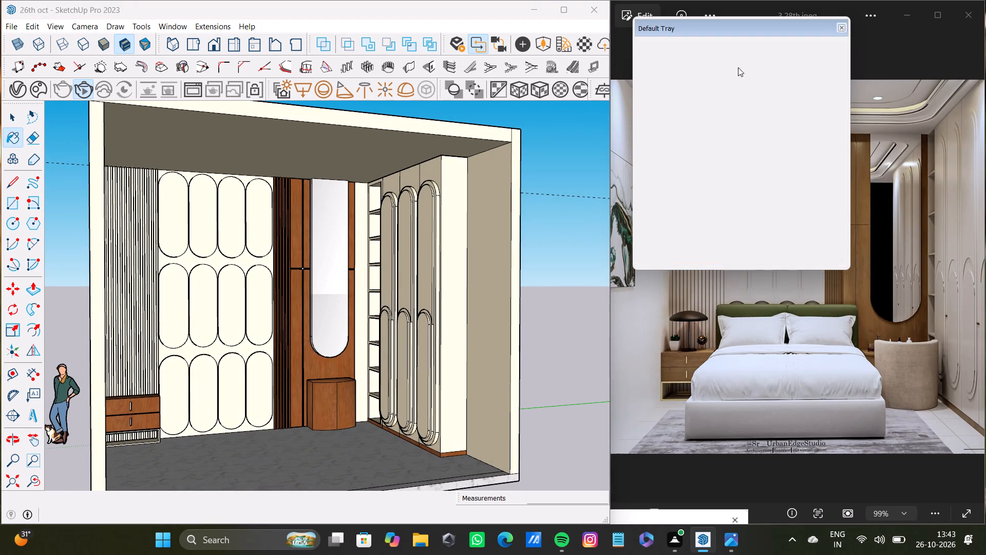
click(84, 92)
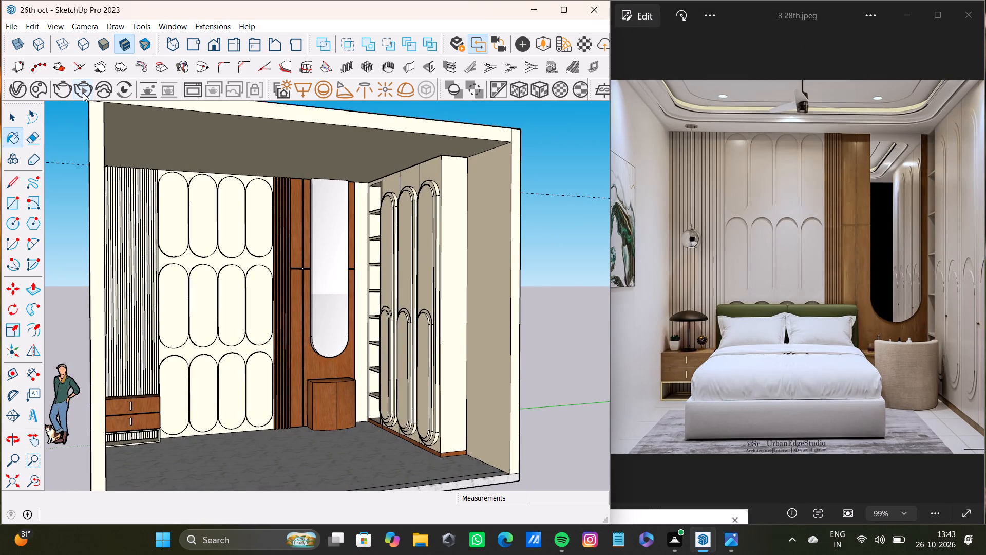
click(83, 92)
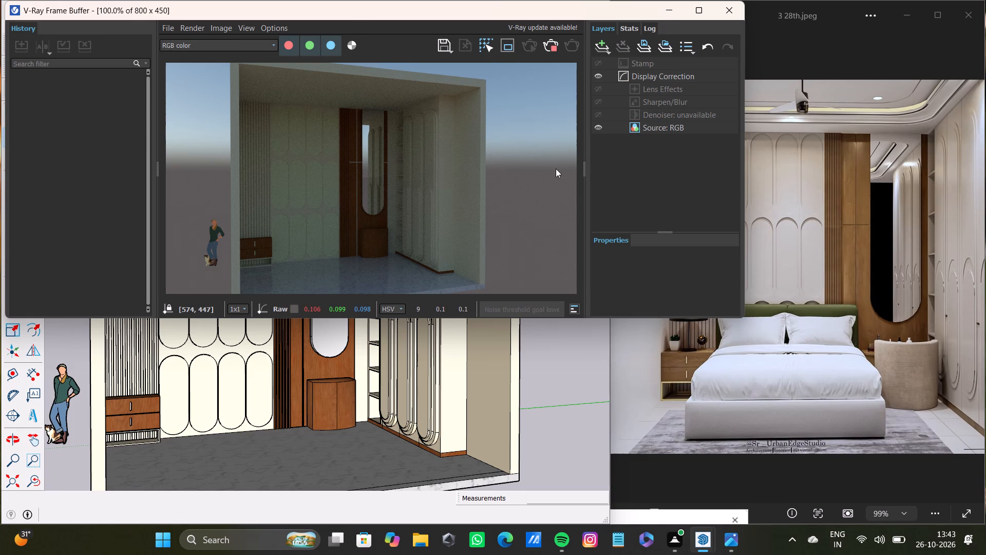
click(715, 14)
Clear the selection, close the reopened Default Tray and stop the V-Ray interactive render.
scroll(268, 275, down, 13)
middle_drag(414, 340, 277, 353)
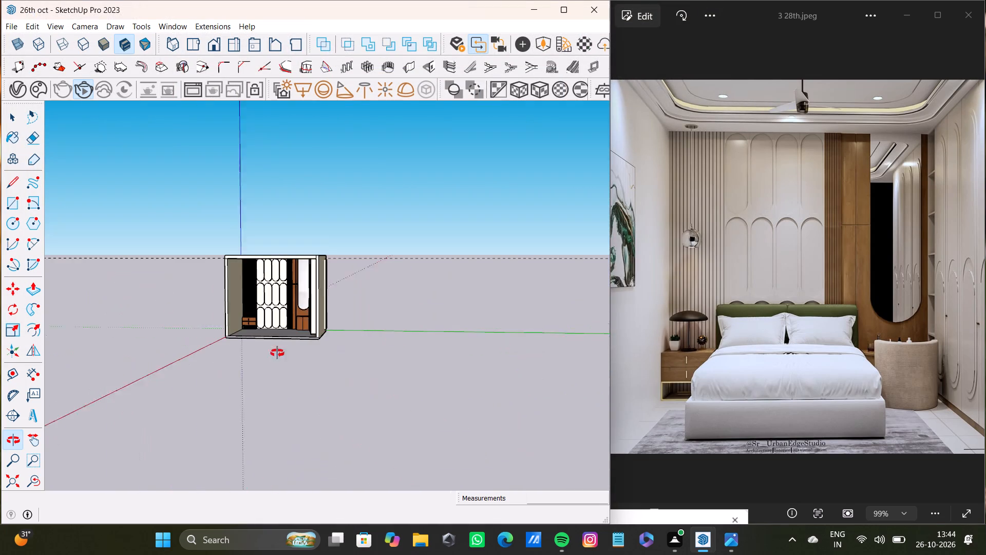
middle_drag(277, 353, 275, 353)
key(space)
click(329, 239)
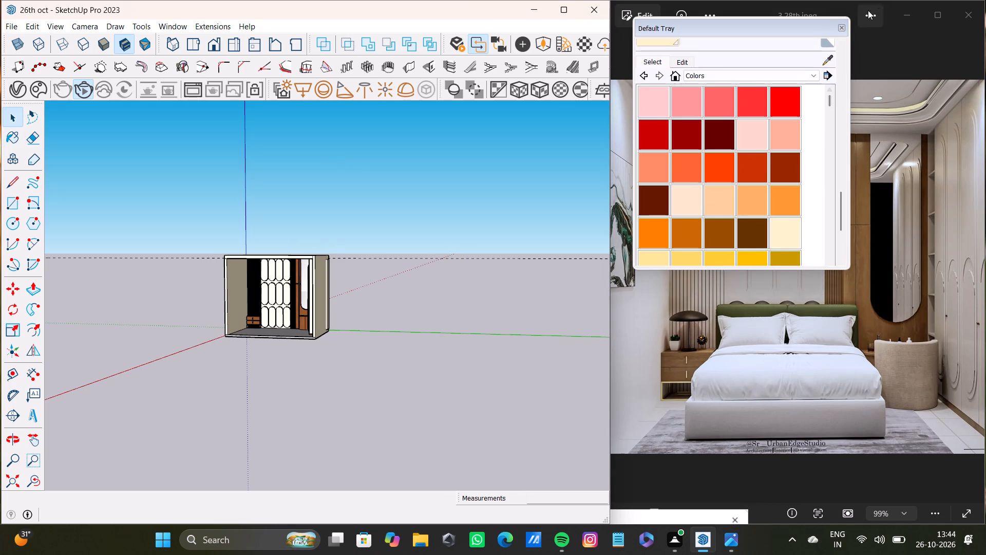
click(842, 27)
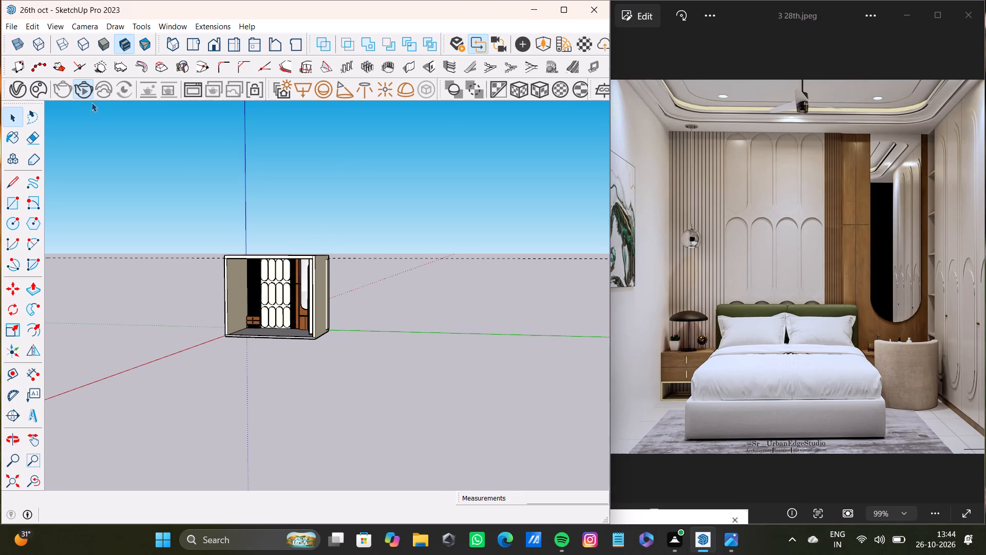
click(91, 97)
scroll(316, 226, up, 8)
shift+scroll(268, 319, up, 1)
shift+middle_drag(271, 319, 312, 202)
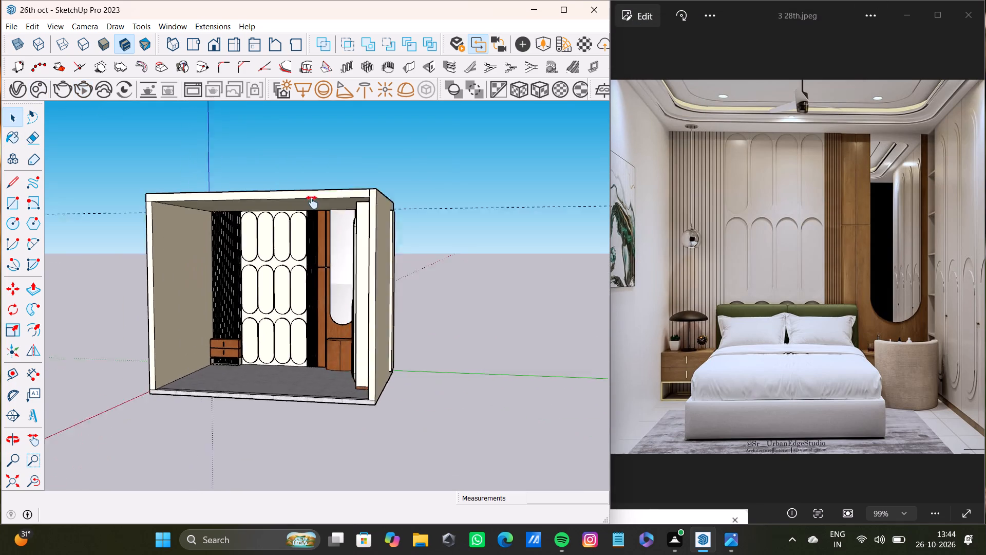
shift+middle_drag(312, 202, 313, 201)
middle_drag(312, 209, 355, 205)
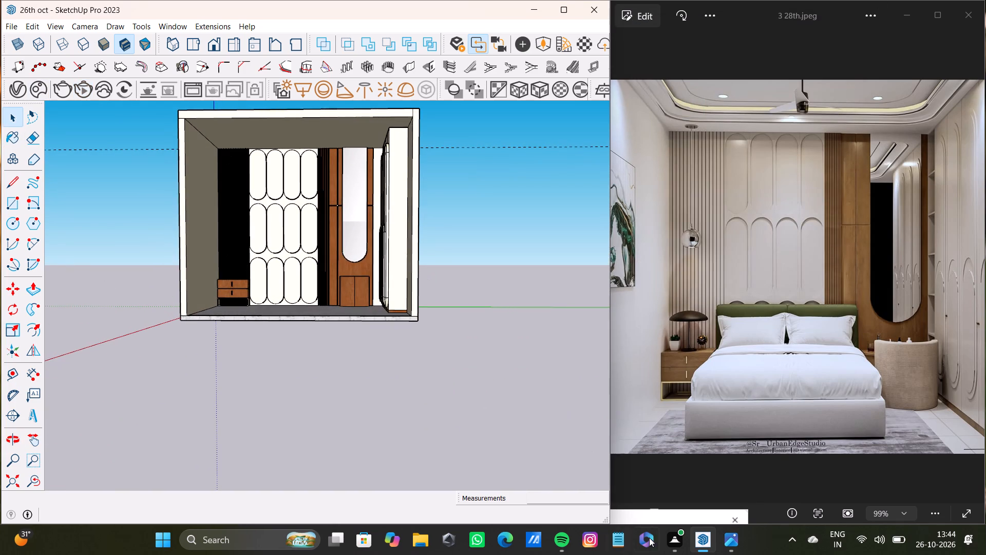
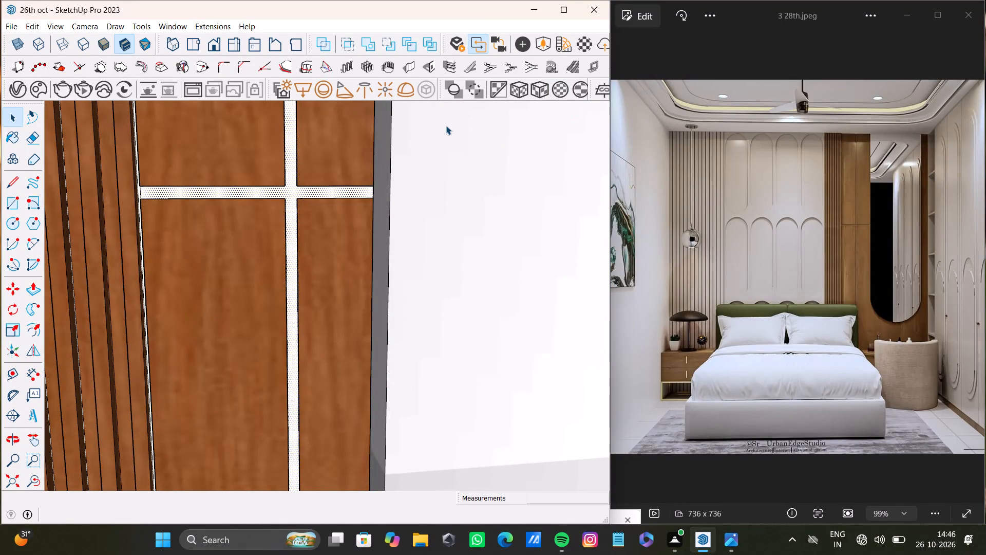
Examine the wood slats and grooves beside the mirror up close, and the whole room from the open front.
scroll(384, 127, down, 8)
scroll(439, 142, down, 12)
shift+middle_drag(335, 229, 322, 267)
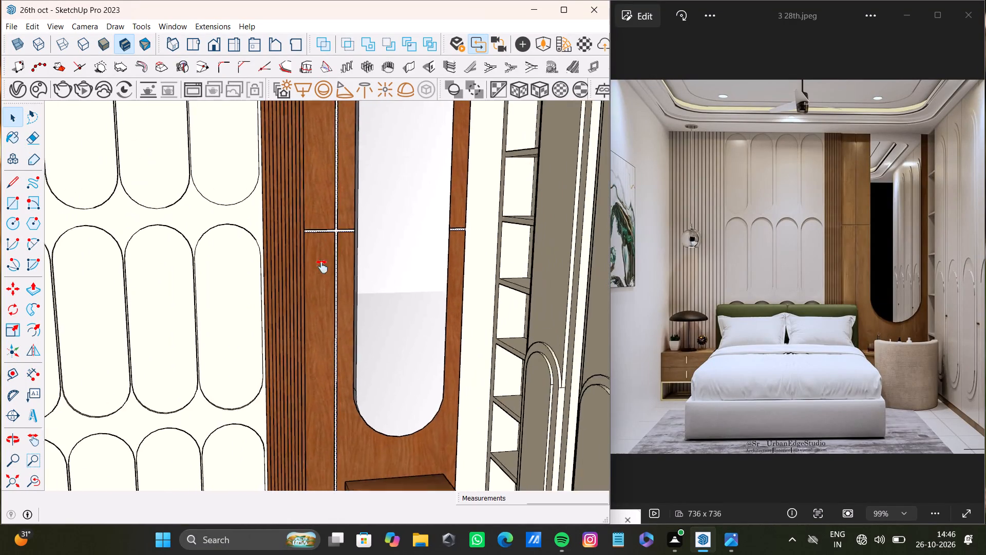
shift+middle_drag(322, 267, 252, 274)
scroll(296, 254, up, 20)
scroll(296, 254, up, 9)
shift+middle_drag(268, 280, 268, 281)
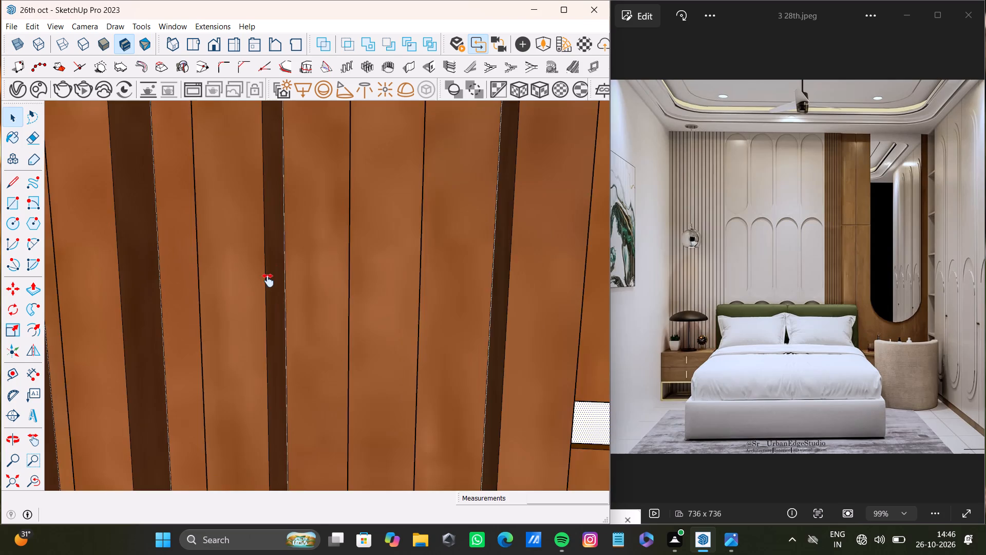
shift+middle_drag(268, 281, 498, 287)
shift+scroll(313, 258, up, 5)
shift+scroll(332, 240, down, 7)
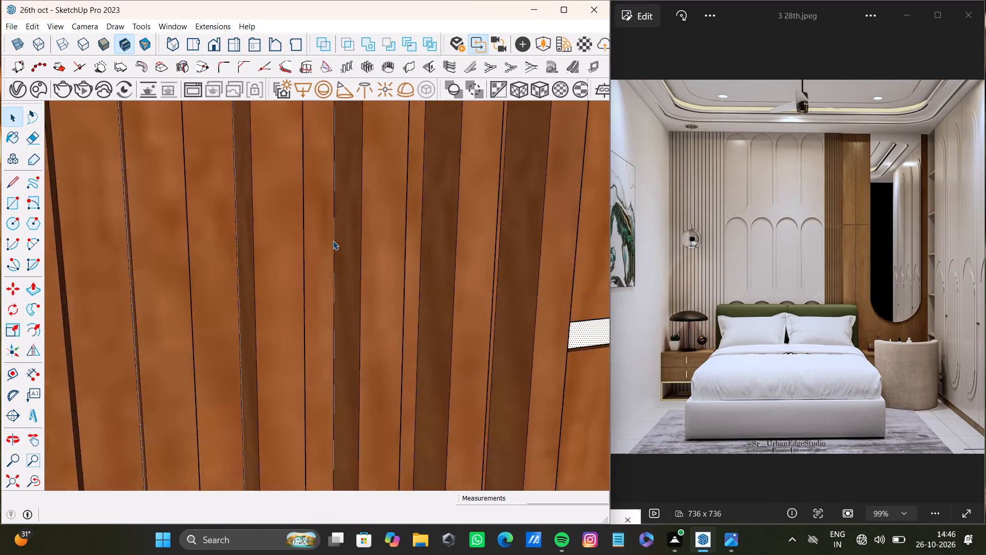
shift+scroll(333, 240, down, 20)
shift+scroll(333, 240, down, 14)
middle_drag(348, 253, 304, 256)
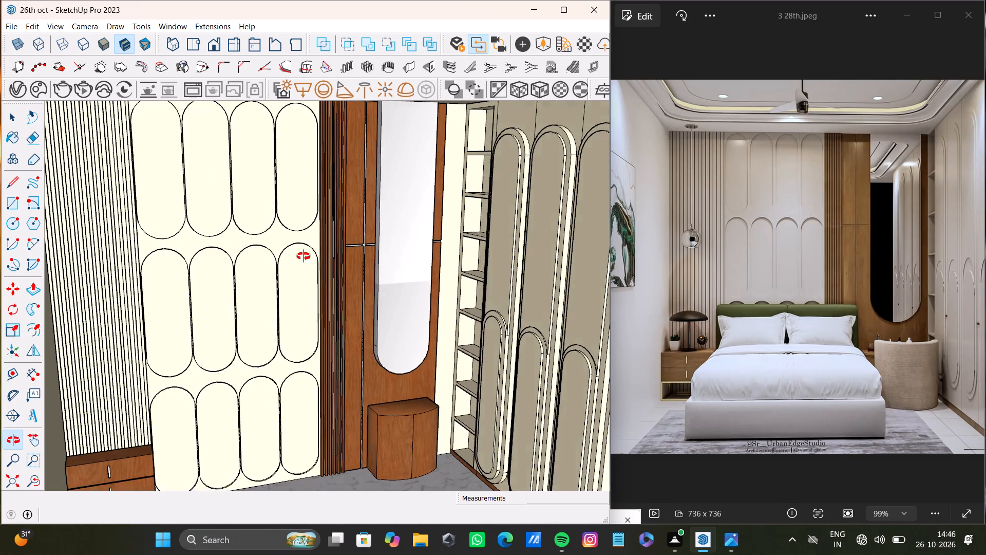
middle_drag(304, 256, 268, 256)
scroll(264, 256, down, 9)
shift+middle_drag(264, 254, 257, 184)
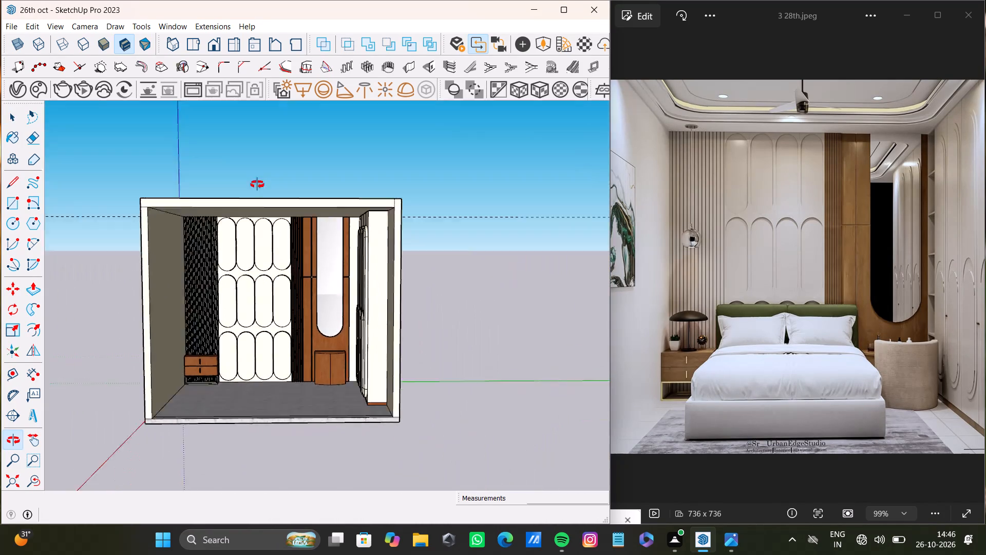
shift+middle_drag(257, 184, 257, 178)
Select the front faces and outlines of the eight rounded panels in the top and middle rows of the cream feature wall.
scroll(253, 232, up, 13)
middle_drag(252, 233, 170, 246)
scroll(198, 261, up, 5)
shift+scroll(198, 261, down, 4)
shift+middle_drag(199, 261, 199, 260)
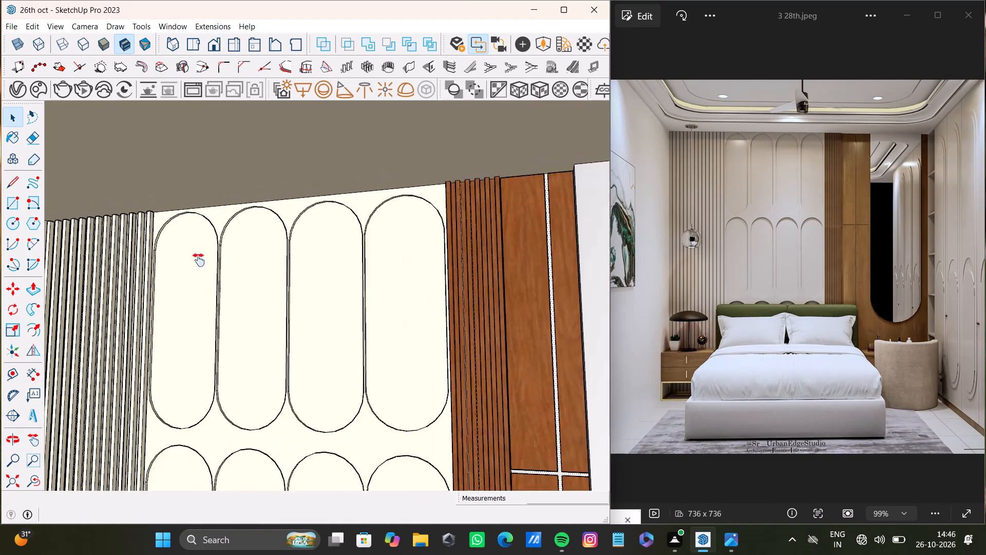
shift+middle_drag(199, 260, 244, 223)
scroll(229, 247, down, 6)
middle_drag(223, 249, 260, 236)
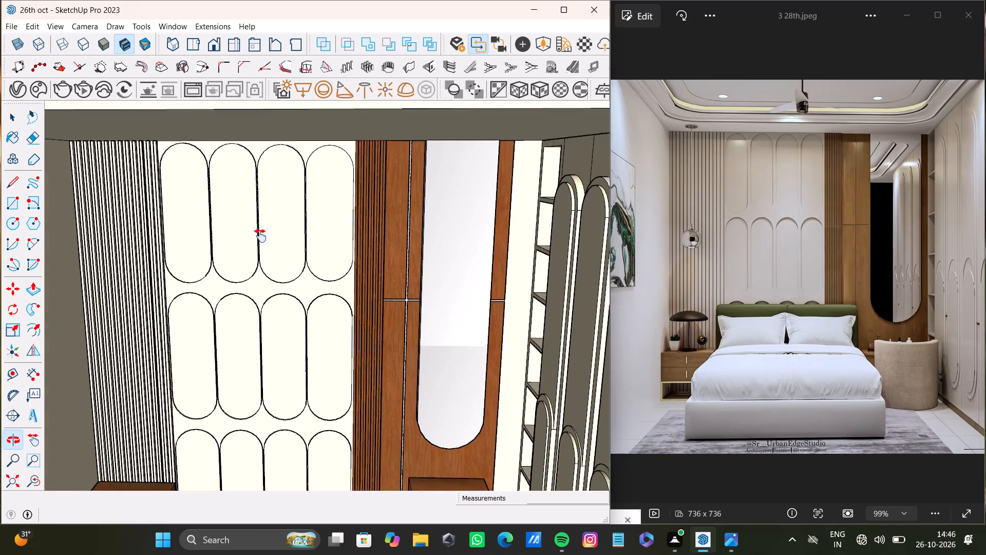
middle_drag(260, 236, 262, 212)
scroll(256, 215, down, 8)
middle_drag(255, 217, 290, 221)
scroll(217, 210, up, 9)
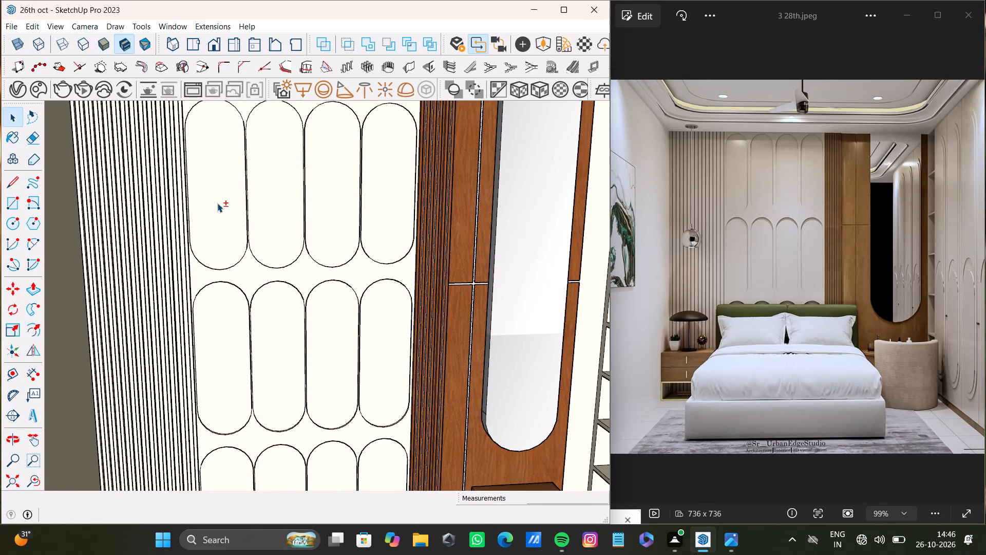
shift+double_click(217, 203)
shift+double_click(262, 164)
shift+double_click(329, 174)
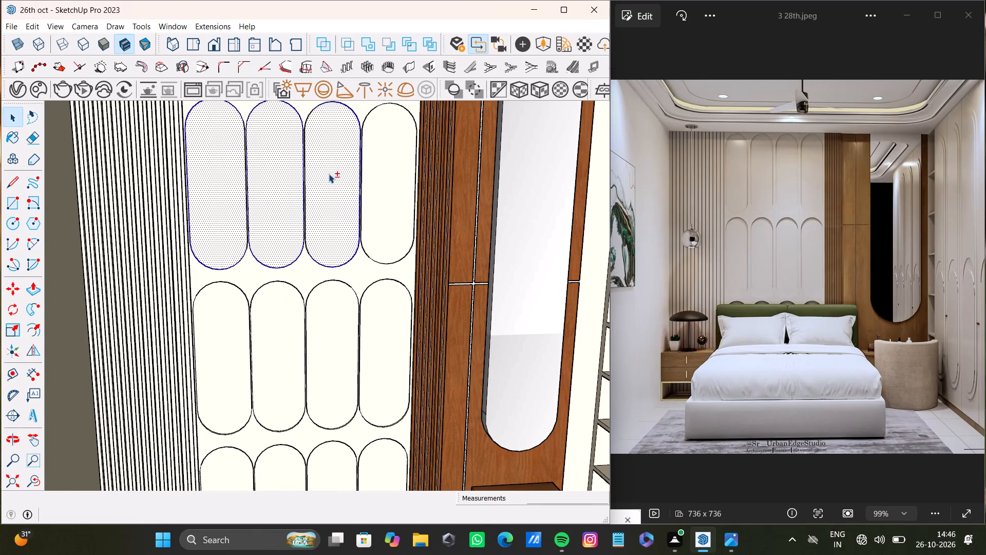
shift+double_click(388, 183)
shift+double_click(387, 328)
shift+double_click(344, 342)
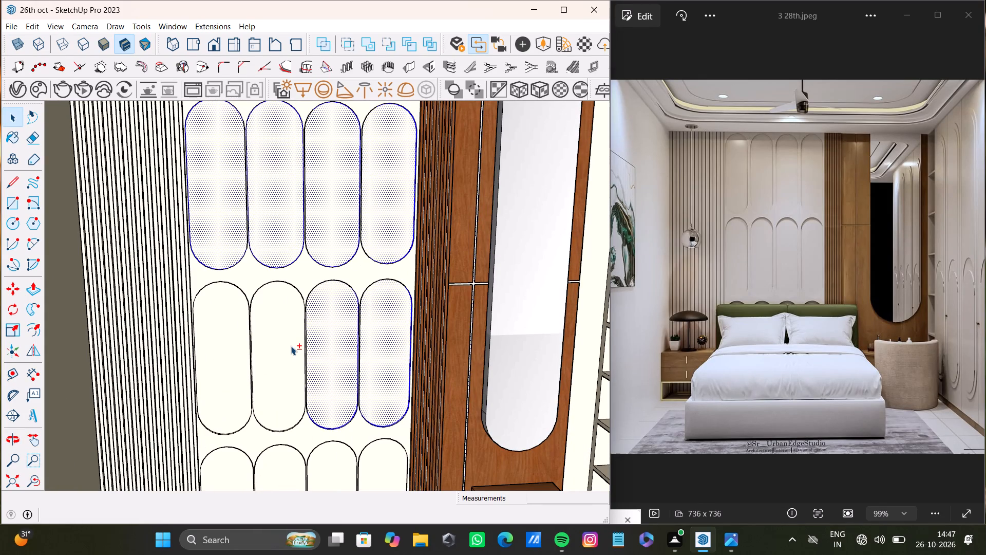
shift+double_click(291, 346)
shift+double_click(229, 348)
Add the front faces and outlines of the four bottom-row rounded panels to the selection.
shift+scroll(222, 291, up, 13)
shift+scroll(227, 290, down, 3)
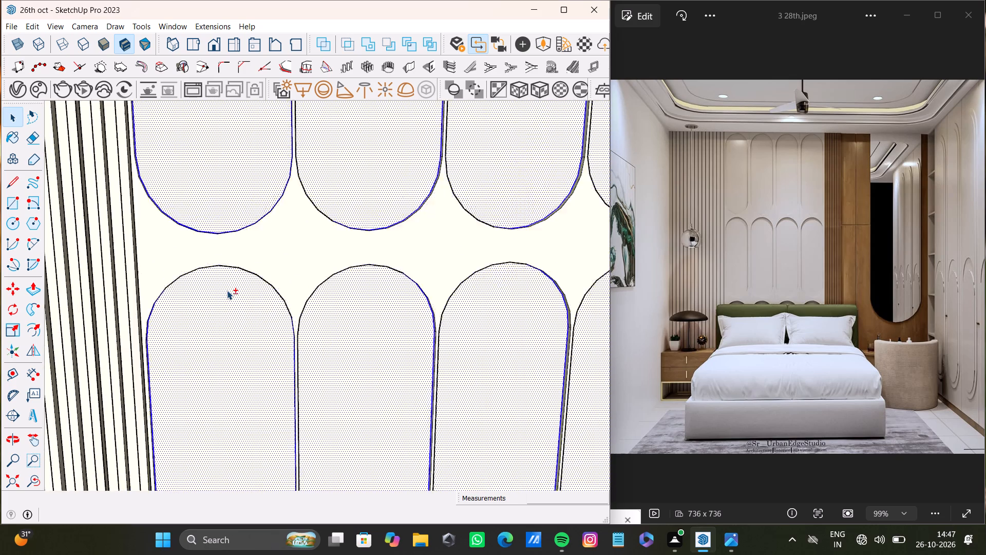
shift+scroll(227, 290, down, 11)
shift+middle_drag(263, 313, 275, 168)
shift+double_click(237, 350)
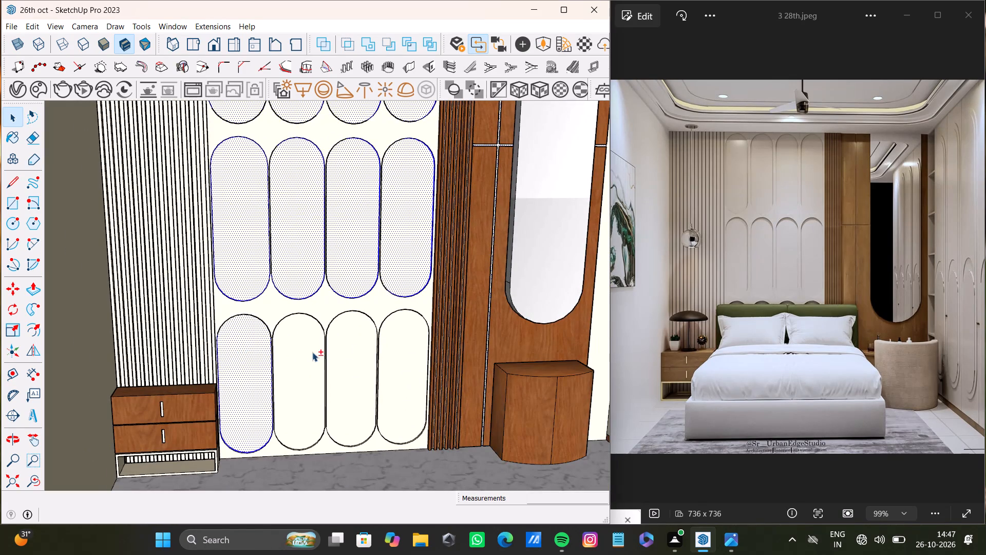
shift+double_click(304, 353)
shift+double_click(358, 353)
shift+double_click(412, 346)
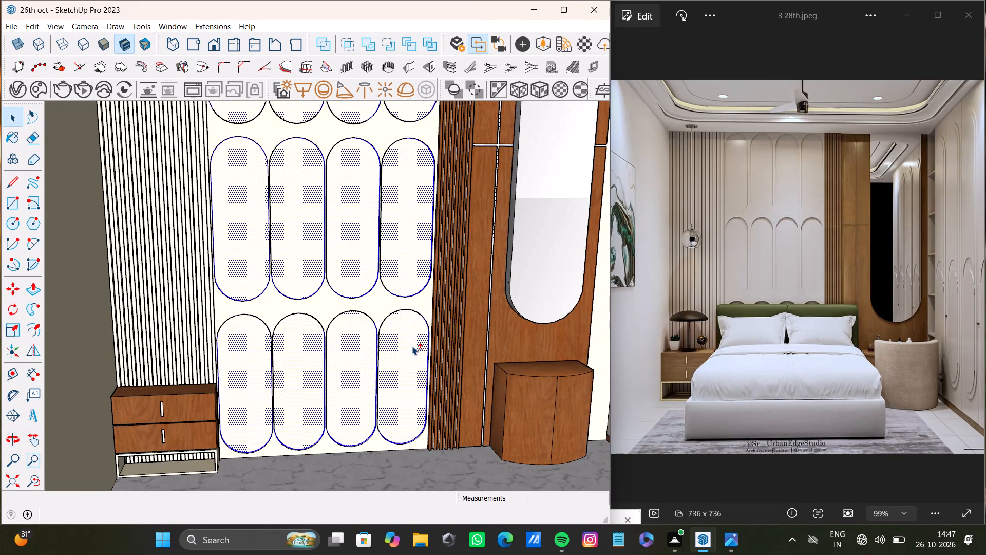
shift+scroll(387, 318, up, 12)
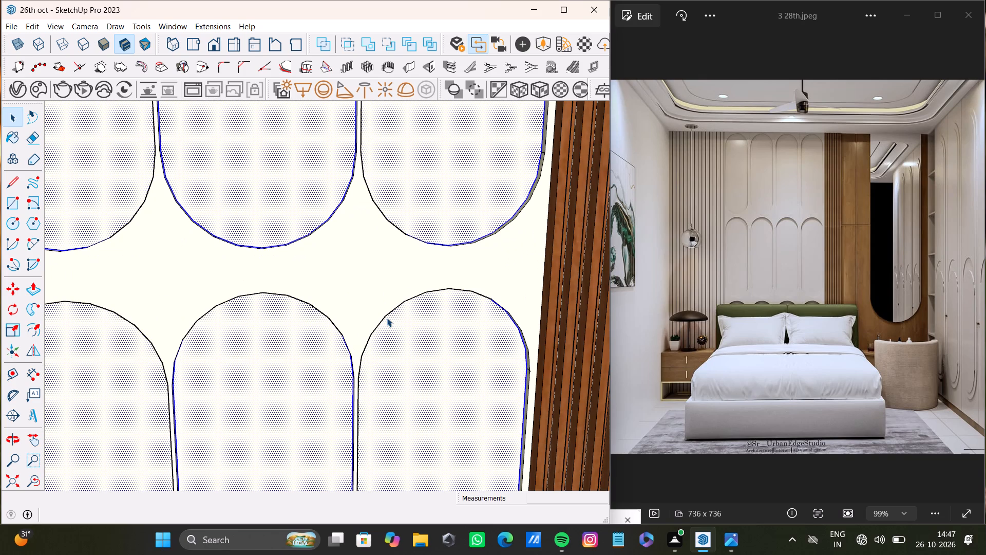
scroll(232, 231, down, 8)
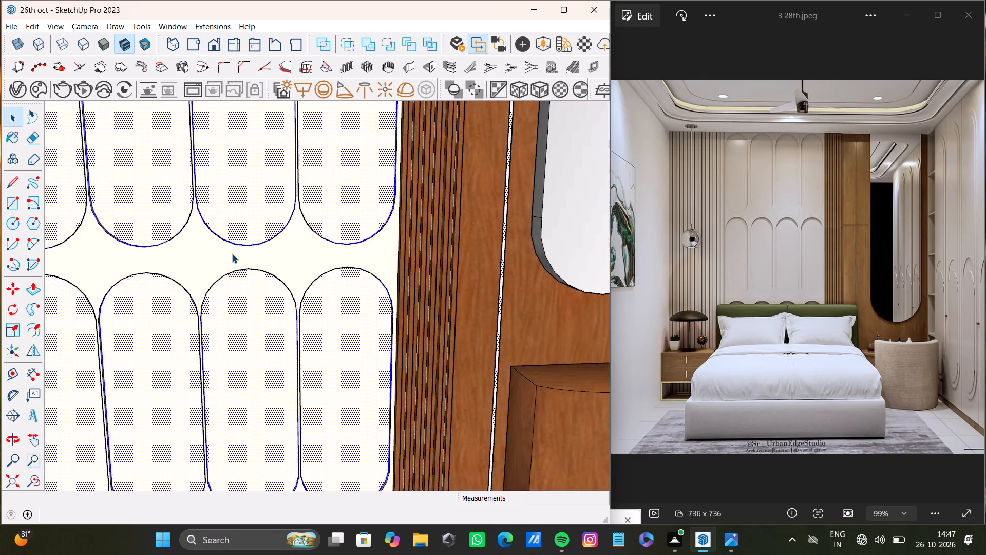
scroll(232, 254, down, 5)
shift+middle_drag(235, 271, 274, 163)
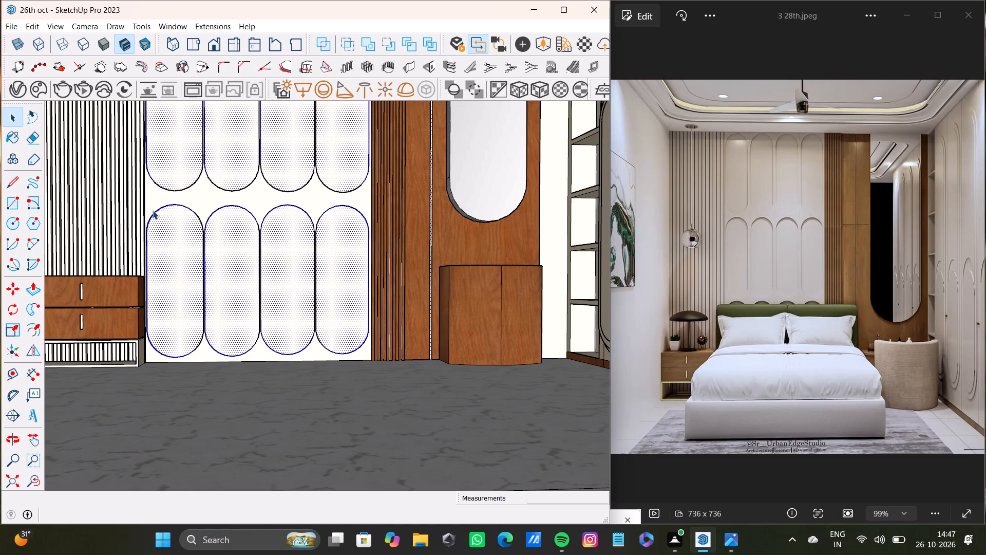
Add the top curved and both straight thickness faces of the bottom-row panel nearest the drawers to the selection.
scroll(214, 269, up, 18)
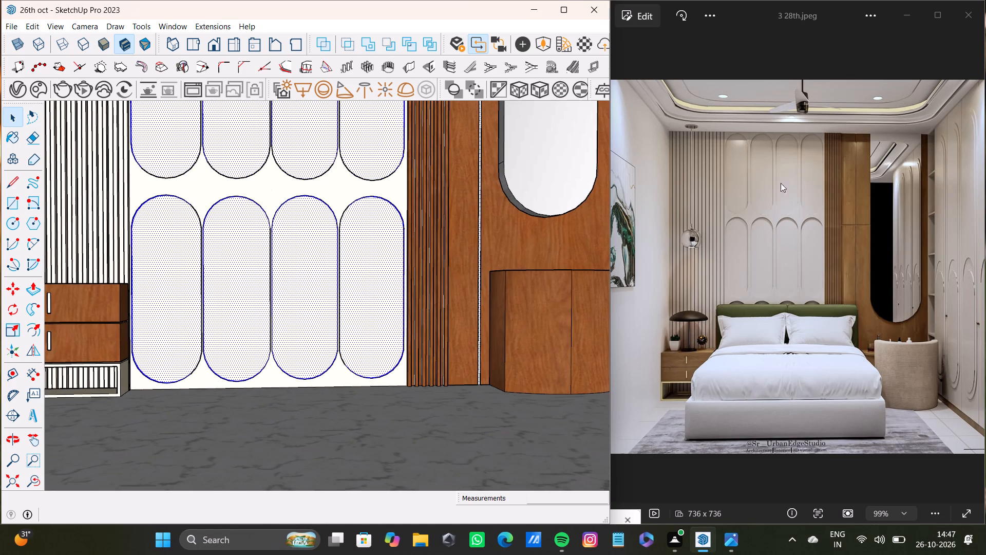
scroll(241, 160, up, 11)
shift+middle_drag(194, 238, 386, 151)
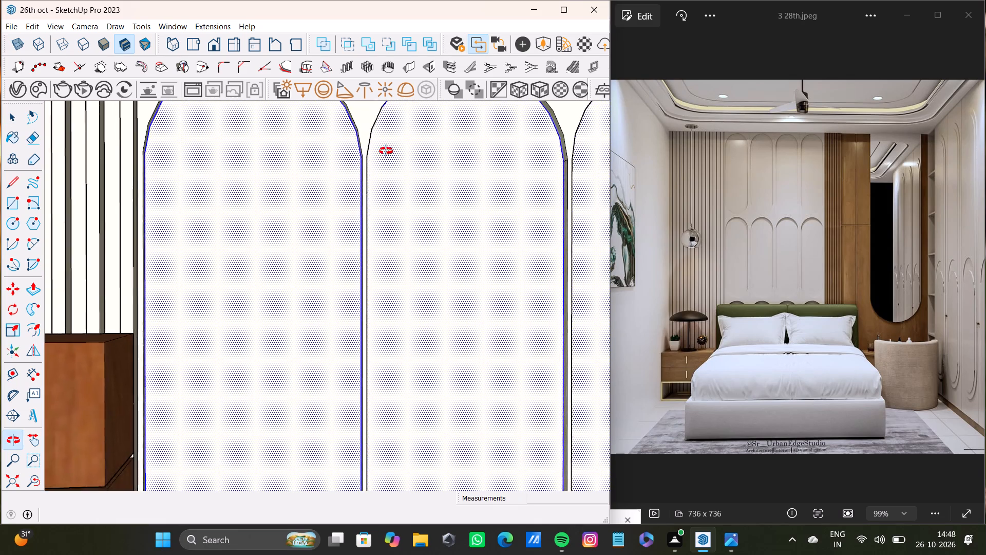
shift+middle_drag(386, 151, 387, 103)
scroll(381, 137, up, 15)
shift+double_click(358, 126)
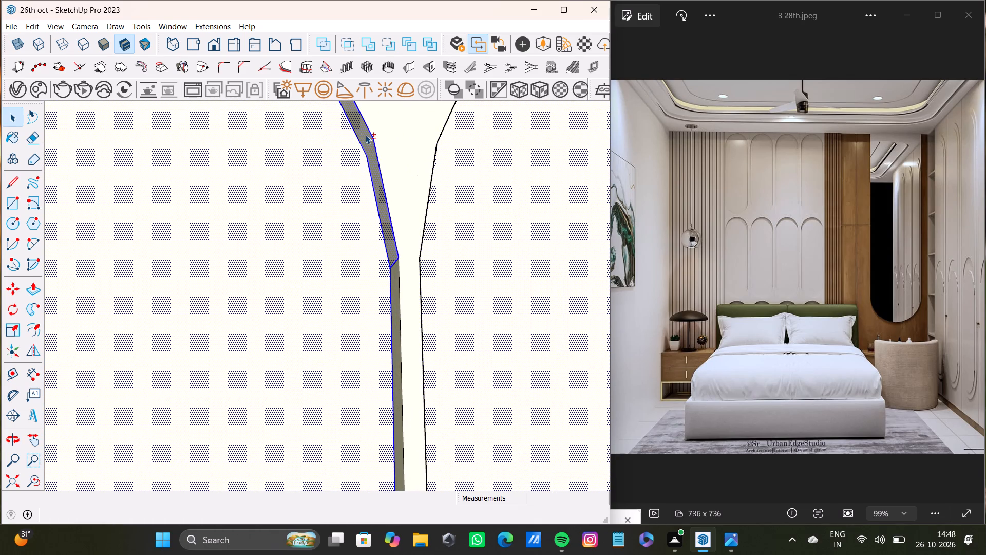
shift+scroll(389, 205, down, 5)
shift+middle_drag(390, 229, 392, 100)
shift+scroll(386, 131, up, 6)
shift+double_click(400, 178)
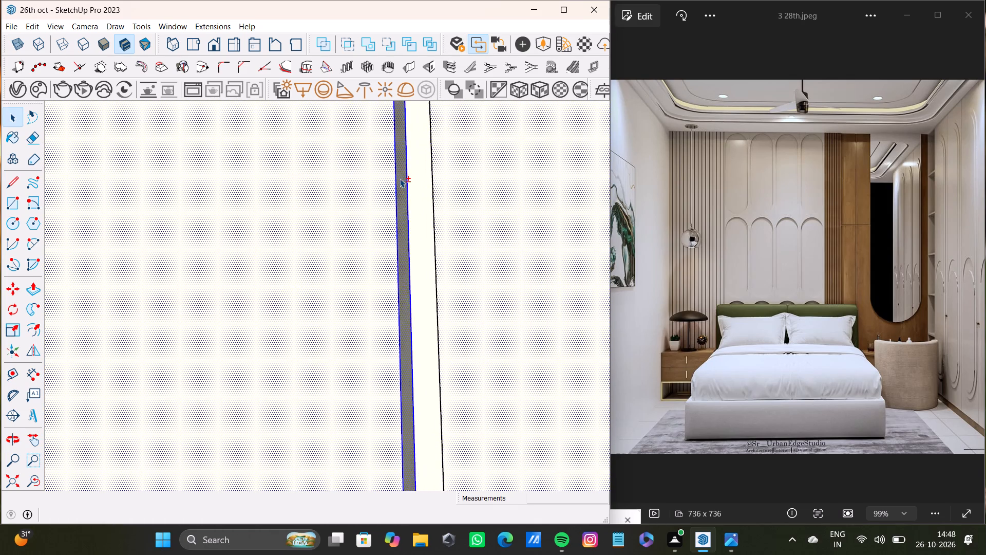
shift+scroll(400, 178, down, 20)
shift+scroll(400, 178, down, 5)
scroll(284, 223, up, 8)
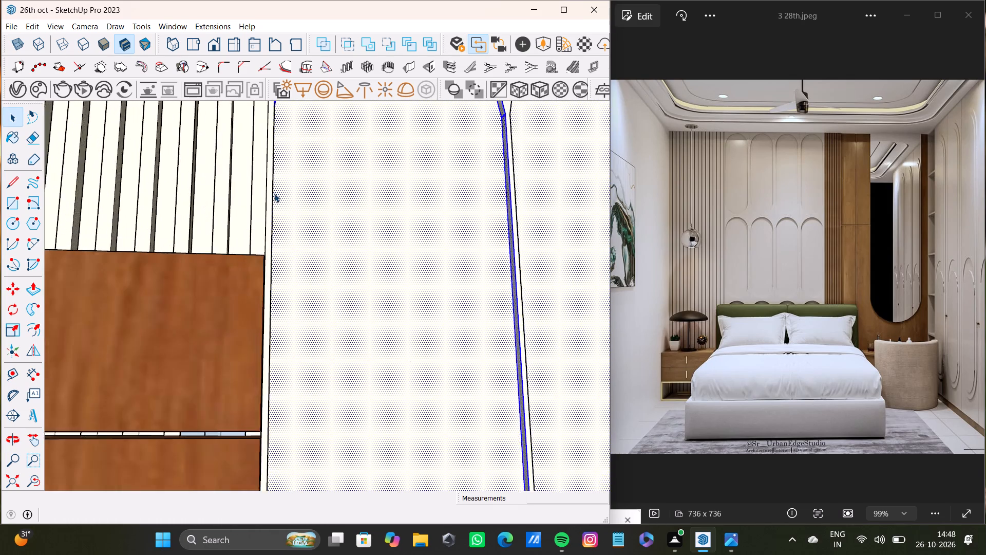
middle_drag(274, 193, 183, 207)
scroll(277, 196, up, 8)
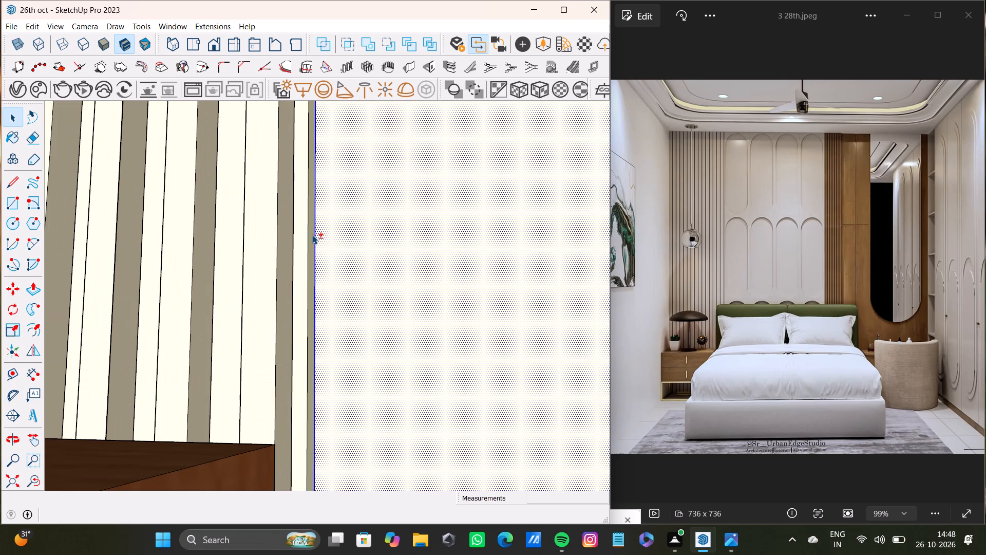
shift+double_click(312, 235)
shift+scroll(312, 235, down, 20)
shift+middle_drag(406, 283, 289, 113)
click(41, 481)
click(20, 482)
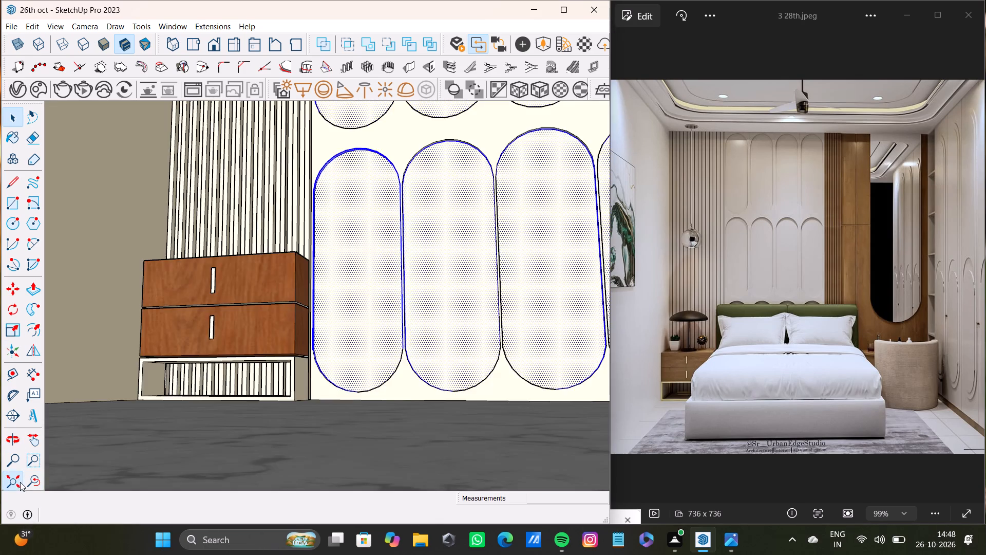
Add the lower curved thickness face of the bottom-row panel nearest the drawers to the selection.
middle_drag(337, 322, 343, 374)
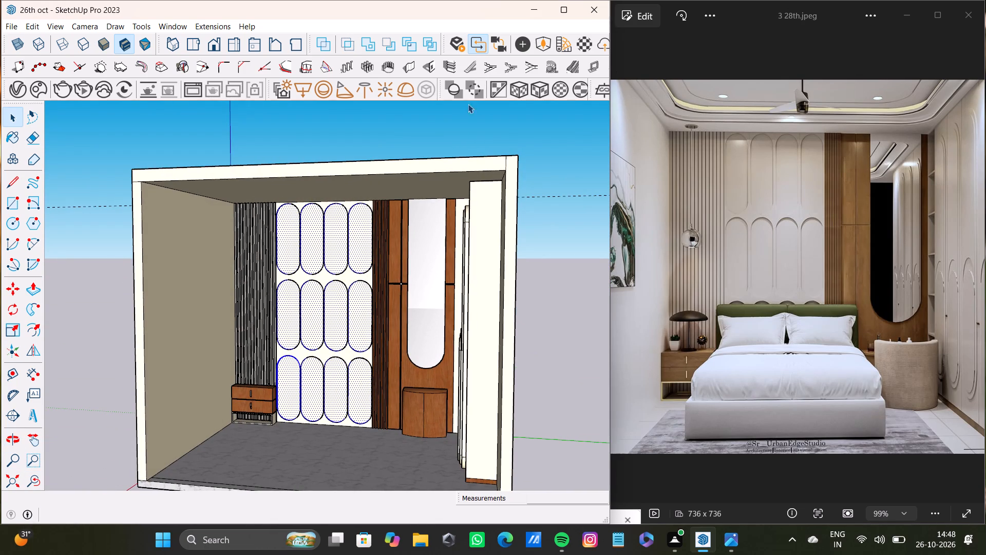
scroll(162, 496, up, 18)
shift+middle_drag(338, 430, 312, 361)
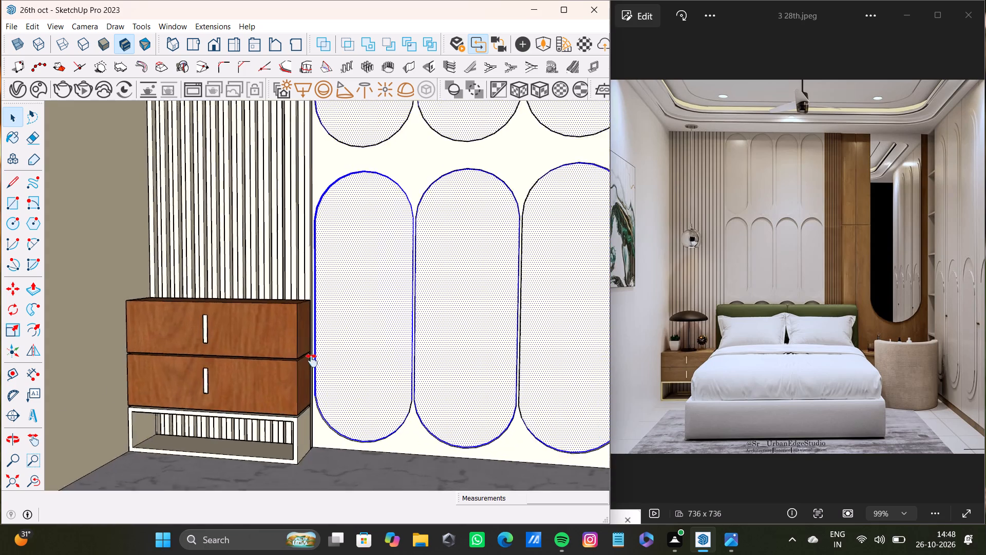
shift+middle_drag(312, 361, 272, 345)
scroll(273, 345, up, 20)
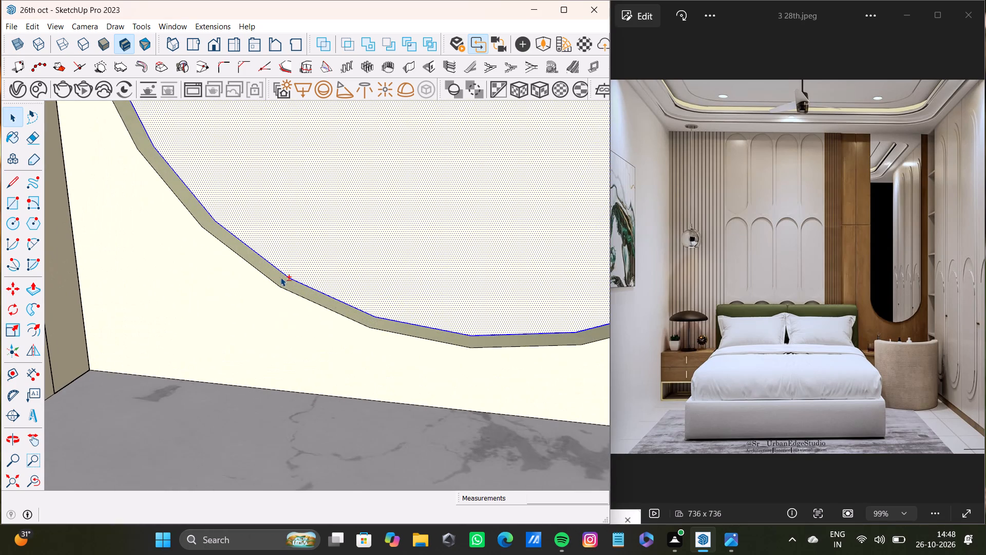
shift+double_click(280, 278)
shift+scroll(281, 277, down, 19)
shift+middle_drag(298, 282, 322, 347)
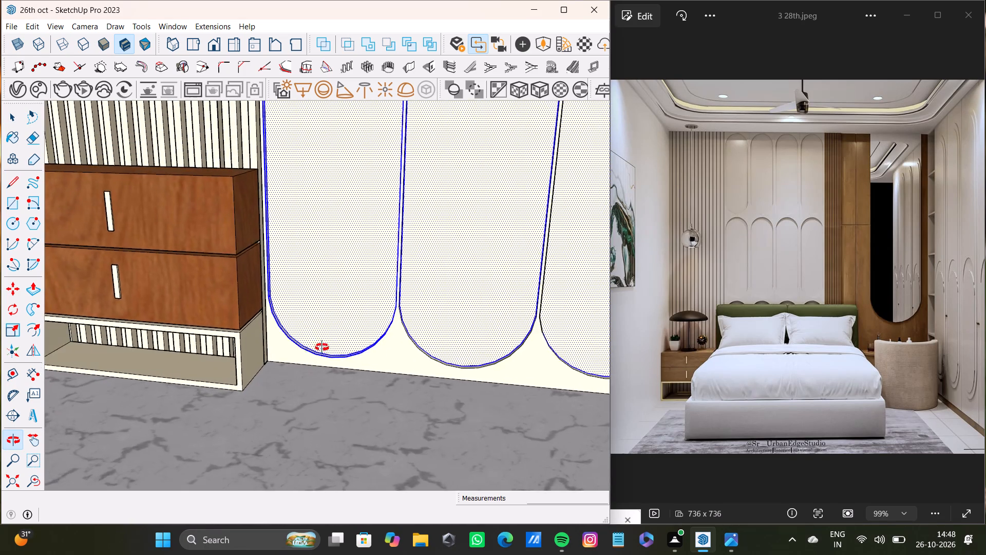
shift+middle_drag(322, 347, 393, 334)
shift+scroll(348, 274, up, 8)
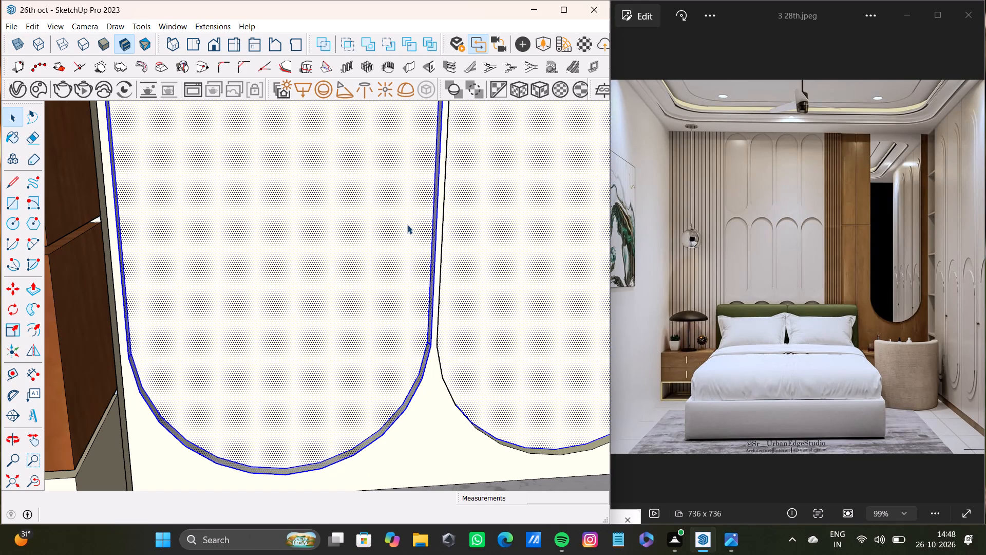
Add the top curved thickness face and the straight one farther from the drawers to the selection on the second bottom-row panel.
scroll(441, 254, down, 13)
scroll(469, 276, down, 9)
shift+middle_drag(458, 268, 342, 266)
shift+scroll(277, 256, up, 5)
shift+middle_drag(361, 230, 287, 219)
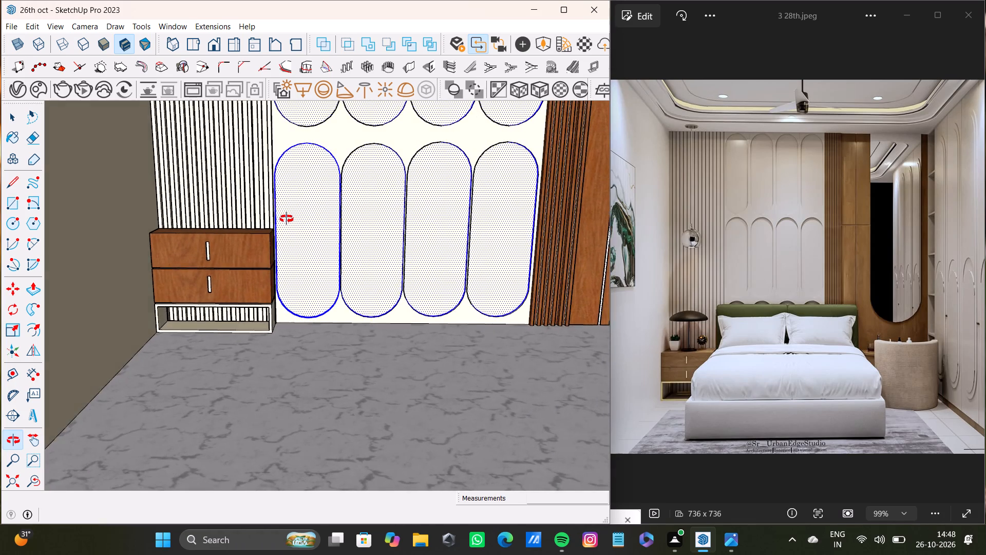
shift+middle_drag(287, 219, 318, 220)
scroll(318, 215, up, 20)
scroll(318, 215, up, 2)
middle_drag(365, 225, 442, 236)
shift+scroll(445, 236, up, 3)
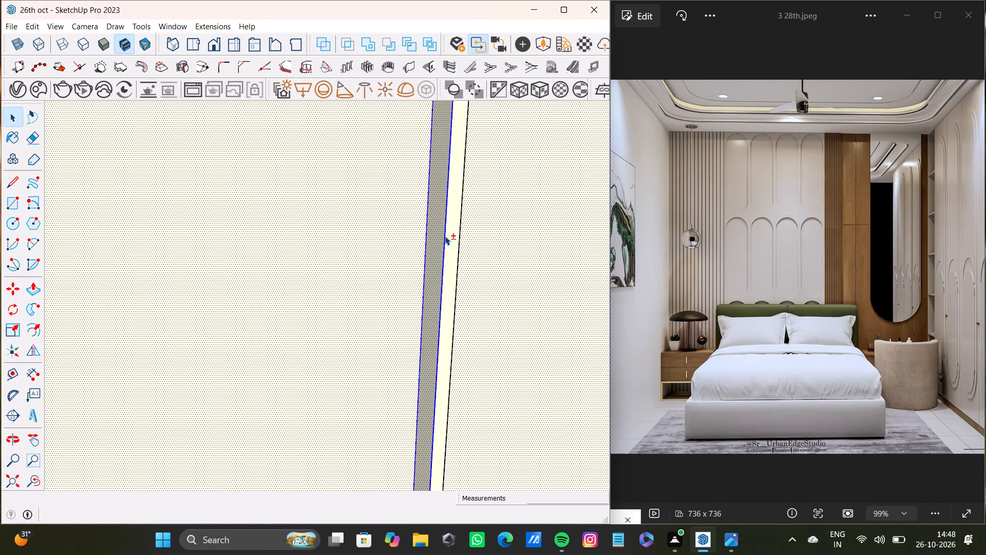
shift+scroll(445, 236, up, 4)
shift+scroll(279, 270, down, 6)
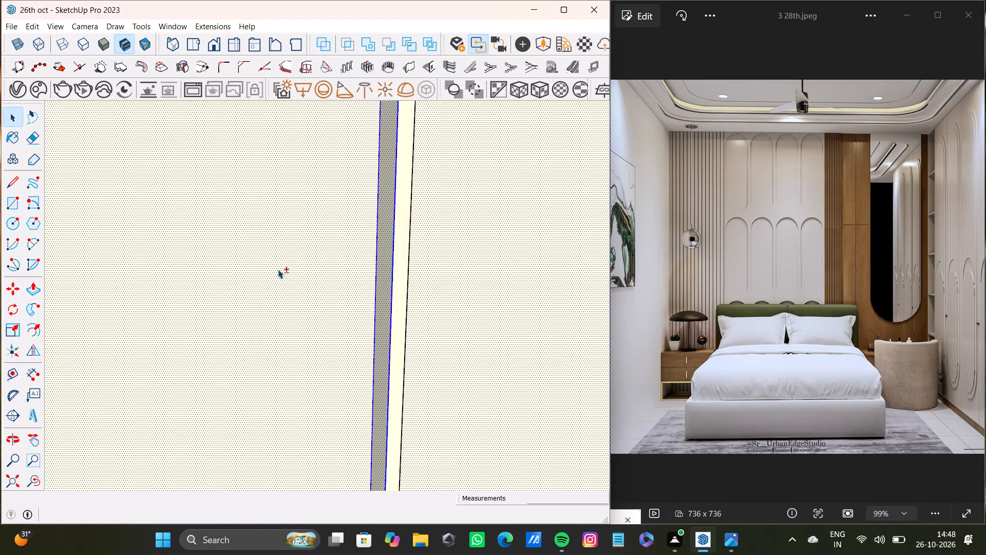
shift+scroll(278, 269, down, 17)
shift+scroll(310, 194, up, 9)
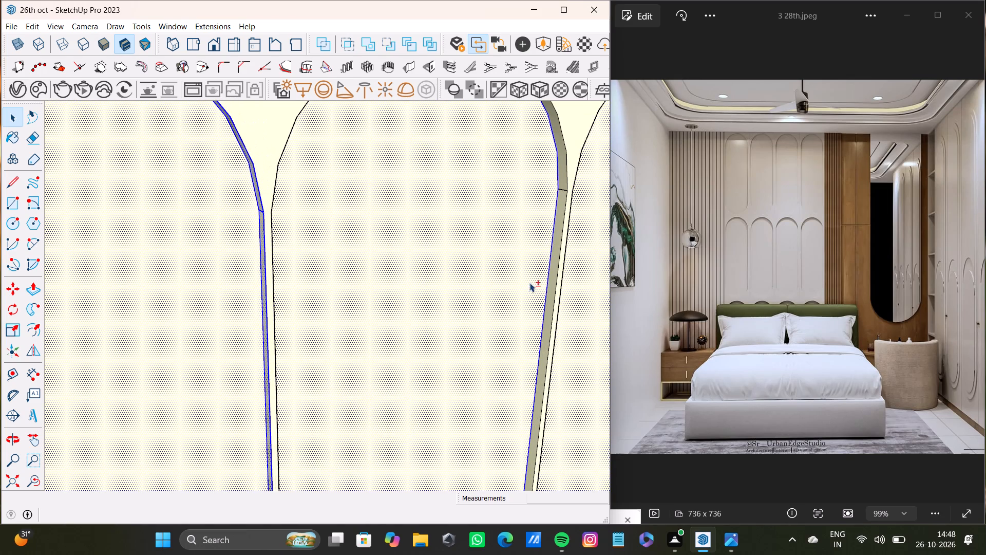
shift+double_click(549, 300)
shift+double_click(561, 161)
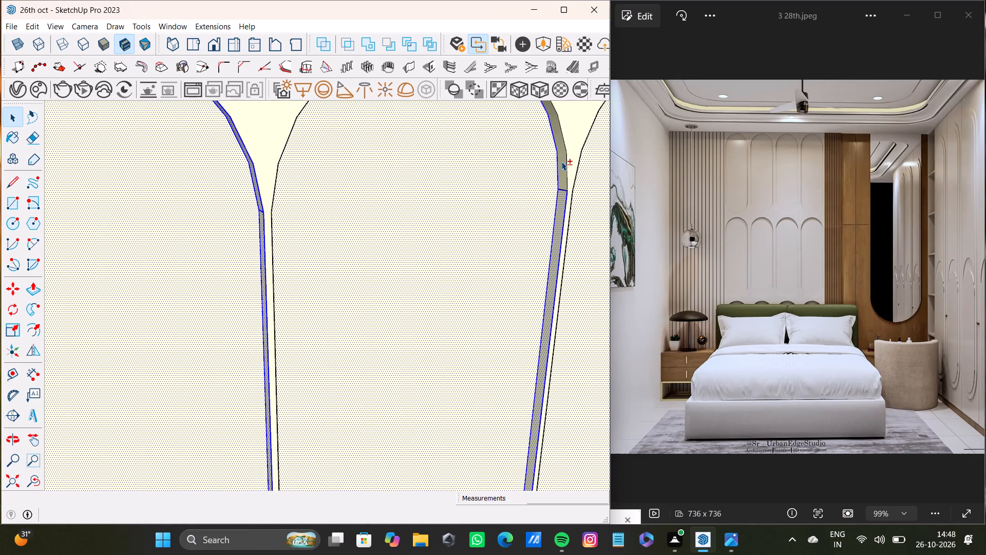
Add the drawer-side straight and lower curved thickness faces of the second bottom-row panel to the selection.
shift+scroll(468, 201, down, 9)
middle_drag(454, 238, 208, 205)
shift+scroll(280, 198, up, 11)
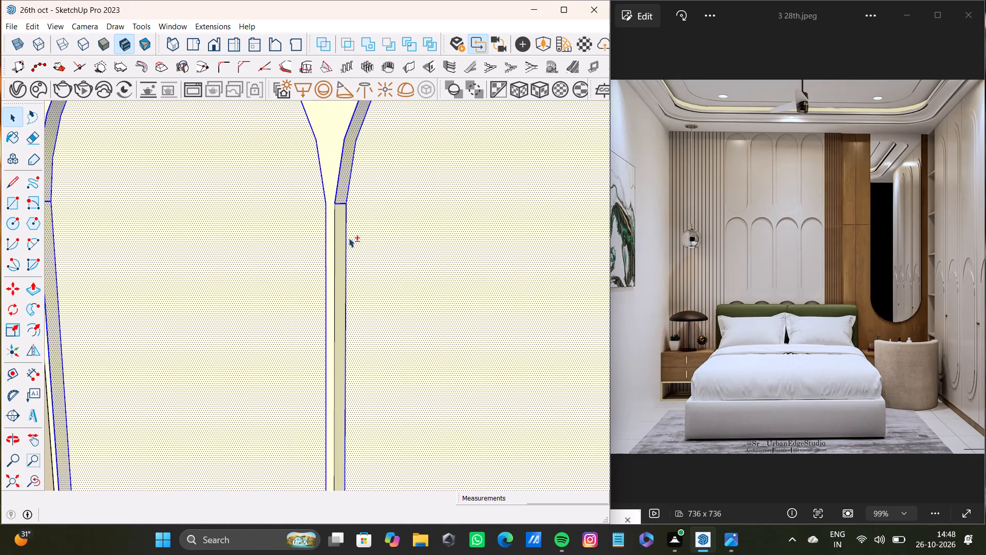
shift+double_click(343, 259)
shift+scroll(343, 259, down, 10)
shift+middle_drag(428, 347, 356, 178)
shift+scroll(375, 290, down, 4)
shift+middle_drag(380, 340, 381, 278)
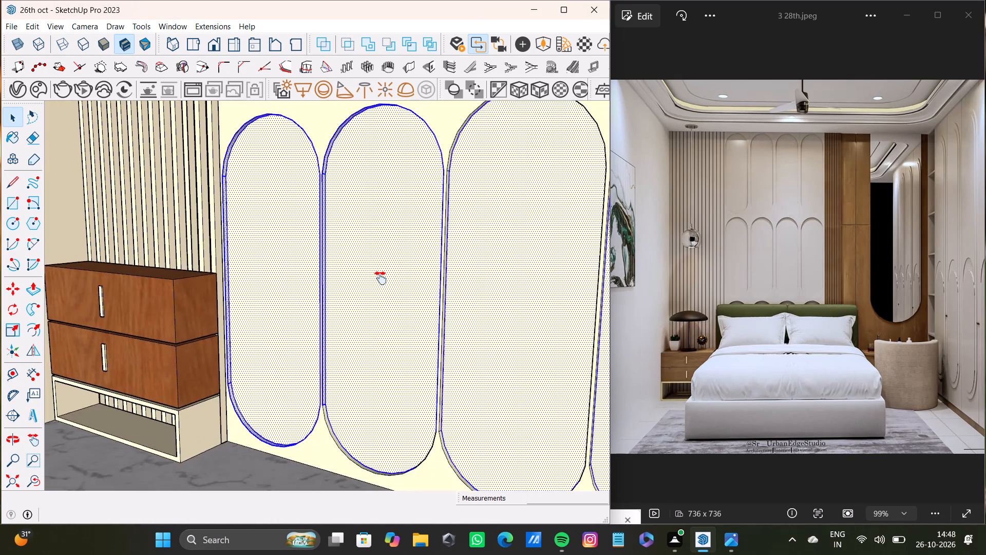
shift+middle_drag(381, 278, 389, 305)
shift+scroll(318, 309, up, 12)
shift+double_click(304, 311)
Add the lower curved and drawer-side straight thickness faces of the third bottom-row panel to the selection.
shift+scroll(304, 311, down, 2)
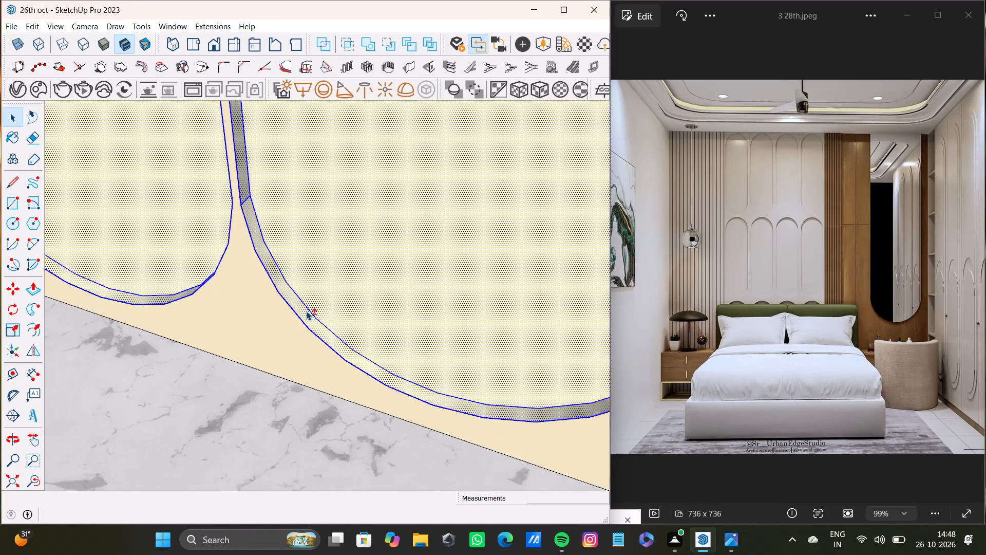
shift+scroll(306, 311, down, 13)
shift+middle_drag(411, 322, 280, 237)
shift+scroll(274, 236, up, 14)
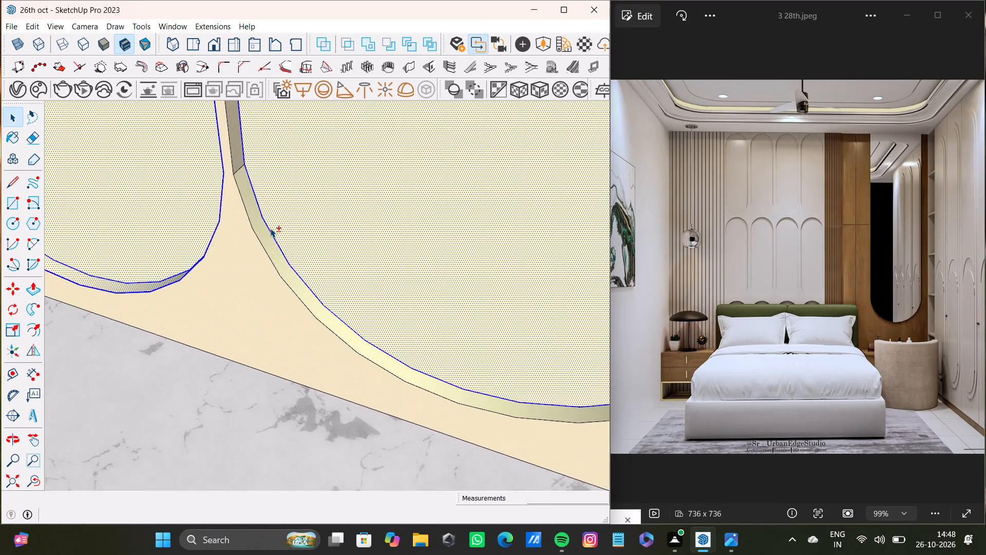
shift+double_click(262, 225)
shift+double_click(236, 138)
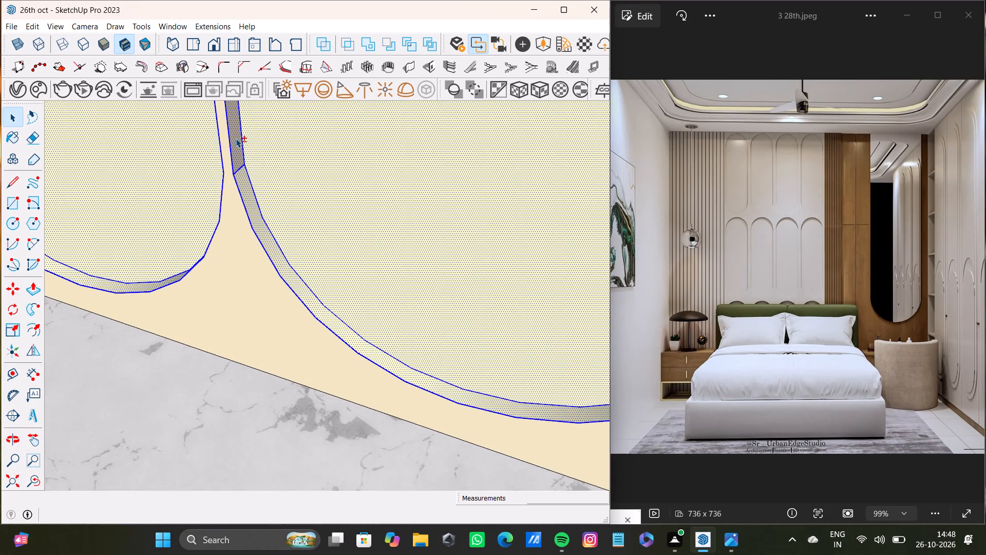
Add the top curved and drawer-side straight thickness faces of the fourth bottom-row panel, beside the wooden slats, to the selection.
shift+scroll(289, 238, down, 4)
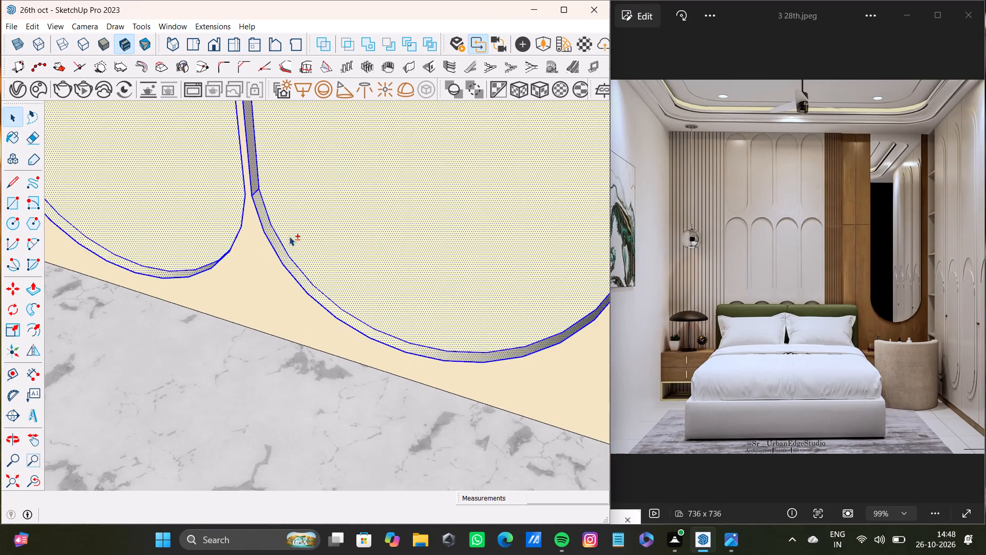
shift+scroll(289, 236, down, 4)
shift+middle_drag(288, 234, 231, 276)
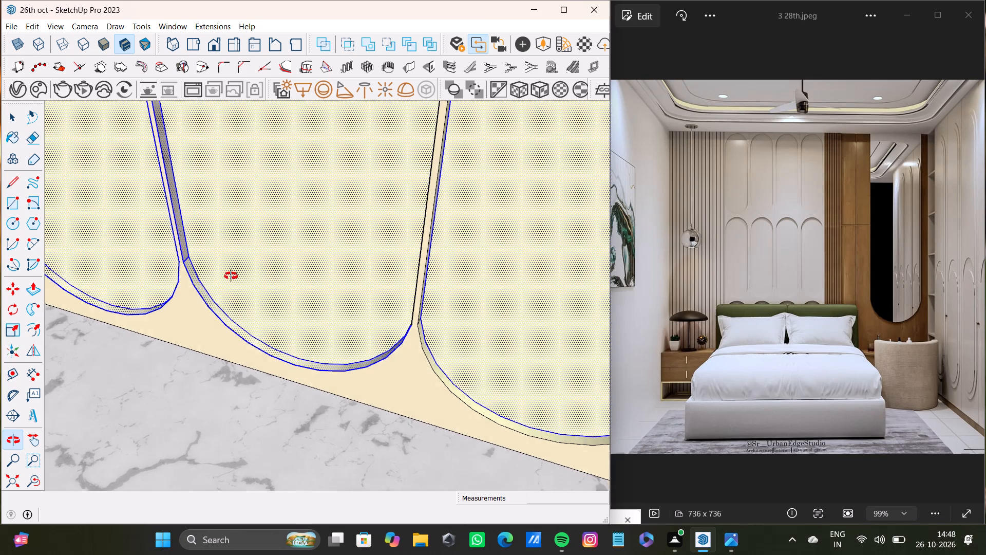
shift+middle_drag(231, 276, 255, 246)
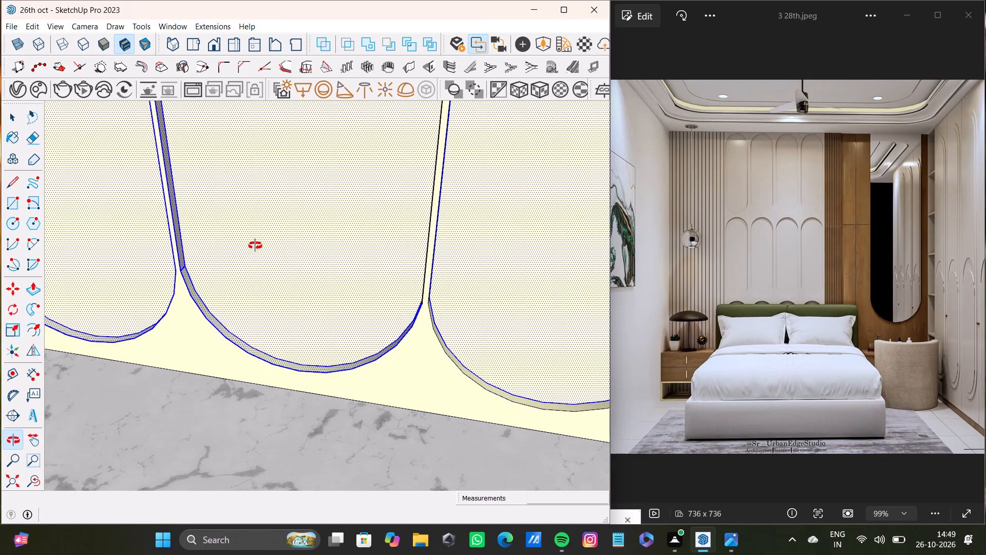
shift+middle_drag(255, 246, 255, 242)
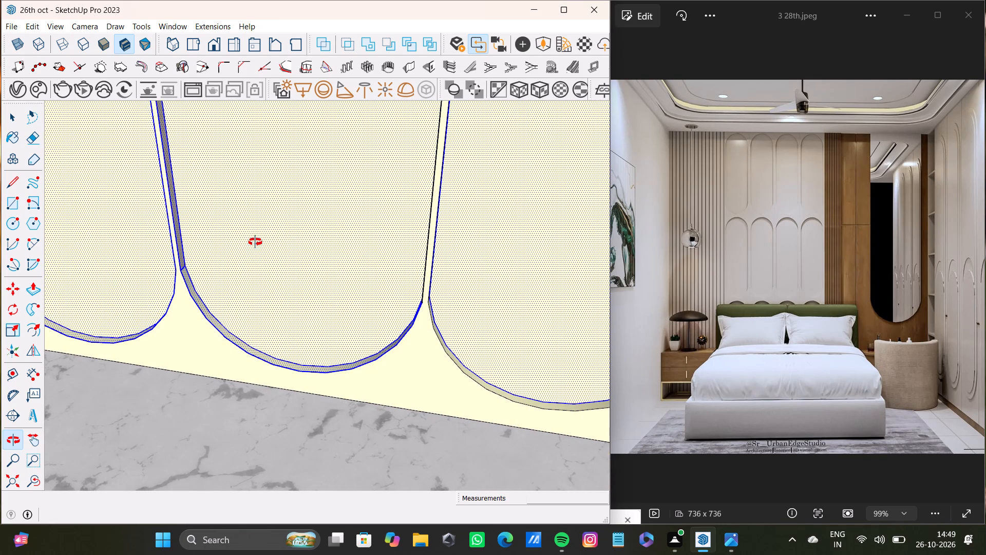
shift+middle_drag(255, 242, 259, 236)
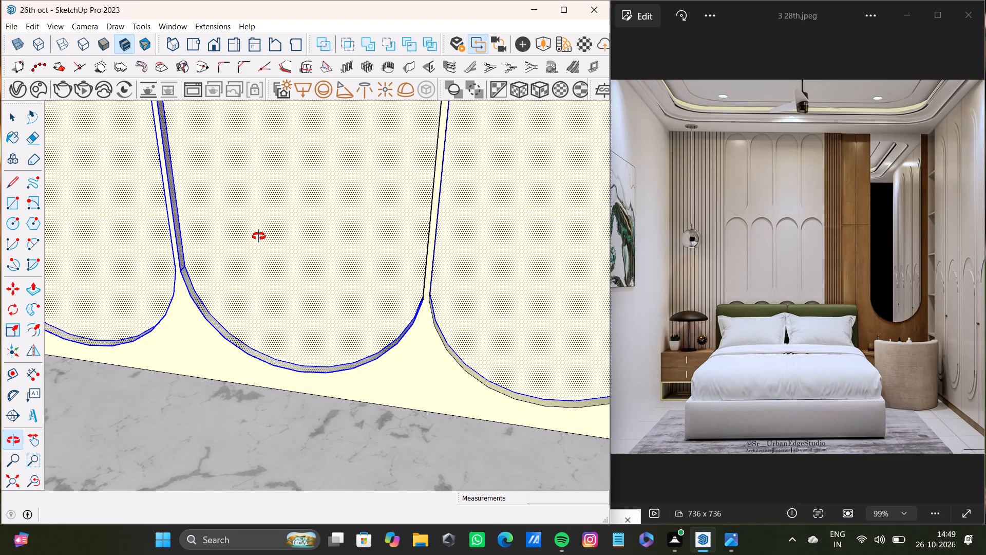
shift+middle_drag(259, 236, 259, 235)
scroll(241, 252, down, 19)
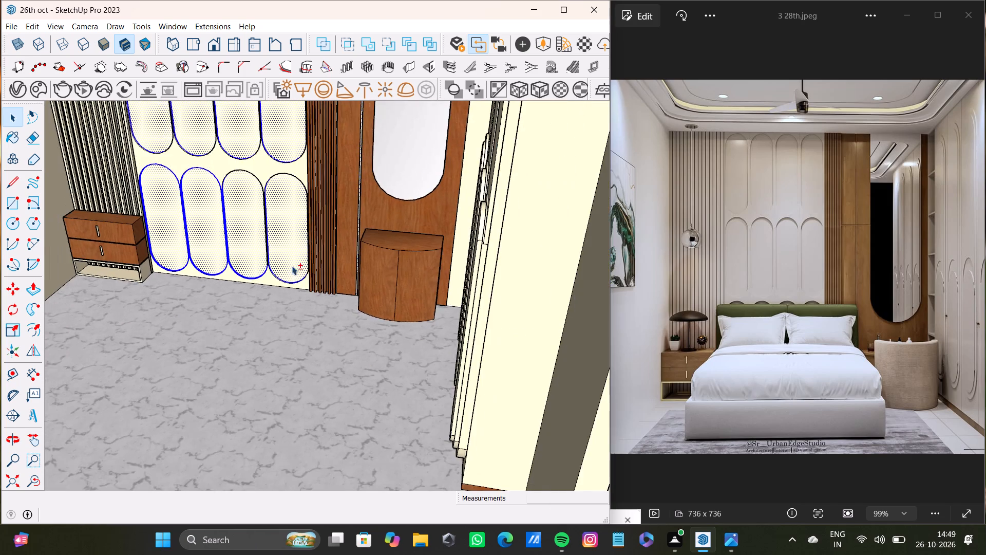
shift+scroll(292, 240, up, 20)
shift+scroll(292, 240, up, 3)
shift+scroll(258, 285, down, 4)
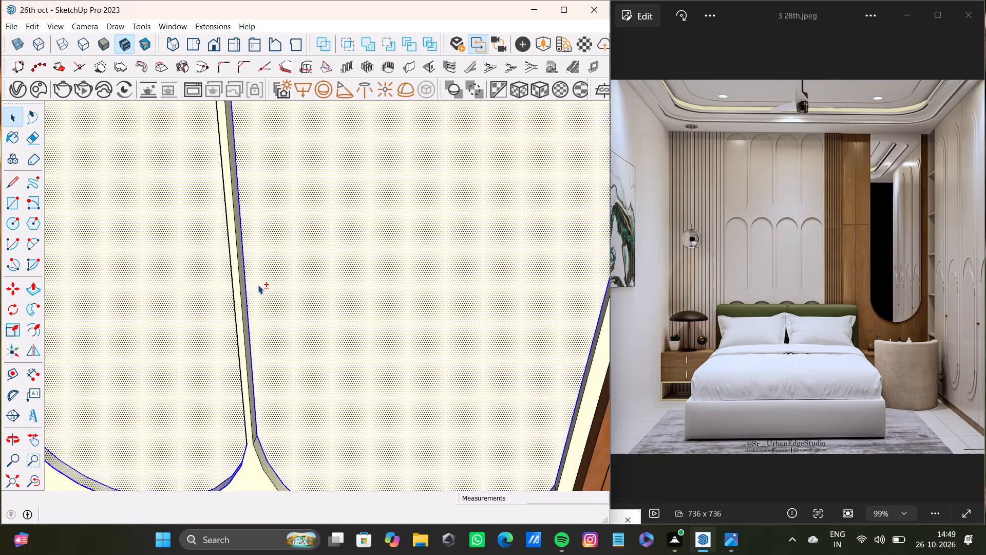
shift+scroll(258, 285, down, 19)
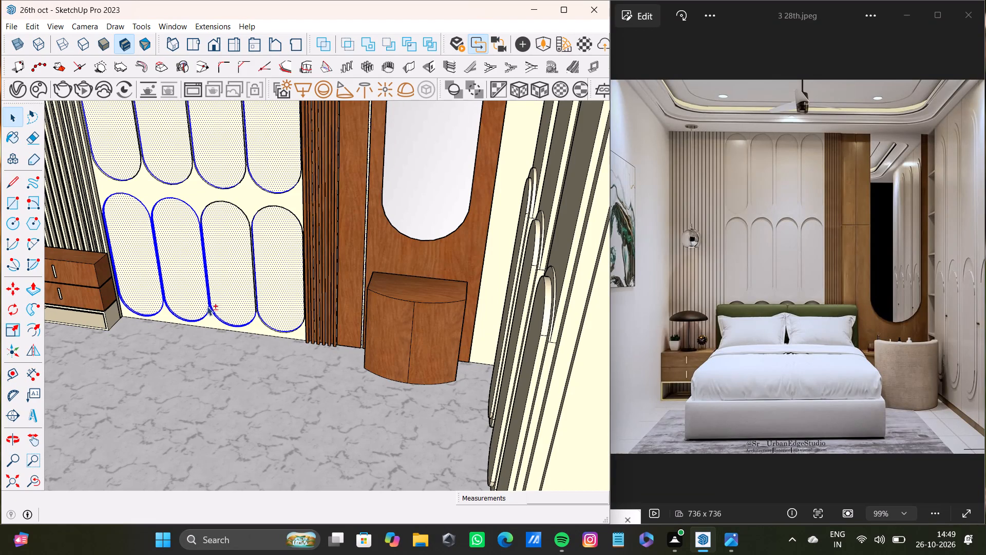
shift+scroll(259, 214, up, 9)
scroll(256, 224, up, 12)
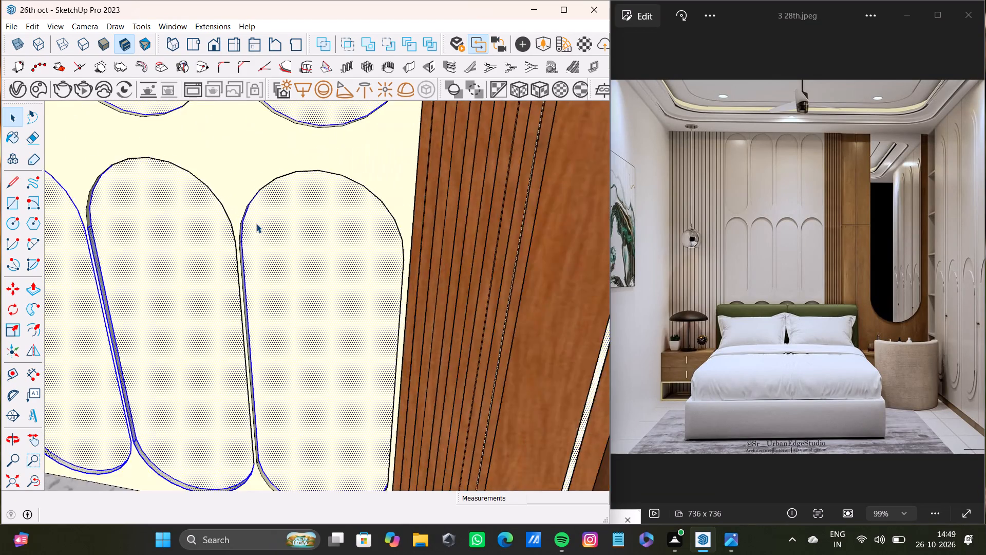
scroll(256, 224, up, 3)
middle_drag(257, 220, 231, 187)
shift+scroll(237, 240, up, 10)
shift+double_click(241, 241)
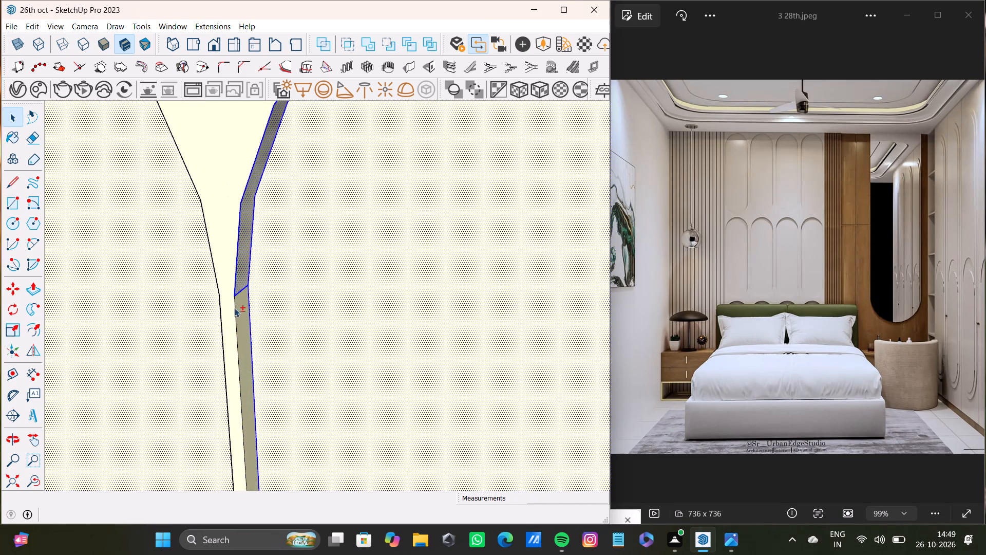
shift+double_click(242, 326)
Add the top curved thickness face of the third bottom-row panel to the selection.
shift+scroll(243, 326, down, 20)
shift+scroll(243, 326, down, 1)
middle_drag(246, 324, 382, 145)
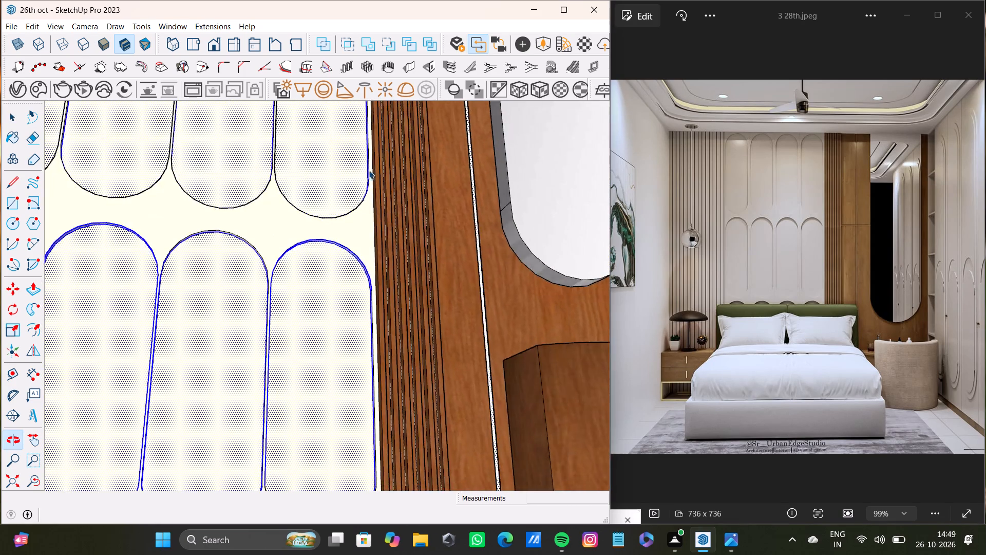
scroll(362, 224, up, 8)
shift+scroll(150, 264, down, 4)
shift+middle_drag(150, 263, 414, 289)
shift+scroll(339, 269, up, 12)
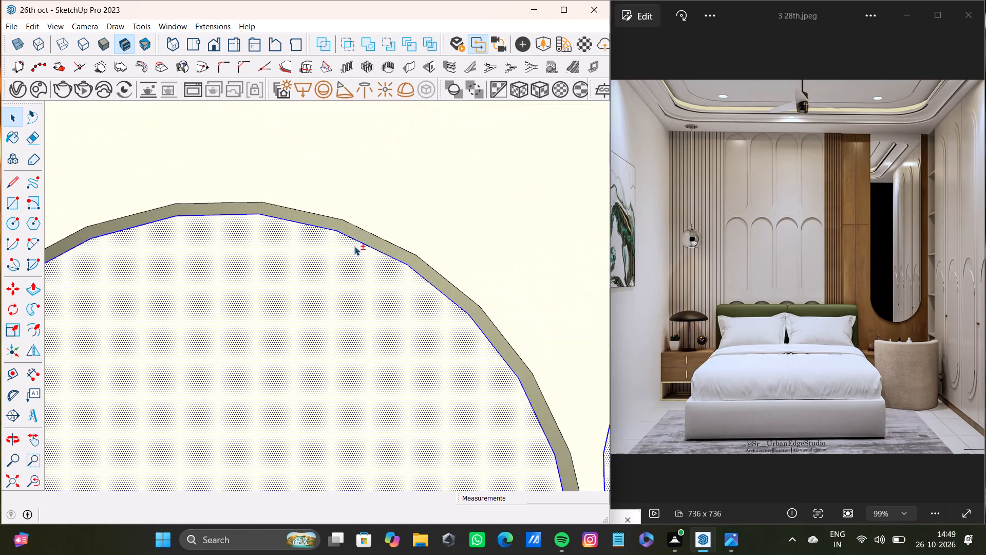
shift+click(372, 235)
shift+double_click(372, 240)
Add the lower curved thickness face of the fourth bottom-row panel, beside the wooden slats, to the selection.
shift+scroll(371, 242, down, 12)
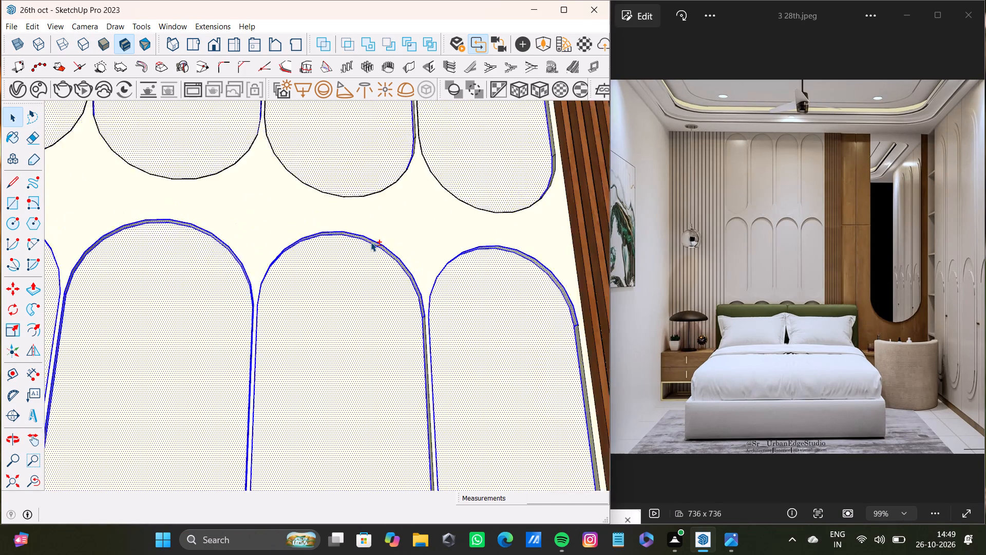
shift+scroll(371, 242, down, 6)
shift+middle_drag(394, 271, 252, 117)
shift+scroll(394, 262, down, 4)
shift+click(34, 483)
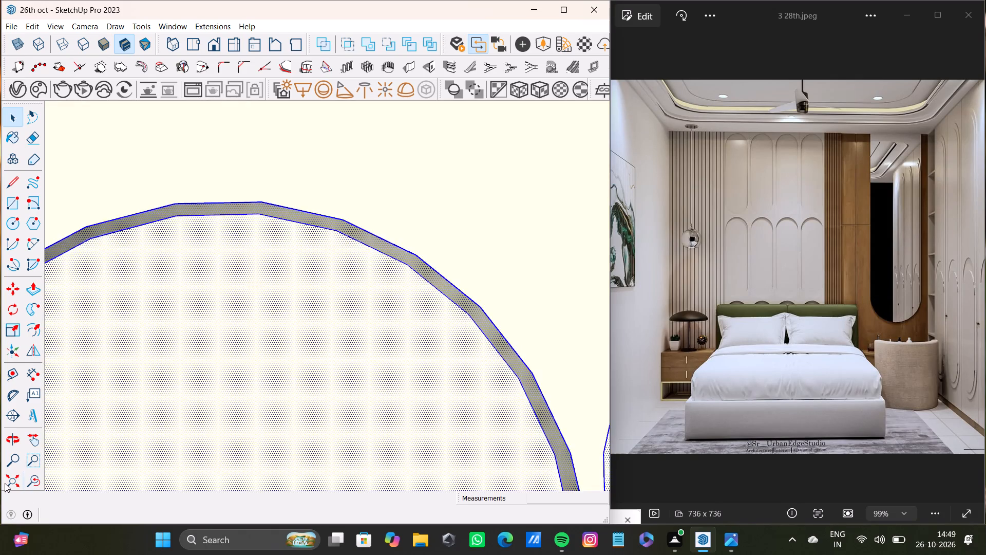
shift+click(4, 483)
middle_drag(254, 420, 213, 528)
scroll(402, 384, up, 11)
shift+middle_drag(230, 376, 431, 289)
shift+scroll(424, 341, up, 5)
shift+middle_drag(420, 364, 347, 334)
shift+scroll(344, 354, up, 10)
shift+double_click(351, 393)
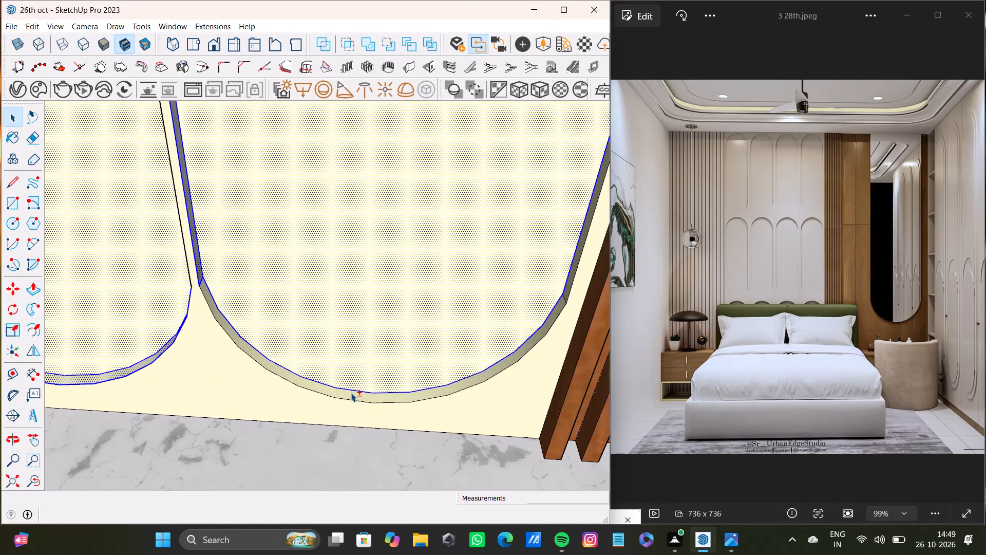
Remove the front faces of the four bottom-row panels from the selection, keeping their outlines and thickness faces.
shift+scroll(388, 281, down, 10)
shift+click(372, 277)
shift+click(219, 258)
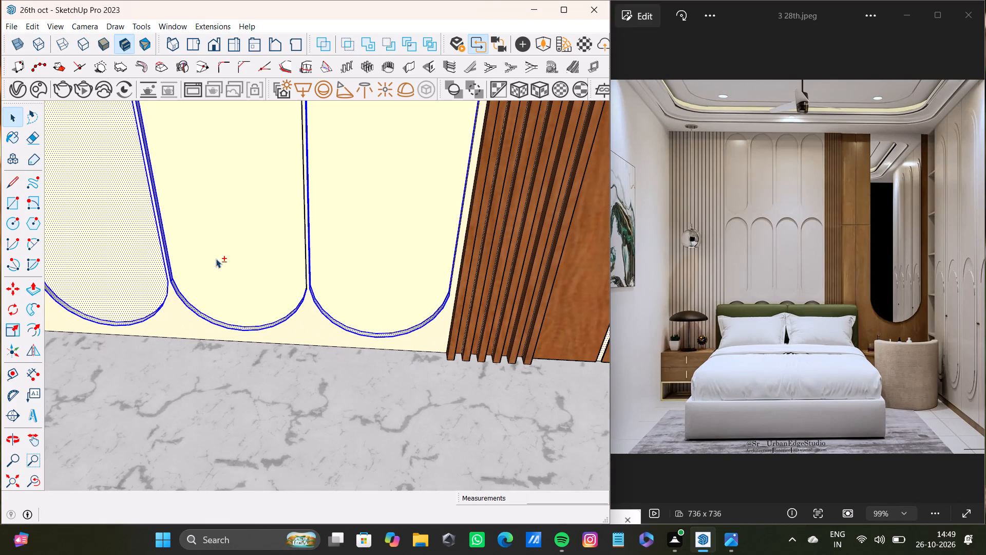
shift+click(114, 269)
shift+scroll(212, 283, down, 1)
shift+middle_drag(212, 283, 524, 275)
shift+click(292, 258)
Remove the front faces of the four middle-row panels from the selection, keeping their outlines.
shift+scroll(328, 250, down, 4)
shift+middle_drag(331, 248, 292, 332)
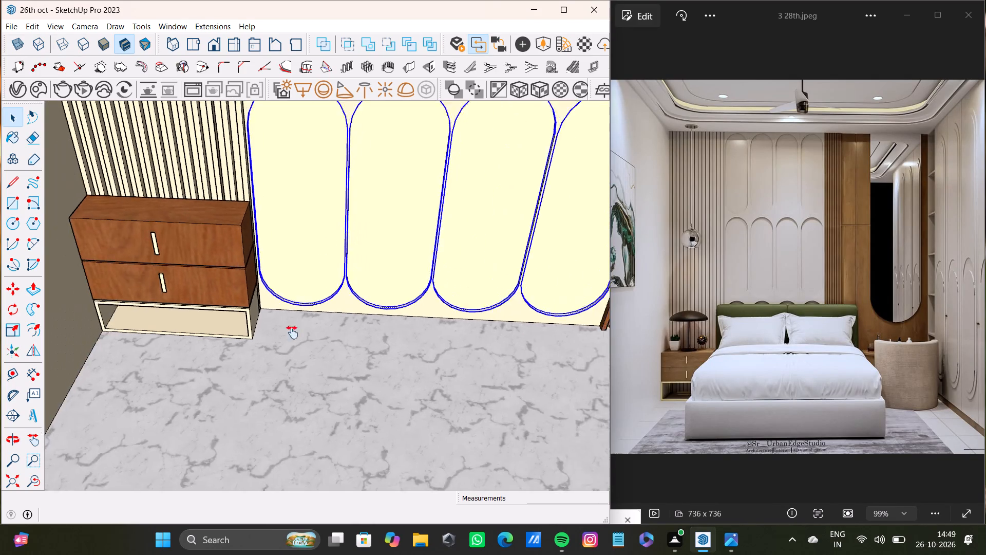
shift+middle_drag(292, 332, 274, 299)
shift+click(273, 237)
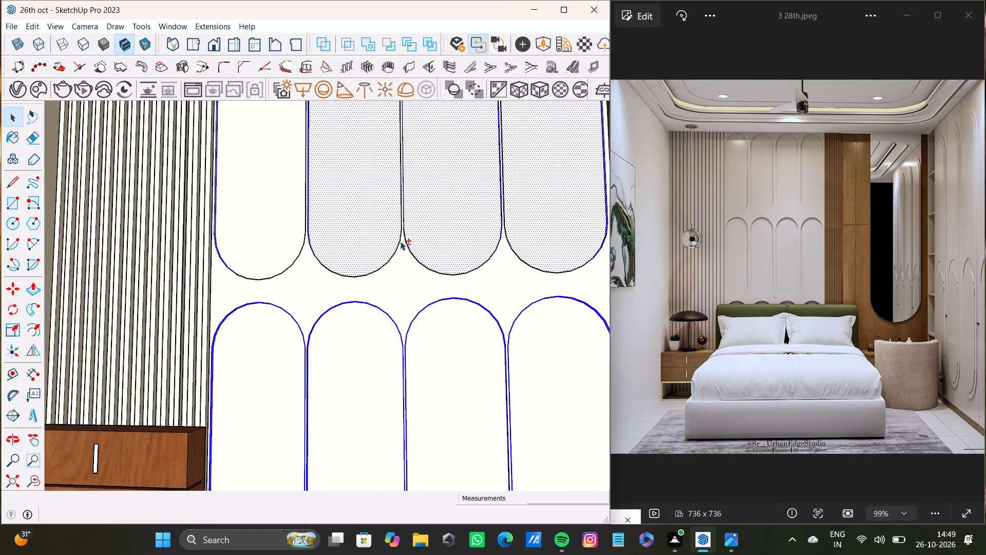
shift+click(383, 237)
shift+click(440, 233)
shift+click(540, 230)
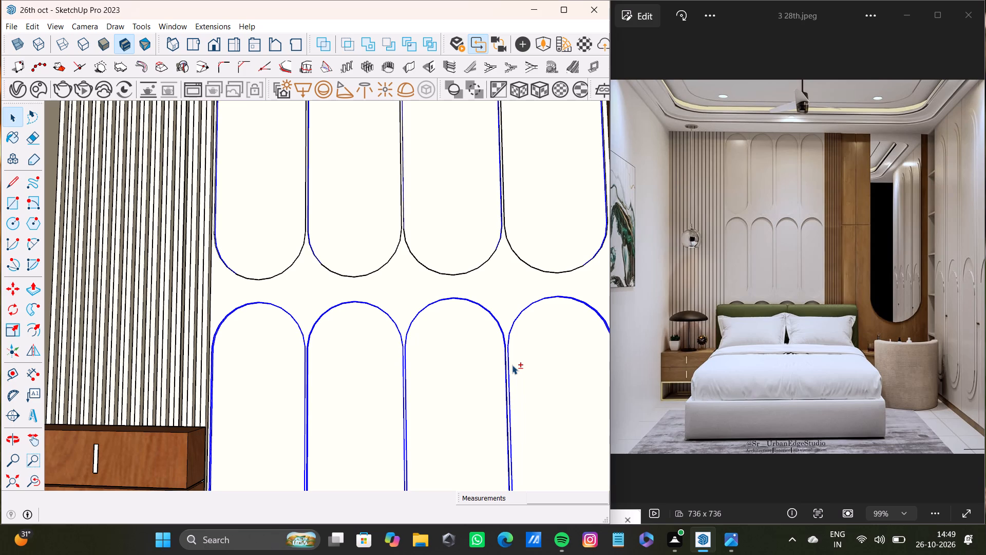
Add the lower curved and slat-side straight thickness faces of the middle-row panel above the drawers' side to the selection.
scroll(372, 302, up, 8)
middle_drag(233, 266, 196, 404)
shift+scroll(187, 323, up, 10)
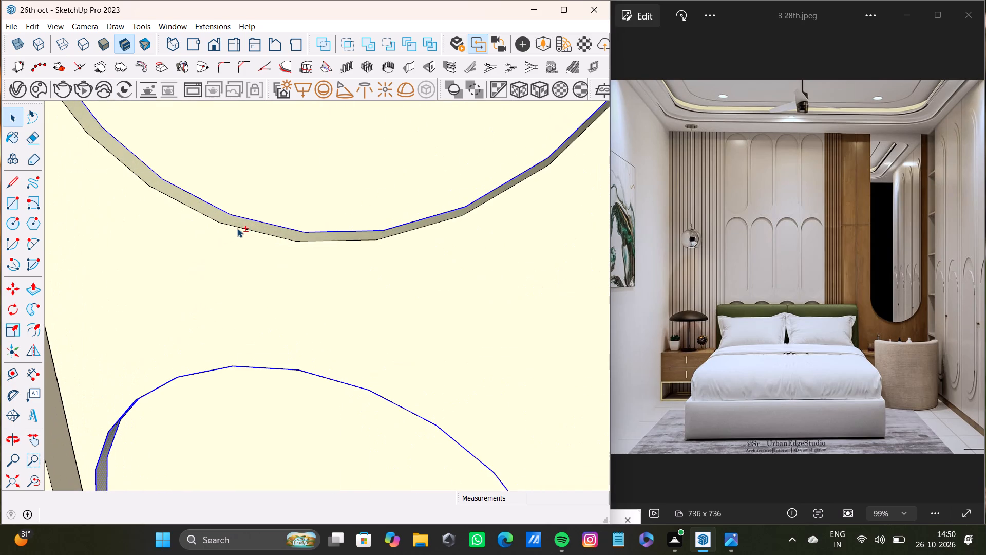
shift+double_click(244, 223)
shift+scroll(248, 227, down, 14)
shift+scroll(222, 191, up, 1)
shift+middle_drag(218, 178, 267, 416)
shift+scroll(205, 322, up, 2)
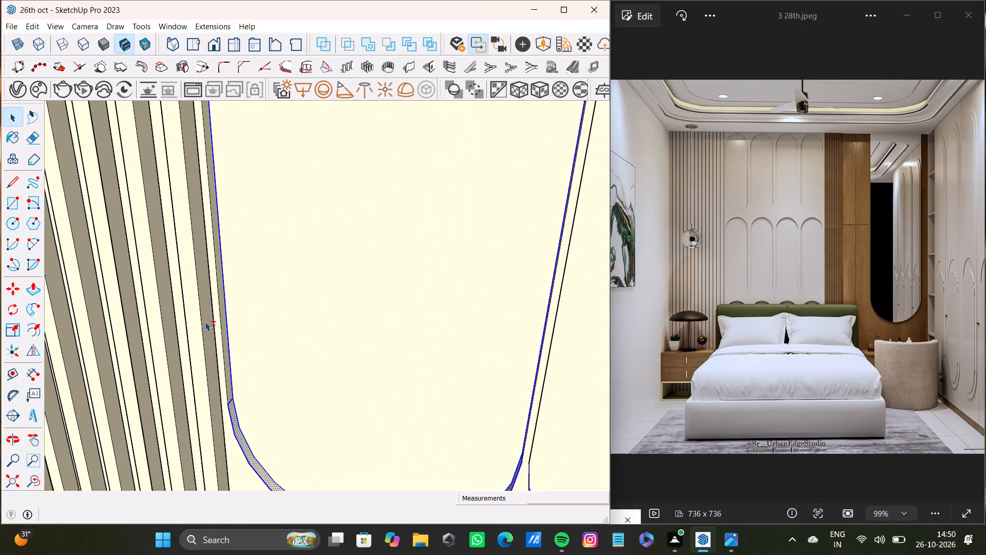
shift+scroll(205, 322, up, 5)
shift+double_click(231, 335)
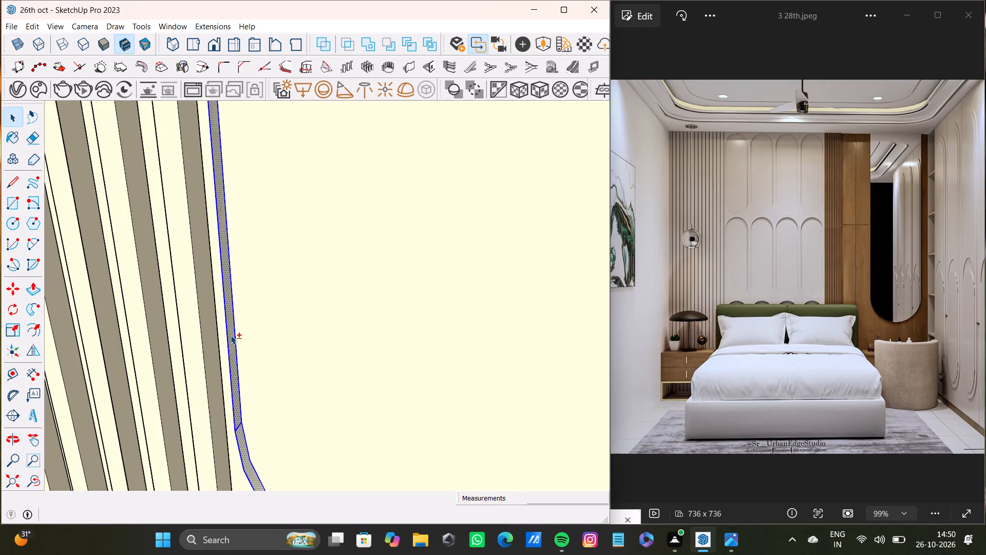
Add the other straight thickness face of the same middle-row panel, facing its neighbouring panel, to the selection.
shift+scroll(231, 335, down, 16)
middle_drag(231, 339, 382, 310)
scroll(321, 306, up, 7)
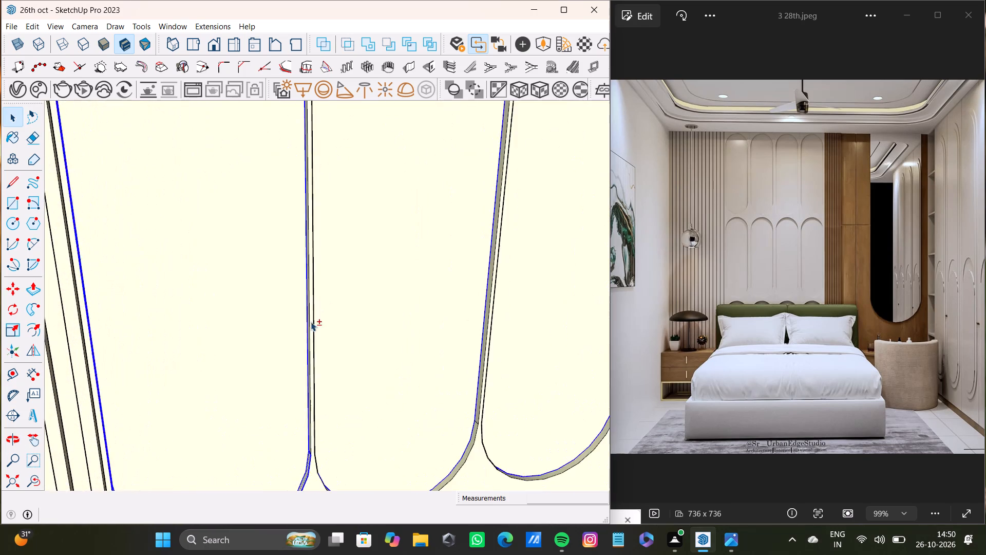
middle_drag(305, 334, 339, 334)
shift+scroll(327, 337, up, 11)
shift+double_click(325, 338)
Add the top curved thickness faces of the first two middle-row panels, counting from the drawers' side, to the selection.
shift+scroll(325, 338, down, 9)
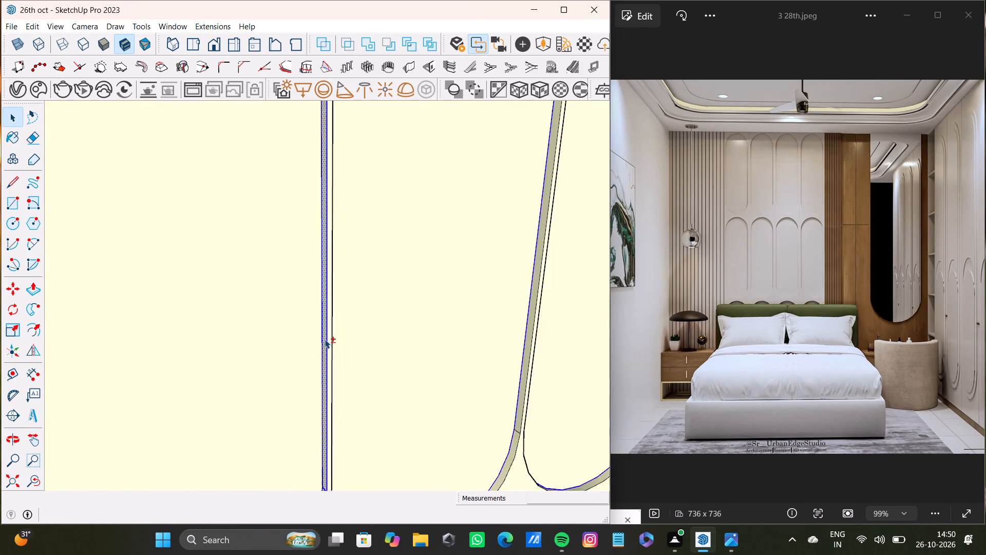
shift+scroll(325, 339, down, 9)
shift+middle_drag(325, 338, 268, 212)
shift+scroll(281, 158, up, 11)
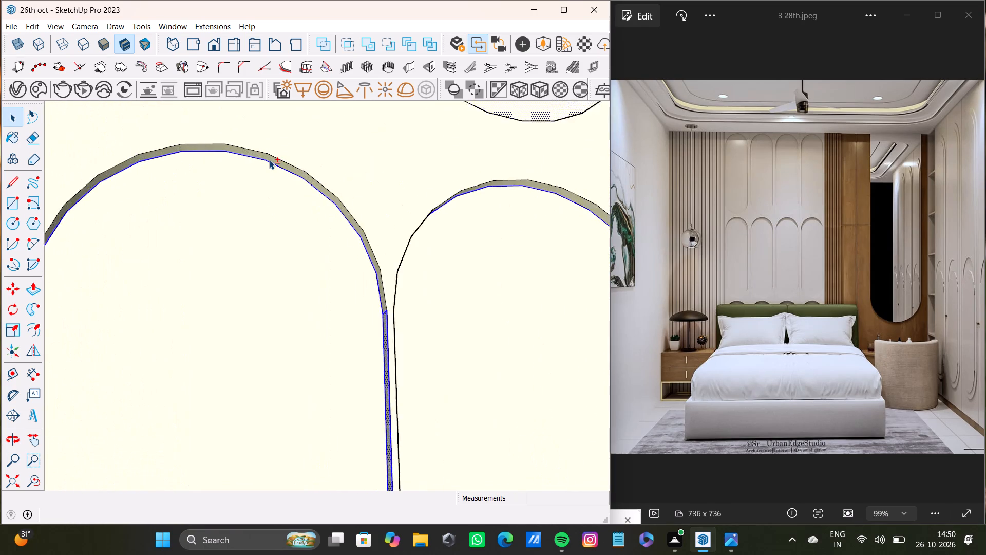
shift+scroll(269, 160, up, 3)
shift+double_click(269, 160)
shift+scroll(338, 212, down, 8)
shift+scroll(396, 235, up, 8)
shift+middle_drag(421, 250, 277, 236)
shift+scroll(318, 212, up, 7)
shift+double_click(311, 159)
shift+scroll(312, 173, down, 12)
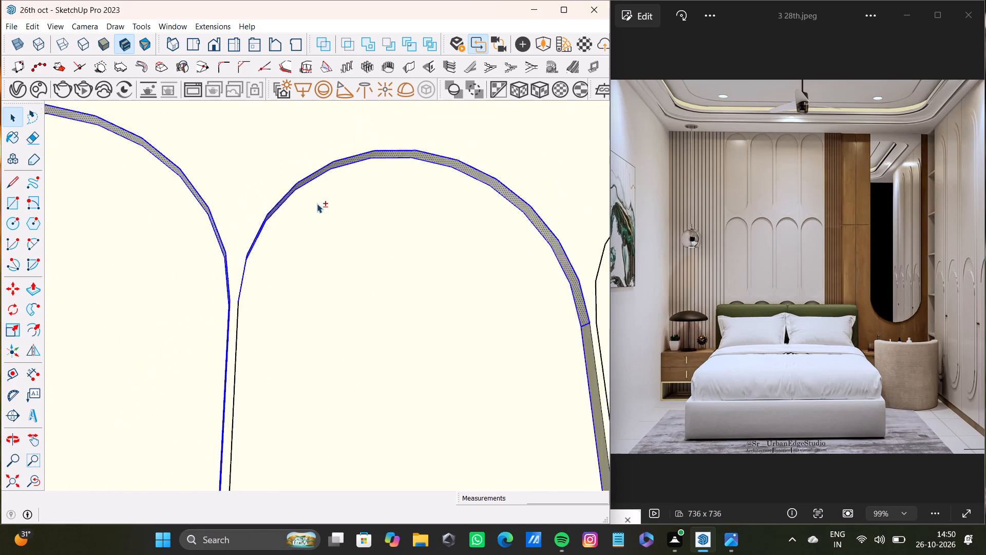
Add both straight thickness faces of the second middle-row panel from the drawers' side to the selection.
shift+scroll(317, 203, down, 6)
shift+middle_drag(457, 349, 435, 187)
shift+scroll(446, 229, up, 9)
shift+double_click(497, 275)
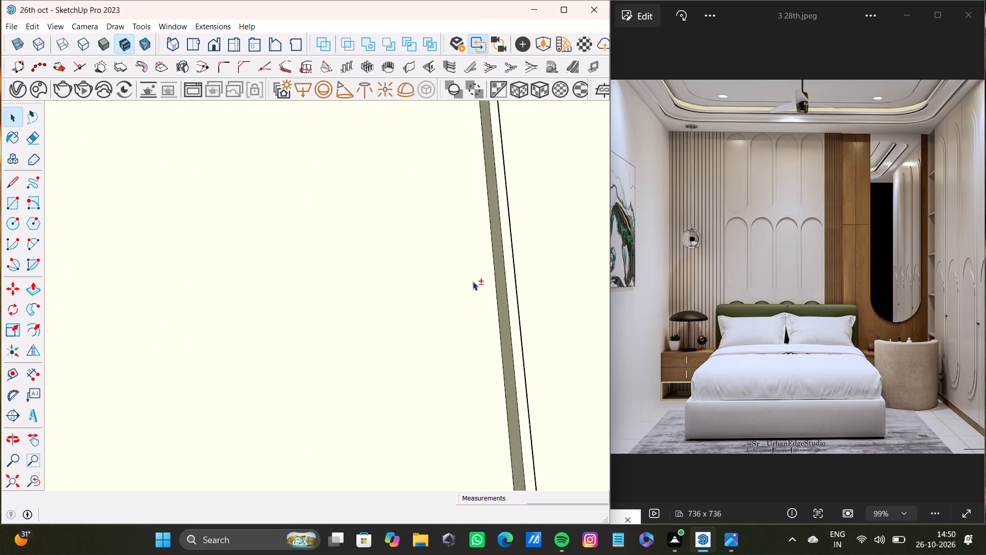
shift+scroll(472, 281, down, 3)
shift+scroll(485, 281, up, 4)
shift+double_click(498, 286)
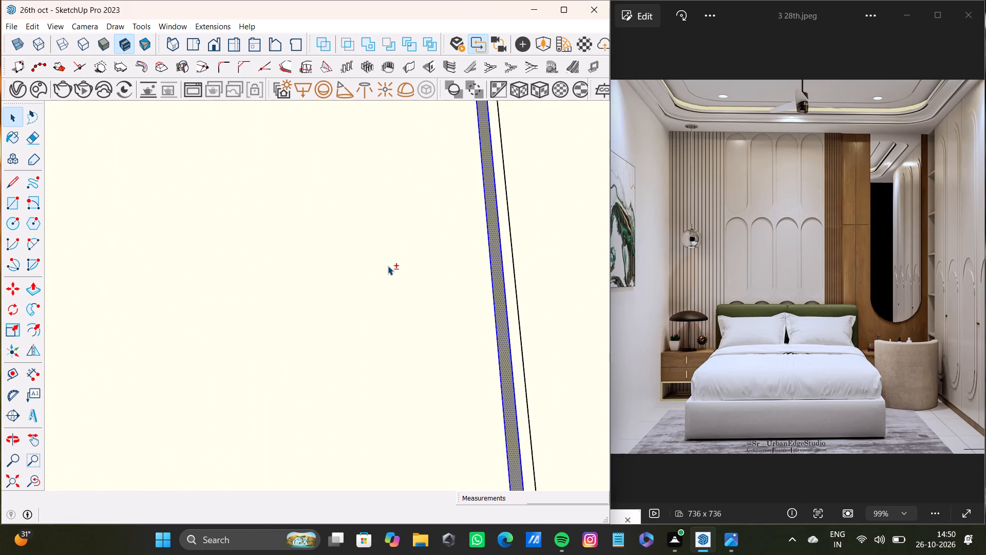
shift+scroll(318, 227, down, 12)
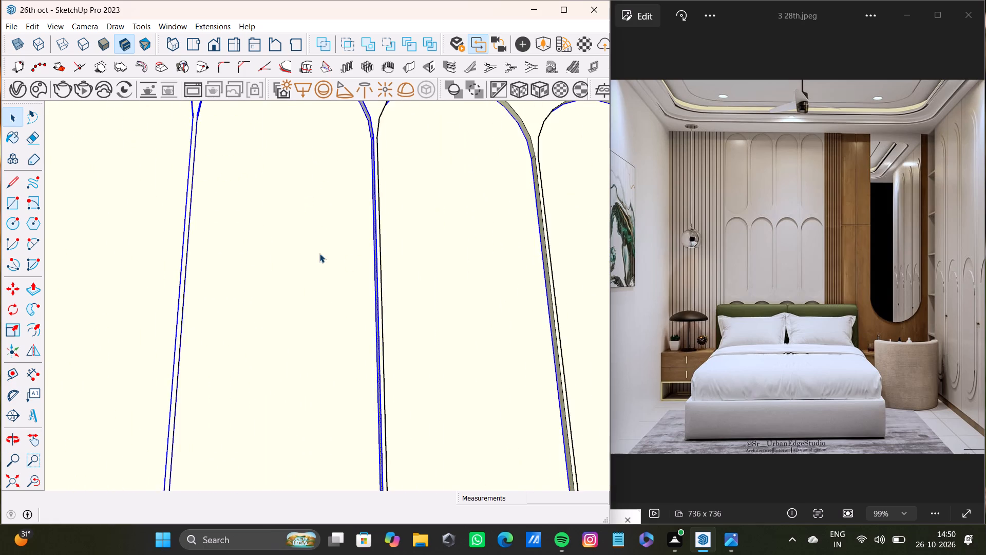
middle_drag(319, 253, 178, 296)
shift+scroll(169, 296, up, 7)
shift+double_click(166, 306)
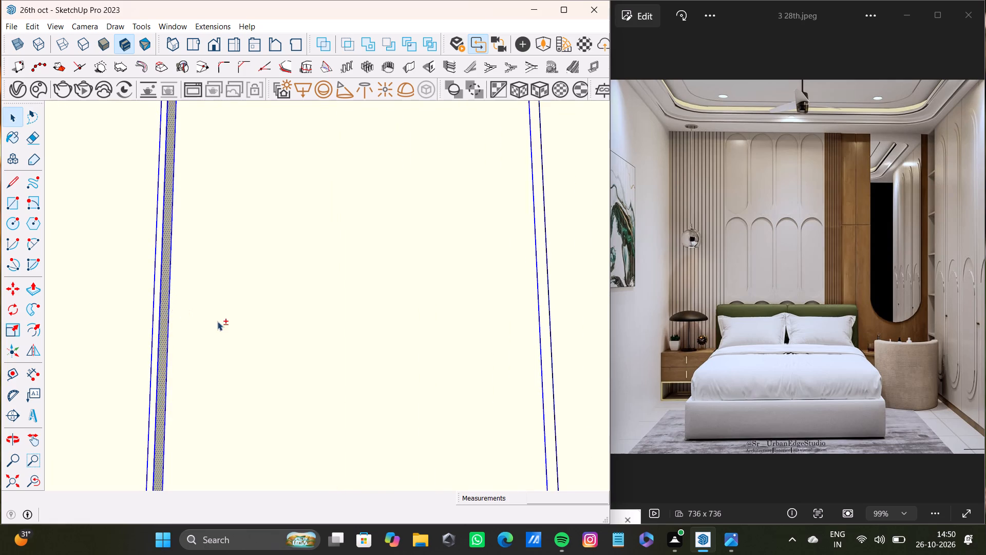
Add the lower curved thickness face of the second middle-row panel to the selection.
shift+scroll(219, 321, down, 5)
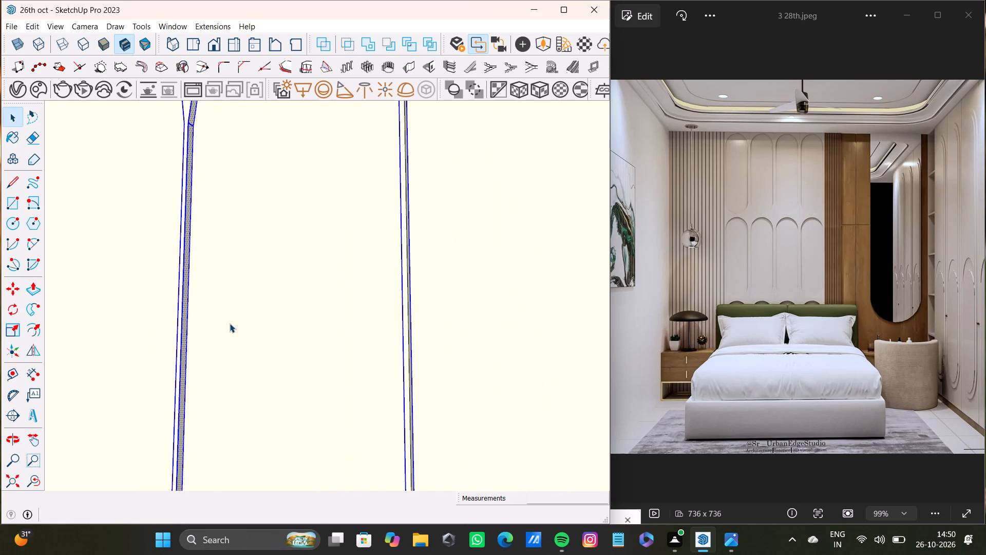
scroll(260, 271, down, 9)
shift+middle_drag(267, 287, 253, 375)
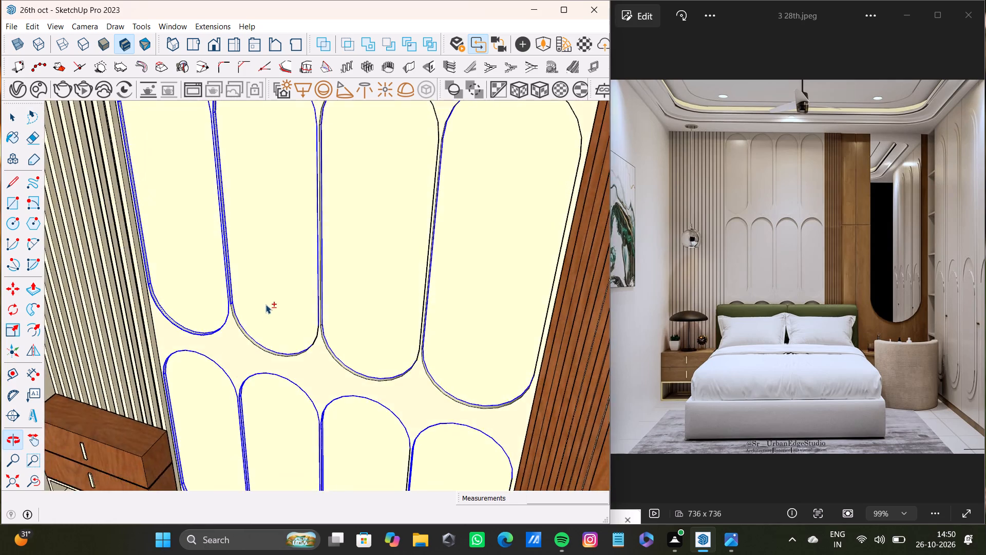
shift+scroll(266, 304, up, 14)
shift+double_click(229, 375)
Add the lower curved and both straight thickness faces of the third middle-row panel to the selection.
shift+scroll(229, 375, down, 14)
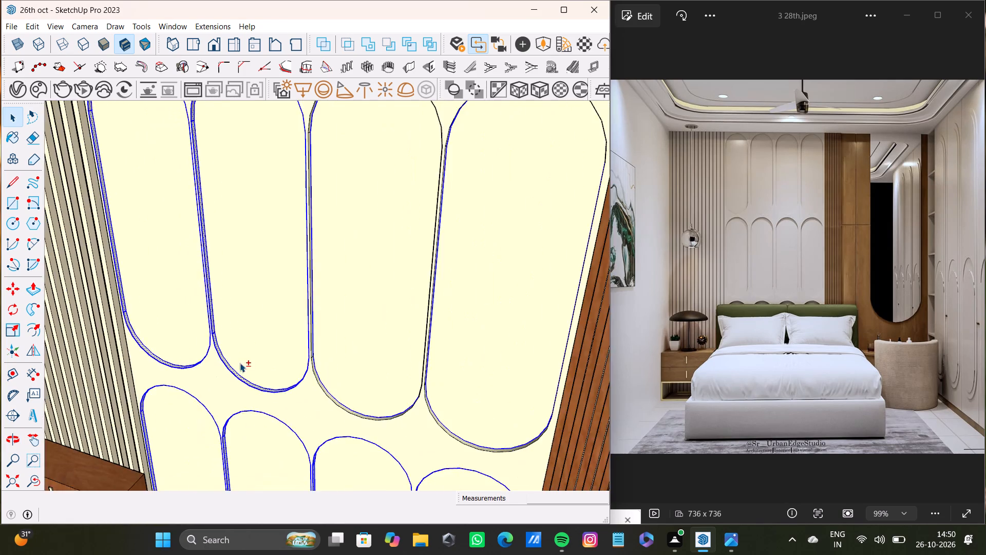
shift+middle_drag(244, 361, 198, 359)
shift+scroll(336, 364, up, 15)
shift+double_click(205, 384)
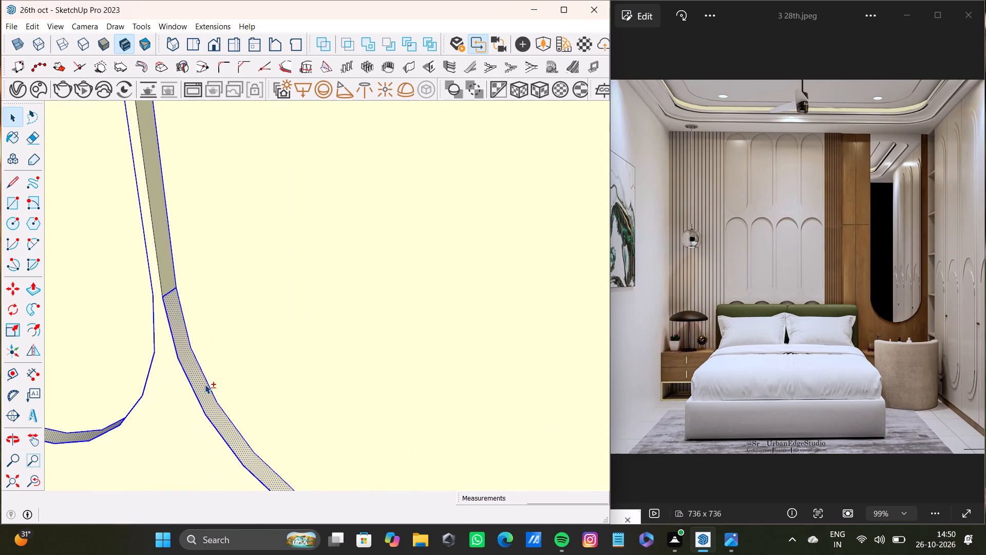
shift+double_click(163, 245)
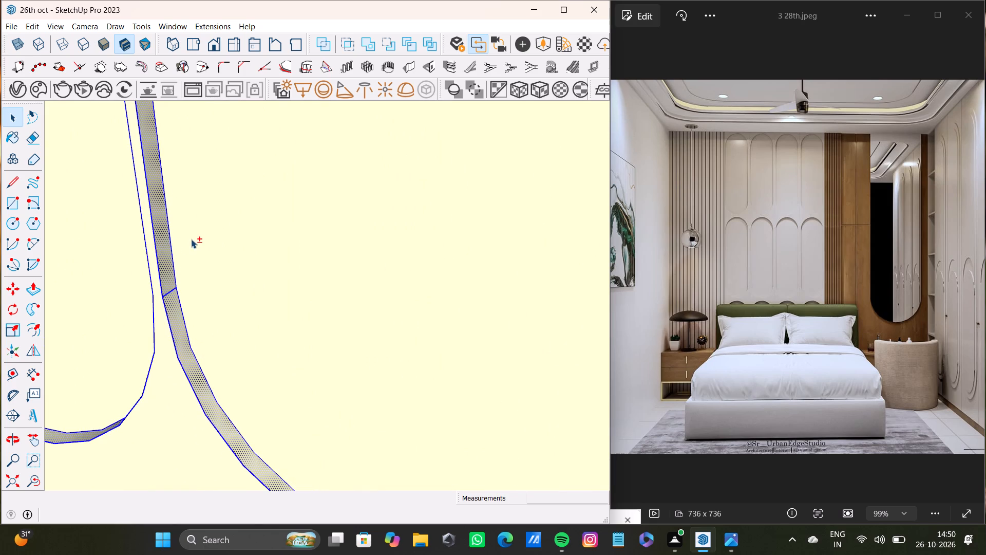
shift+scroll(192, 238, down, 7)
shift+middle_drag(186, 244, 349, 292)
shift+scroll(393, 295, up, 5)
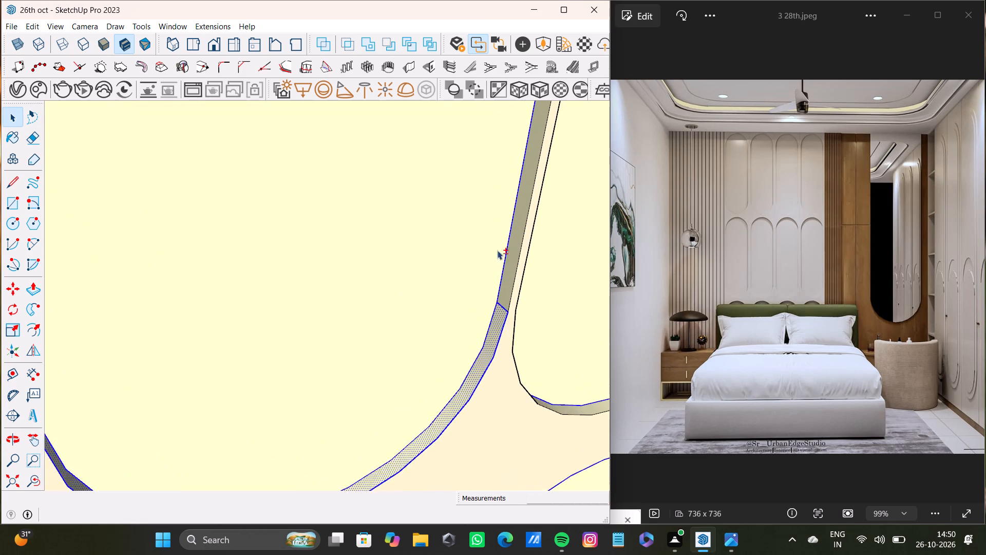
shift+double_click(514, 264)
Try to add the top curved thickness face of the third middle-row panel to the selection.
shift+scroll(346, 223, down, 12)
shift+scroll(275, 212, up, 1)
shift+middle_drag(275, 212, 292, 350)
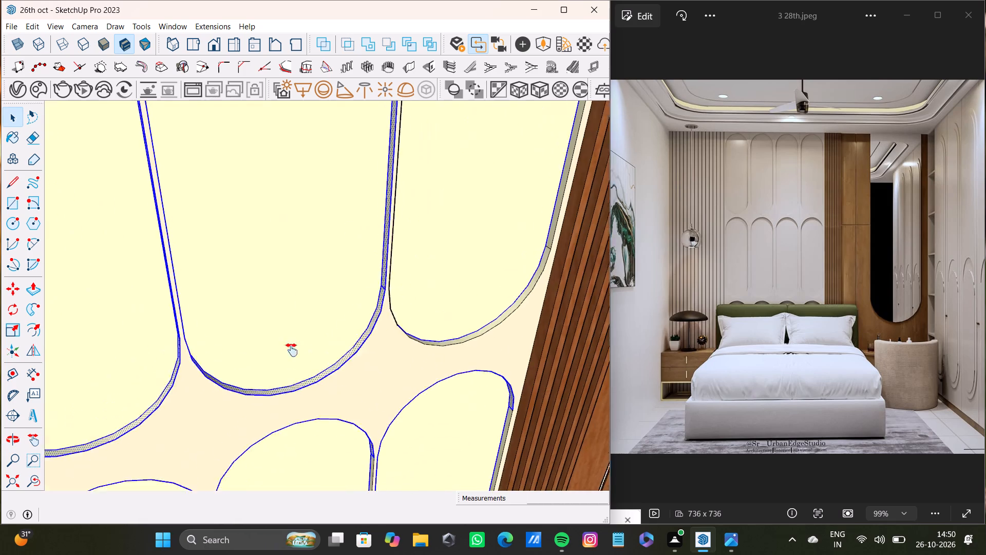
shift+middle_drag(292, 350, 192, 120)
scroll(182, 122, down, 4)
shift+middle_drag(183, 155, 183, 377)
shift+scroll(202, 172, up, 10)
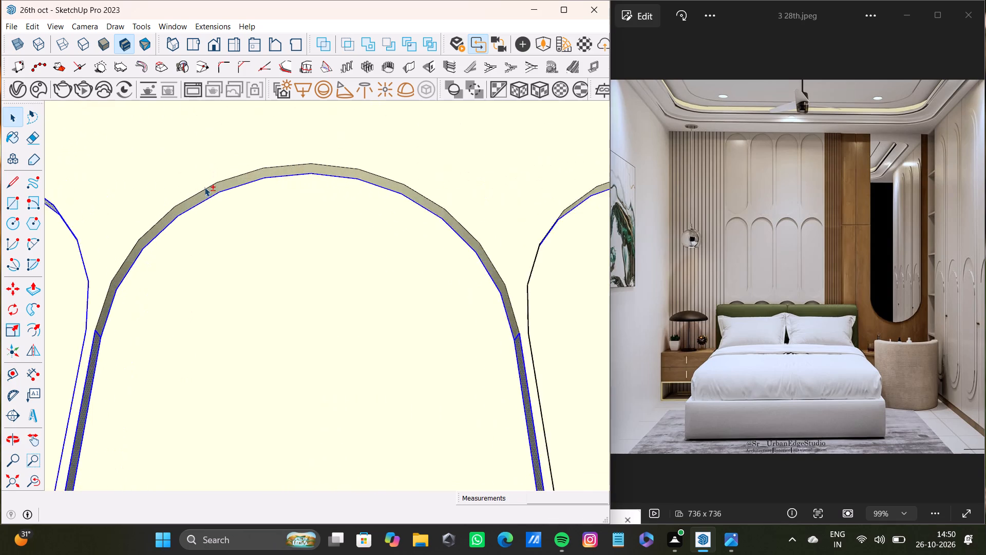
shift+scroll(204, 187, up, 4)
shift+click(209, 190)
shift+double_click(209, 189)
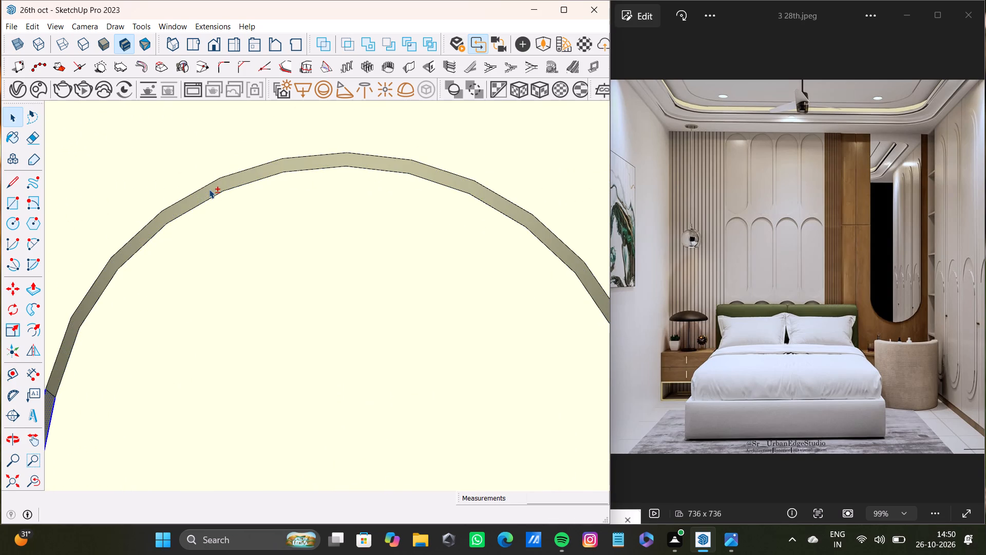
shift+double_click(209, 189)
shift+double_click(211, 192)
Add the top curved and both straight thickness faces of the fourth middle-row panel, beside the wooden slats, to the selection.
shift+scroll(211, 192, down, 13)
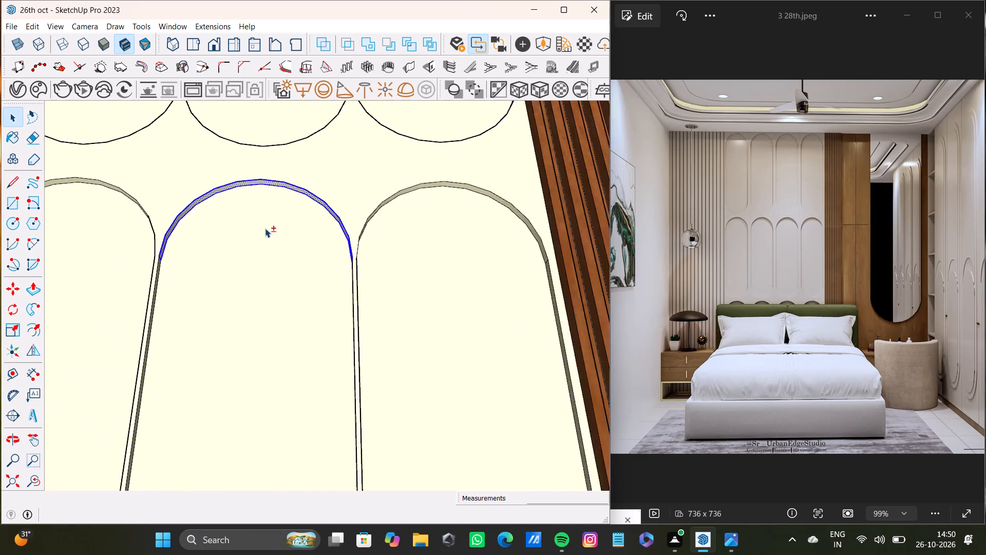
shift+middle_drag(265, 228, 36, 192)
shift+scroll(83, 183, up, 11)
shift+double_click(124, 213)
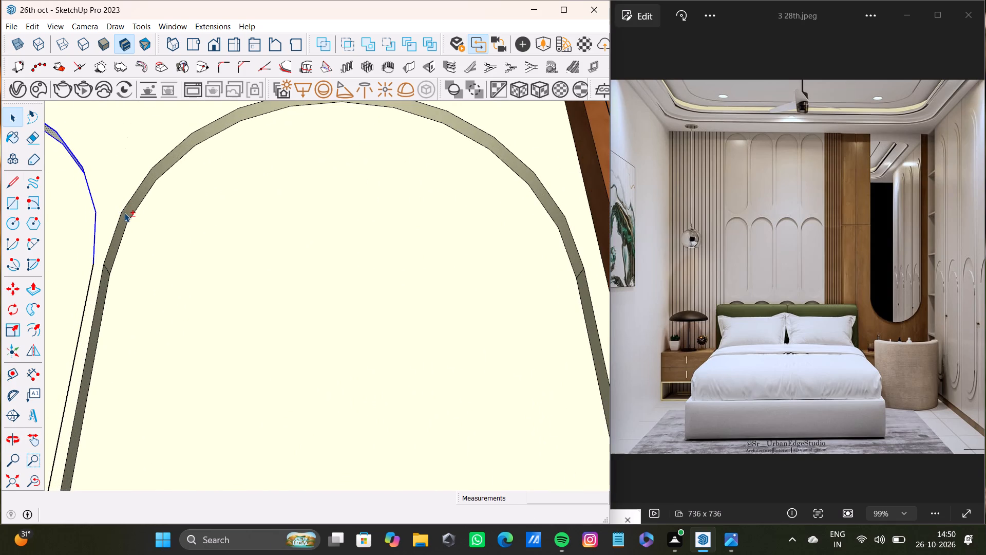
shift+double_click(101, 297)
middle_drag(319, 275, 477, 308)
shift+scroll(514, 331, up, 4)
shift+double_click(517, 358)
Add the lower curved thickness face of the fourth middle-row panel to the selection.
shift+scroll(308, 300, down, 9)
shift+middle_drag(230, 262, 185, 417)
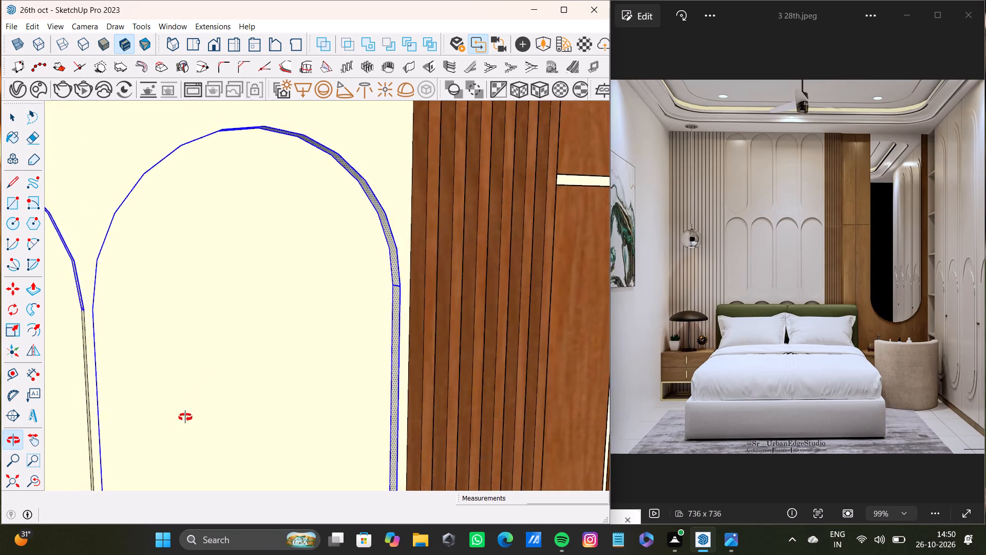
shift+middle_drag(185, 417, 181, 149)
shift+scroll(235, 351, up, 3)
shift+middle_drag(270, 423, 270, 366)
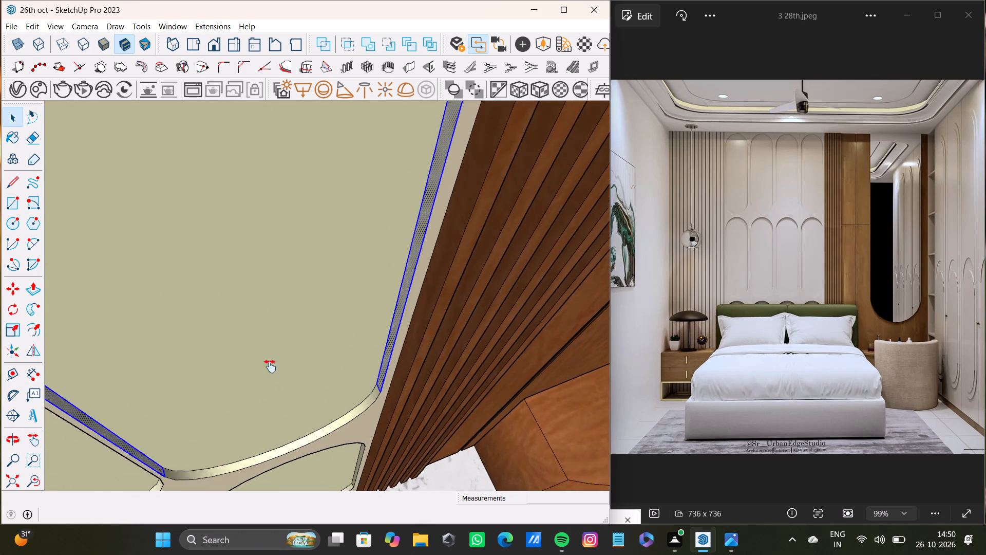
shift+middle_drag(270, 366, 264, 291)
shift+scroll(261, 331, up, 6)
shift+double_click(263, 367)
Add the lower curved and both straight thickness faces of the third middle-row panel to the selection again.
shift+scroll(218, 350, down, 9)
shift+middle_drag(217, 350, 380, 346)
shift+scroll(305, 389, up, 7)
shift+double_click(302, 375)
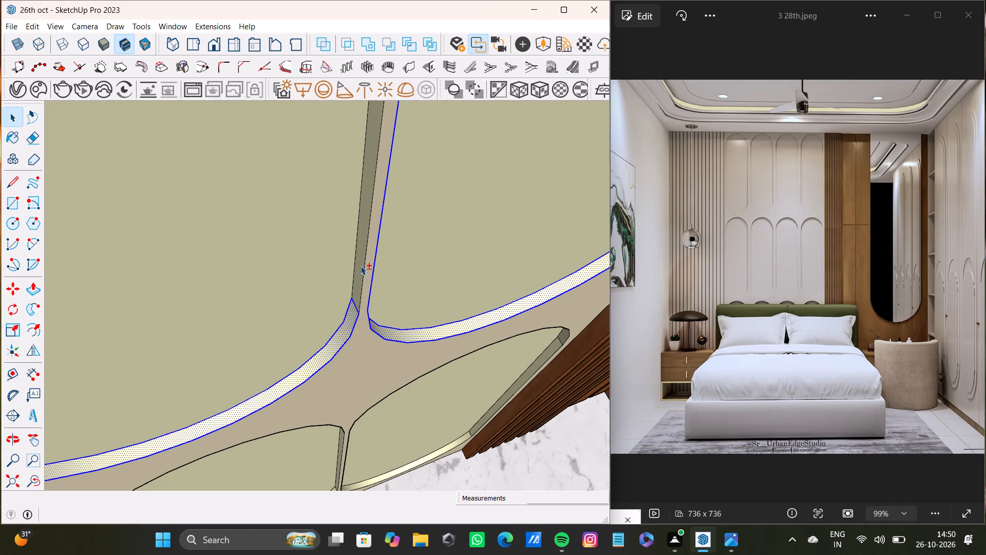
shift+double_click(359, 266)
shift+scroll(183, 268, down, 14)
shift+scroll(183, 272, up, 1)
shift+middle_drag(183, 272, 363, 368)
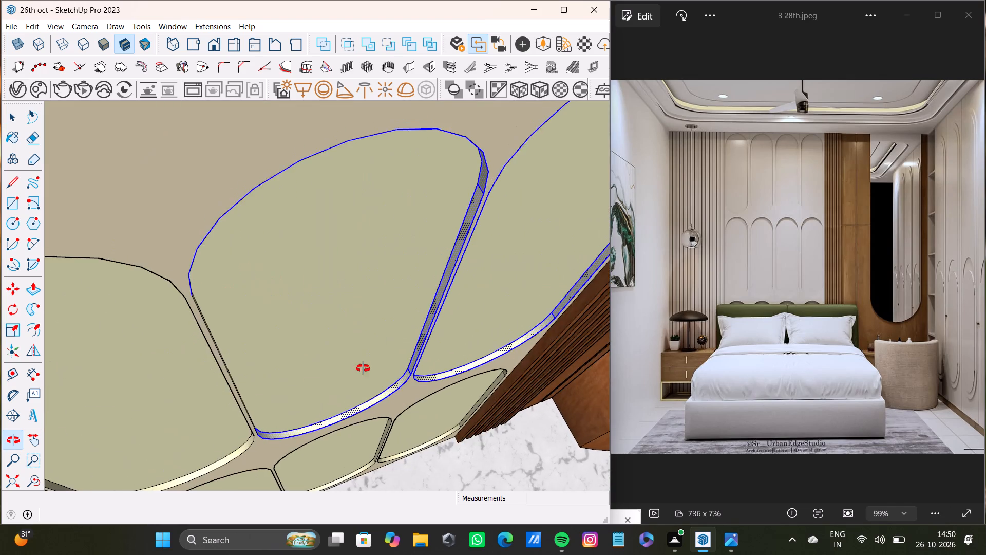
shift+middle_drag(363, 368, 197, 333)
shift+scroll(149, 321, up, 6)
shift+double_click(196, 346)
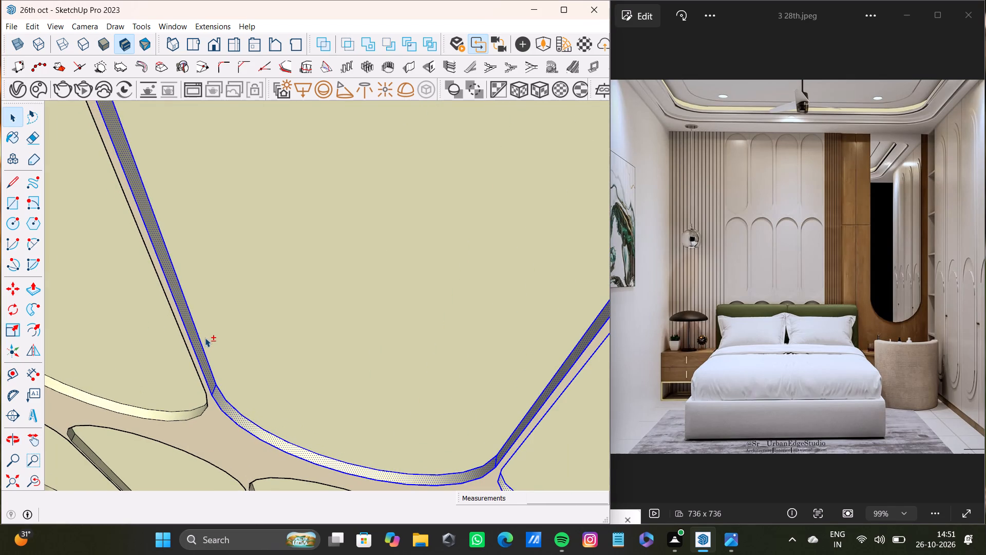
Clear the selection of the middle-row panels' outlines and thickness faces.
shift+scroll(151, 308, down, 16)
middle_click(135, 293)
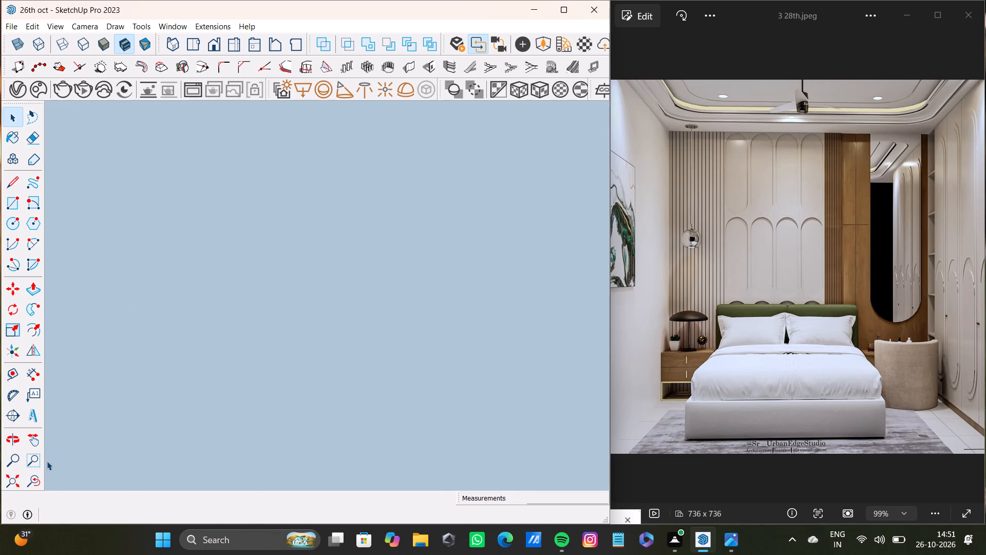
click(32, 477)
click(15, 480)
middle_drag(55, 451, 127, 420)
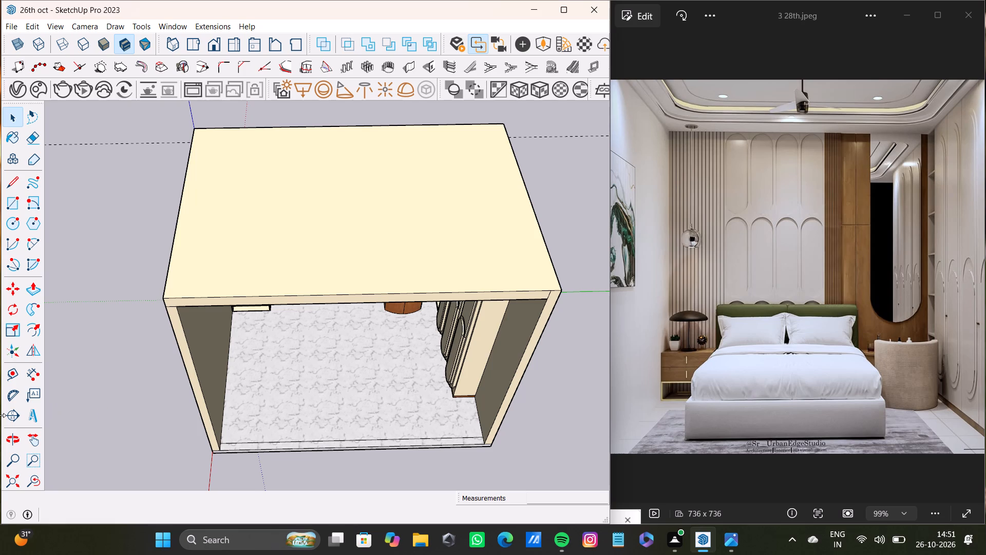
click(30, 485)
click(13, 482)
scroll(422, 269, down, 9)
middle_drag(377, 335, 389, 135)
scroll(359, 321, up, 8)
middle_drag(357, 297, 418, 287)
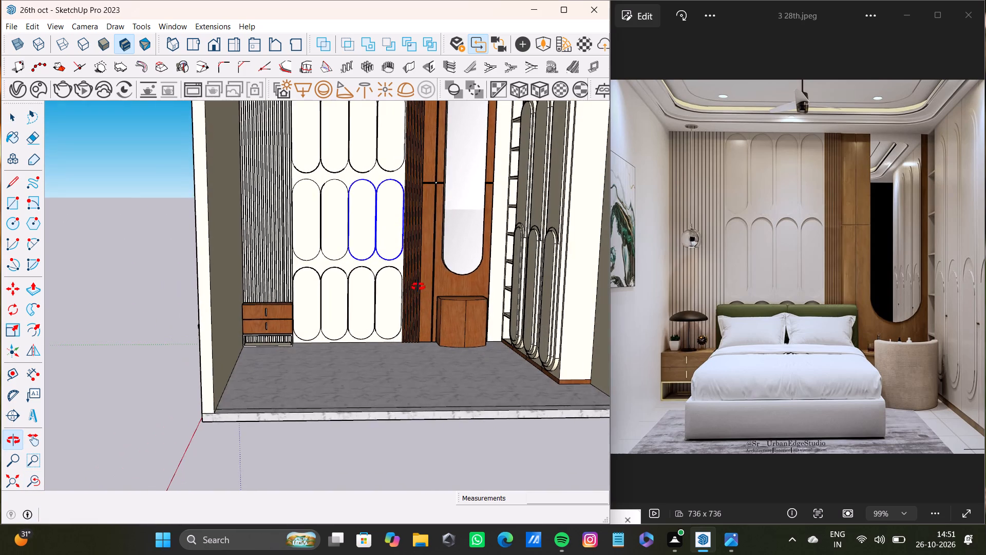
middle_drag(418, 287, 409, 285)
click(116, 236)
Examine the room's feature wall, mirror unit and wardrobe against the reference photo.
scroll(402, 244, down, 8)
shift+middle_drag(401, 244, 346, 248)
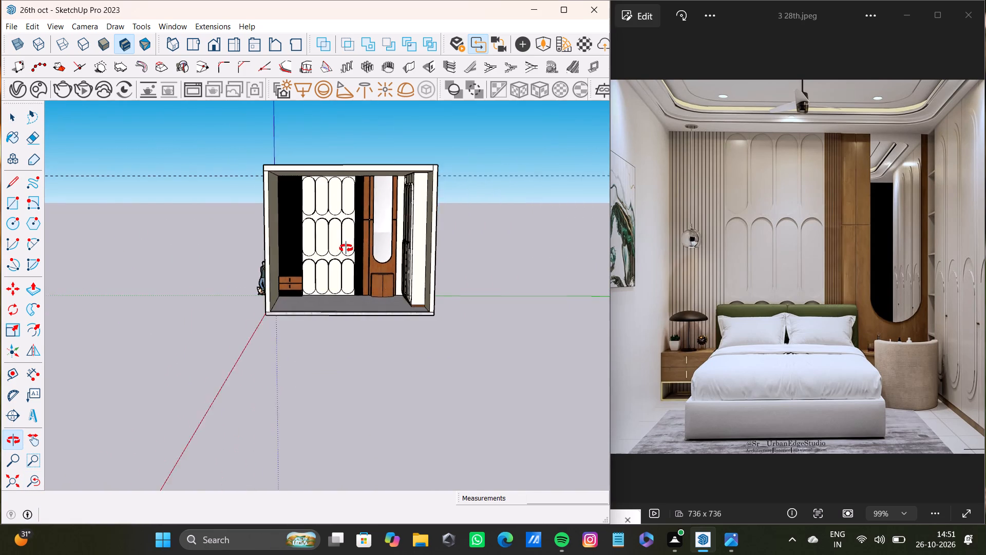
shift+middle_drag(346, 248, 387, 171)
scroll(372, 190, up, 8)
middle_drag(382, 234, 492, 271)
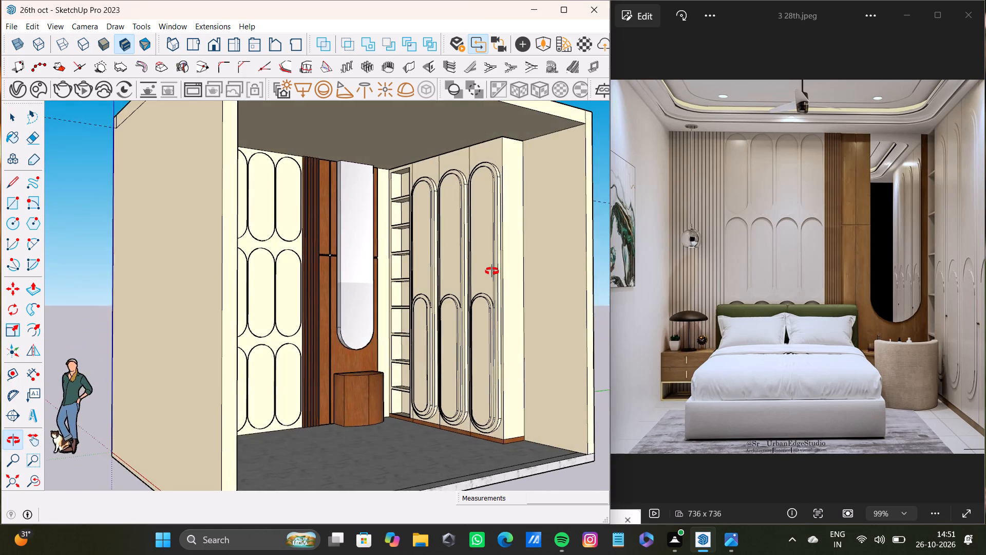
middle_drag(492, 271, 381, 310)
scroll(361, 249, up, 14)
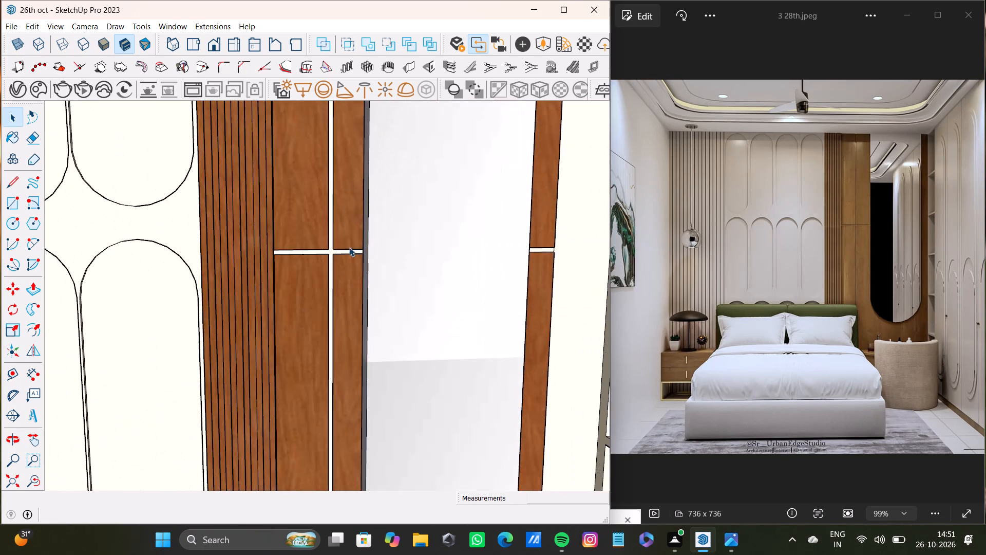
scroll(337, 249, down, 15)
middle_drag(337, 249, 305, 254)
scroll(122, 301, down, 8)
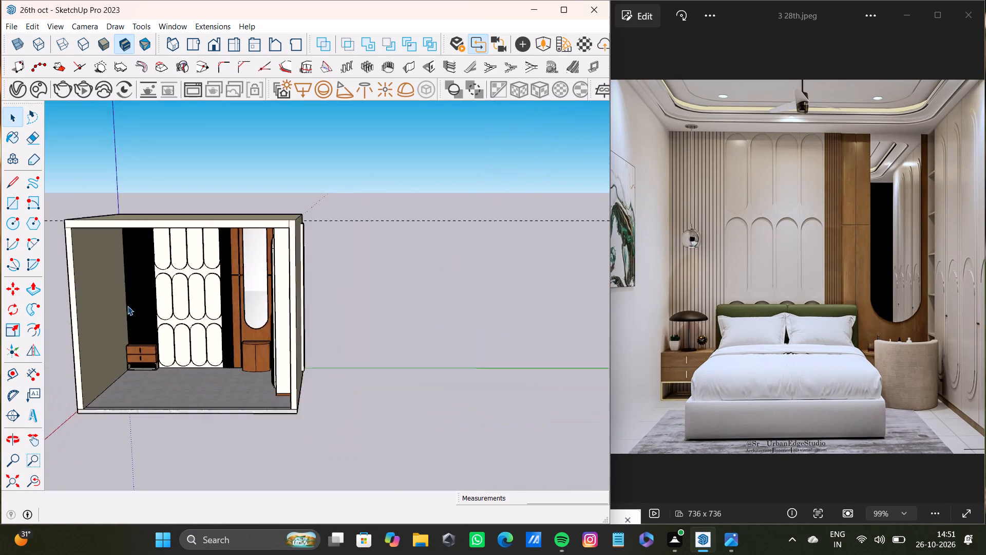
scroll(127, 306, down, 2)
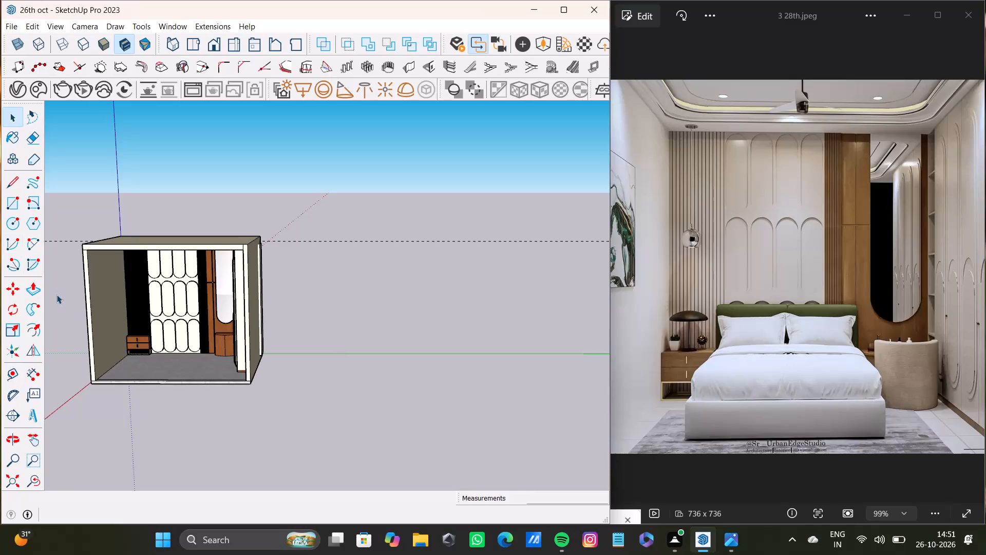
Place a guide on the ceiling's underside along the wardrobe front, about 19' 2" from the opposite side wall.
scroll(124, 287, down, 9)
middle_drag(145, 312, 257, 302)
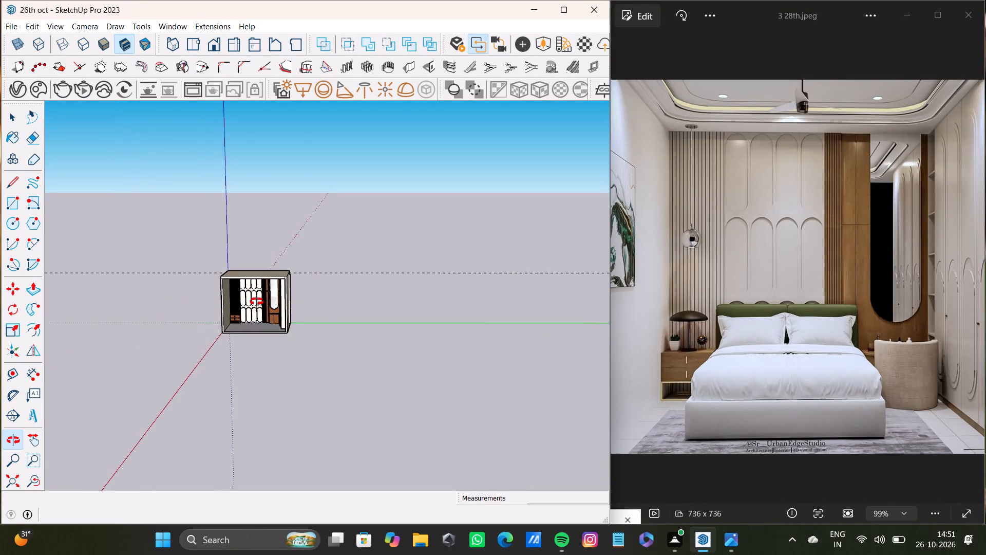
middle_drag(257, 302, 258, 220)
scroll(247, 288, up, 9)
middle_drag(247, 278, 282, 250)
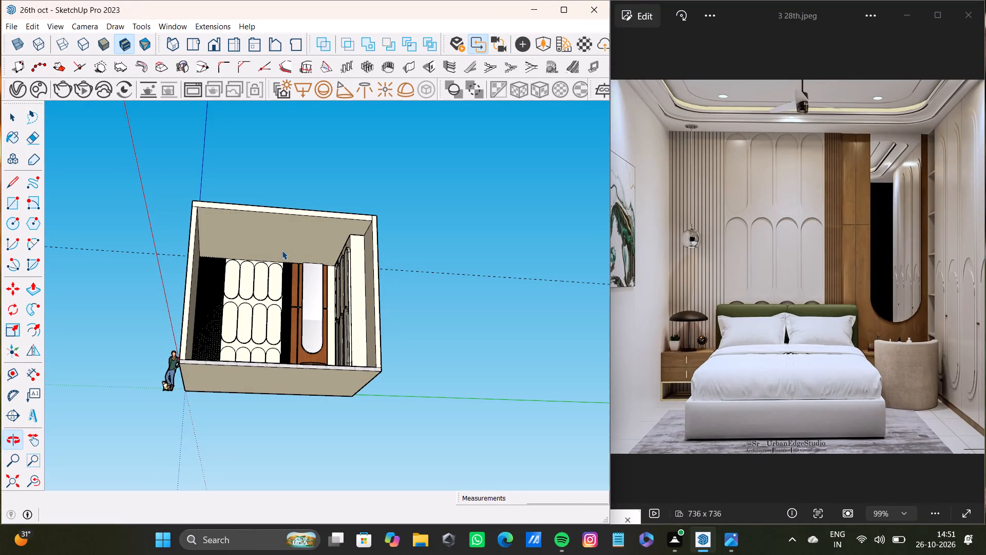
click(282, 250)
scroll(302, 250, down, 4)
shift+scroll(302, 250, up, 1)
shift+middle_drag(302, 250, 258, 285)
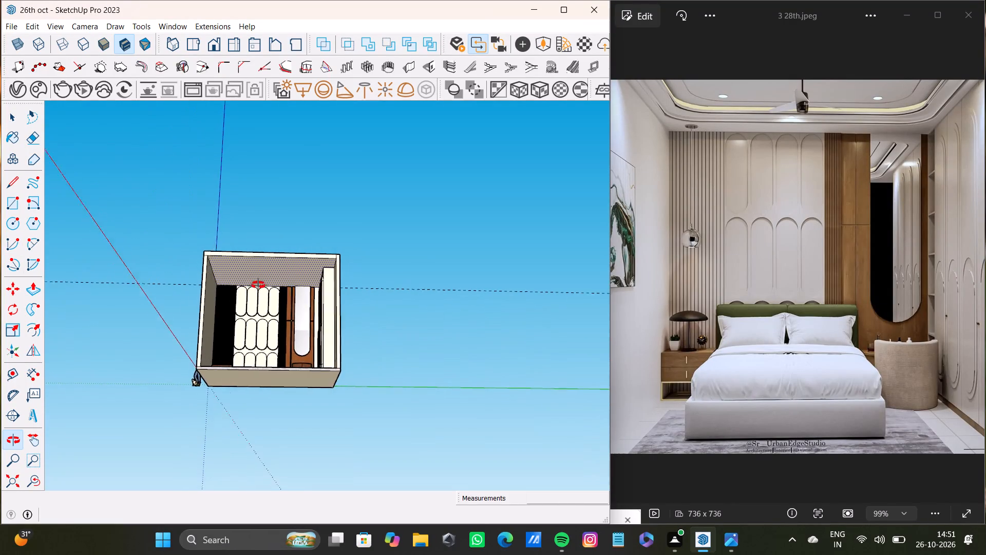
shift+middle_drag(258, 285, 237, 287)
key(t)
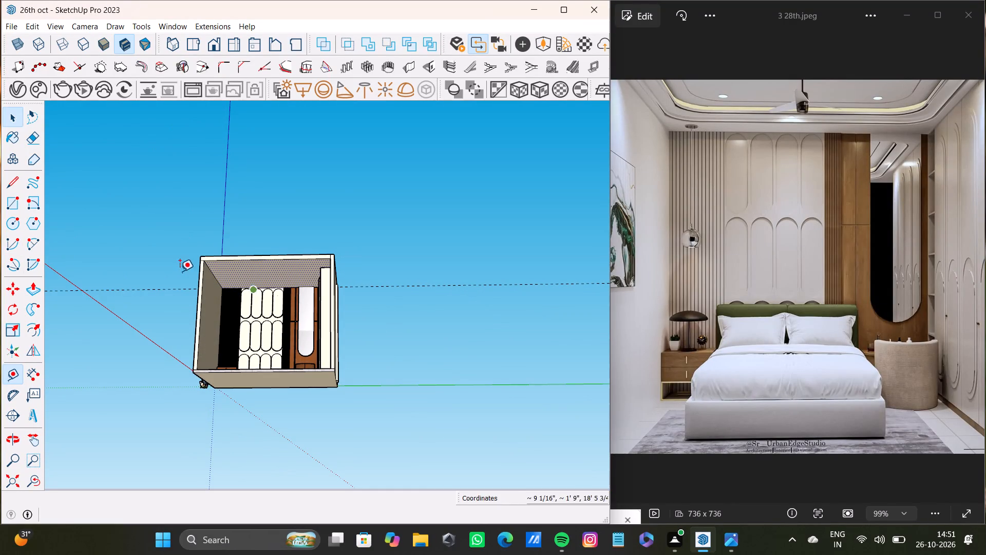
scroll(181, 272, up, 8)
drag(227, 288, 236, 283)
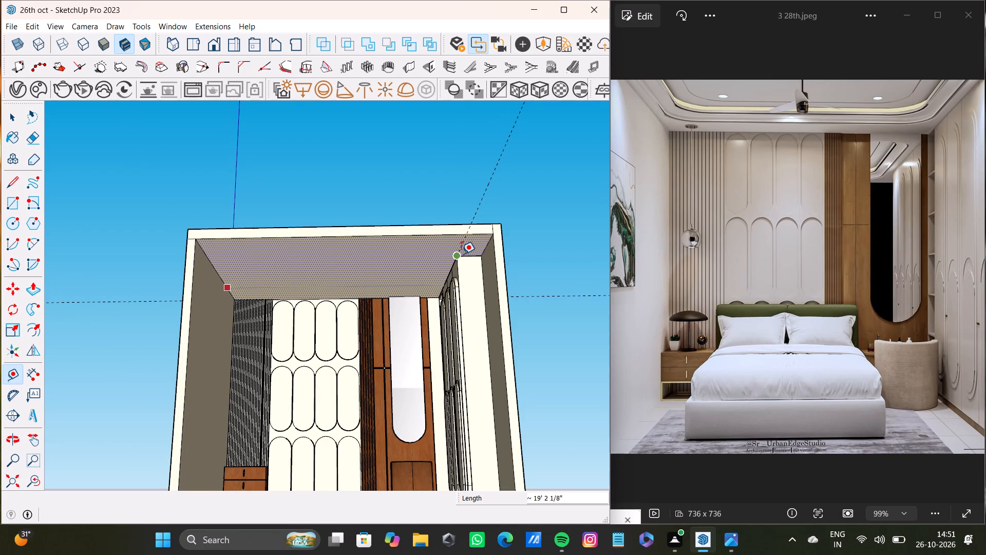
scroll(346, 270, up, 4)
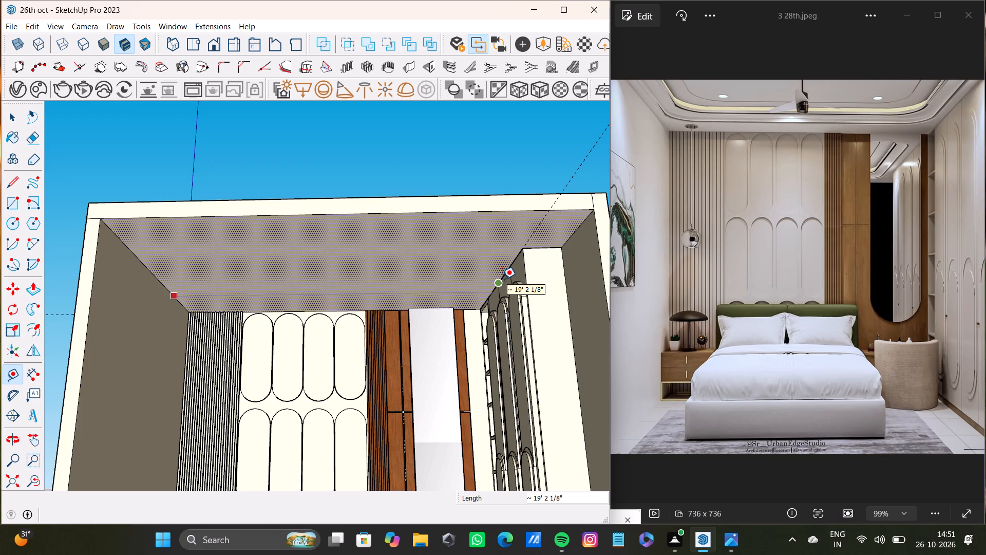
scroll(506, 262, up, 8)
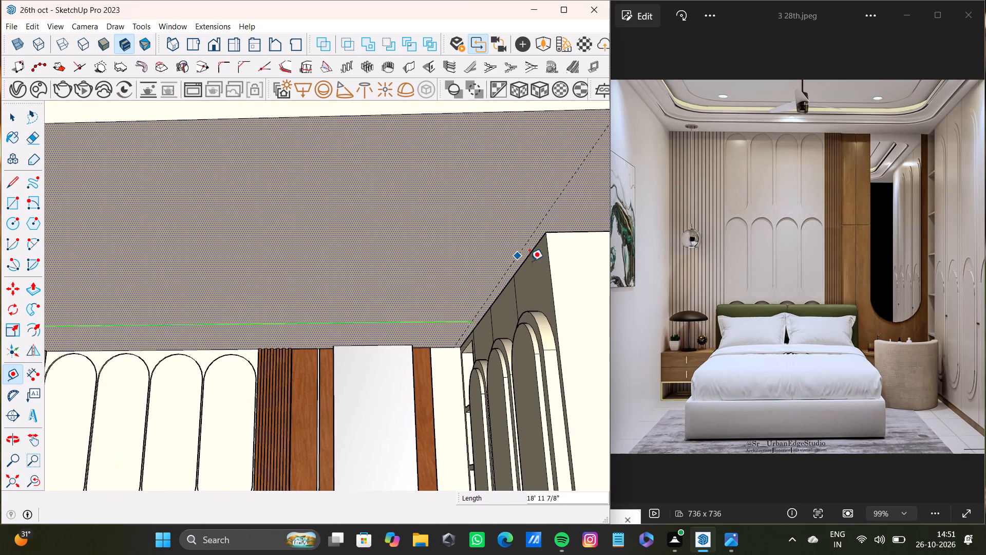
click(525, 255)
key(space)
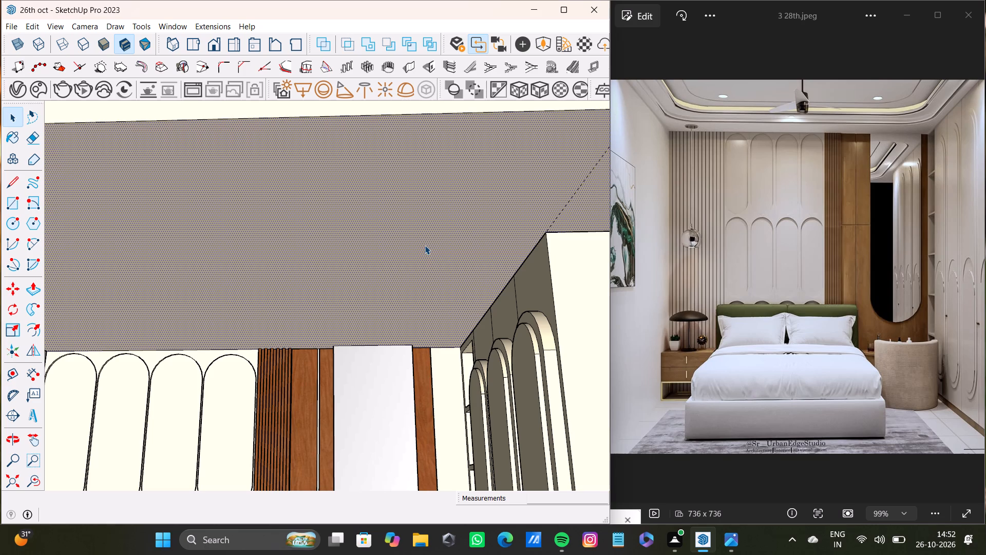
Draw a rectangle of about 14' 9 11/16" by 19' 2 1/8" on the ceiling up to the wardrobe-front guide and select its face.
scroll(254, 215, down, 13)
middle_drag(275, 242, 407, 220)
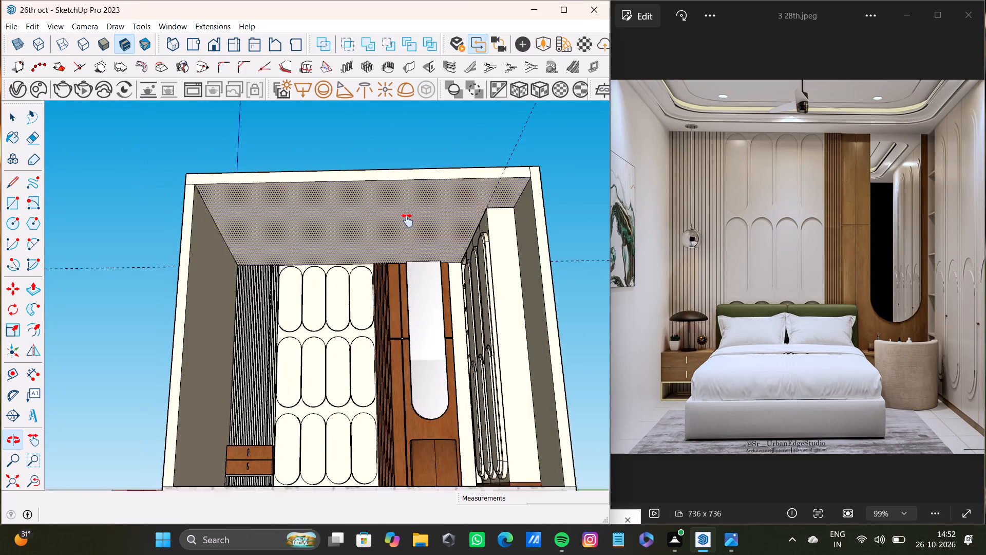
middle_drag(407, 220, 409, 183)
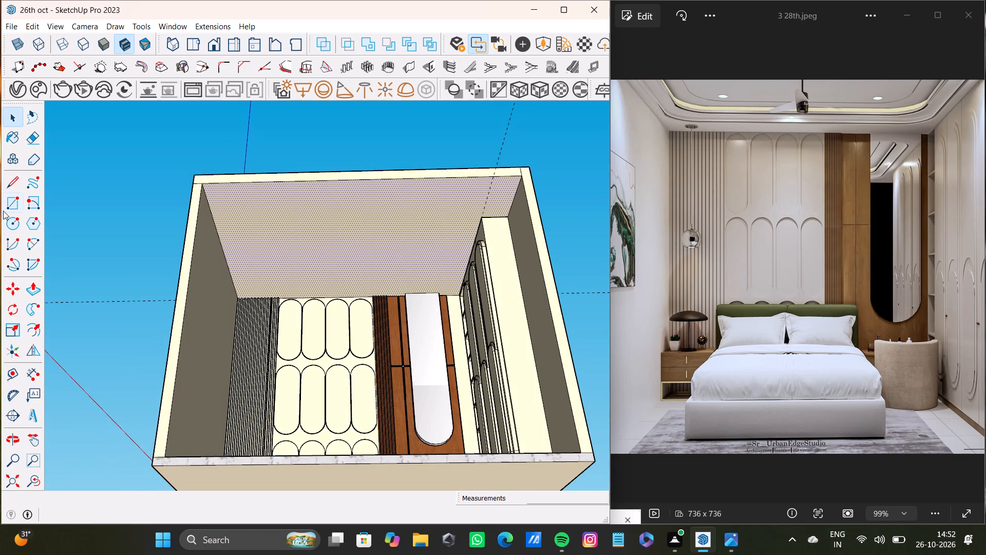
click(5, 208)
scroll(202, 177, up, 6)
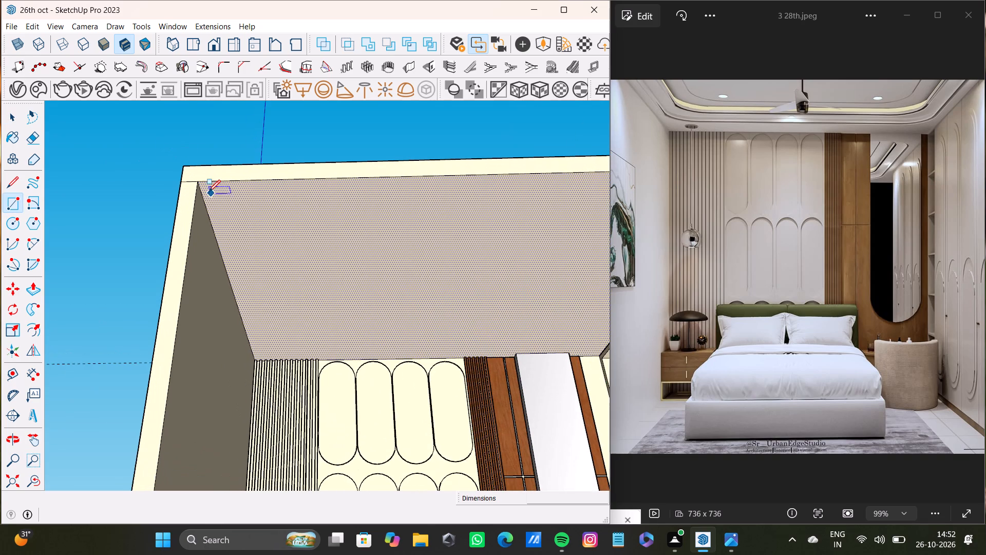
click(201, 183)
scroll(304, 305, down, 5)
shift+middle_drag(352, 295, 293, 237)
scroll(448, 272, up, 2)
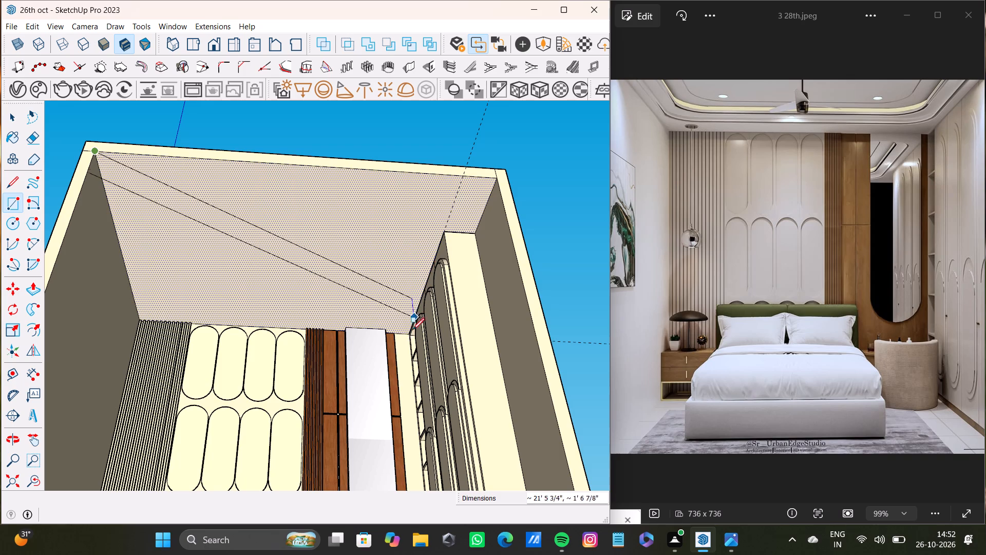
key(Up)
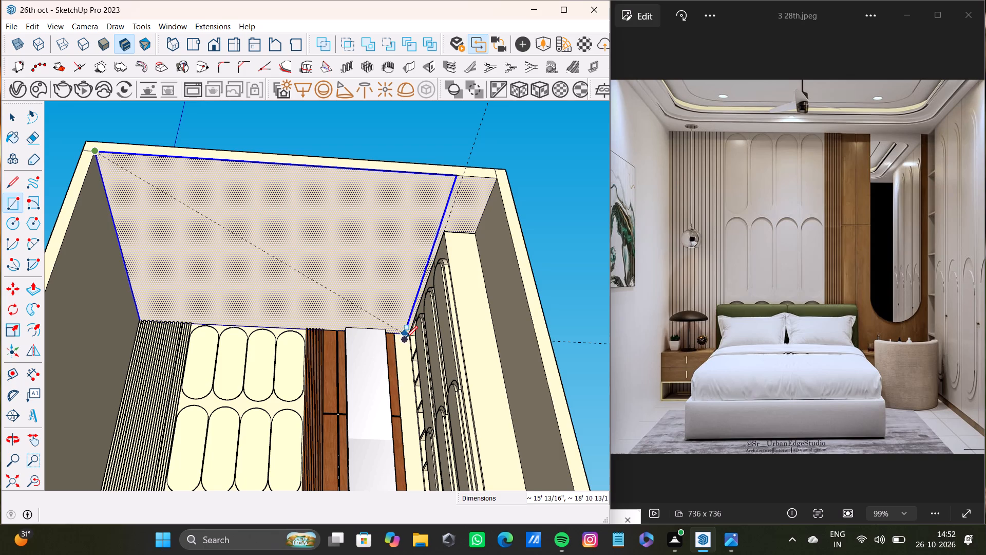
scroll(390, 329, up, 3)
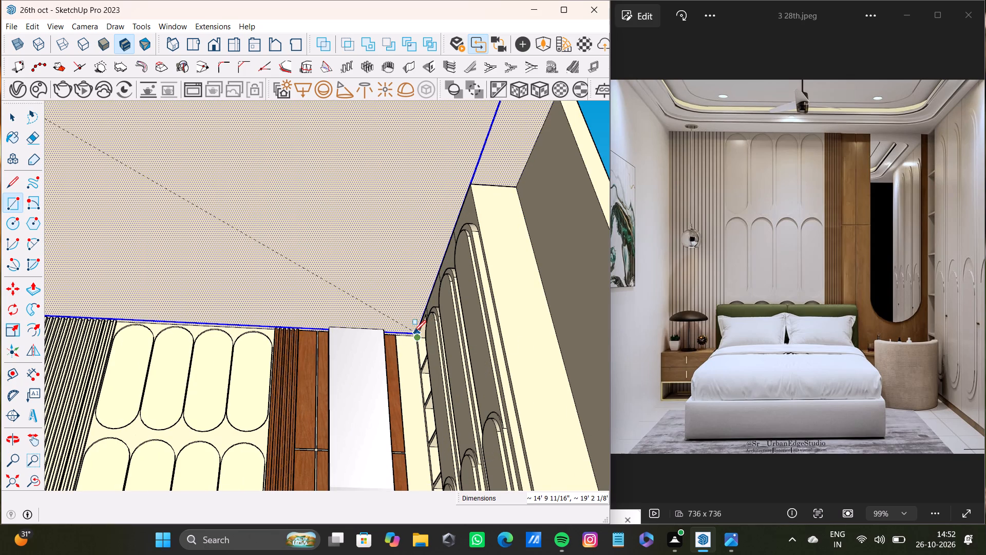
click(414, 332)
key(space)
scroll(374, 309, down, 7)
middle_drag(372, 305, 318, 298)
click(319, 291)
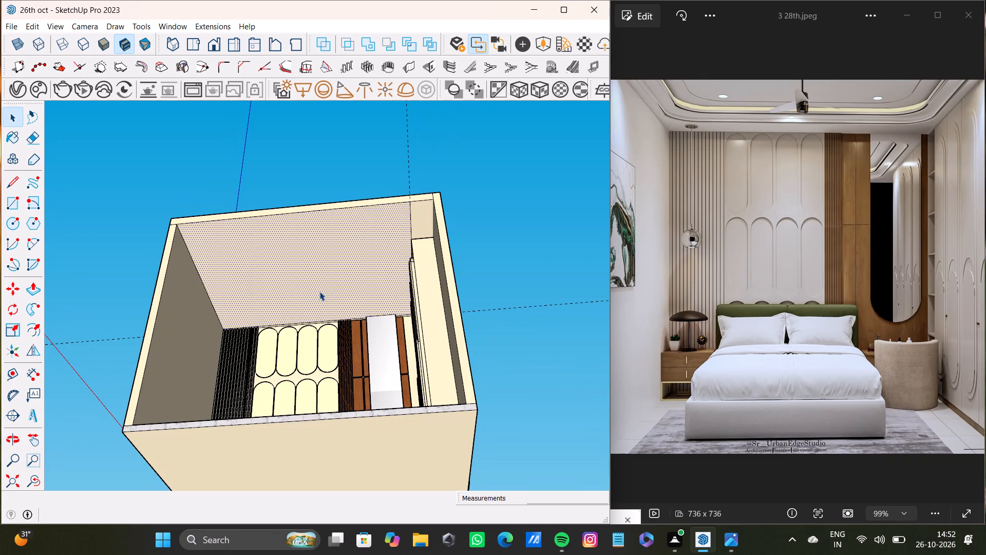
Examine the room's ceiling from below against the ceiling in the reference photo.
scroll(295, 283, down, 4)
middle_drag(300, 283, 300, 306)
scroll(299, 295, down, 4)
shift+middle_click(299, 295)
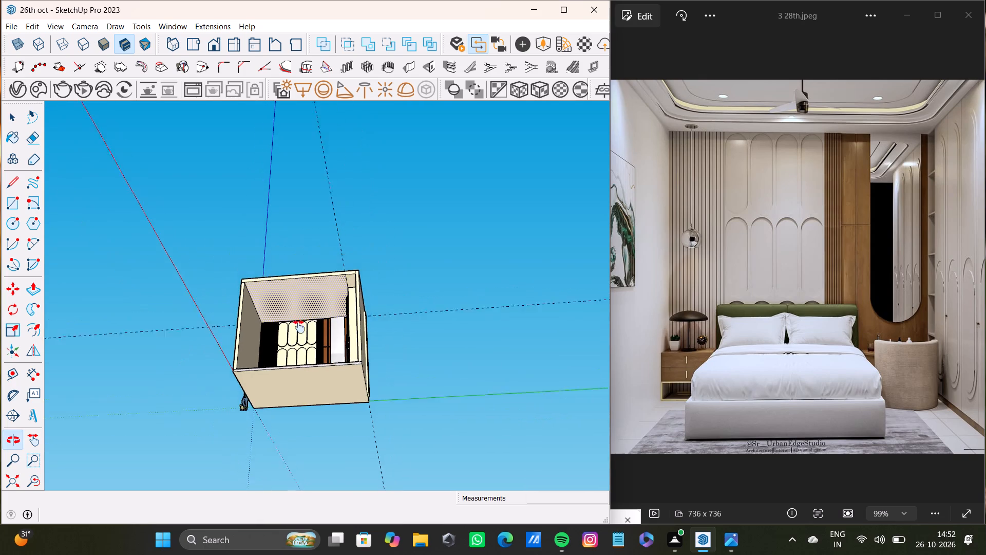
scroll(302, 309, up, 4)
middle_drag(302, 309, 344, 313)
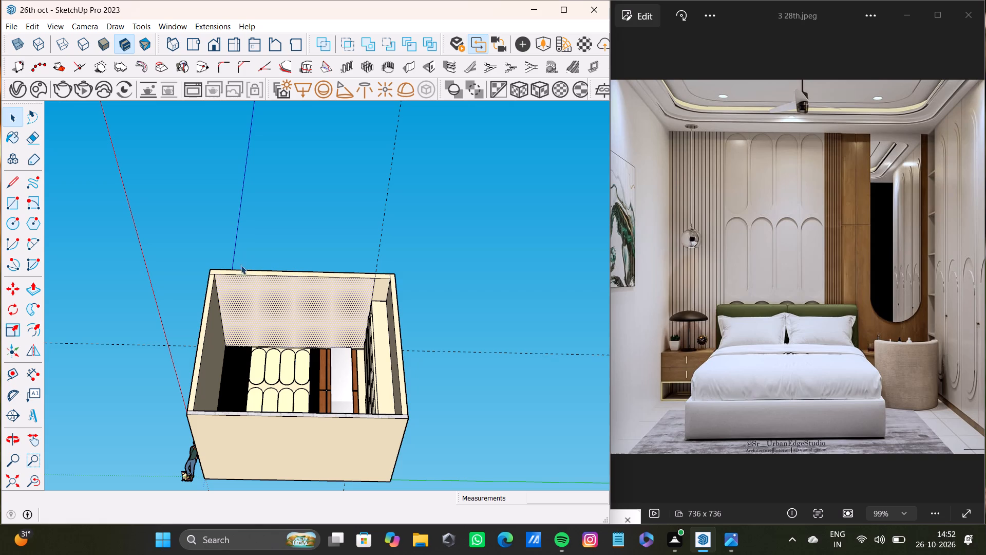
scroll(256, 291, down, 4)
middle_drag(260, 292, 272, 300)
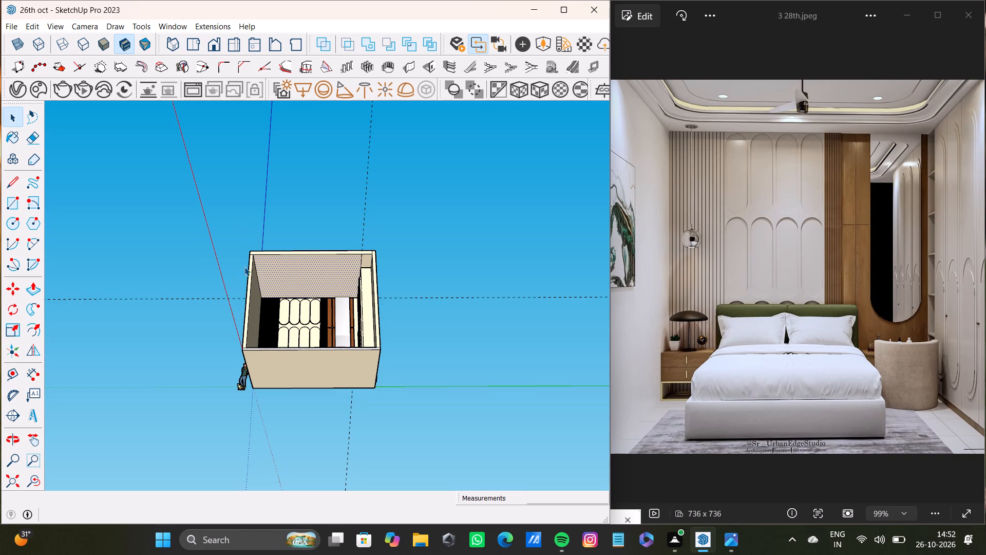
scroll(246, 286, down, 4)
shift+middle_drag(282, 281, 289, 347)
scroll(295, 327, up, 9)
shift+middle_drag(301, 317, 301, 300)
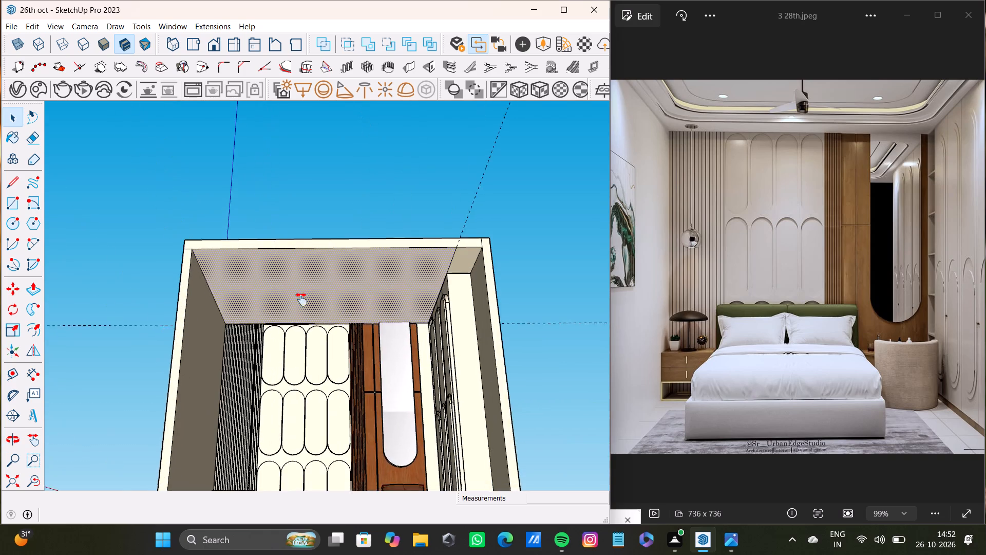
shift+middle_drag(301, 300, 299, 249)
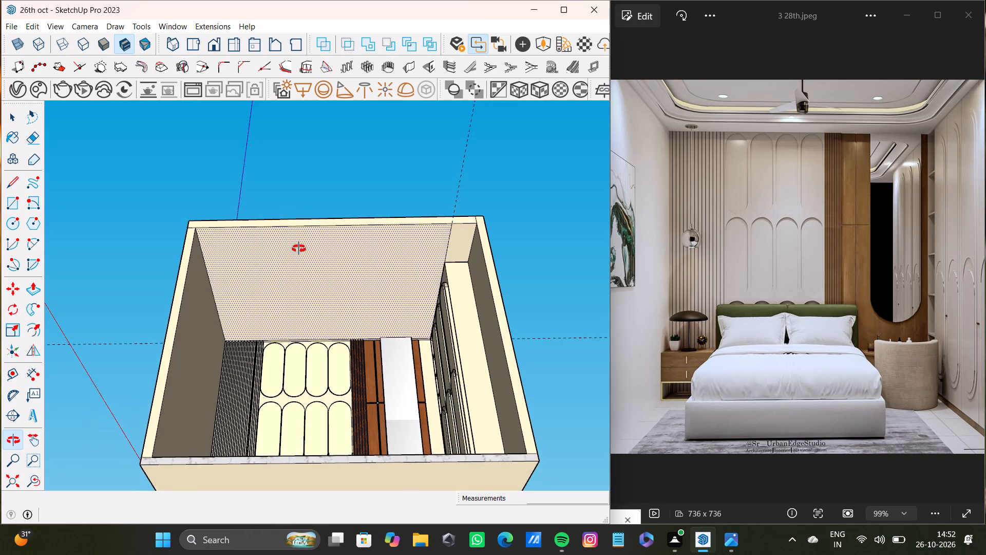
shift+middle_drag(299, 249, 296, 241)
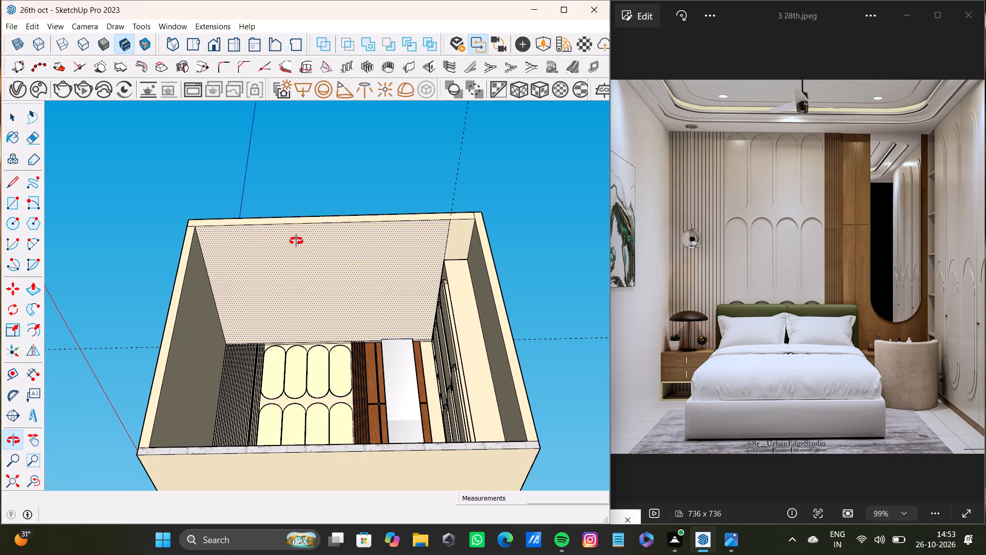
shift+middle_drag(296, 241, 292, 244)
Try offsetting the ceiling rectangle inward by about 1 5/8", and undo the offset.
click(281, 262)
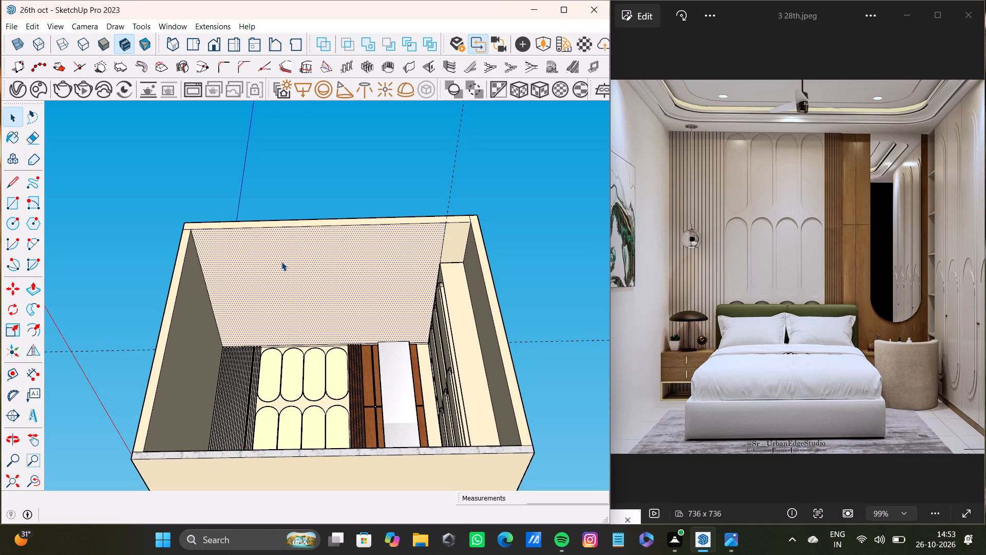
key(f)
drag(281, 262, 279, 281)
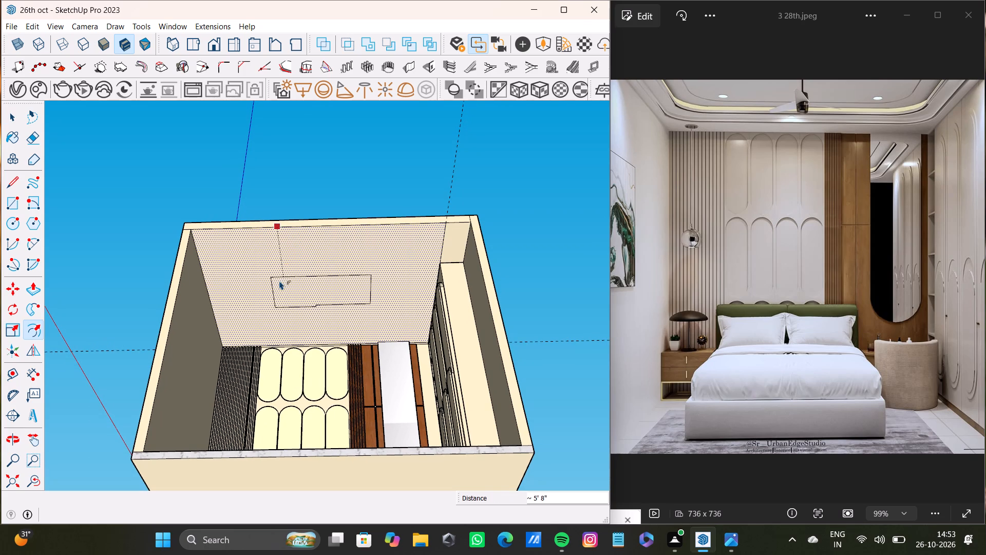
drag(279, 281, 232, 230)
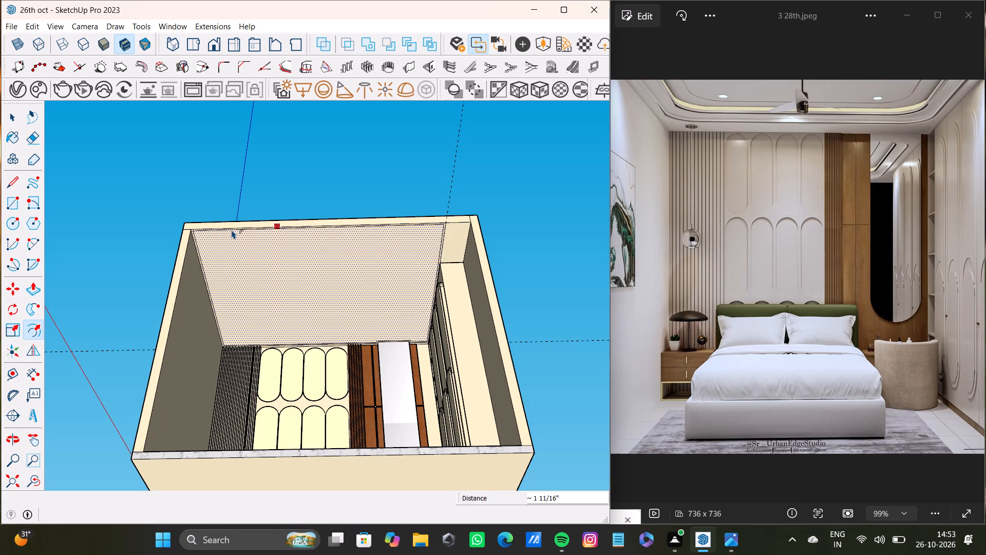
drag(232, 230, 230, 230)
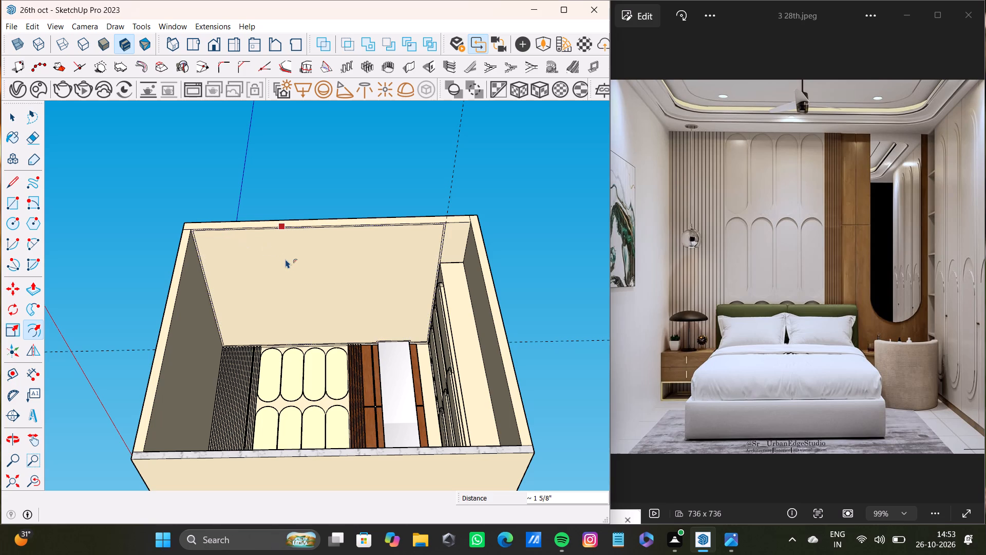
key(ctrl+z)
Place a guide across the ceiling near the feature wall, about 14' 1" from the rectangle's front edge.
scroll(284, 303, down, 3)
middle_drag(285, 304, 286, 344)
key(t)
scroll(280, 282, up, 5)
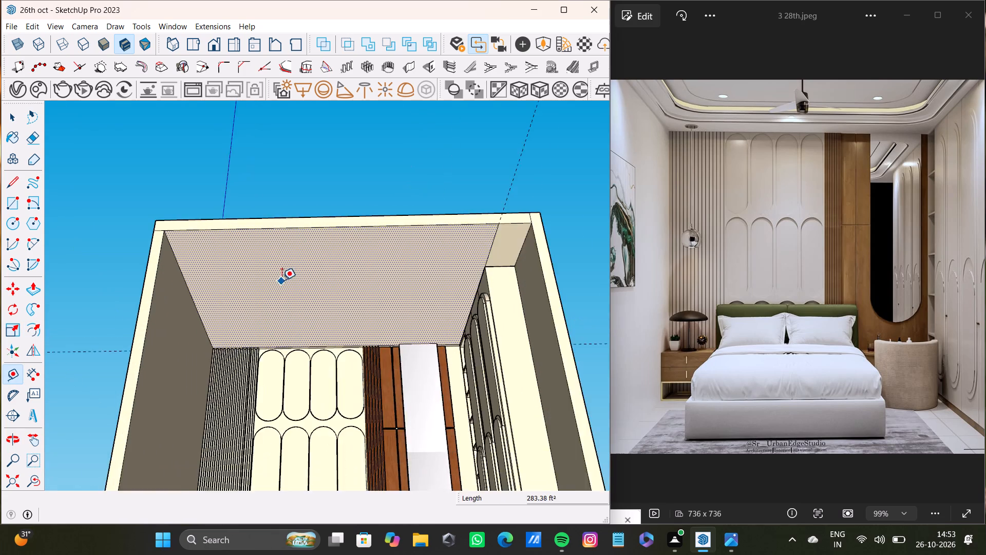
scroll(282, 280, up, 1)
middle_drag(282, 274, 270, 209)
click(282, 192)
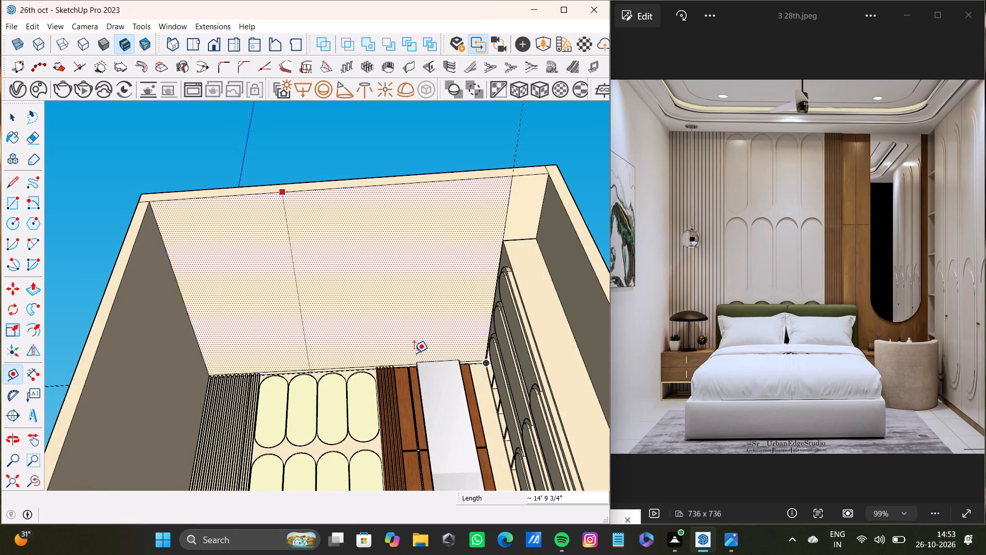
scroll(456, 354, up, 4)
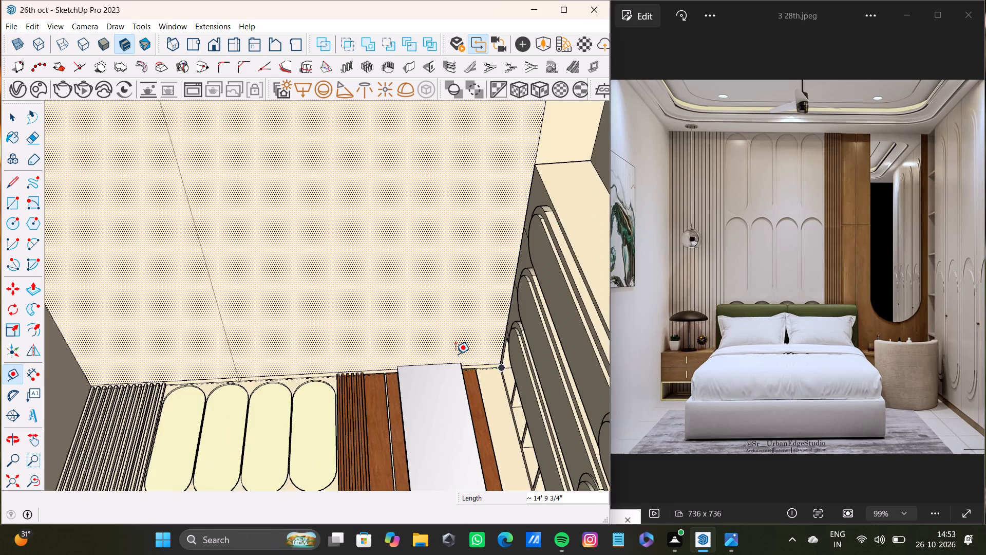
scroll(456, 354, up, 4)
middle_drag(455, 350, 520, 347)
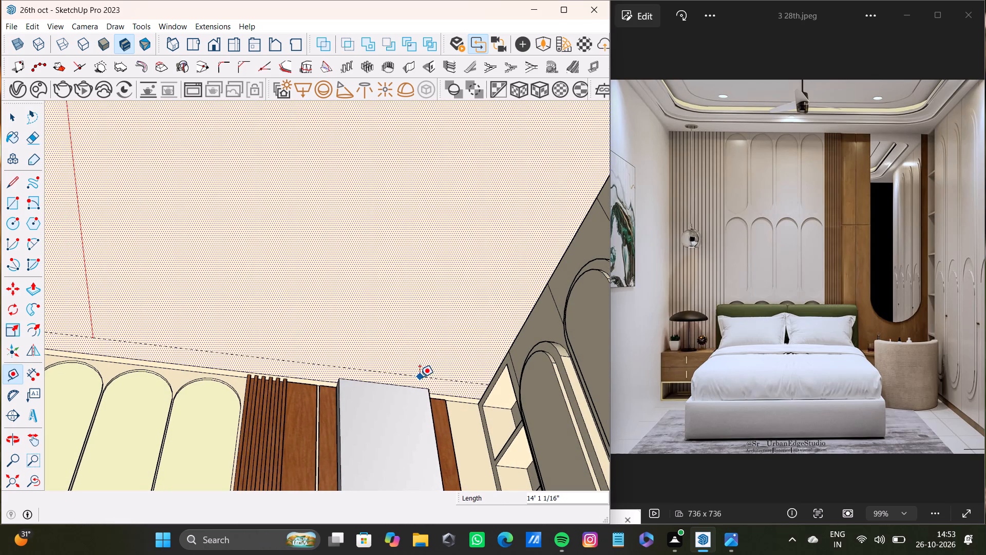
click(417, 377)
scroll(412, 374, down, 8)
shift+middle_drag(412, 371, 491, 342)
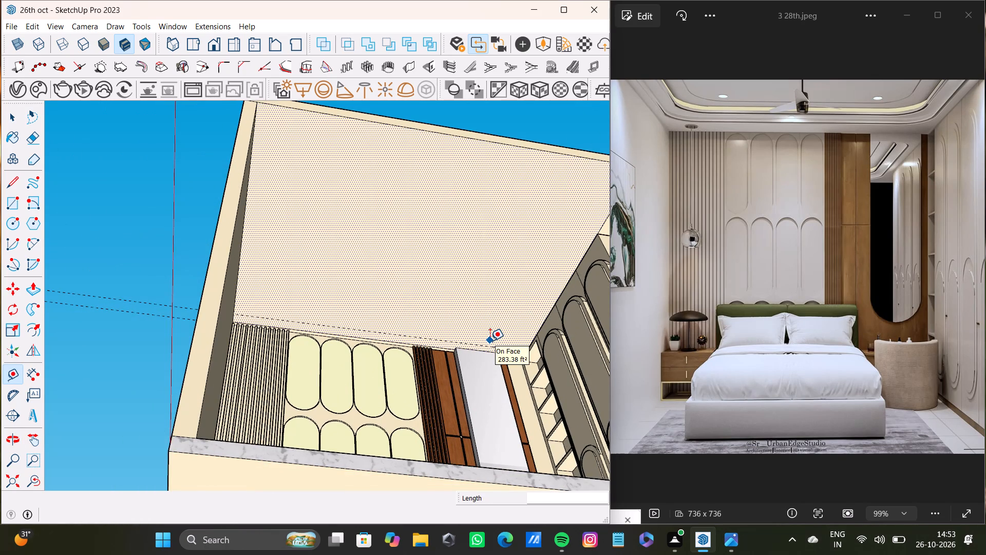